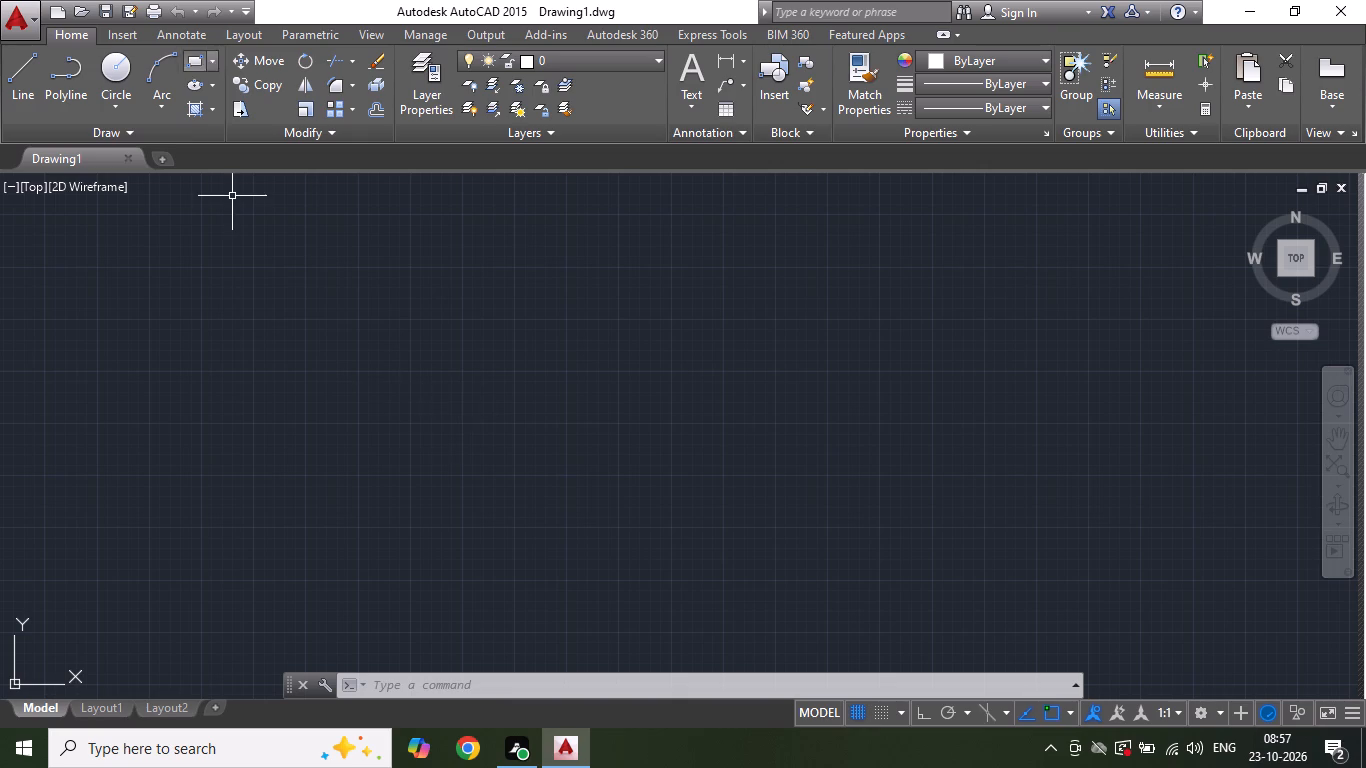
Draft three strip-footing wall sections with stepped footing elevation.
Turn on command log file recording with LOGFILEON.
click(428, 697)
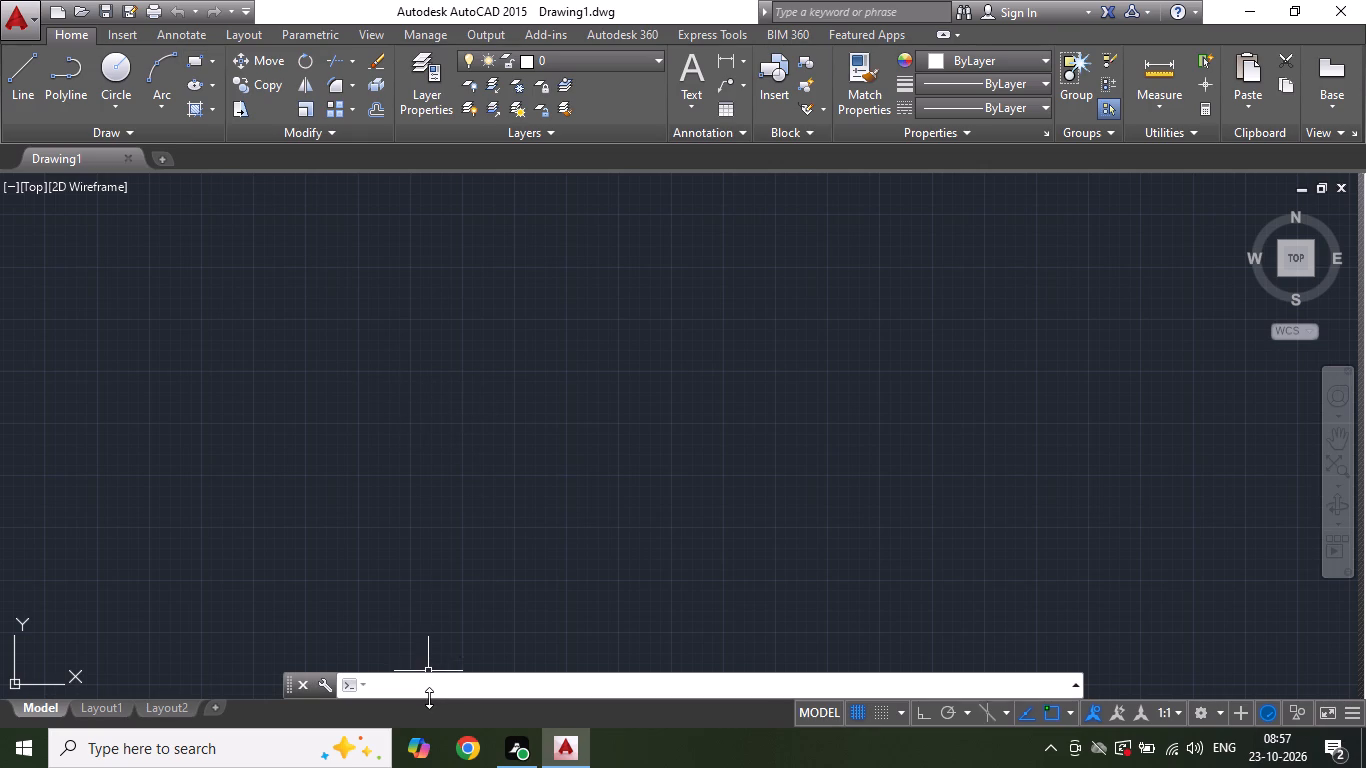
text(log)
click(437, 559)
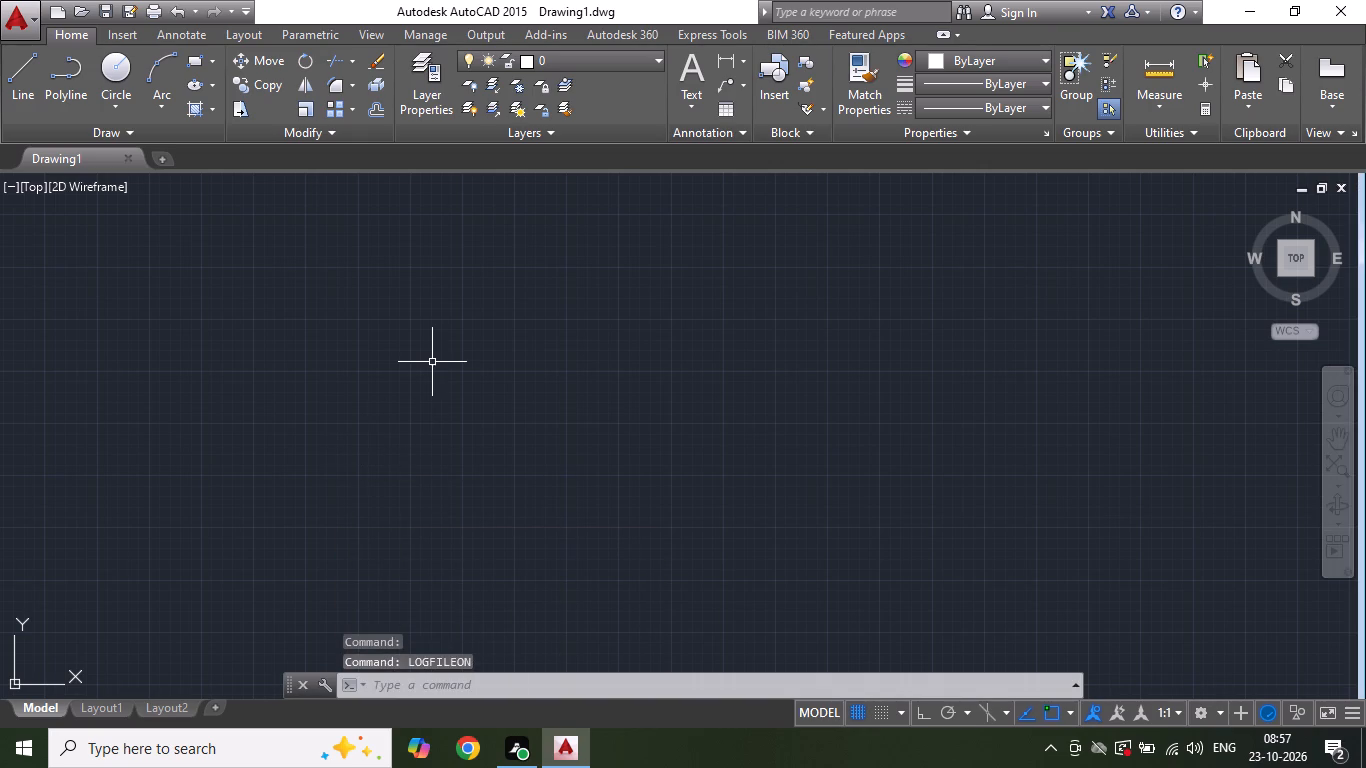
Configure the drawing units to Engineering length type with 0'-0" precision and a millimeters insertion scale.
text(uit)
key(BackSpace)
key(BackSpace)
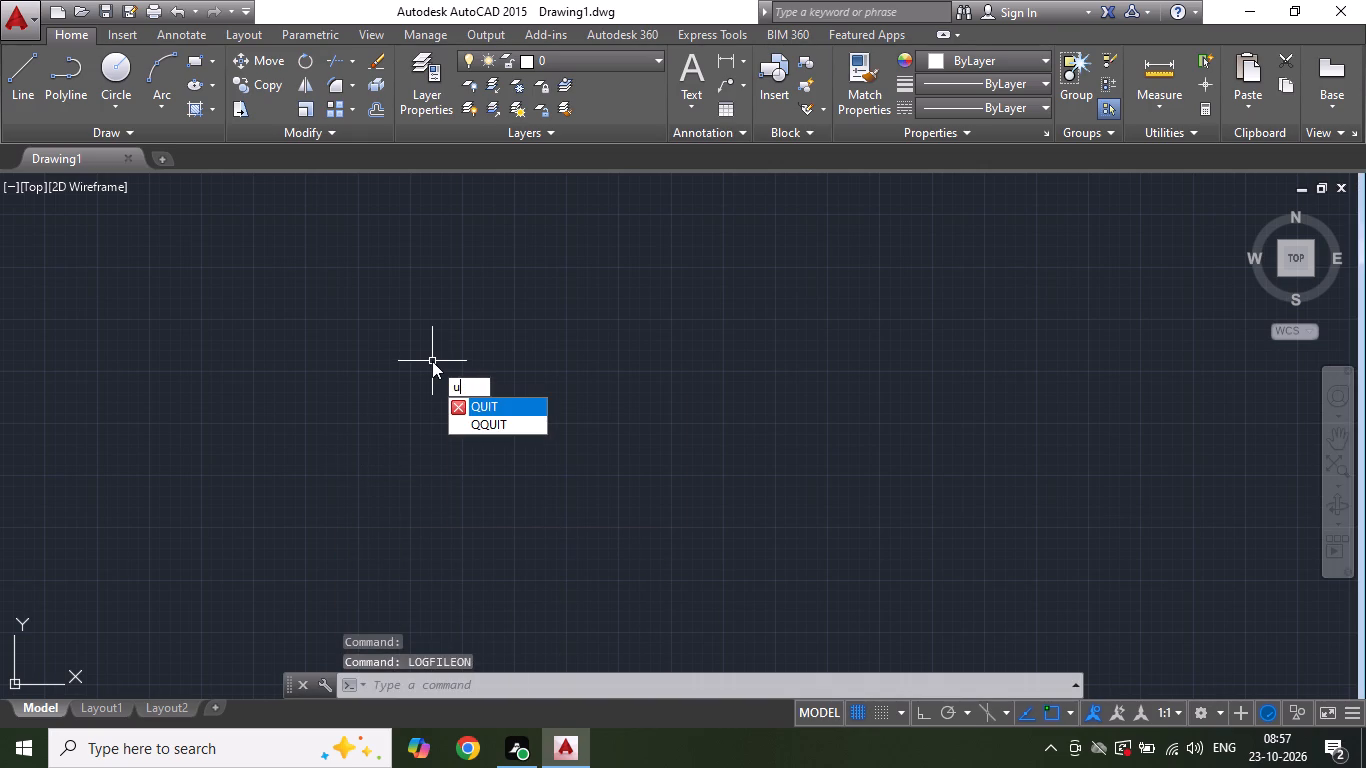
text(nit)
key(Return)
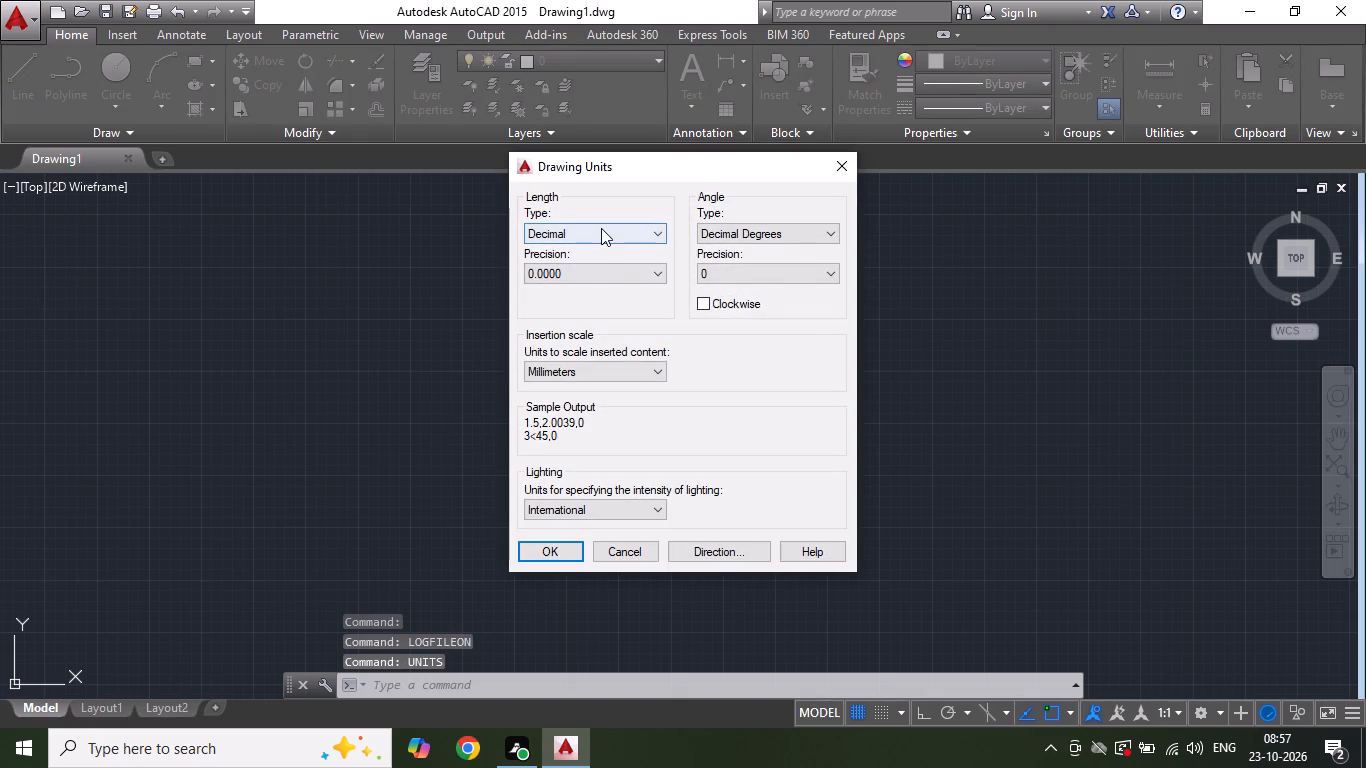
click(601, 228)
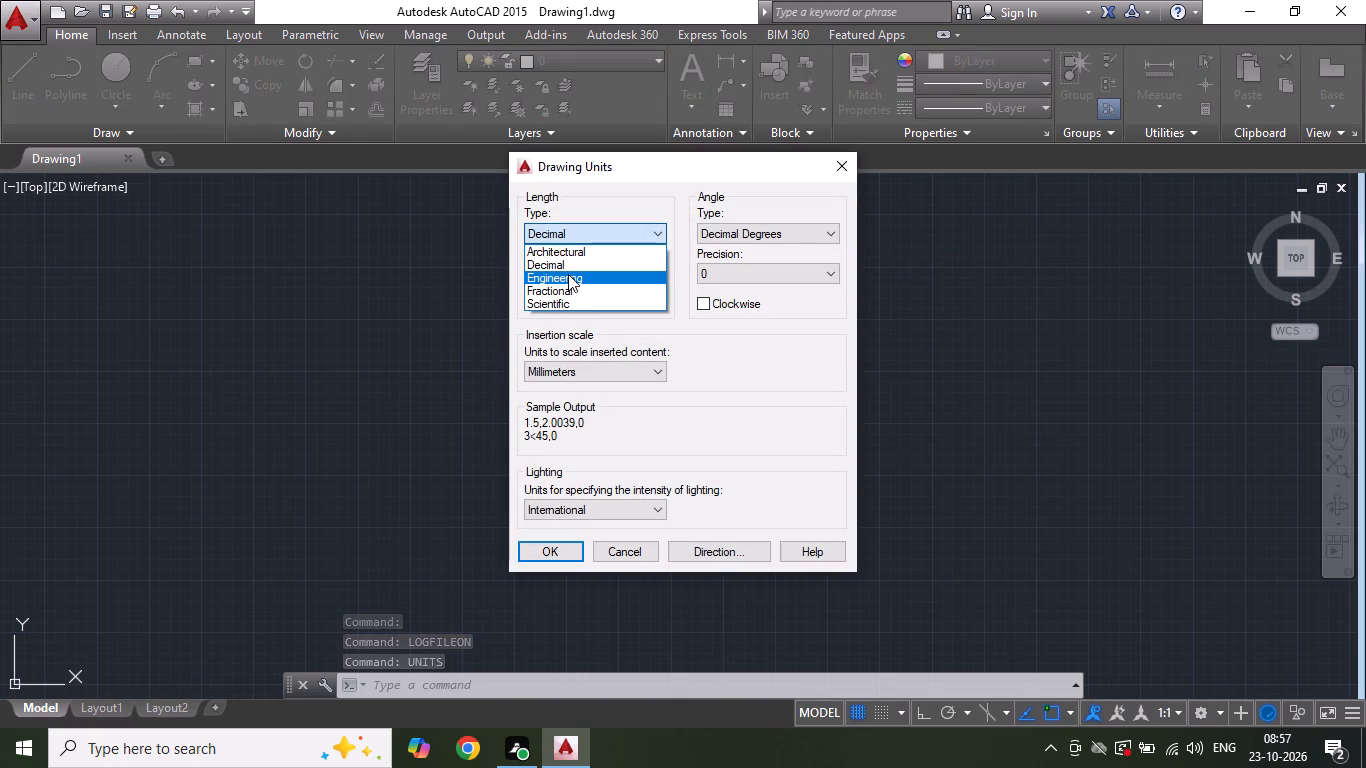
click(568, 274)
click(559, 373)
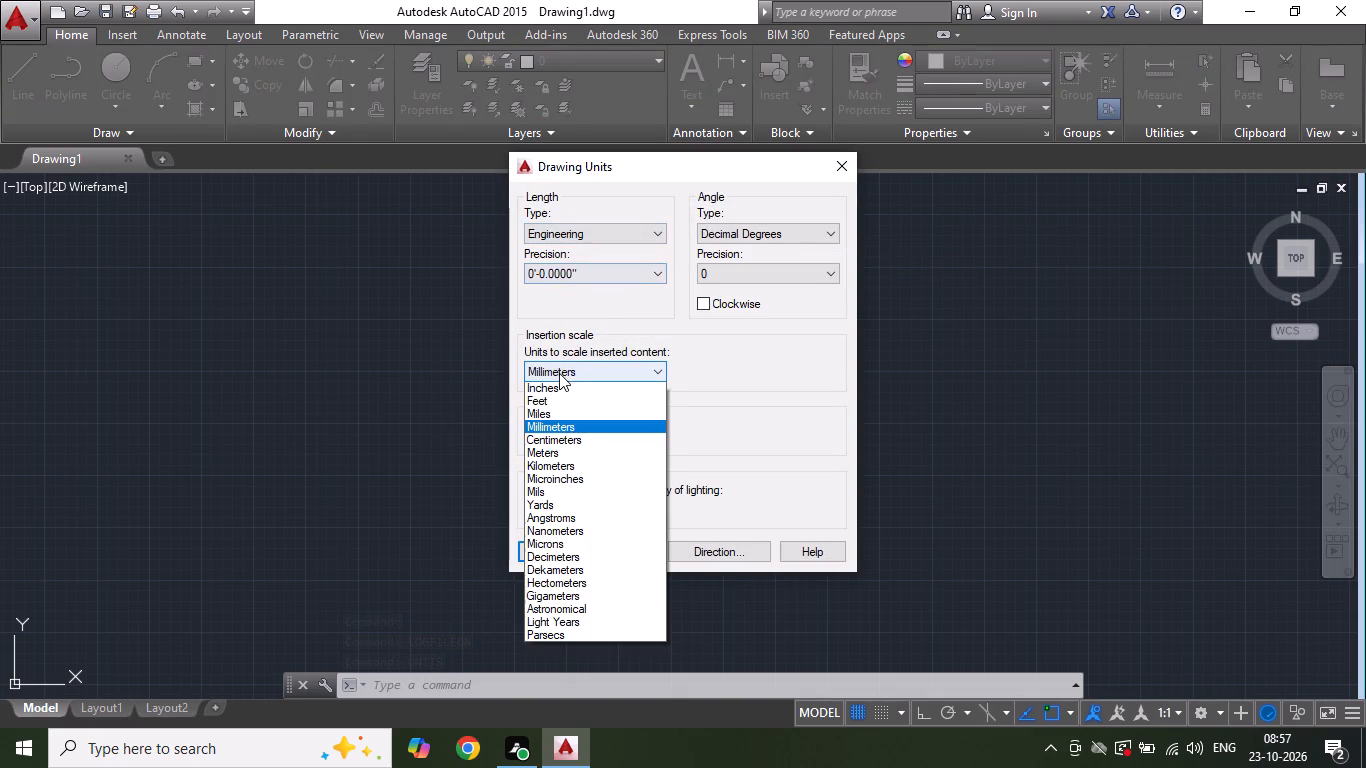
click(559, 373)
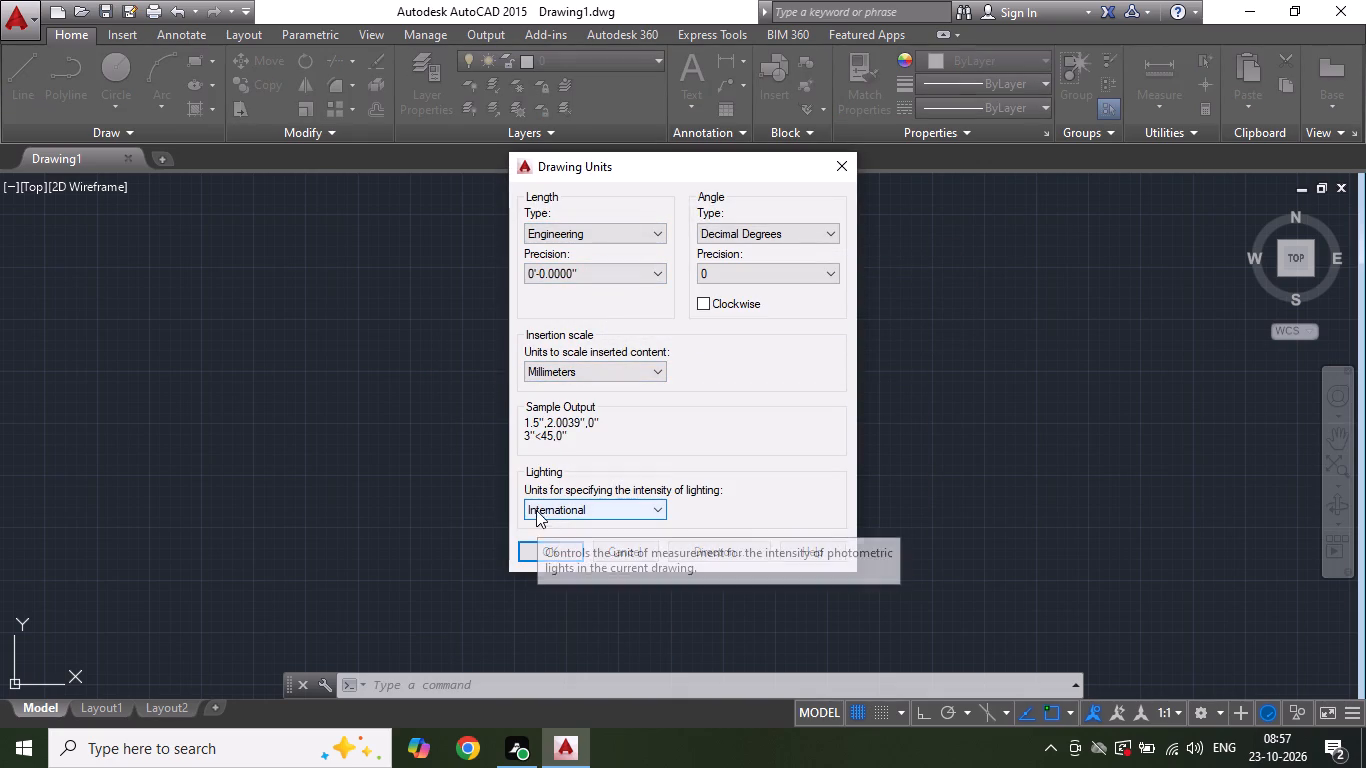
click(549, 258)
click(549, 276)
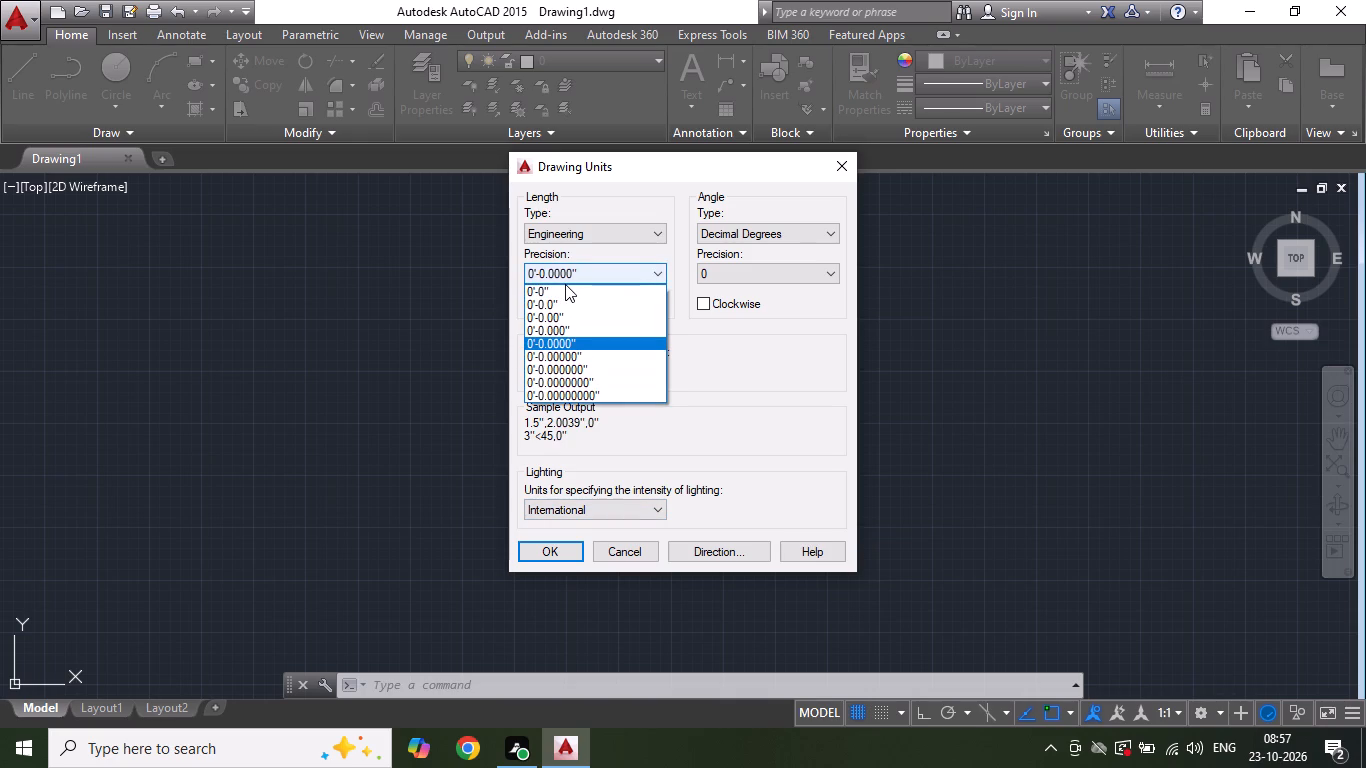
click(564, 296)
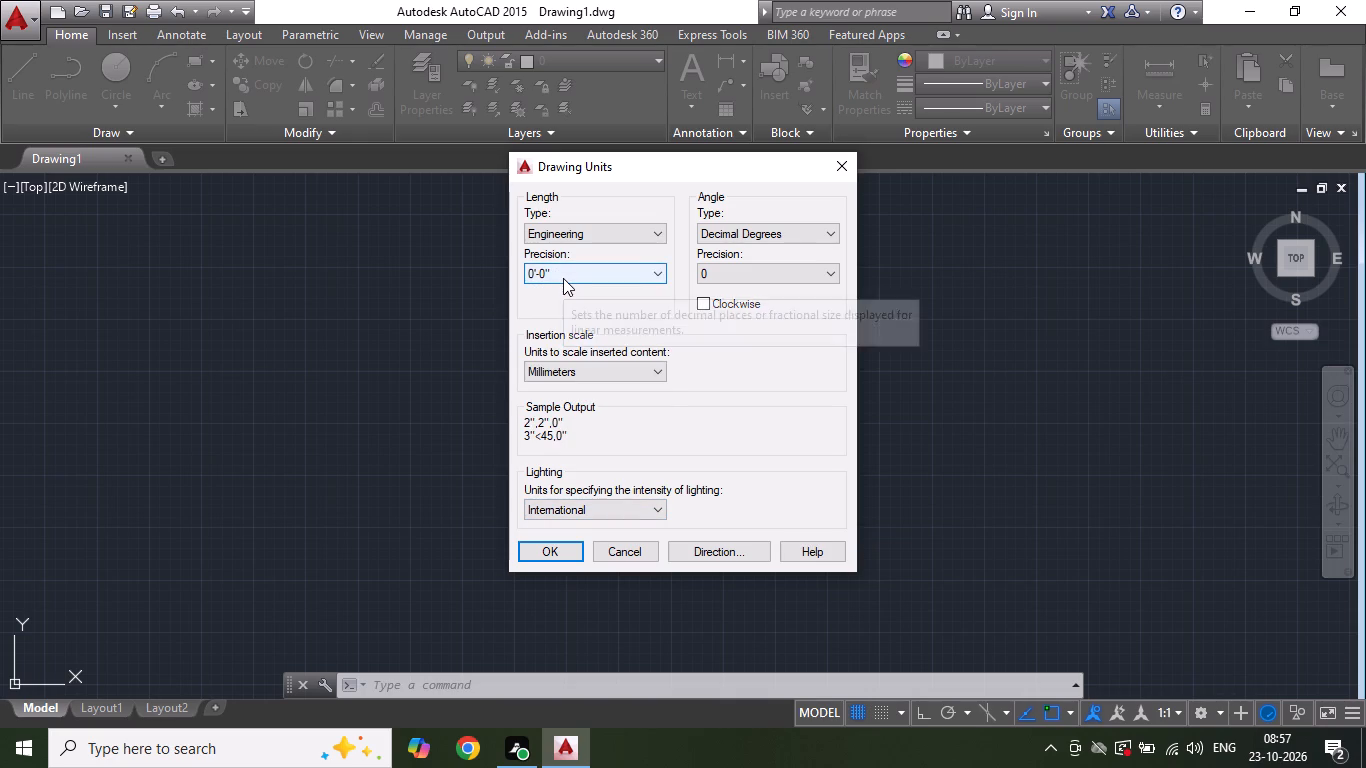
click(566, 265)
click(566, 265)
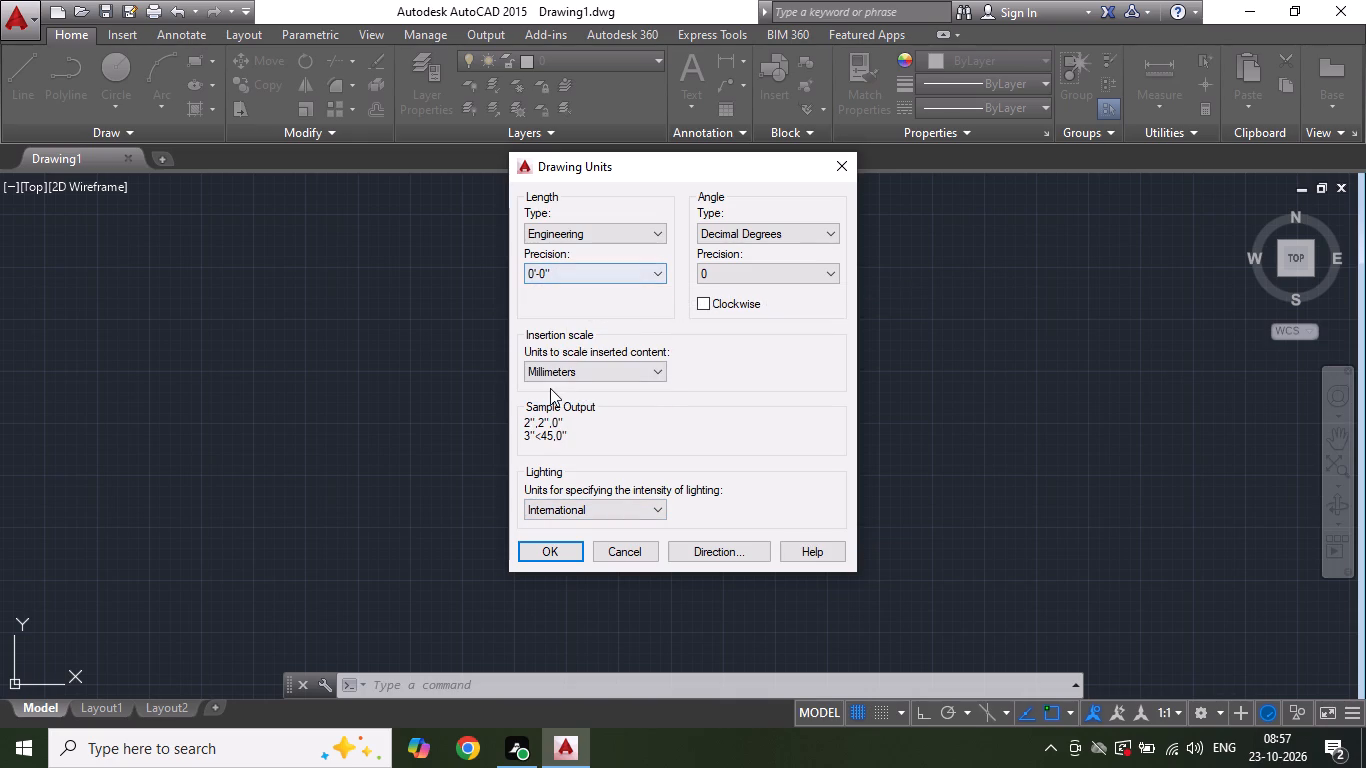
click(542, 549)
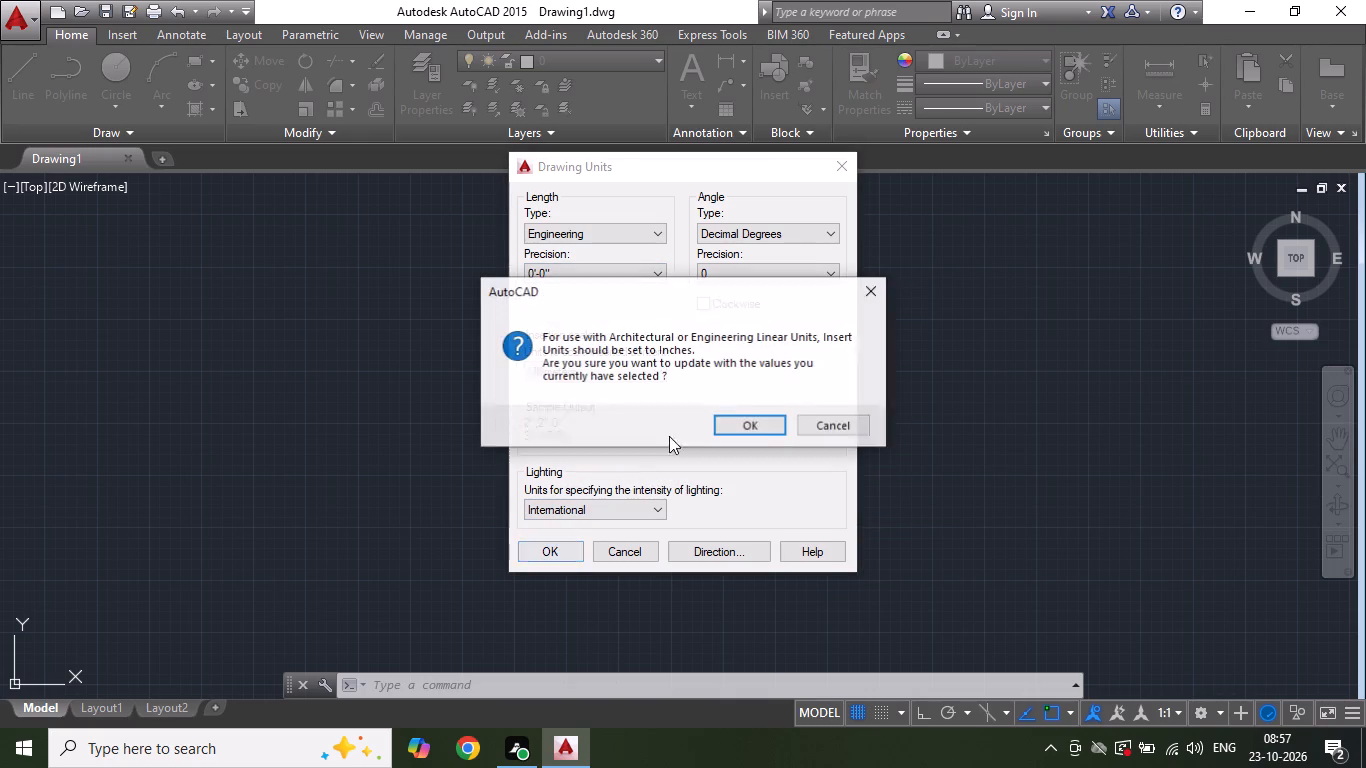
click(738, 424)
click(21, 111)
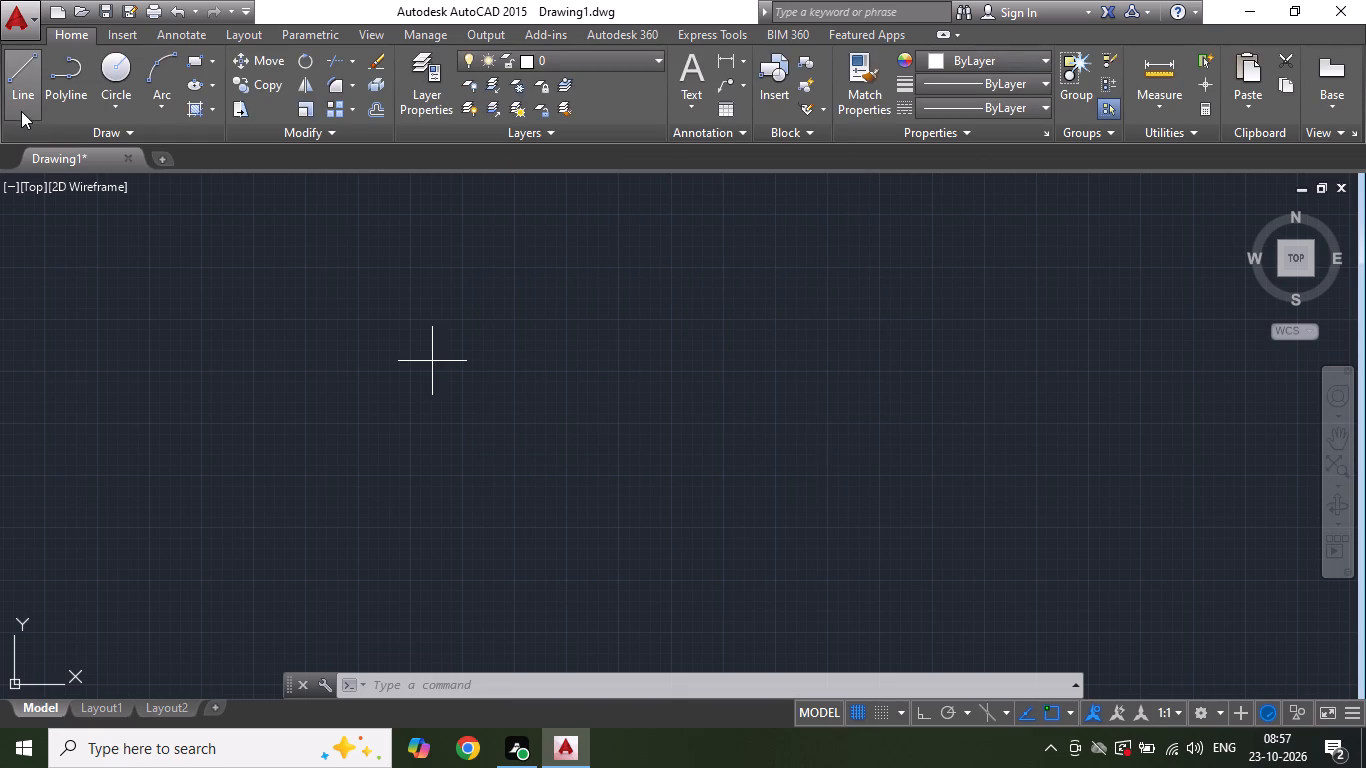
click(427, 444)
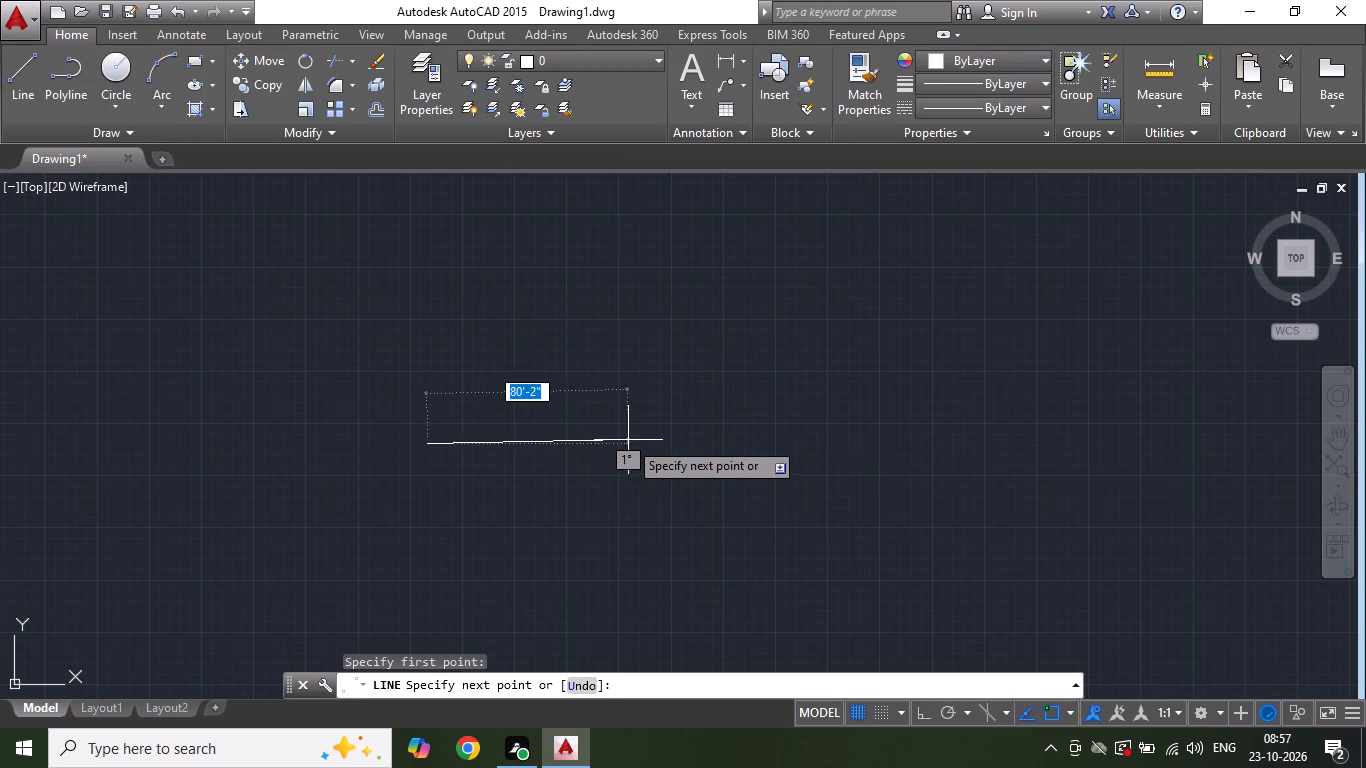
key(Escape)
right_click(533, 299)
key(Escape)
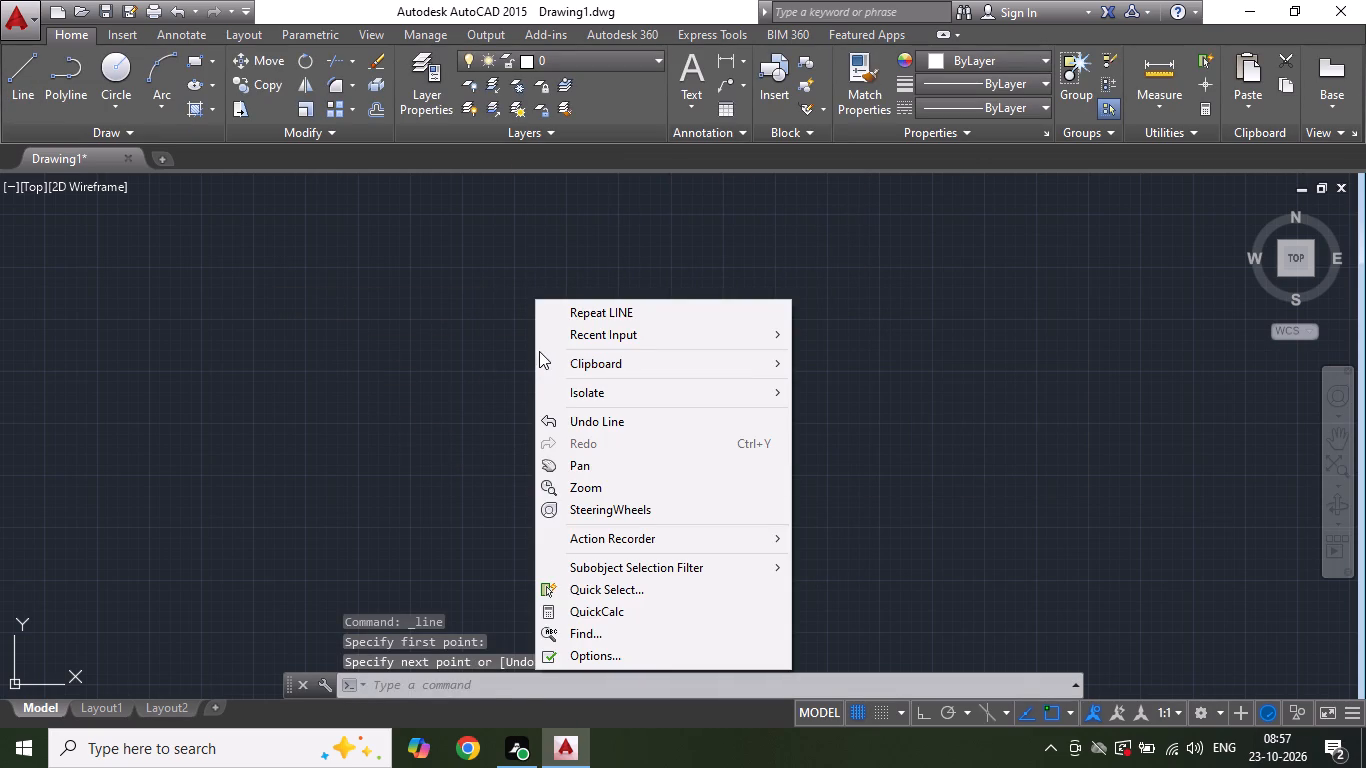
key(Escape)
Change the drawing units' length type to Decimal with precision 0.
key(u)
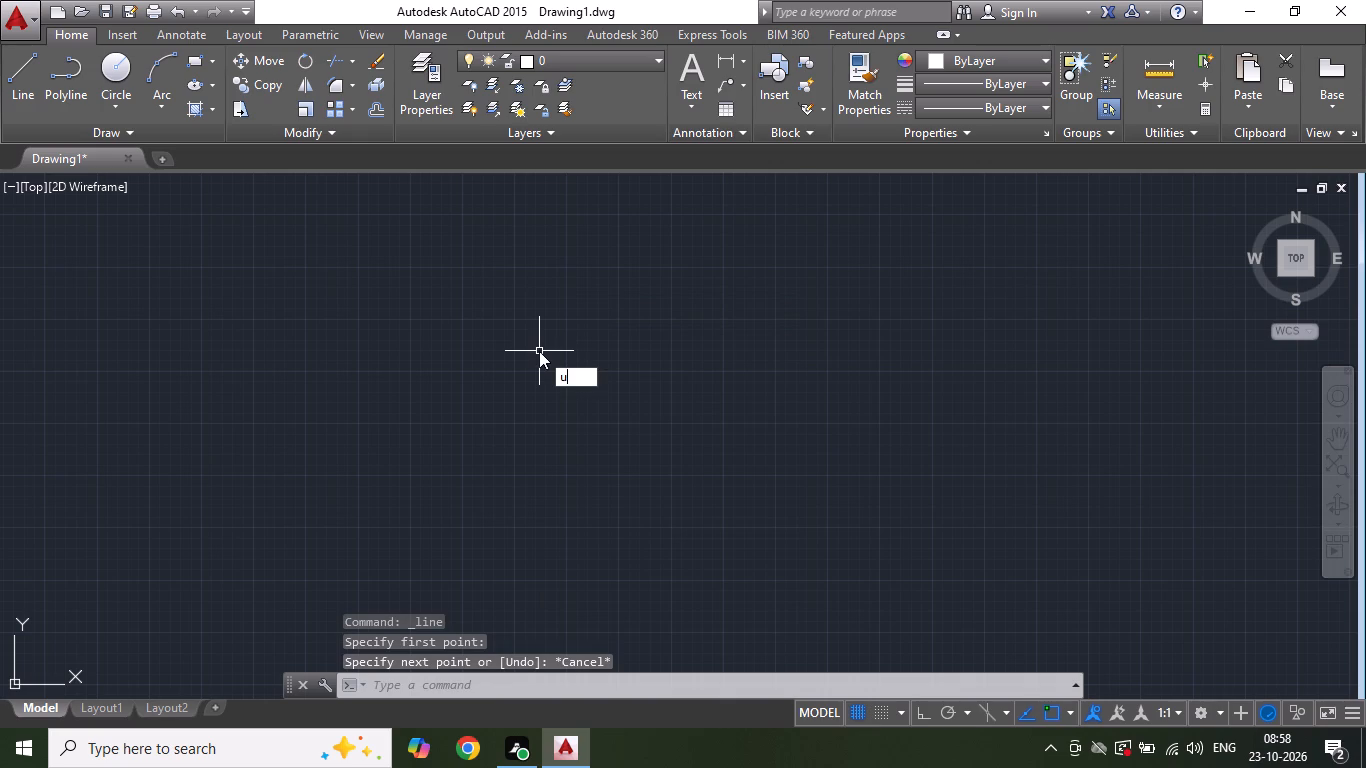
text(nits)
key(Return)
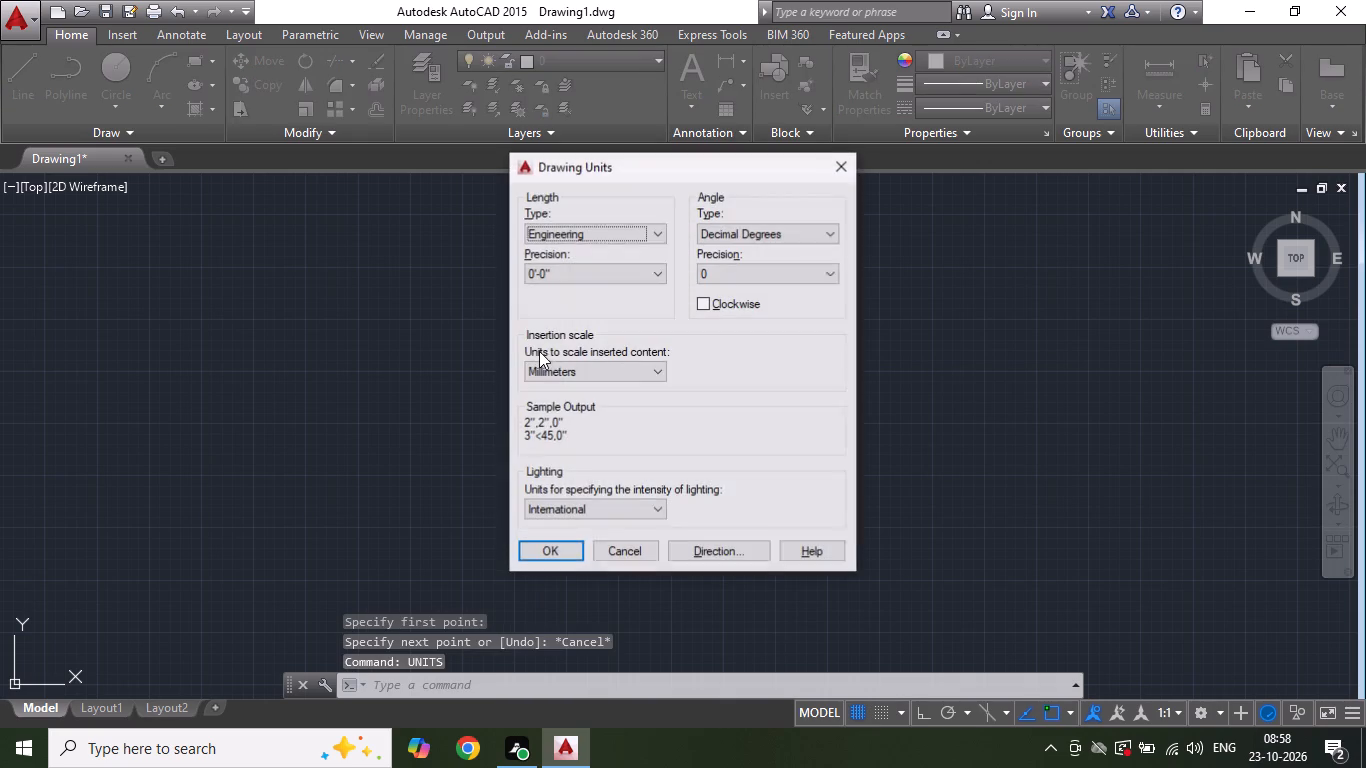
click(555, 277)
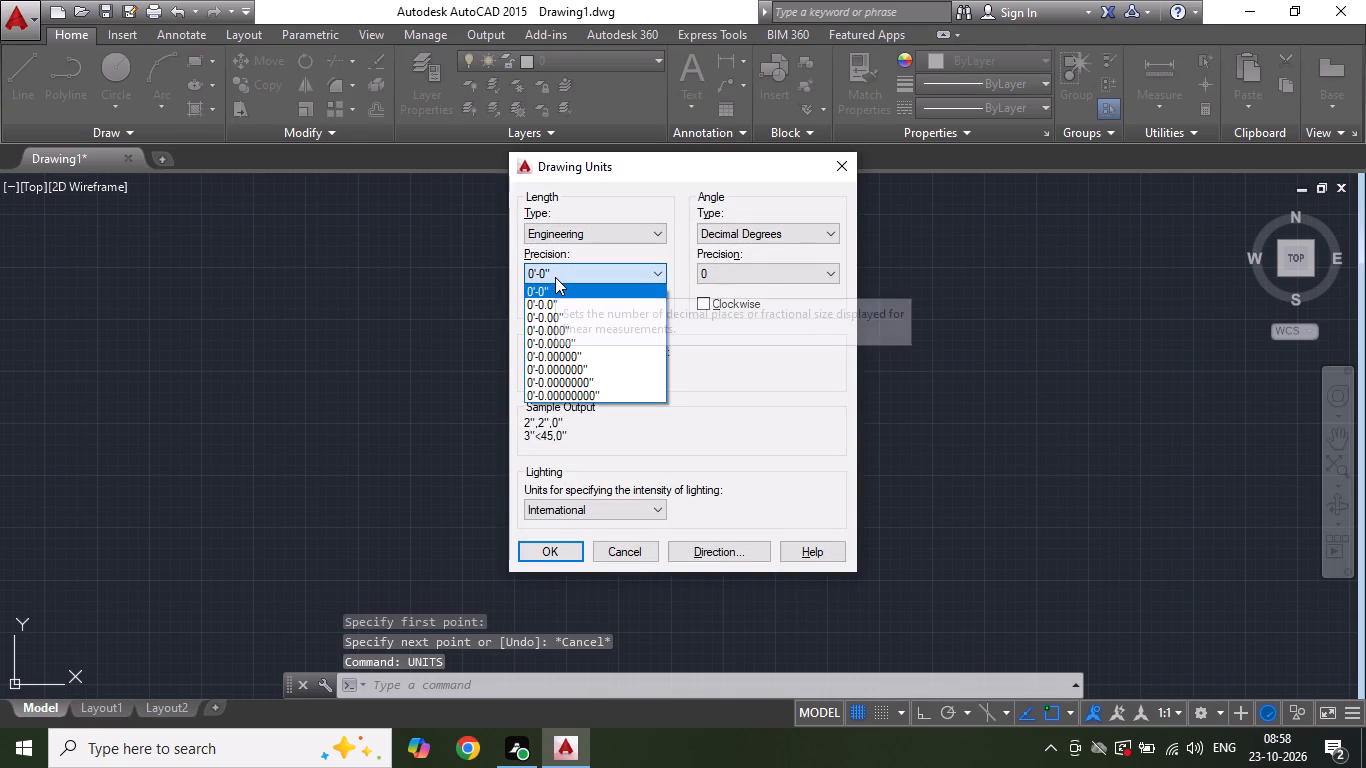
double_click(555, 277)
click(573, 233)
click(573, 233)
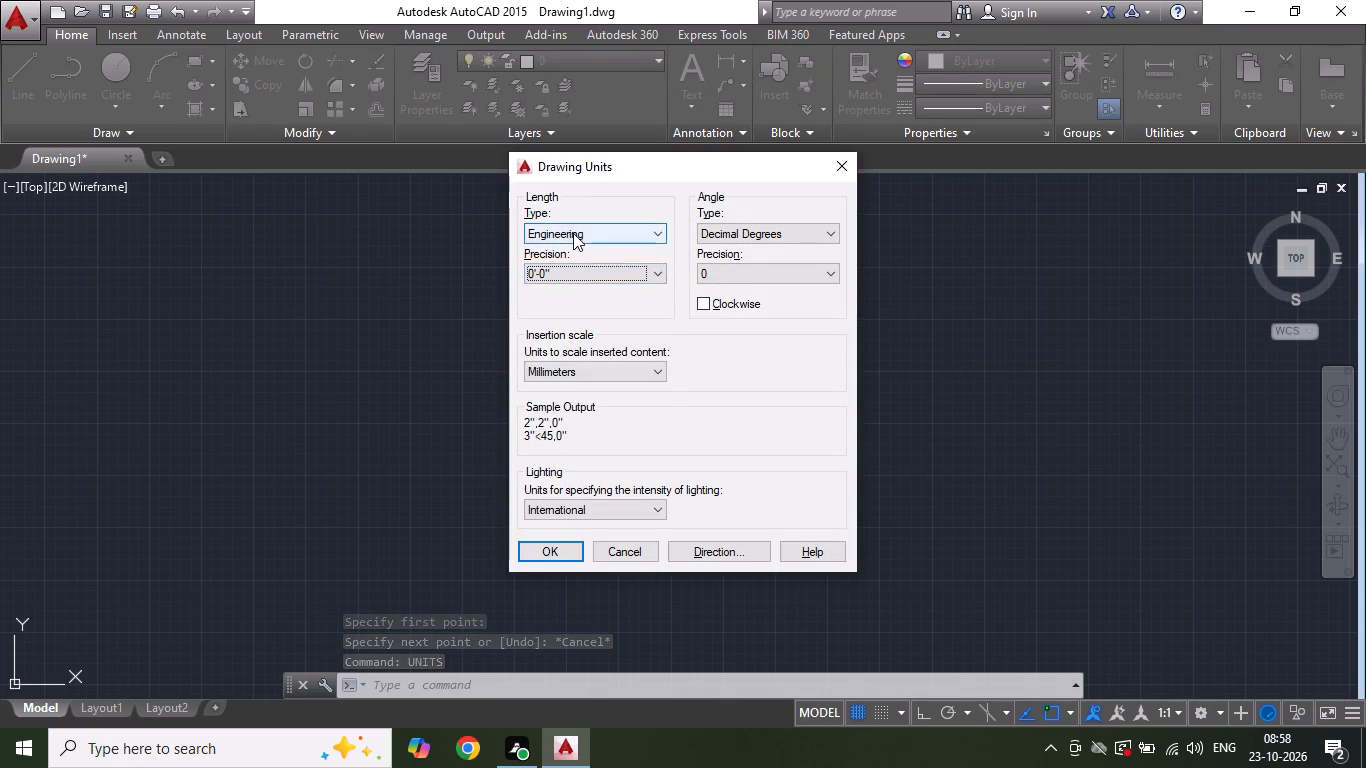
click(574, 258)
click(569, 272)
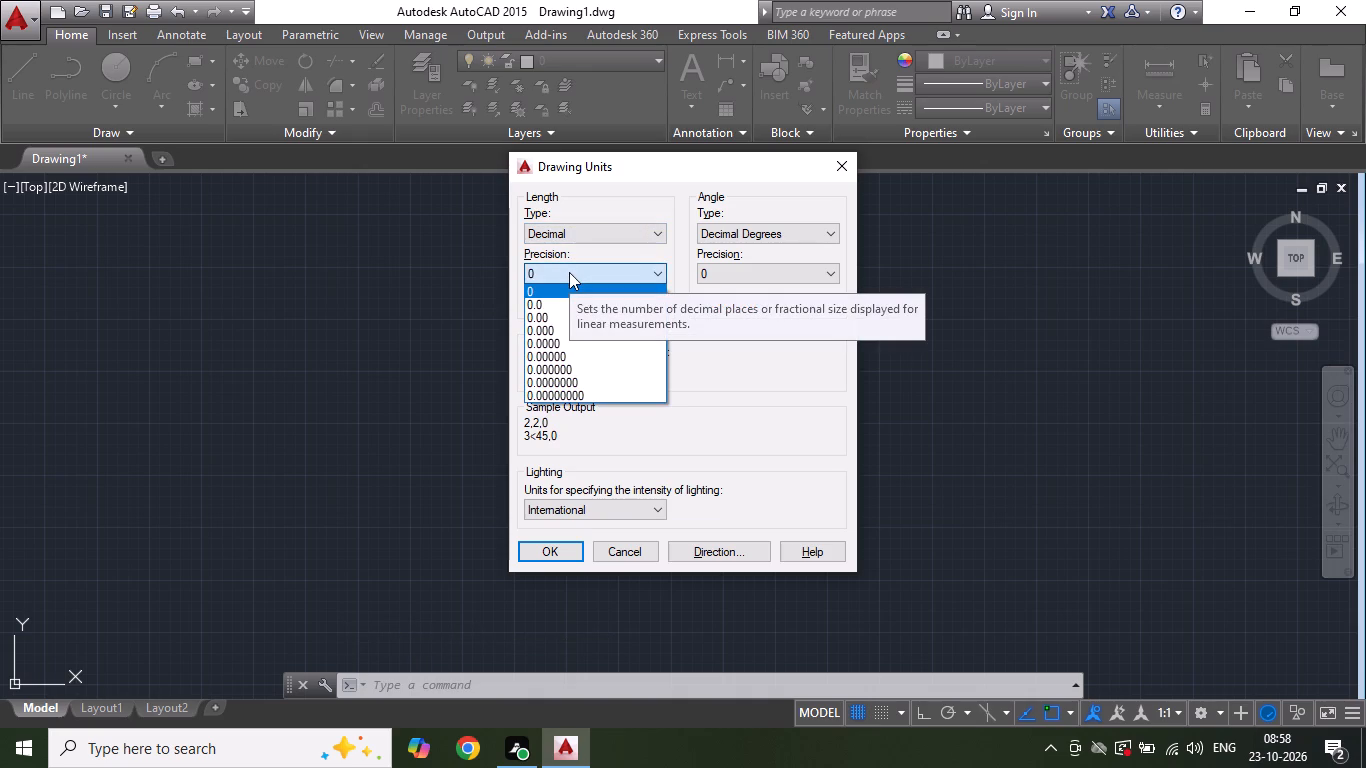
click(569, 272)
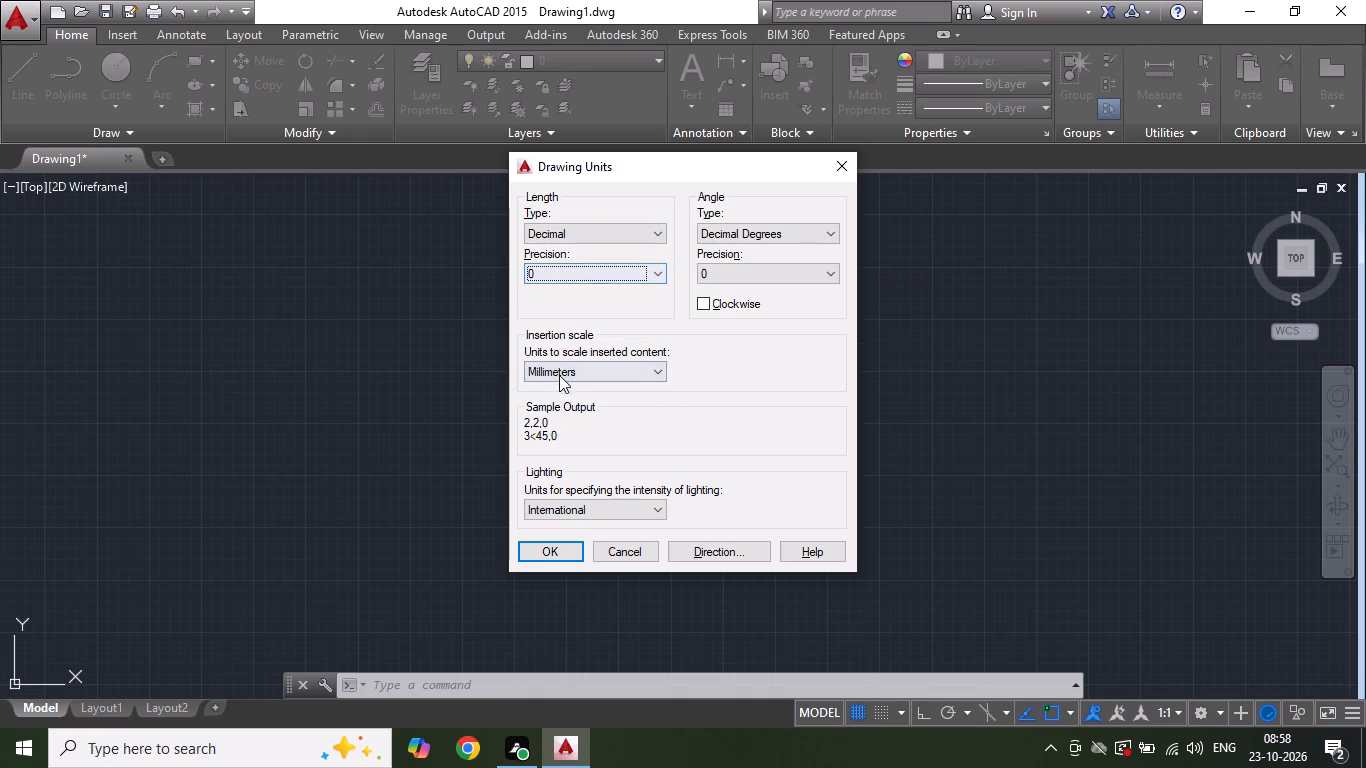
click(559, 550)
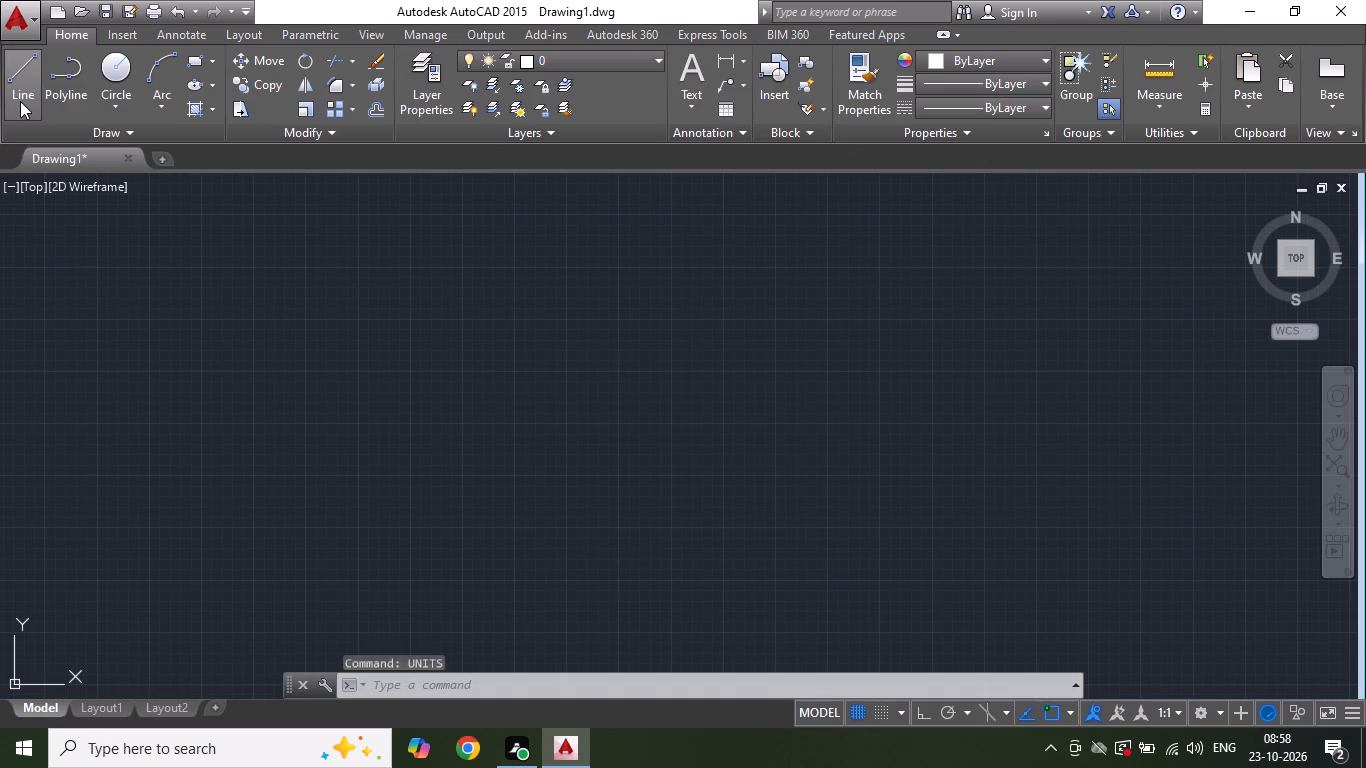
Draw a horizontal line 600 units long in the middle of the drawing area with Ortho mode on.
click(20, 95)
drag(496, 423, 517, 426)
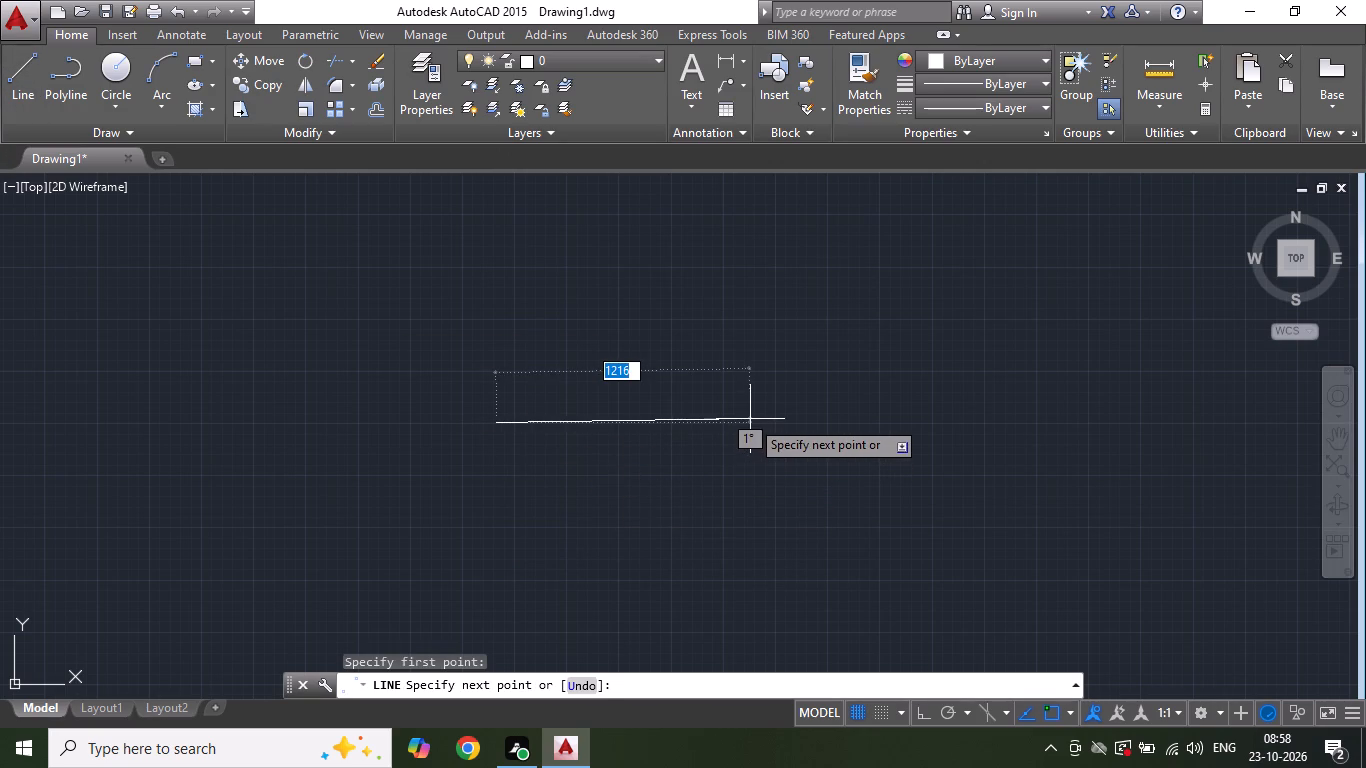
key(F8)
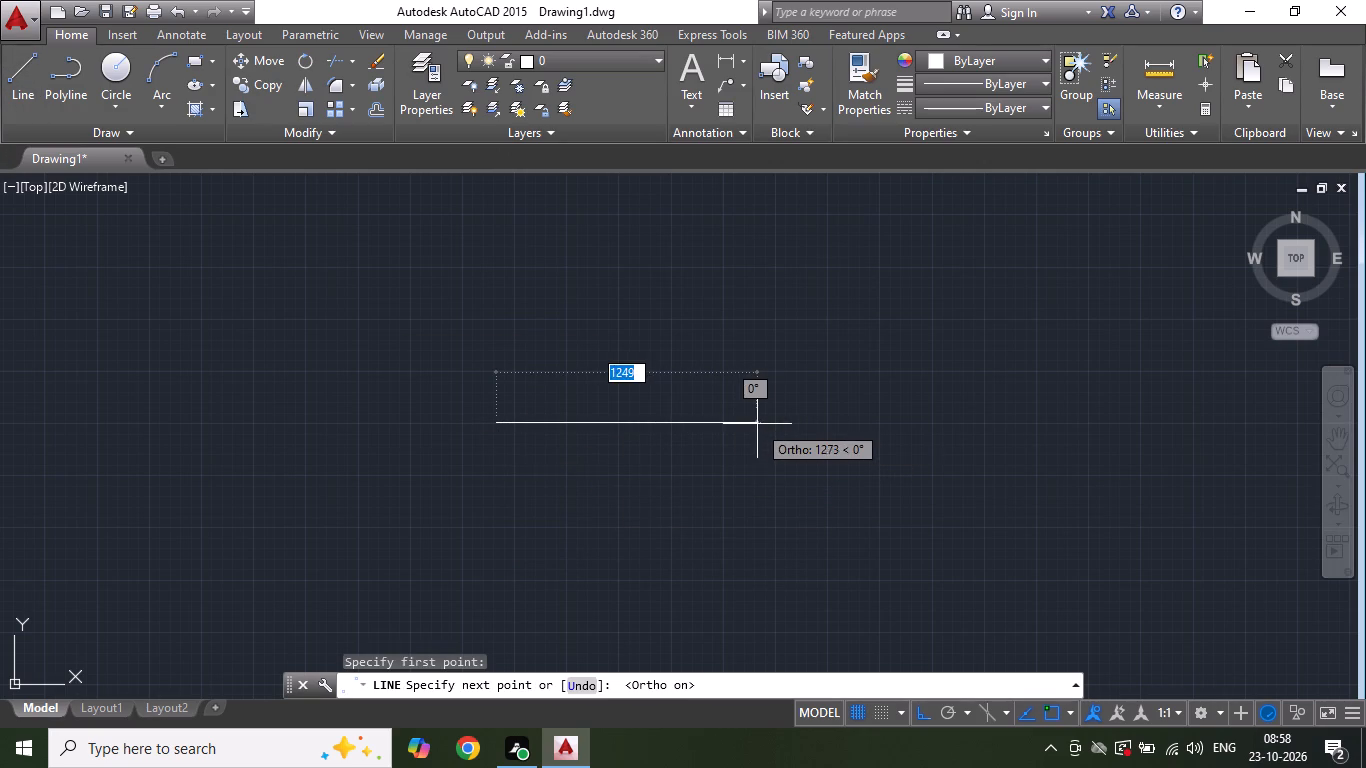
text(600')
key(Return)
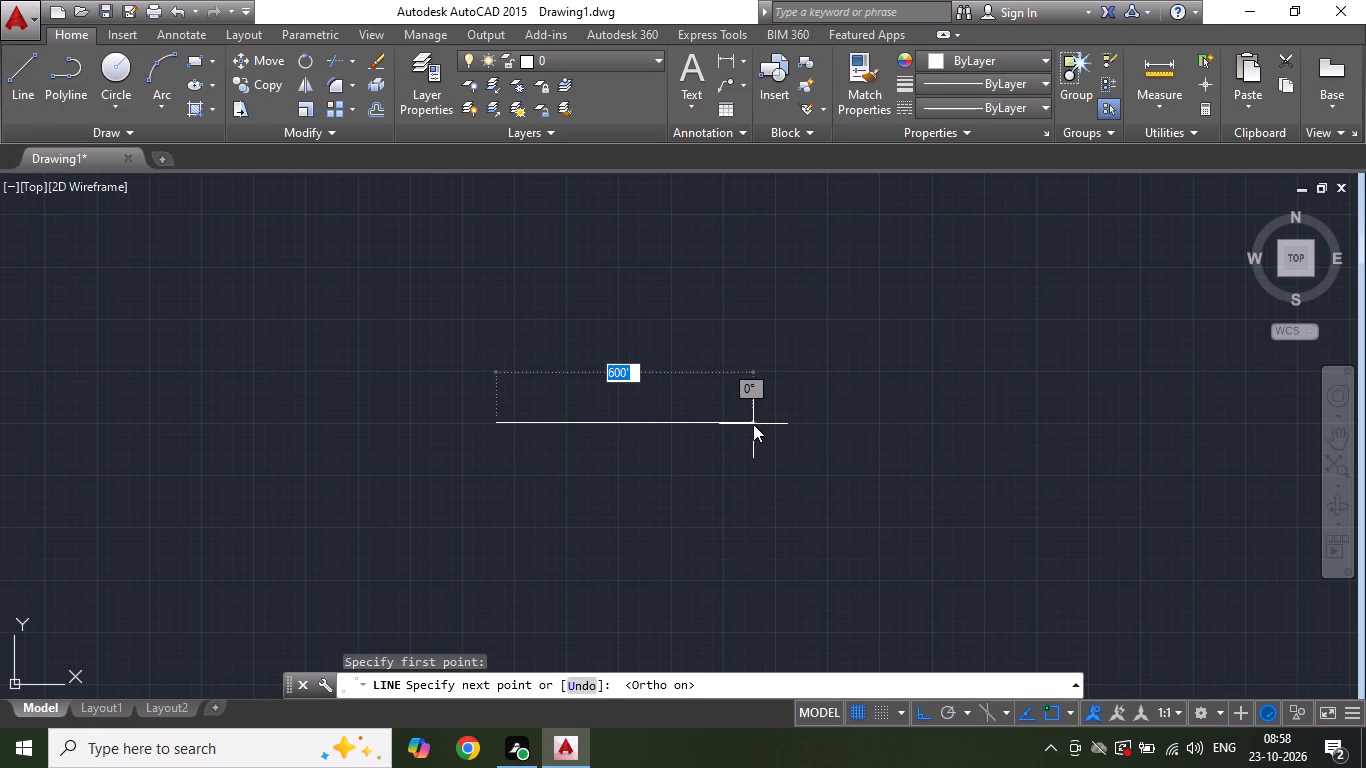
key(BackSpace)
text(600)
key(Return)
key(Escape)
key(Escape)
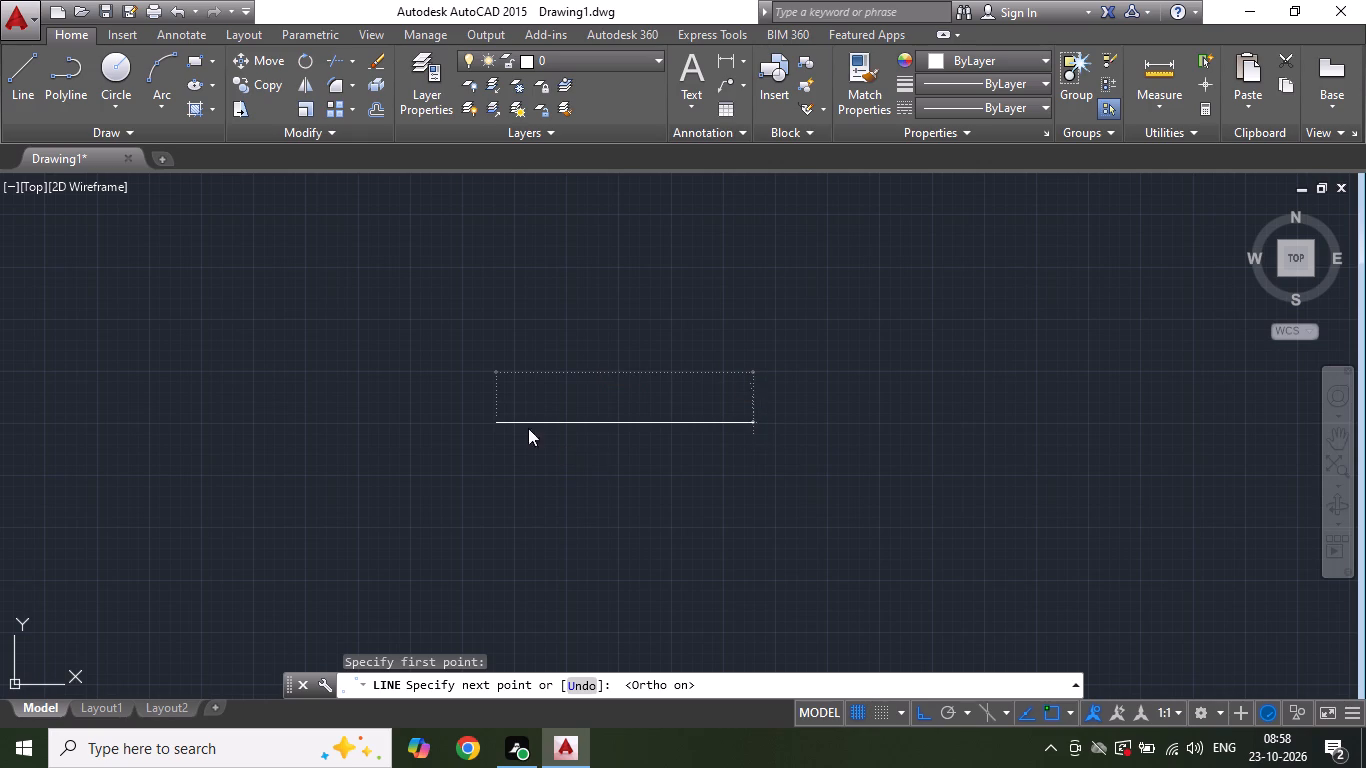
Check the horizontal line's length with the distance measurement, starting from its left endpoint.
scroll(511, 415, up, 1)
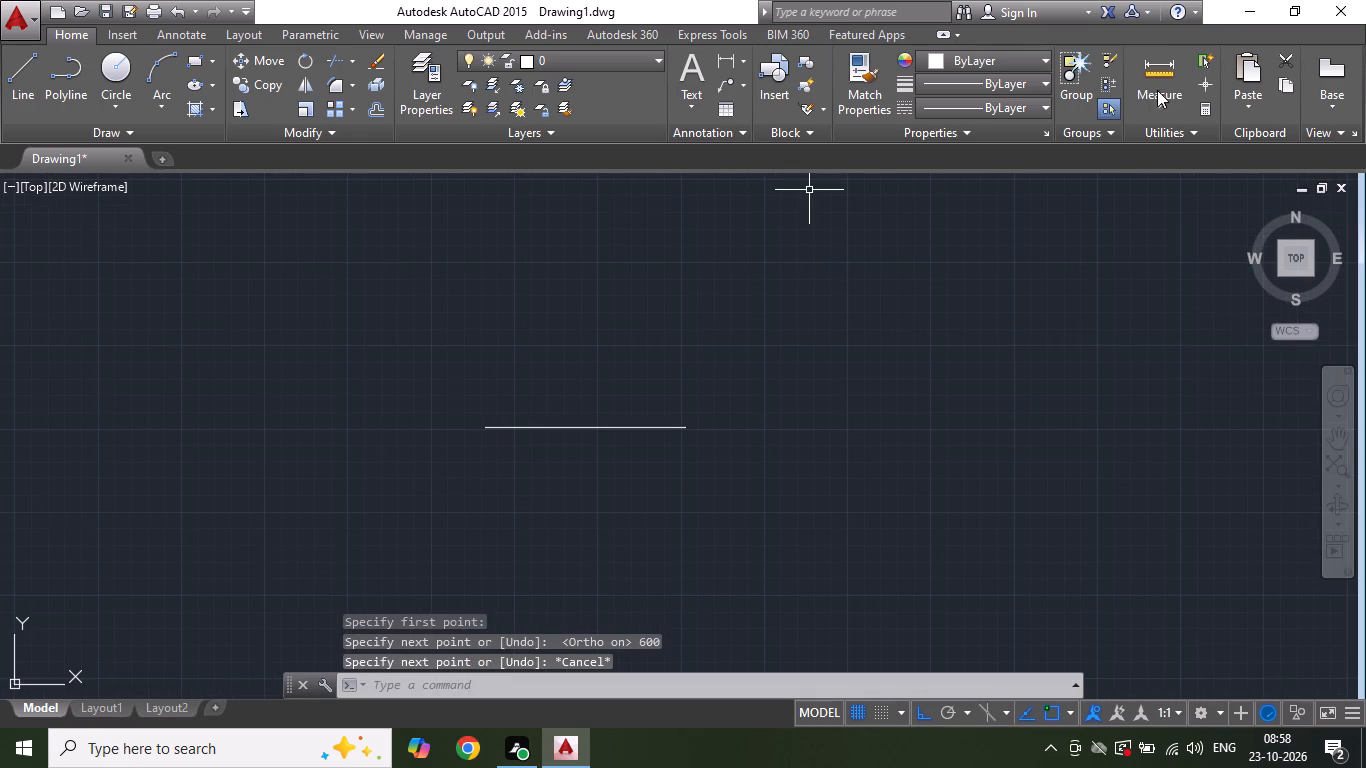
click(1167, 74)
click(479, 428)
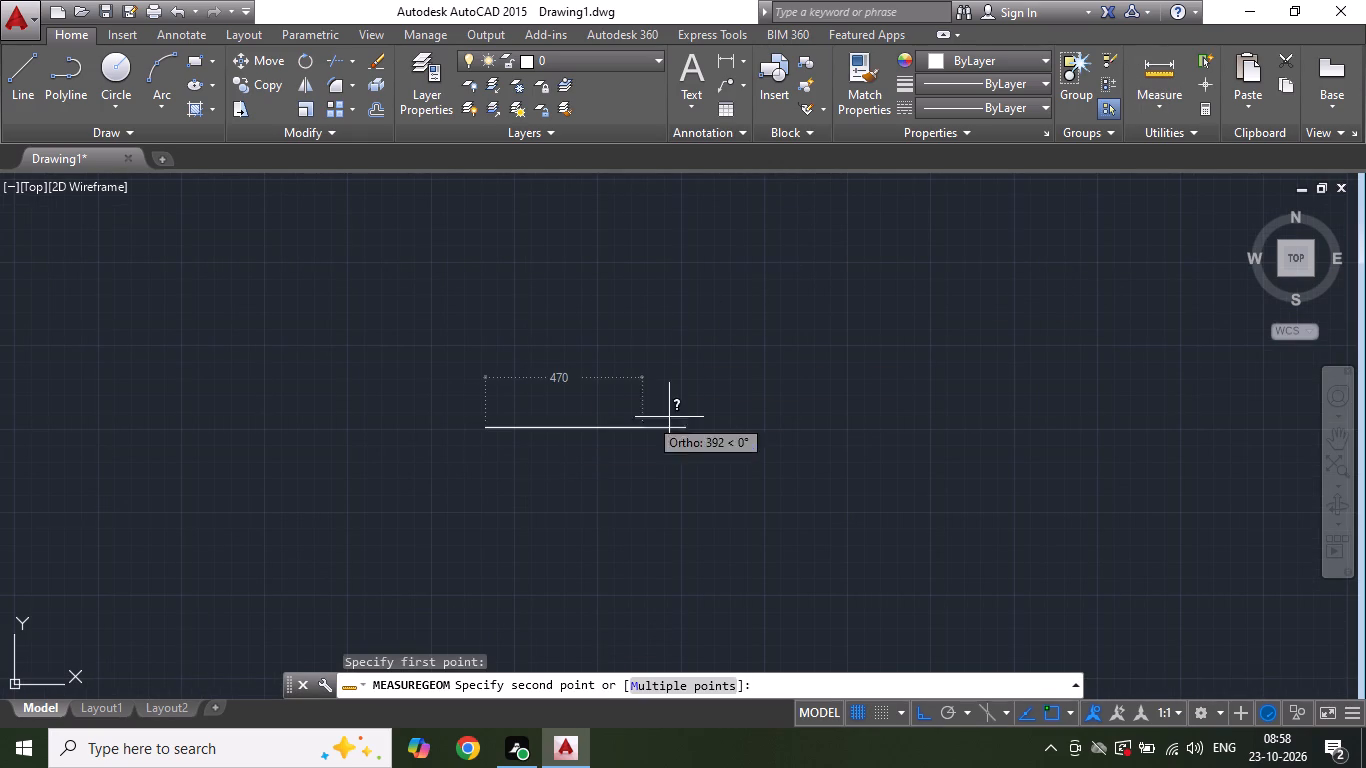
key(Escape)
Turn off the drawing grid.
click(852, 705)
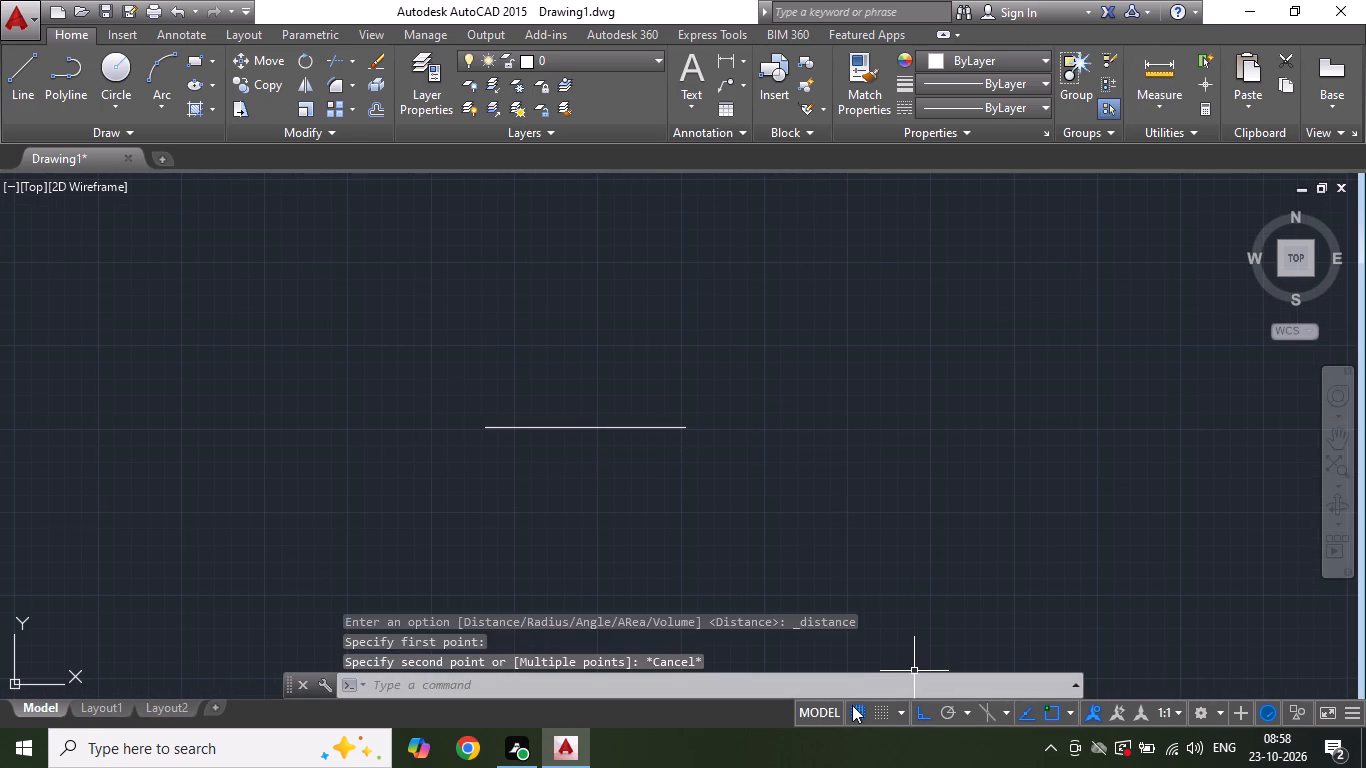
Draw a vertical line straight up from the midpoint of the horizontal line.
click(35, 96)
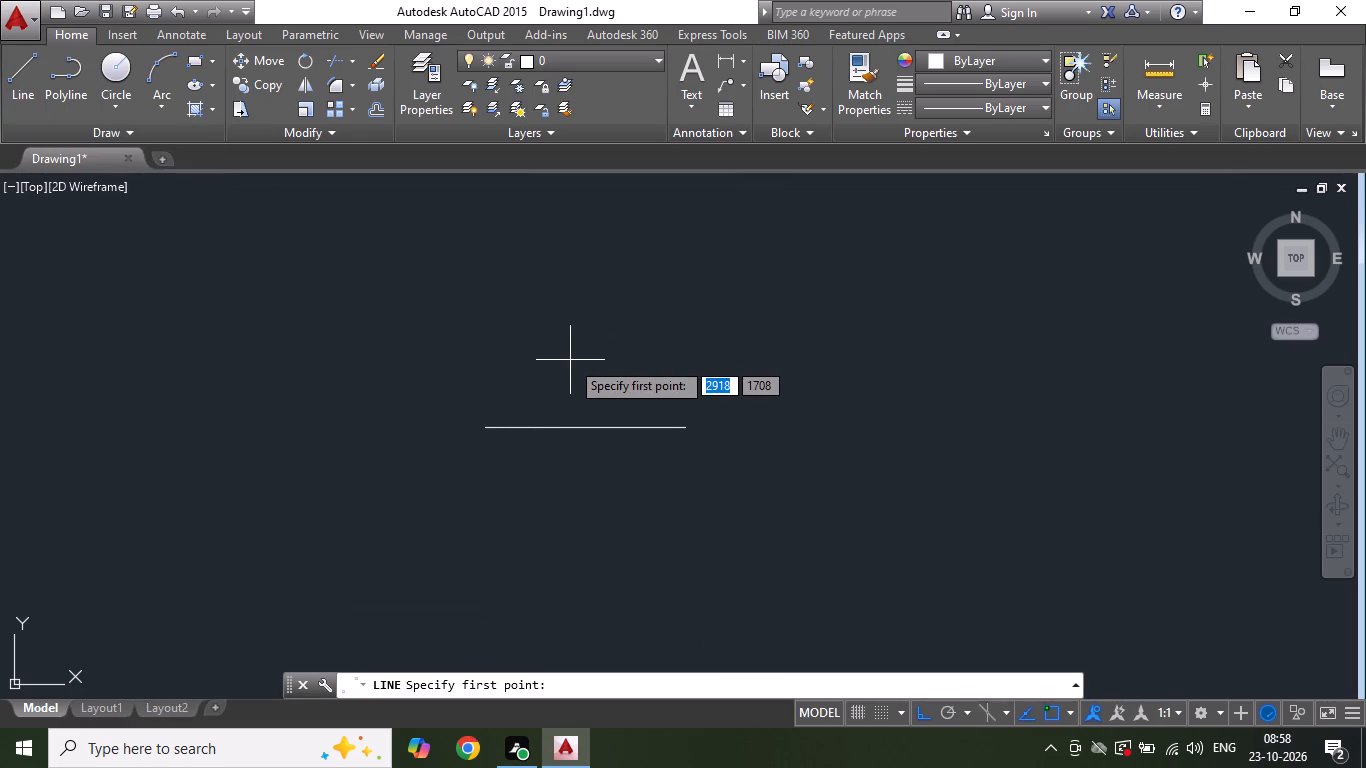
click(587, 424)
click(588, 258)
key(Escape)
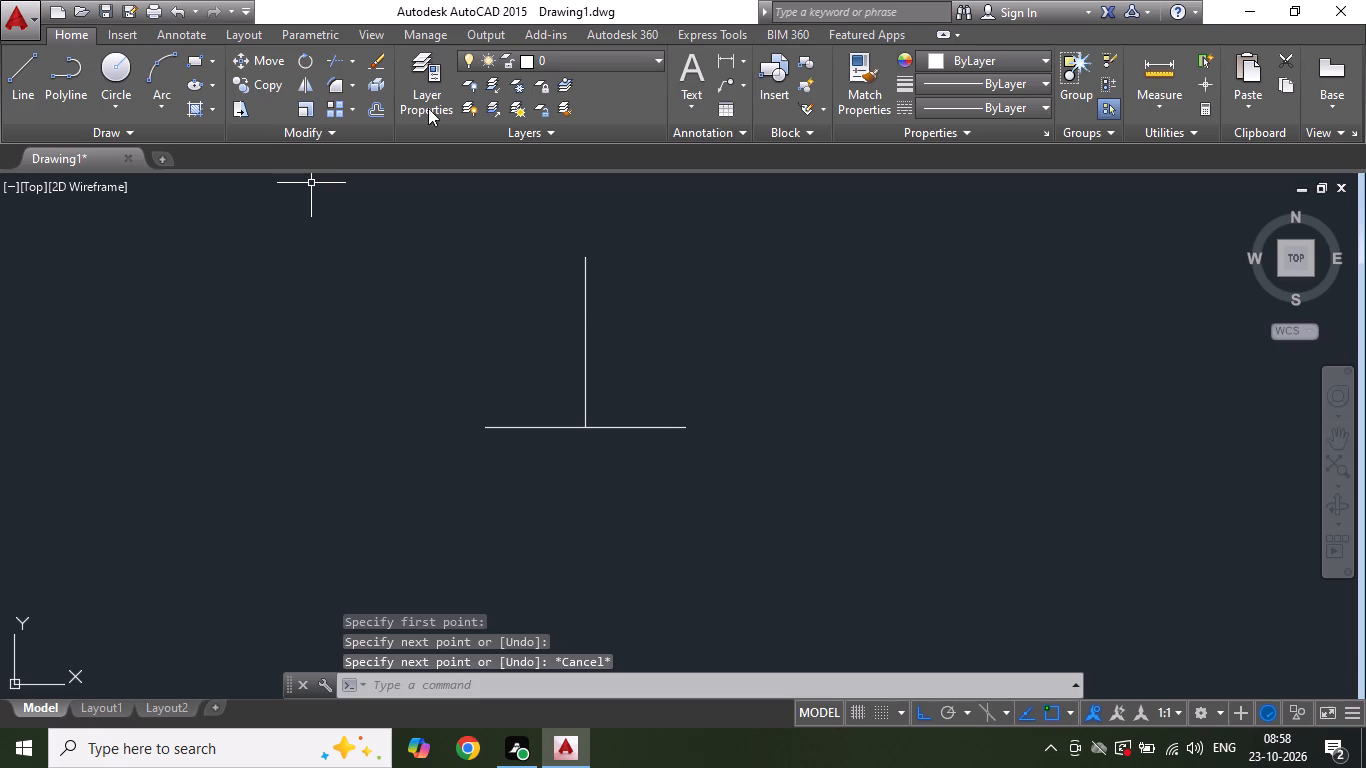
Draw lines 200 units up from the base line's left endpoint, across, and down to its right endpoint, closing a 600 by 200 rectangle.
click(34, 102)
click(481, 426)
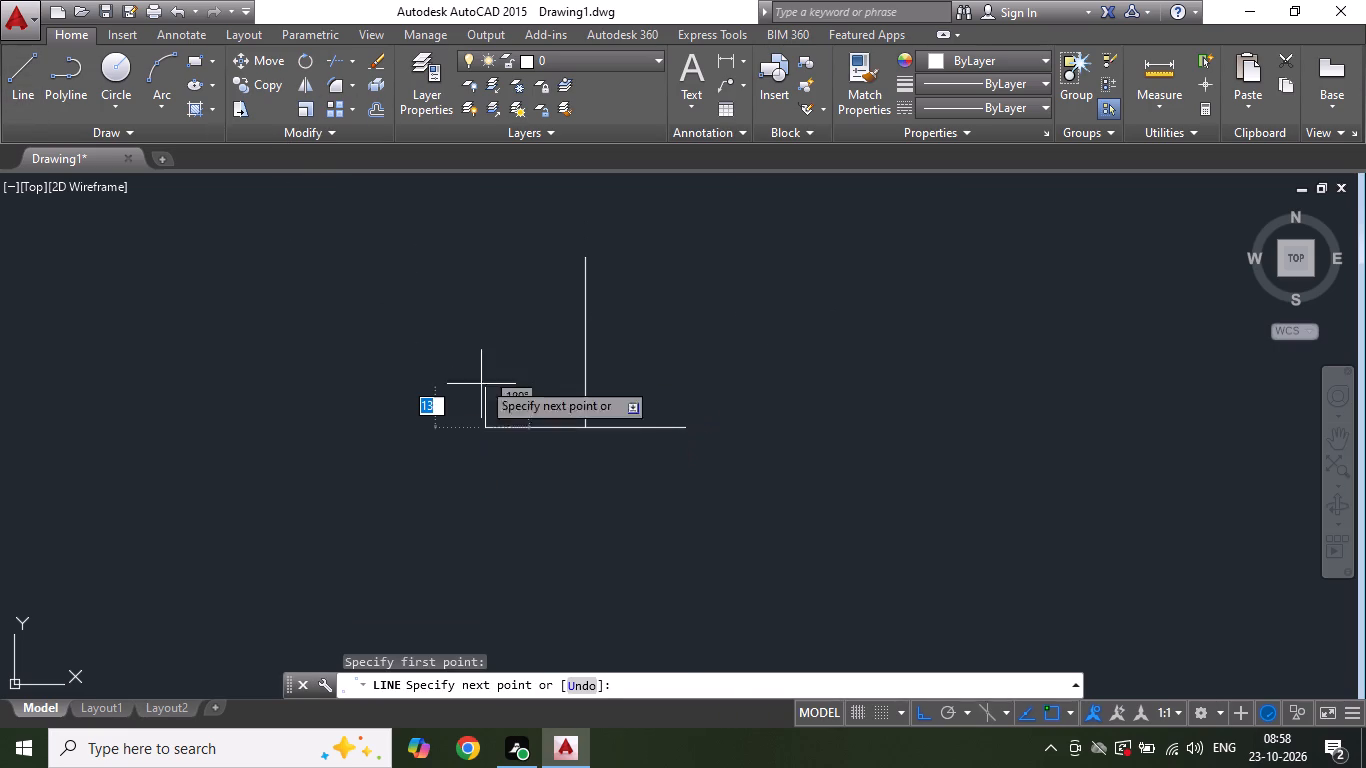
text(200')
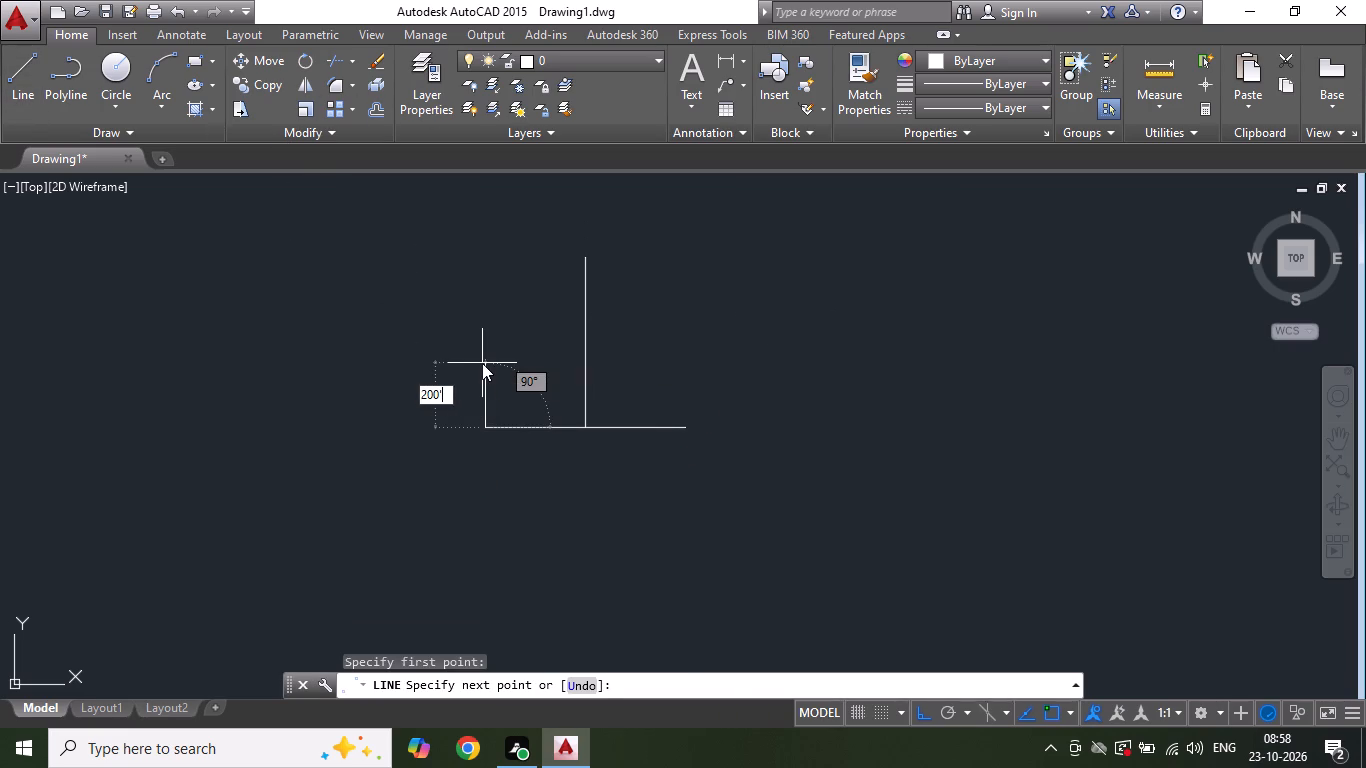
key(BackSpace)
key(Return)
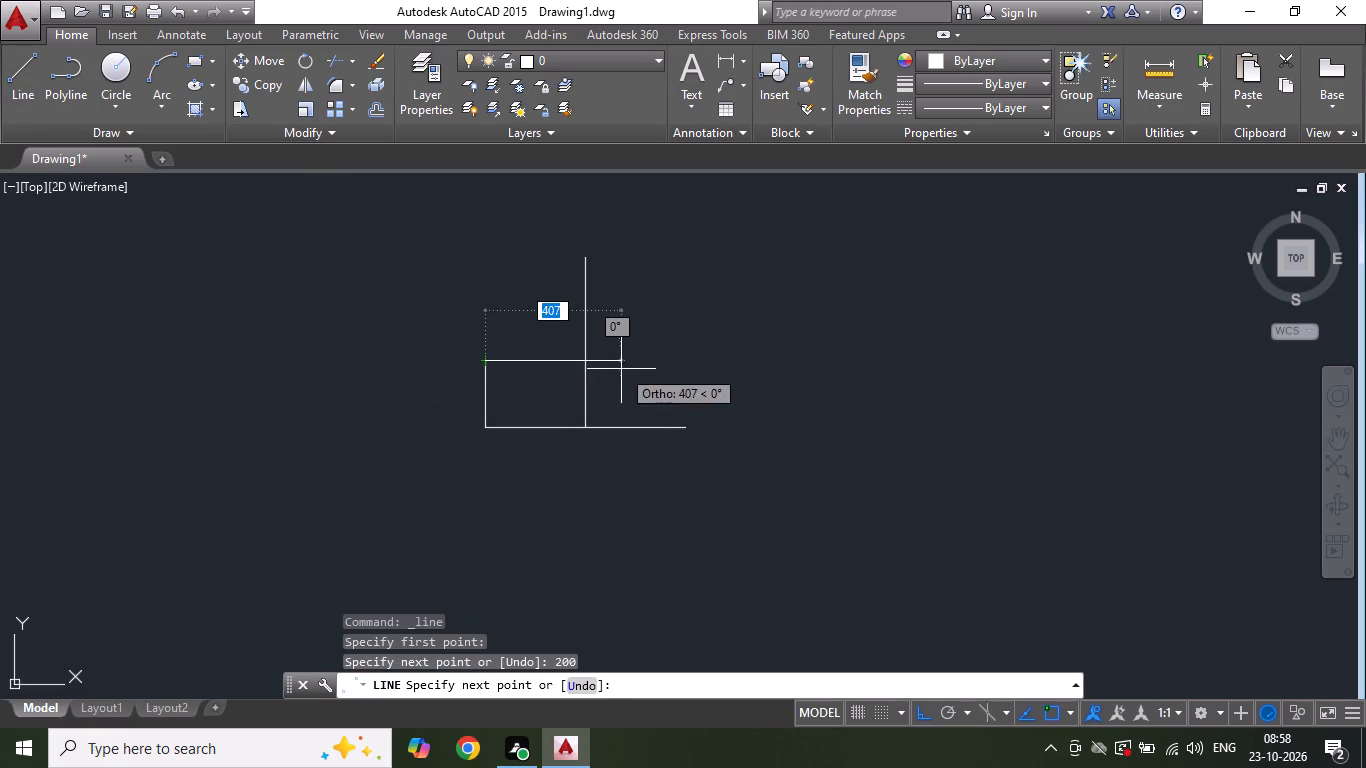
click(694, 384)
click(687, 429)
key(Escape)
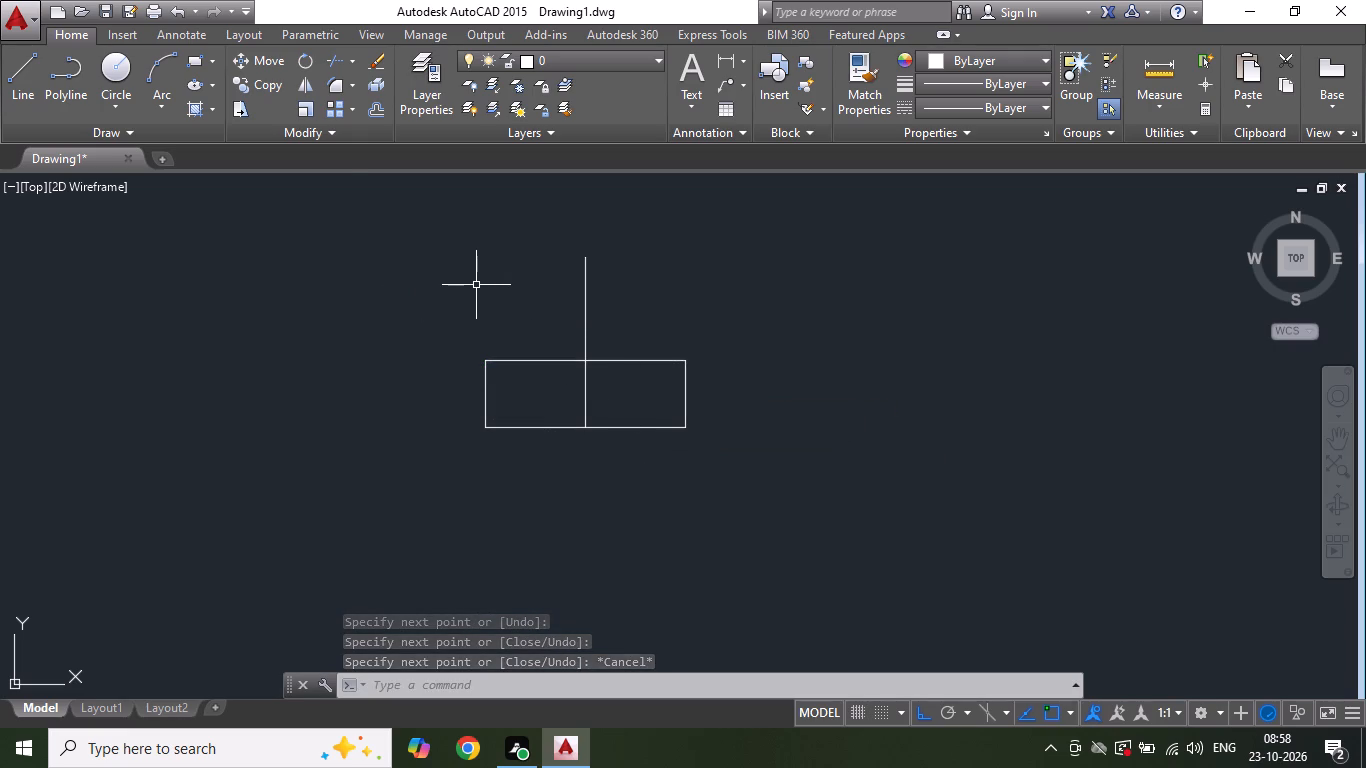
Check the distance from the vertical line's crossing with the rectangle's top edge to the top right corner.
click(1139, 67)
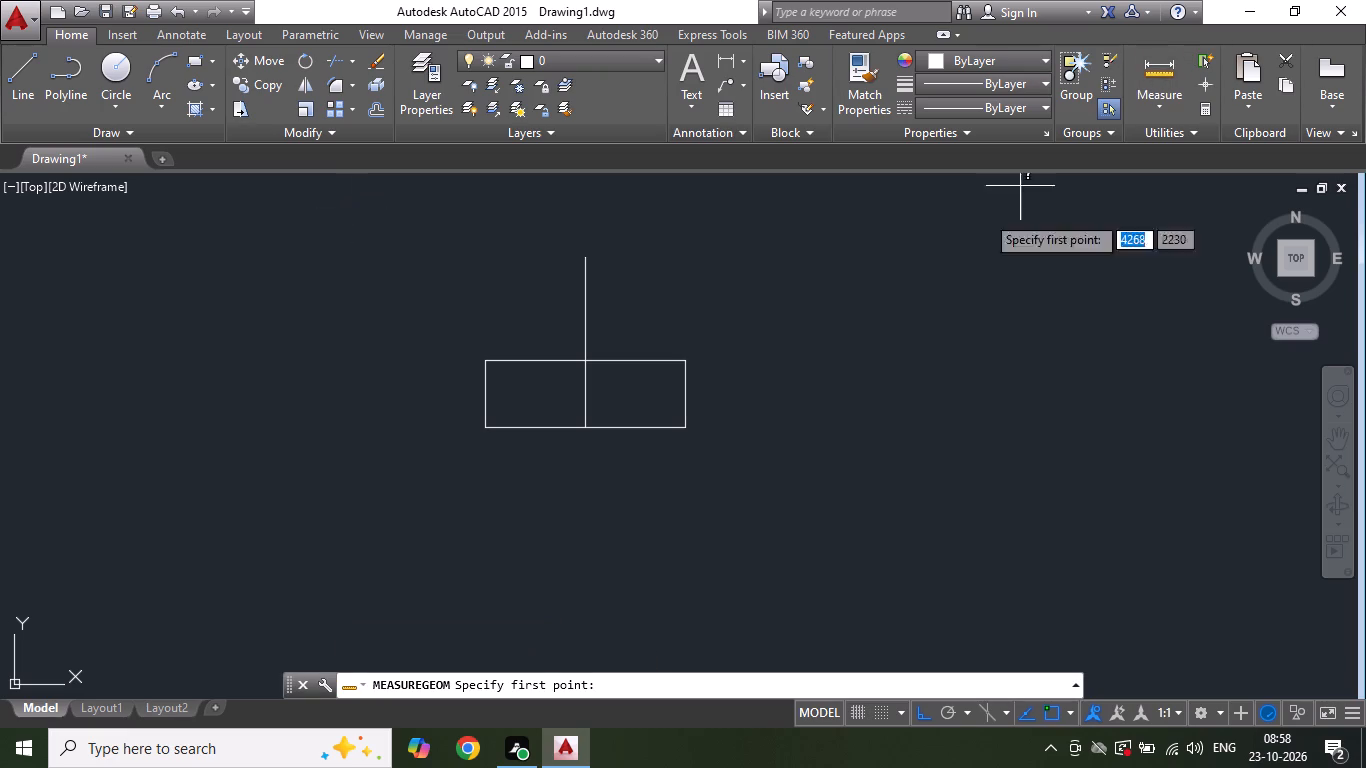
click(593, 363)
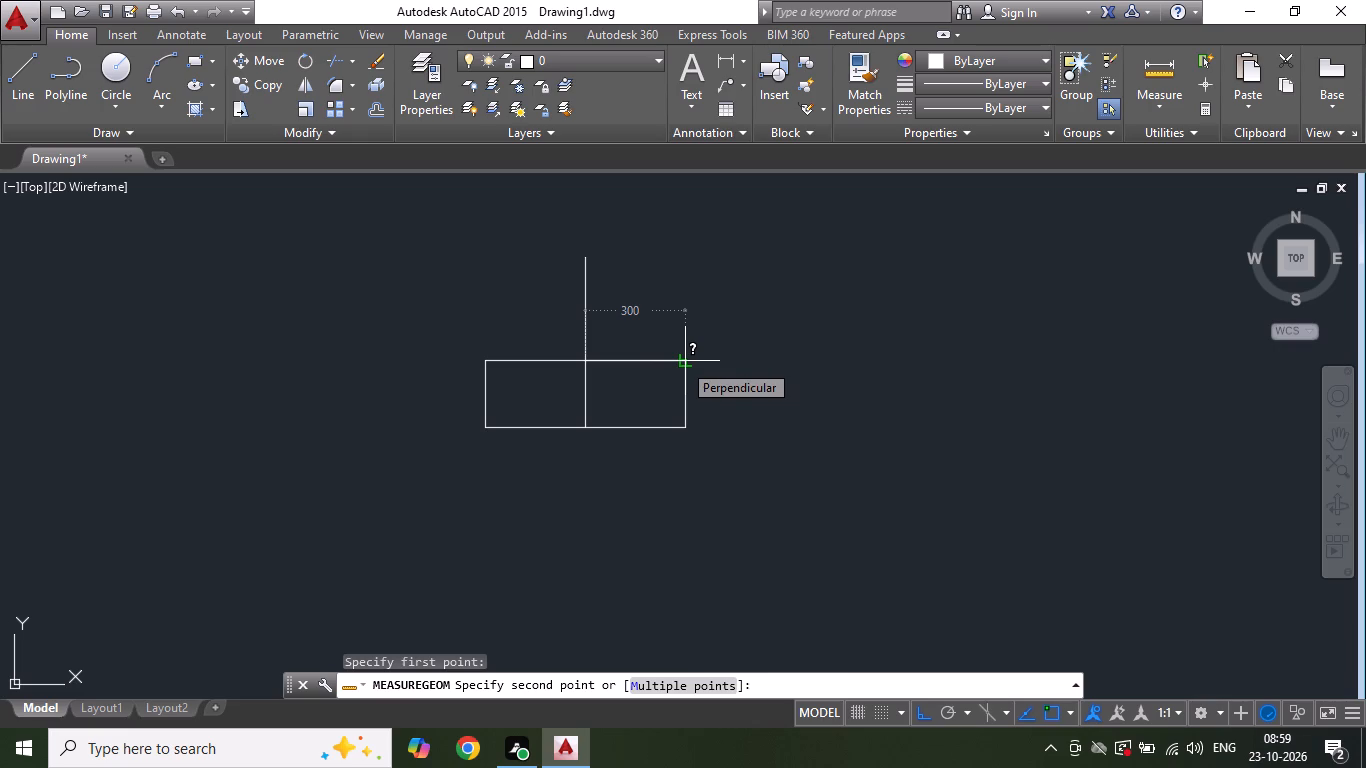
key(Escape)
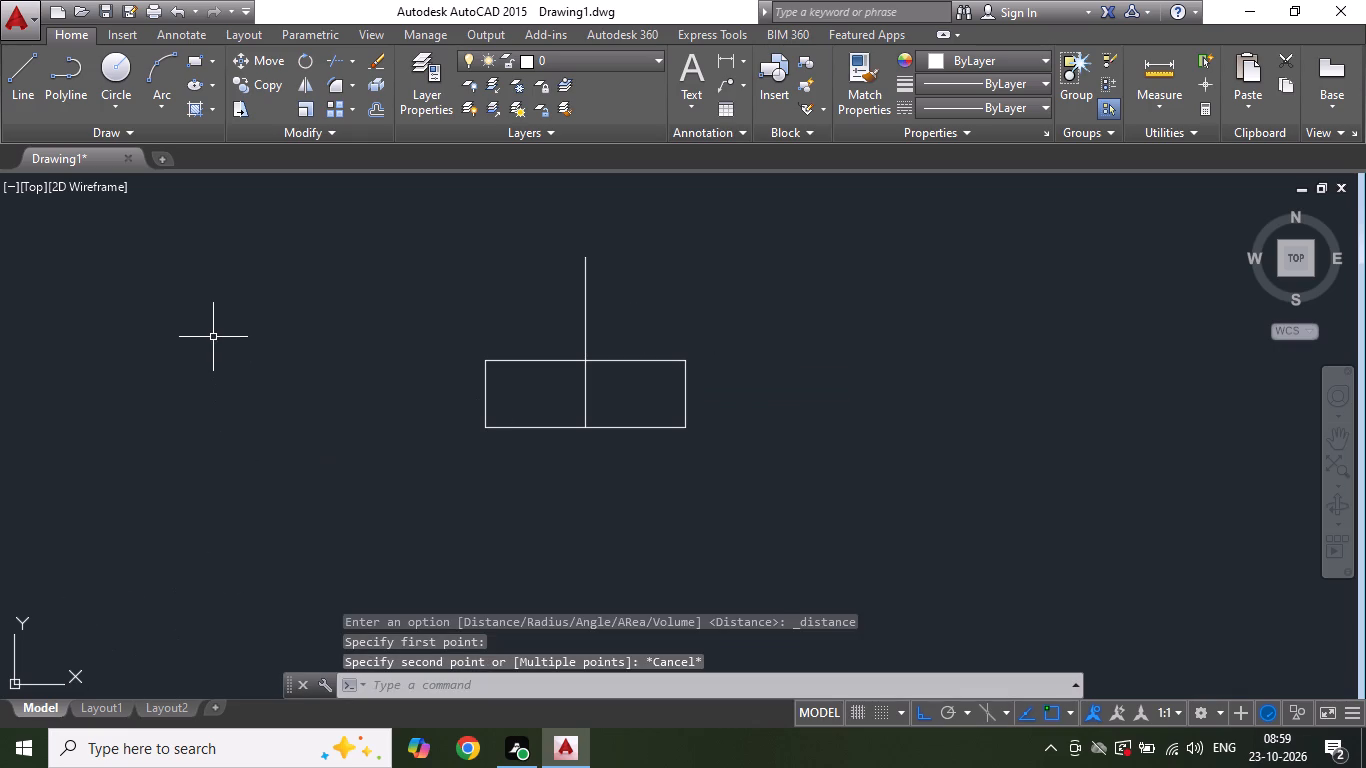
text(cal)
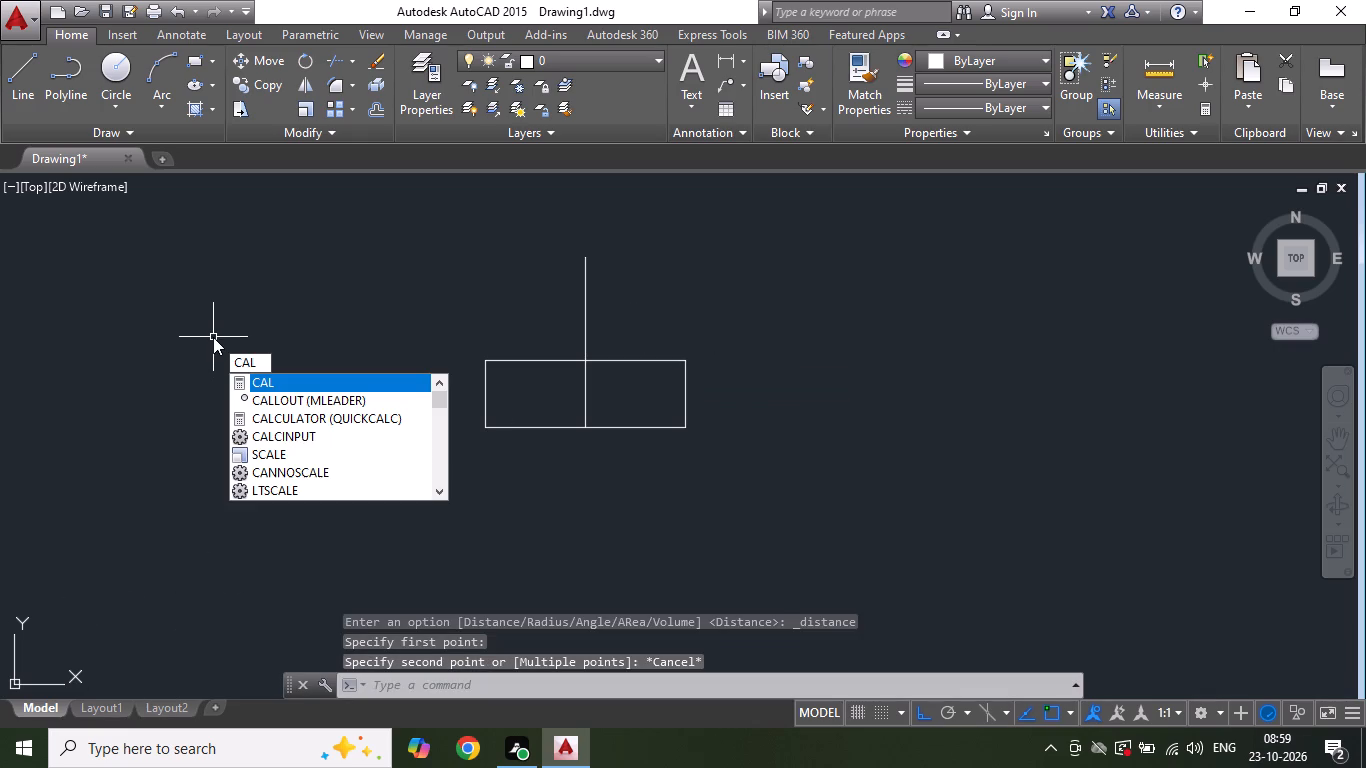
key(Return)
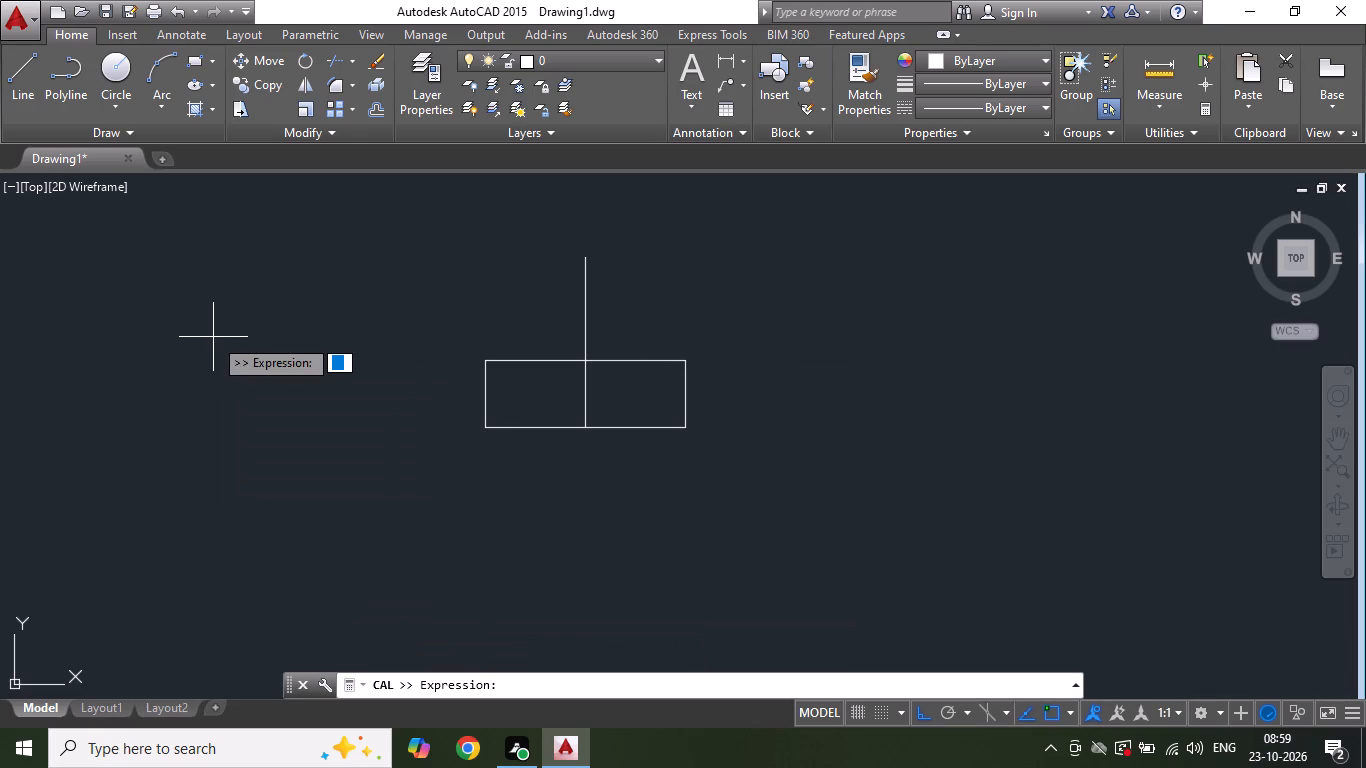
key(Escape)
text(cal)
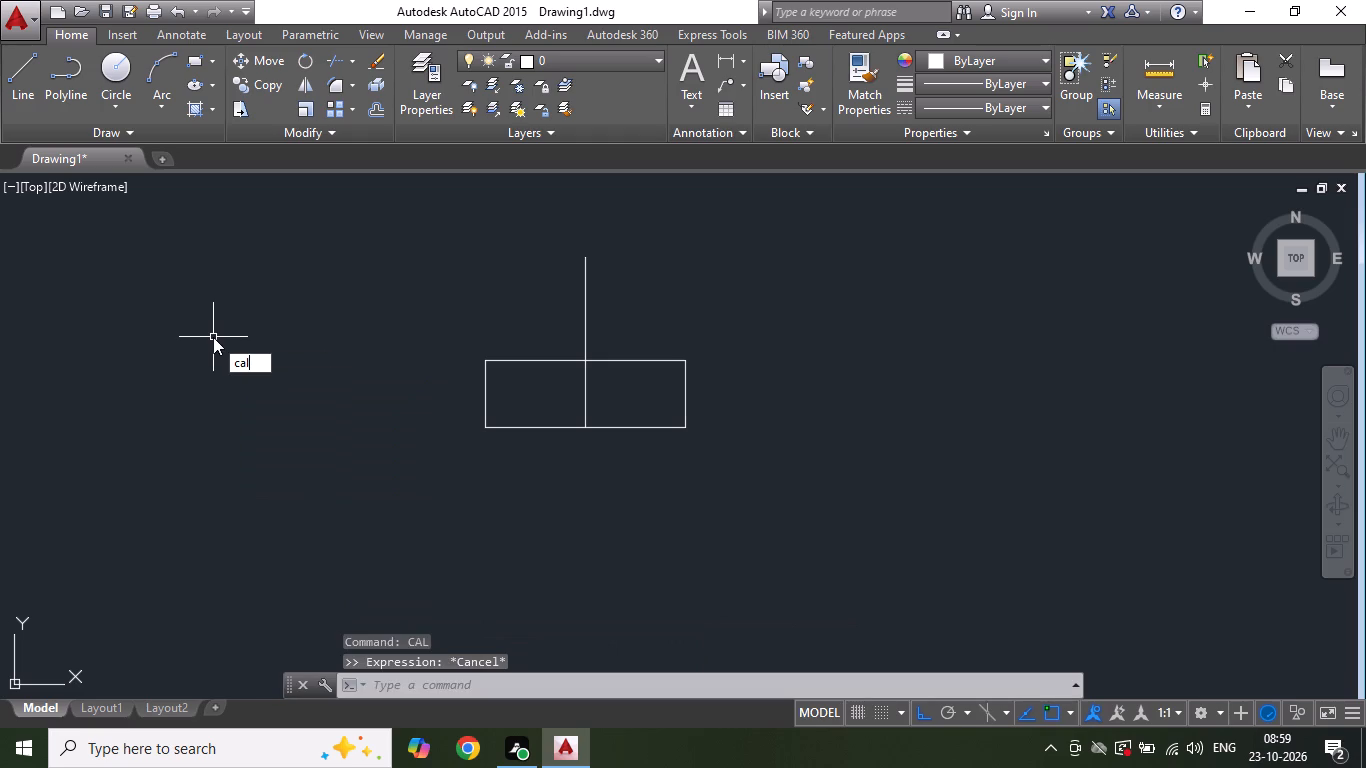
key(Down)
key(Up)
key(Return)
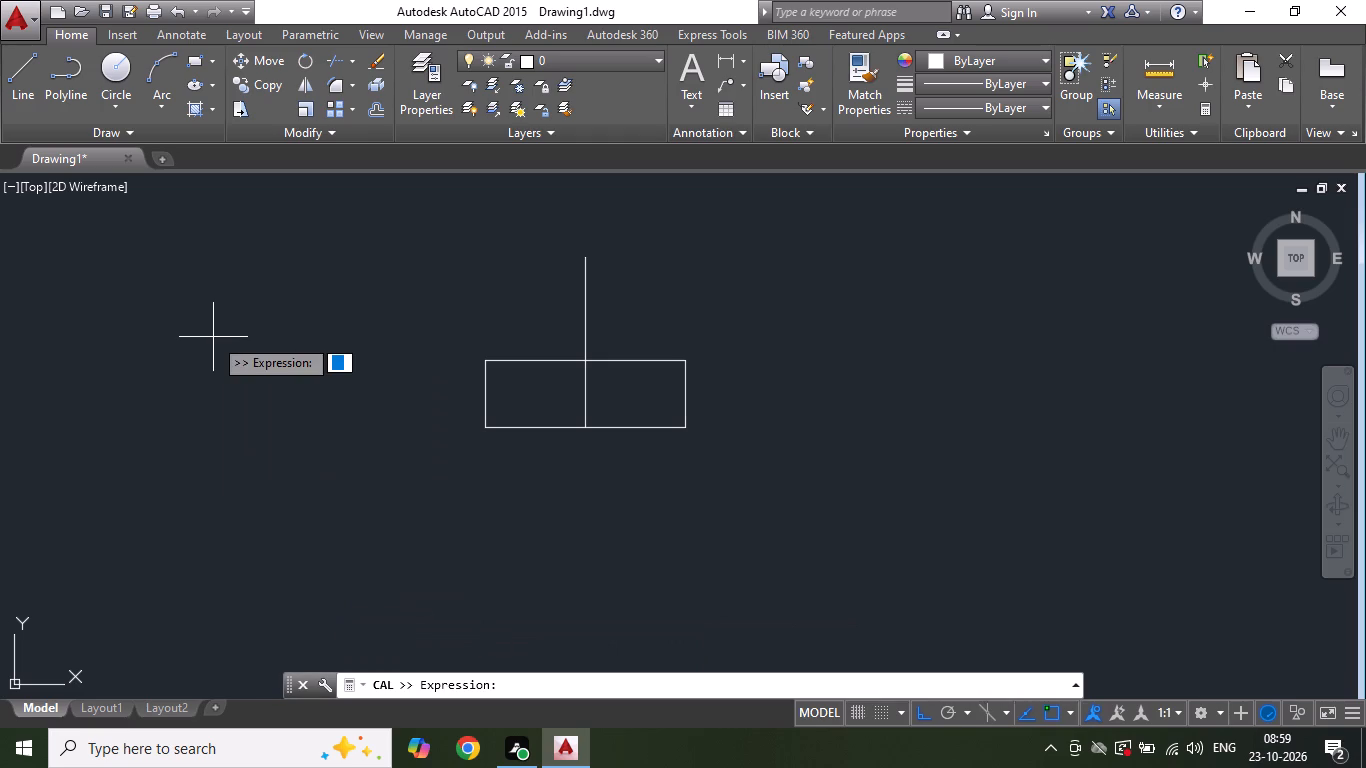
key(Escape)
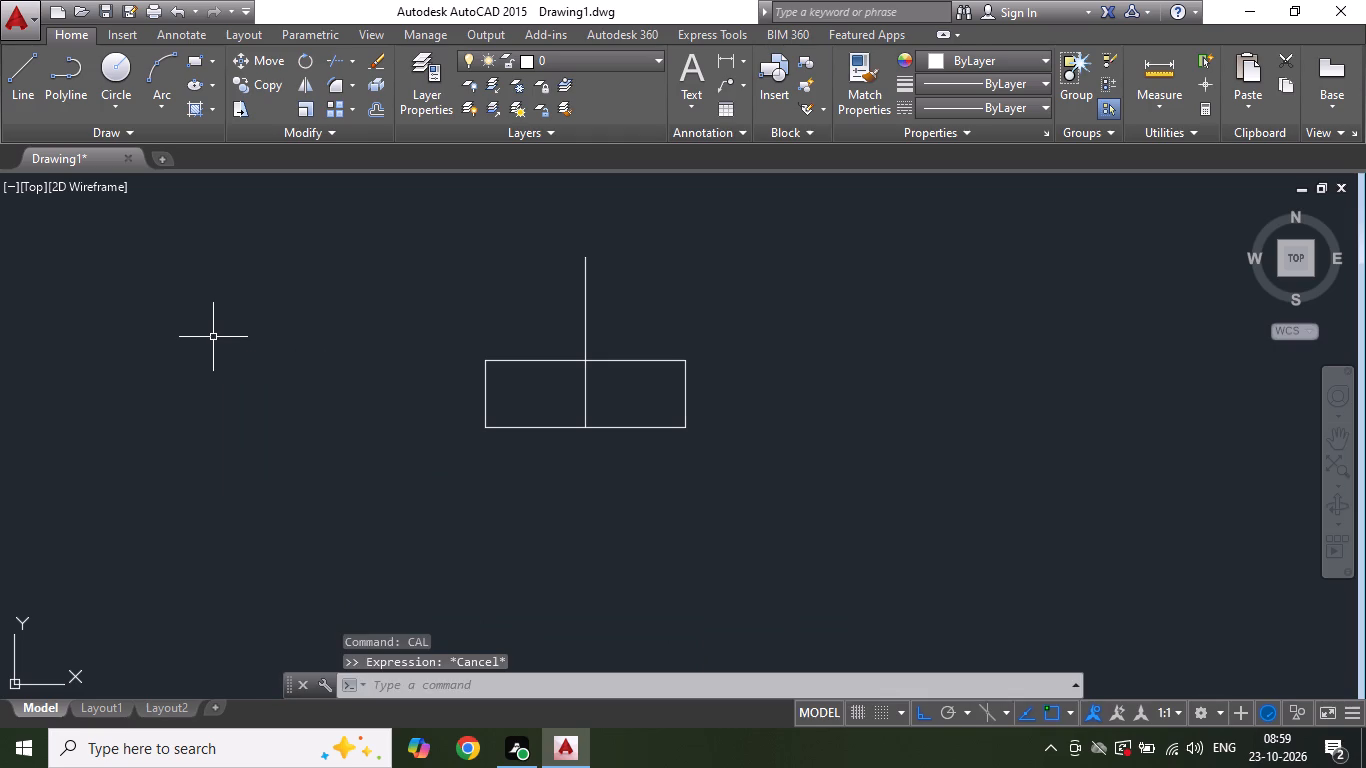
Open the quick calculator and enter 600.
text(calc)
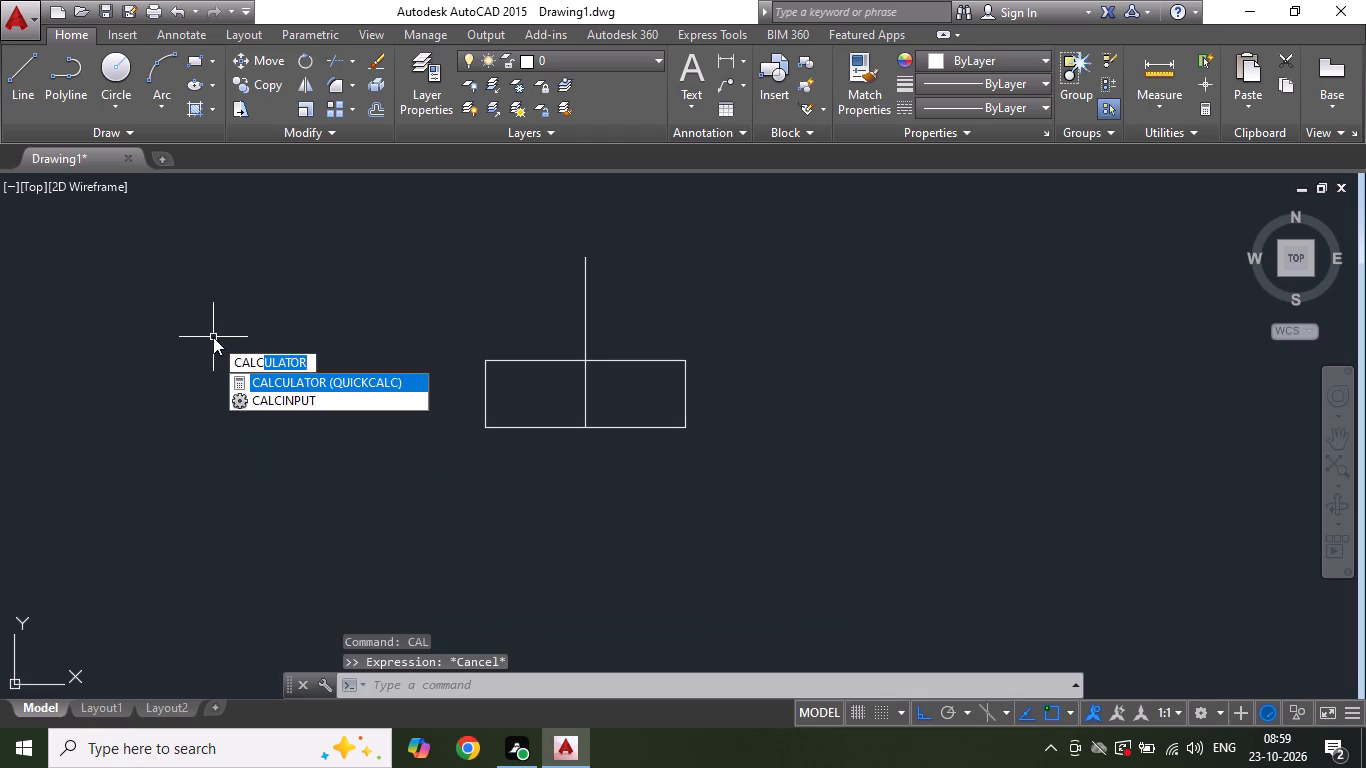
key(Return)
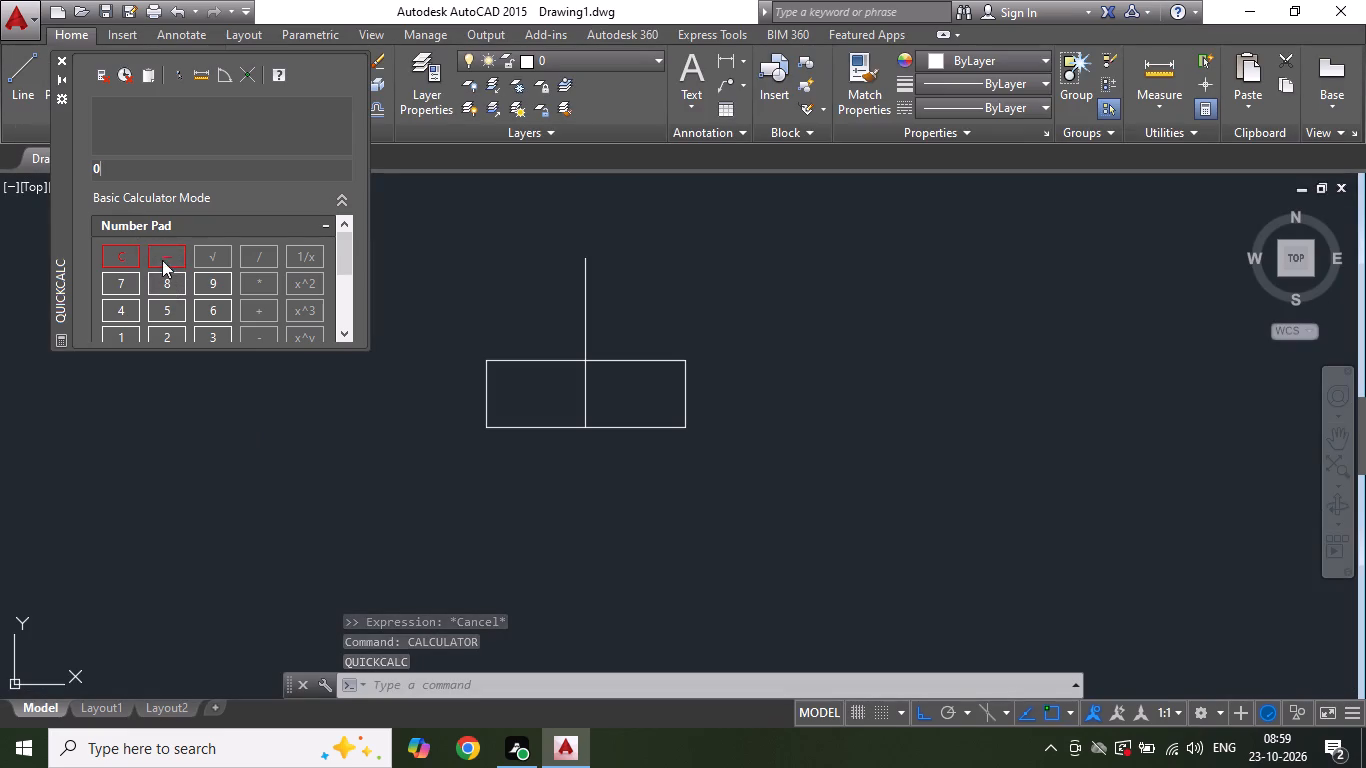
scroll(164, 268, down, 1)
scroll(149, 277, up, 1)
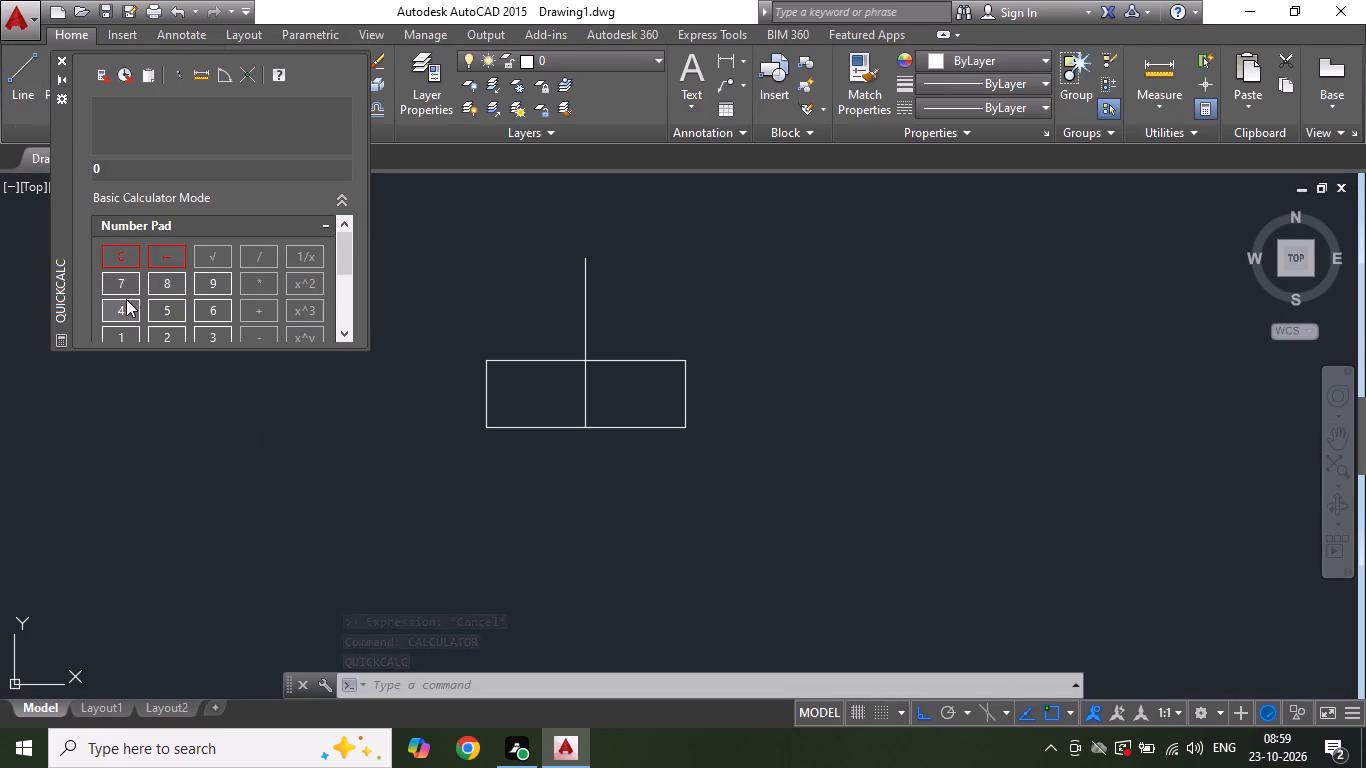
click(207, 302)
scroll(177, 268, down, 1)
scroll(176, 288, up, 1)
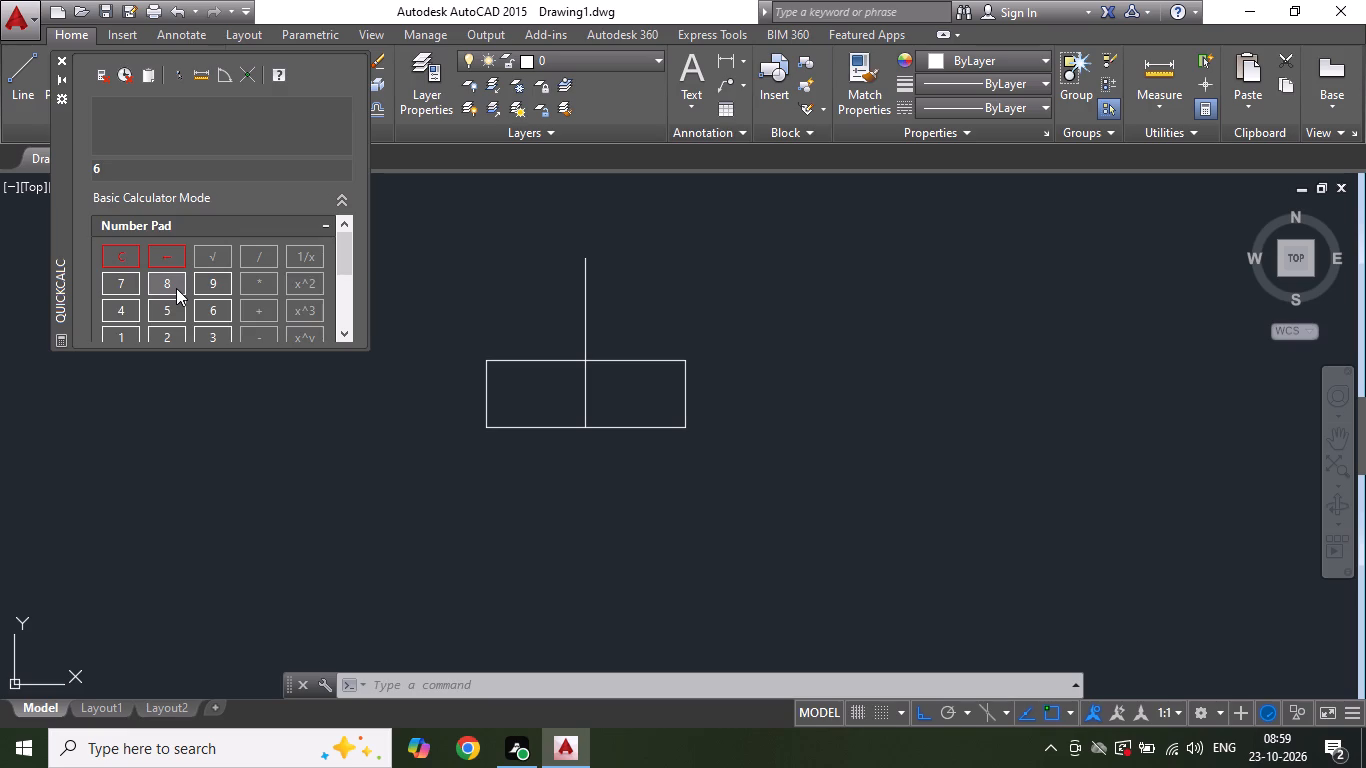
scroll(176, 288, down, 1)
double_click(132, 250)
scroll(187, 283, up, 1)
Enlarge the calculator to show its whole number pad and expand its scientific functions.
drag(206, 350, 206, 352)
drag(206, 352, 199, 490)
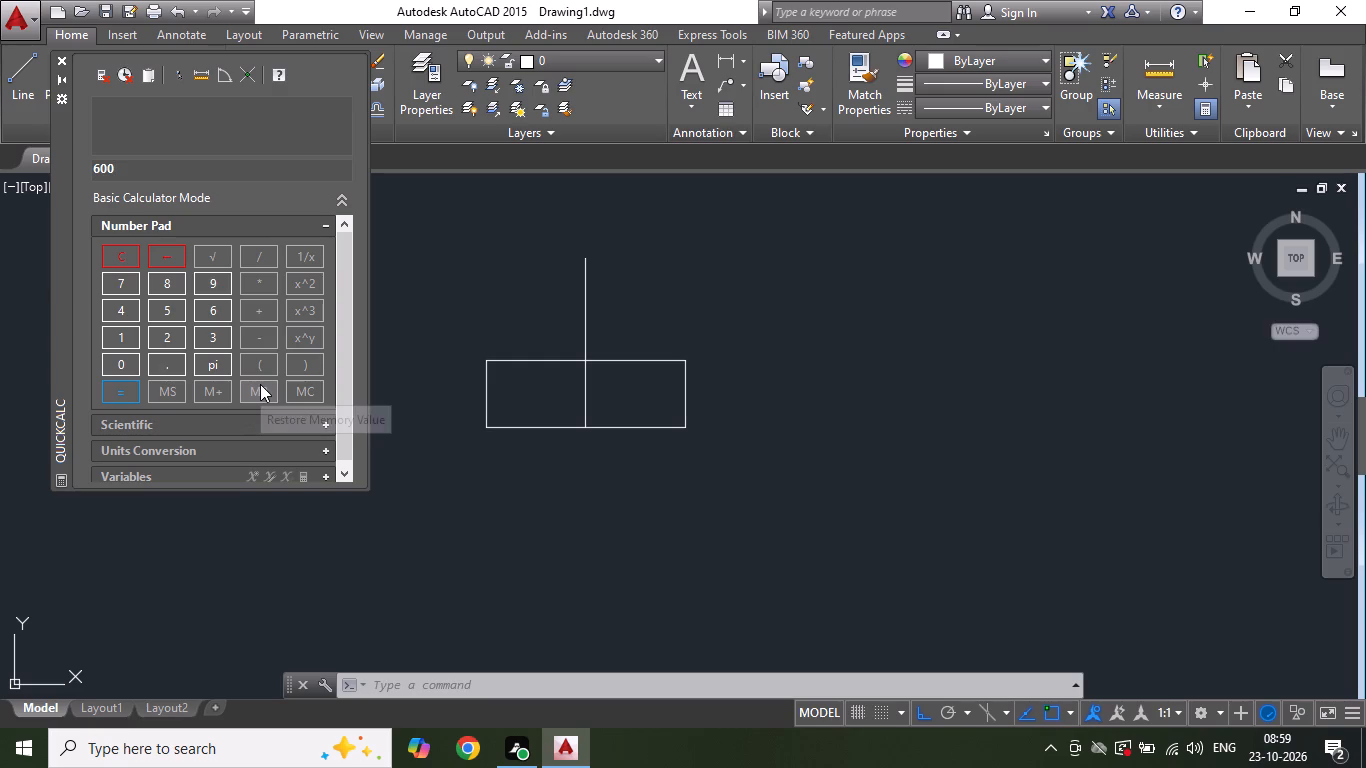
scroll(255, 294, down, 1)
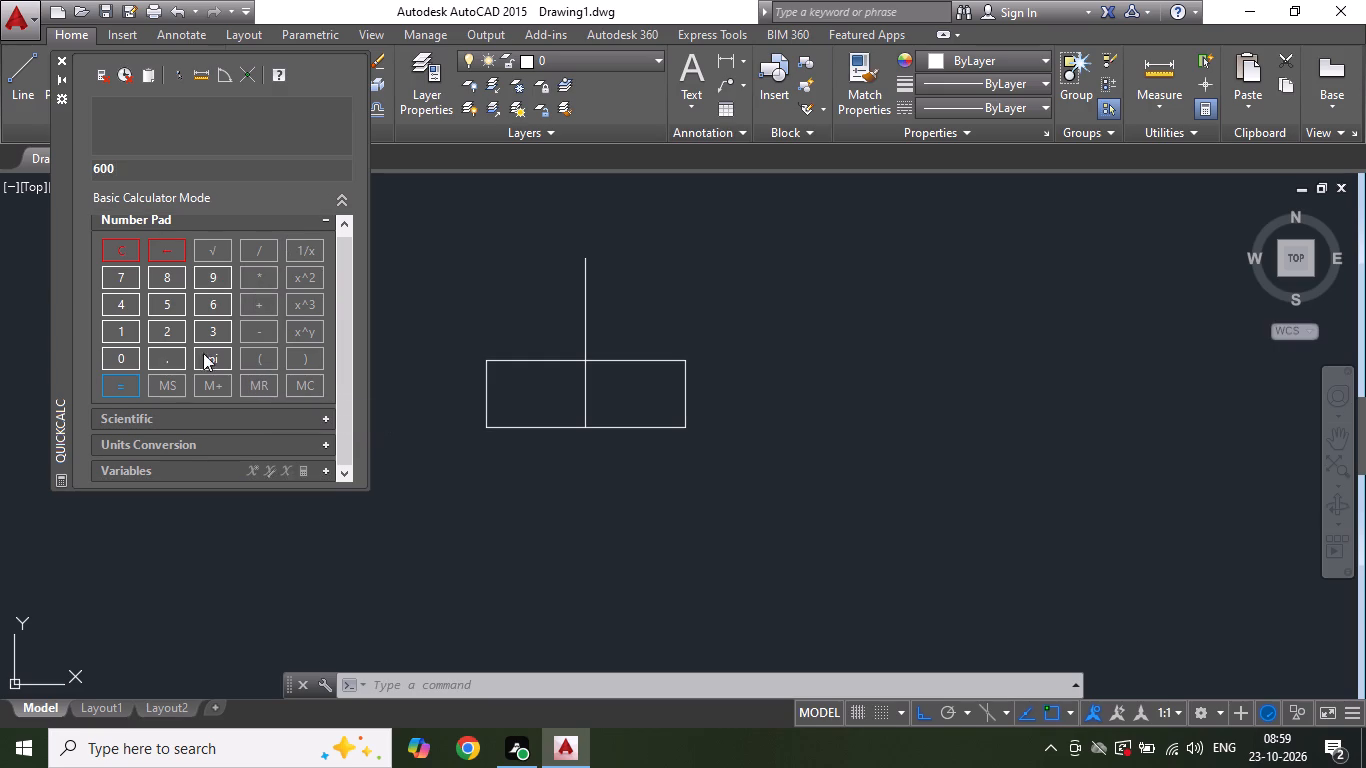
click(161, 416)
click(230, 423)
click(323, 416)
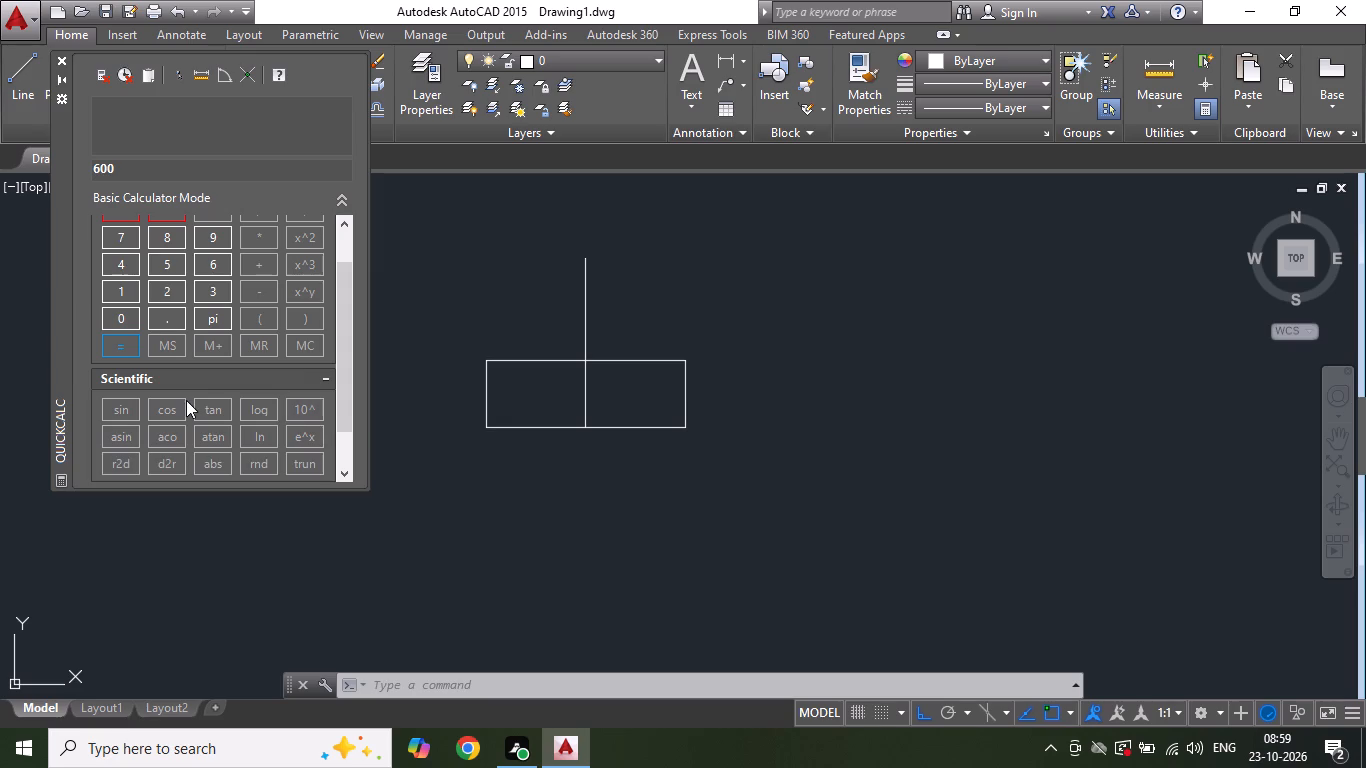
scroll(239, 302, up, 3)
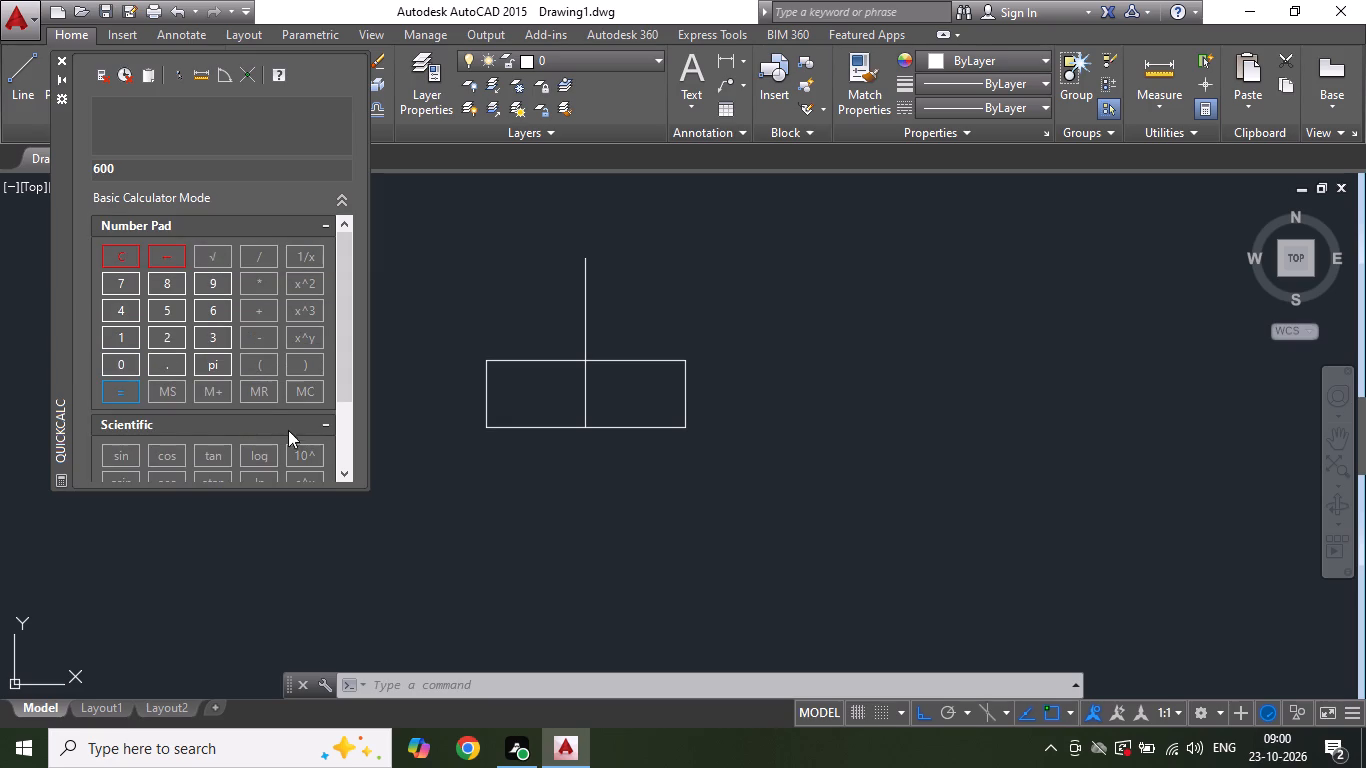
Divide the entered 600 by 400 in the calculator.
click(261, 261)
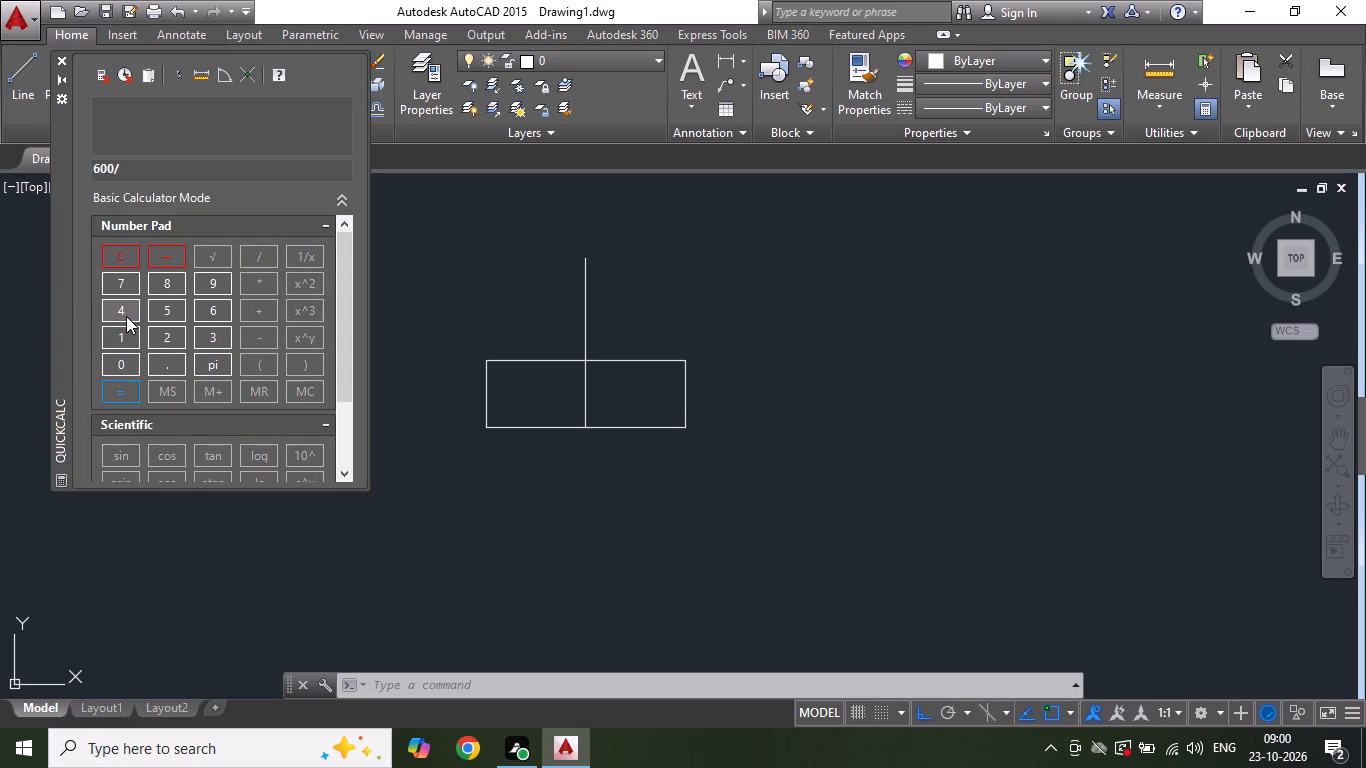
click(126, 316)
double_click(113, 365)
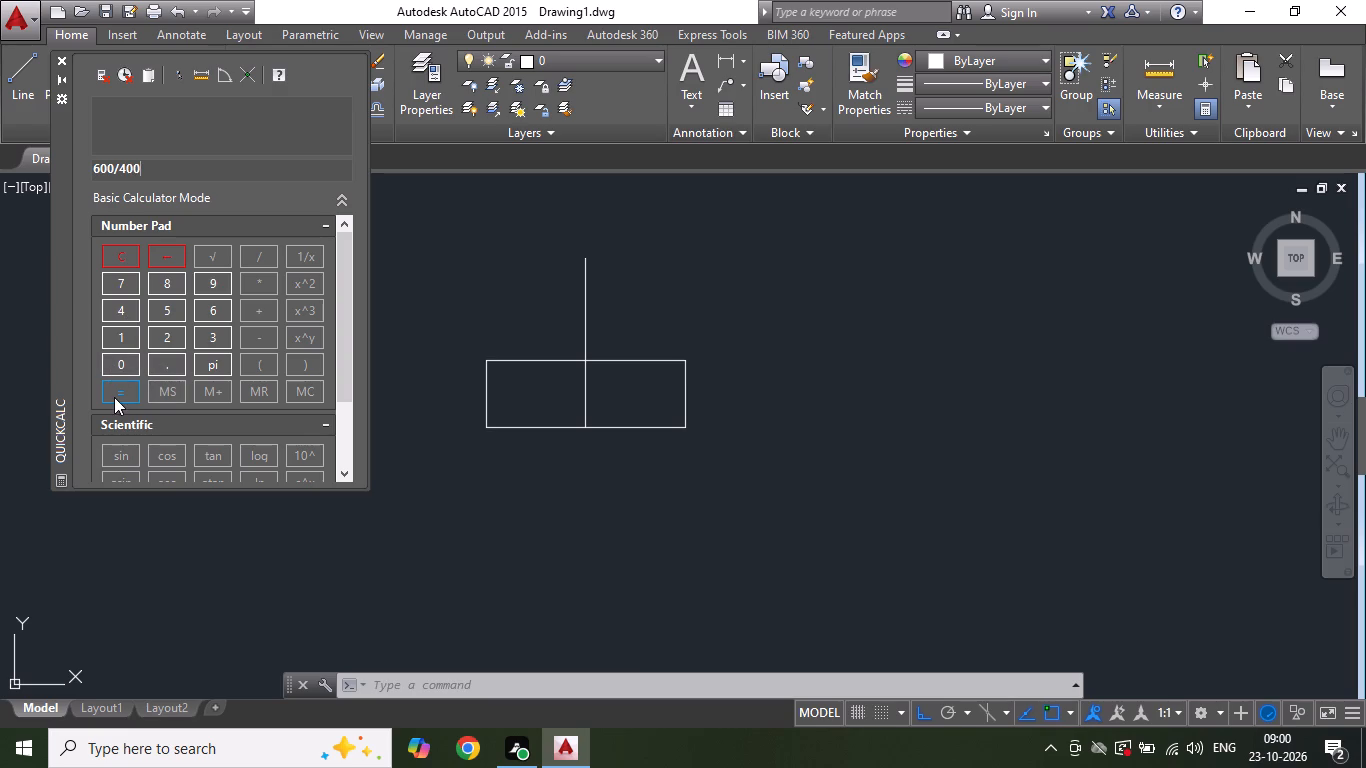
click(114, 393)
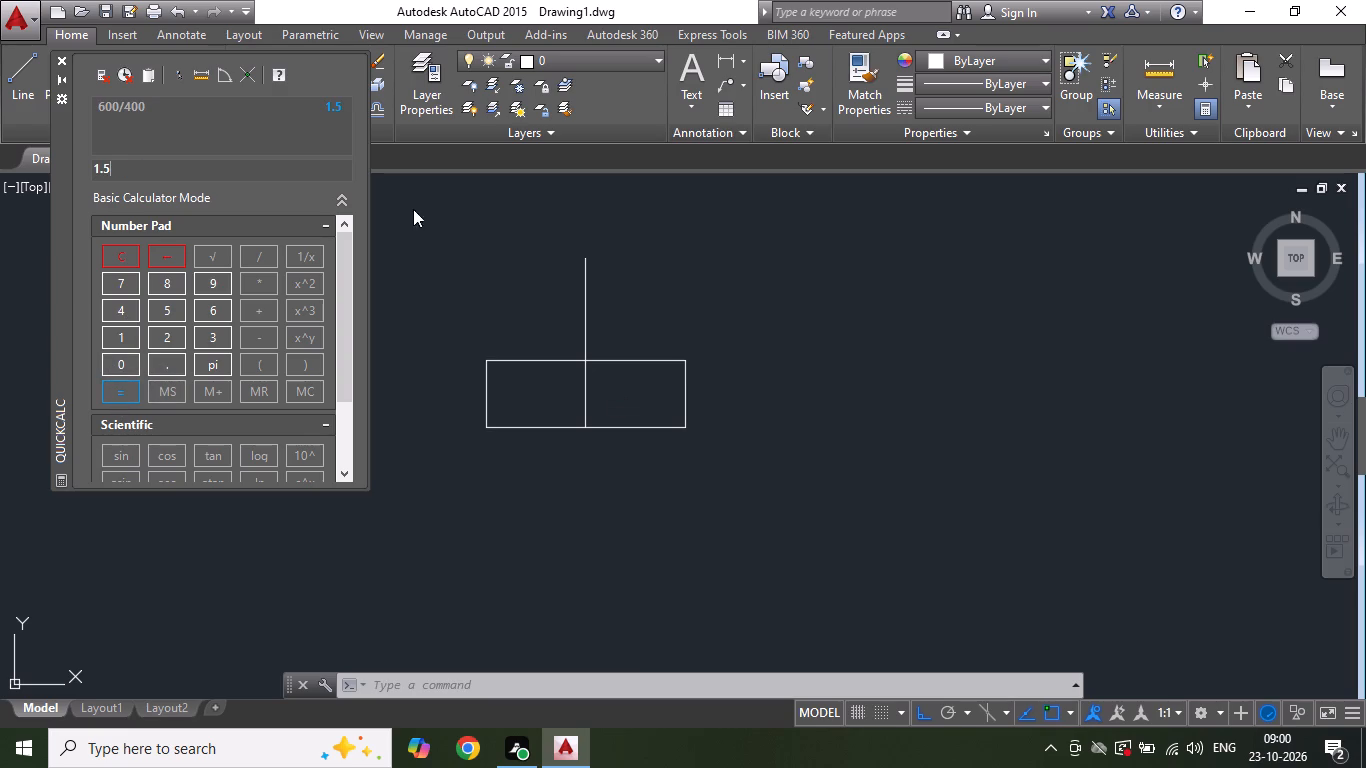
Move the calculator clear of the drawing tools and the rectangle.
click(617, 259)
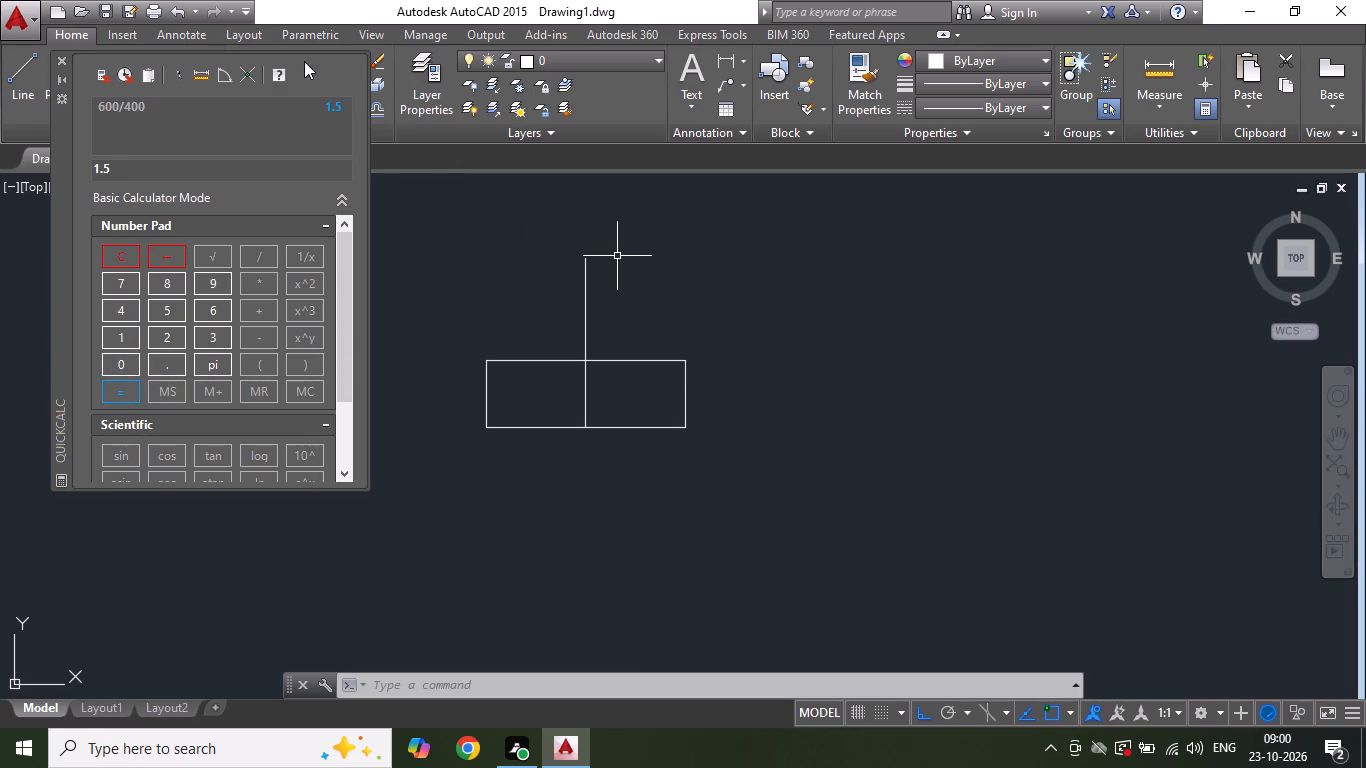
drag(306, 66, 329, 107)
drag(106, 57, 136, 166)
drag(361, 470, 436, 509)
drag(64, 372, 149, 419)
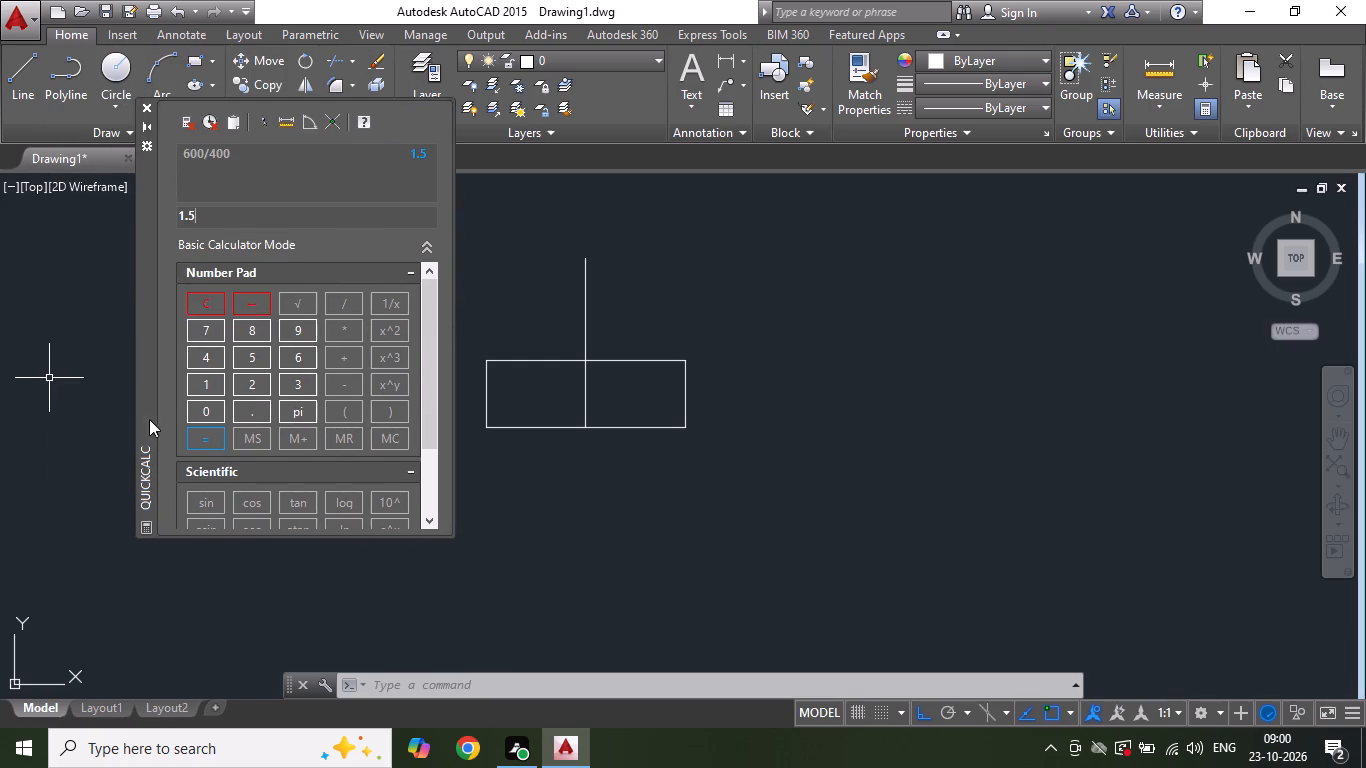
drag(149, 419, 989, 598)
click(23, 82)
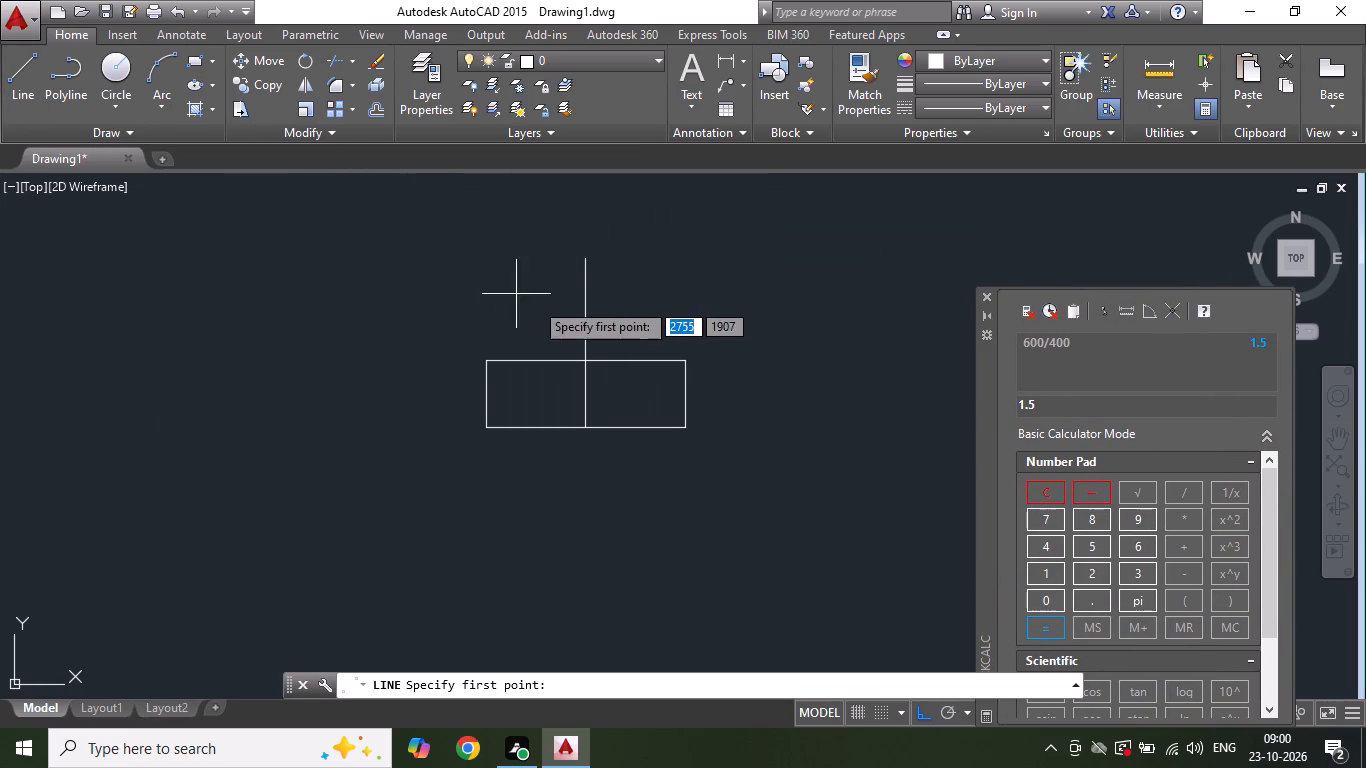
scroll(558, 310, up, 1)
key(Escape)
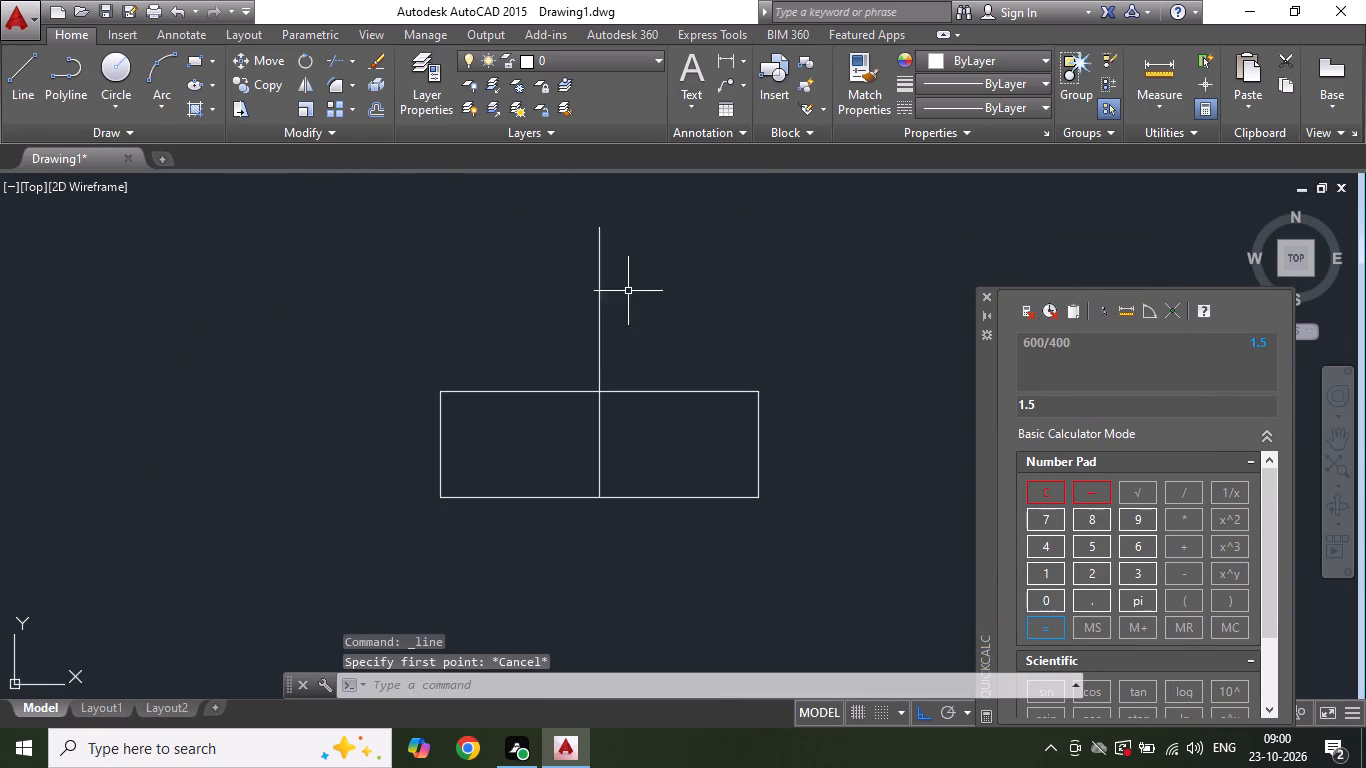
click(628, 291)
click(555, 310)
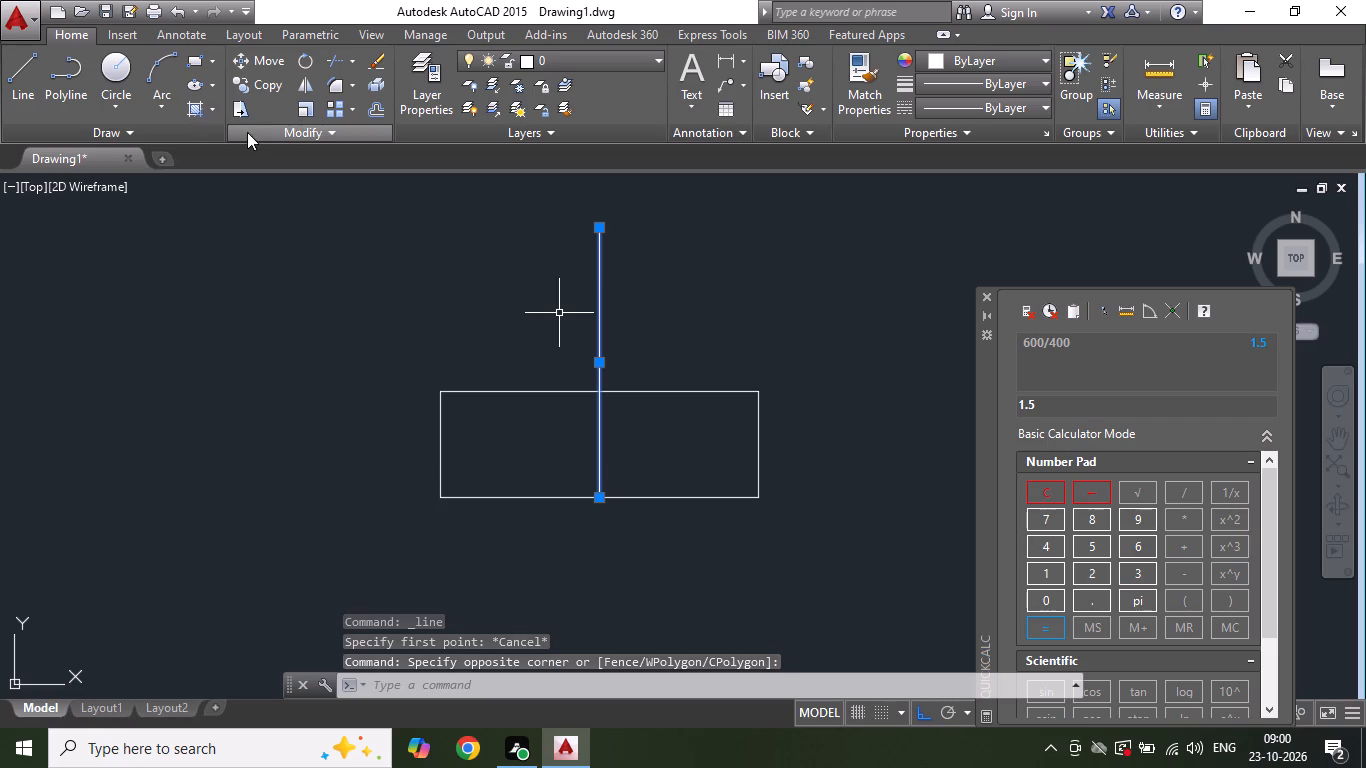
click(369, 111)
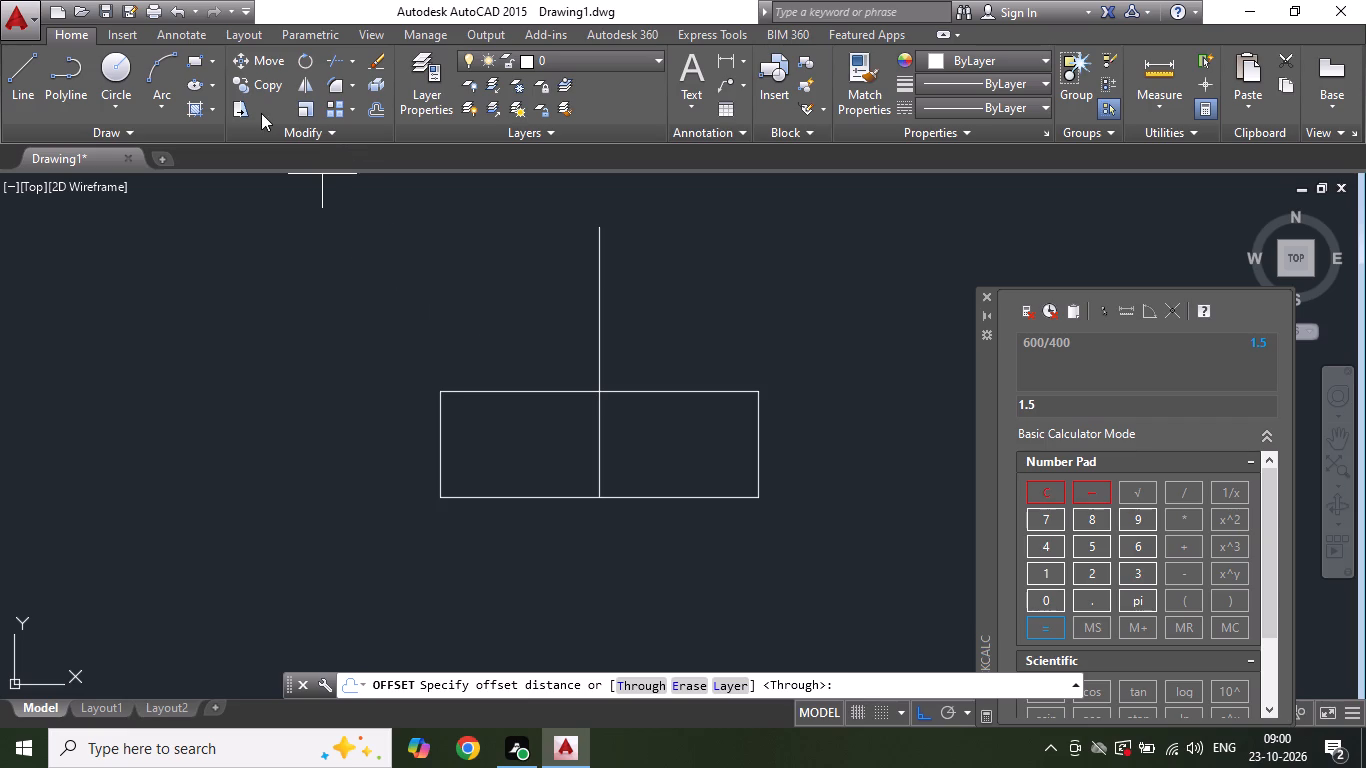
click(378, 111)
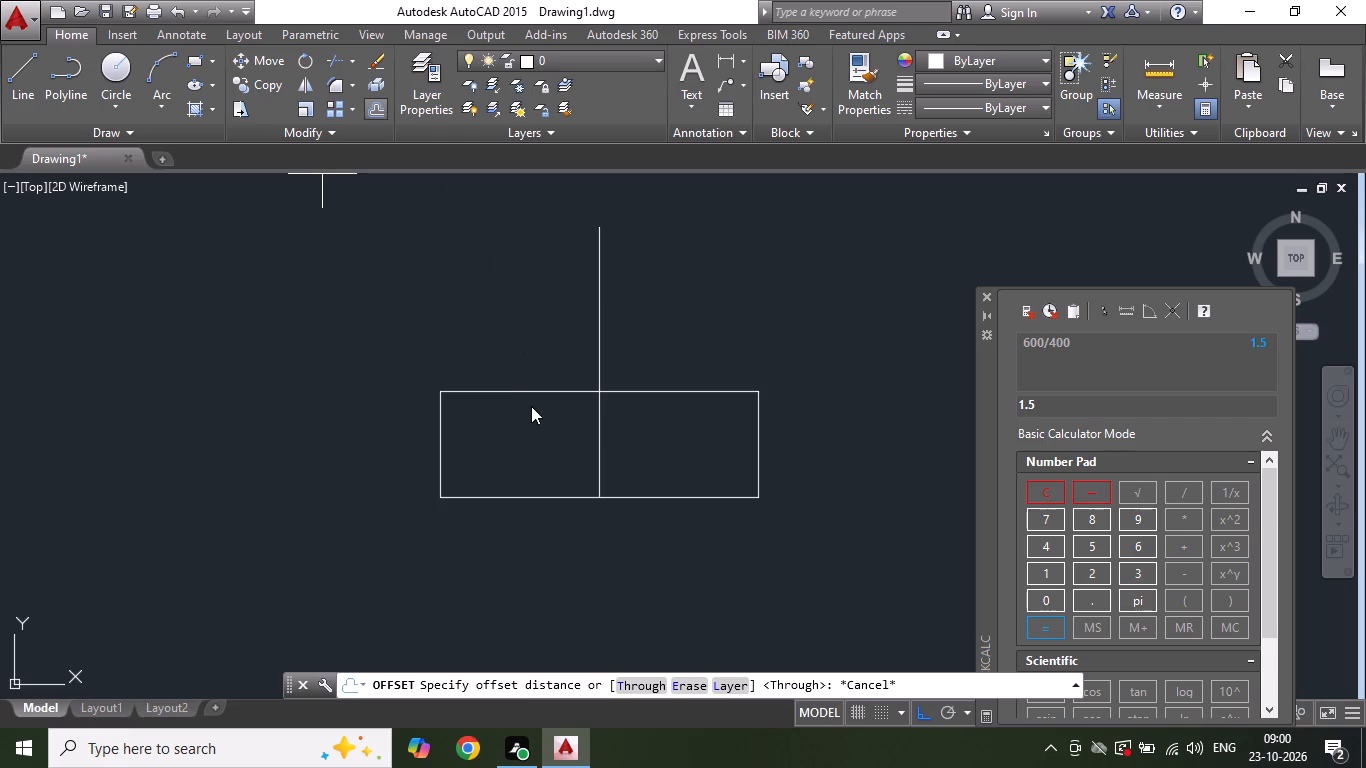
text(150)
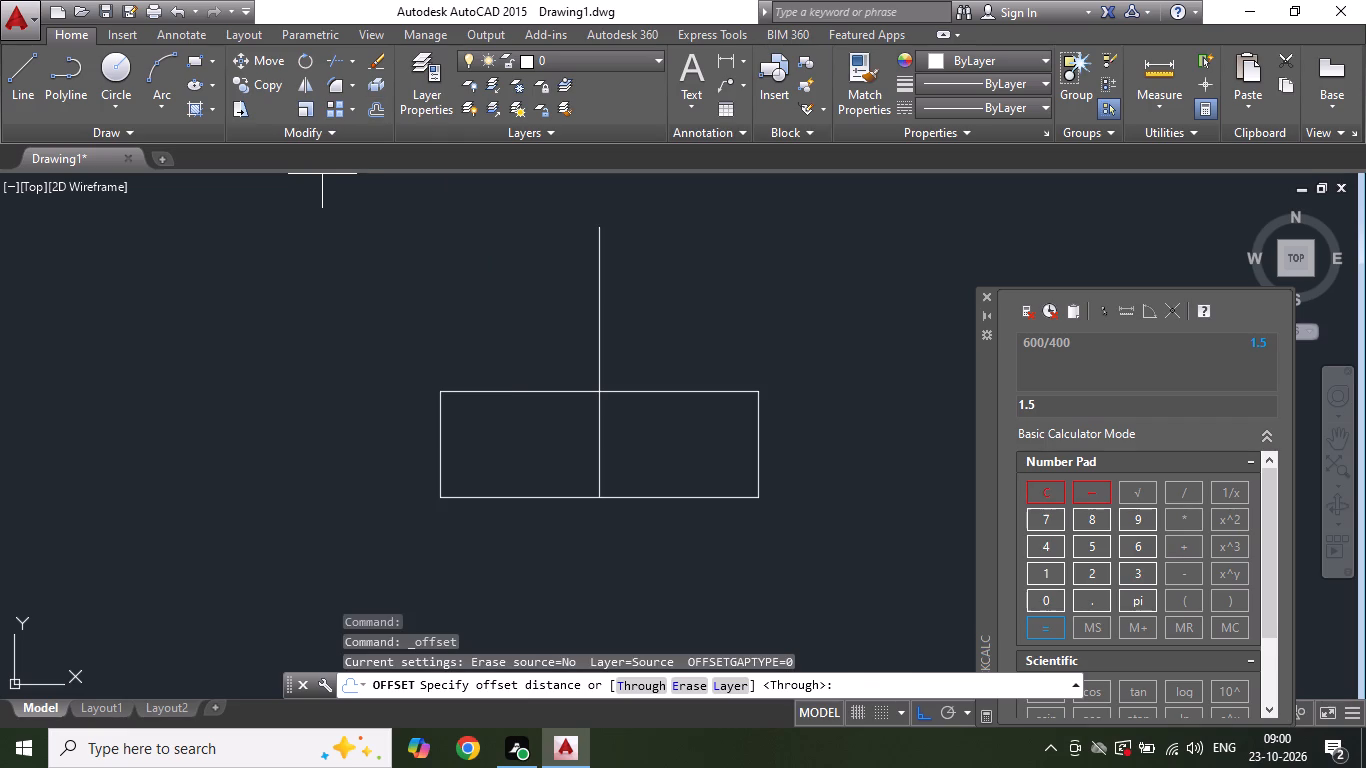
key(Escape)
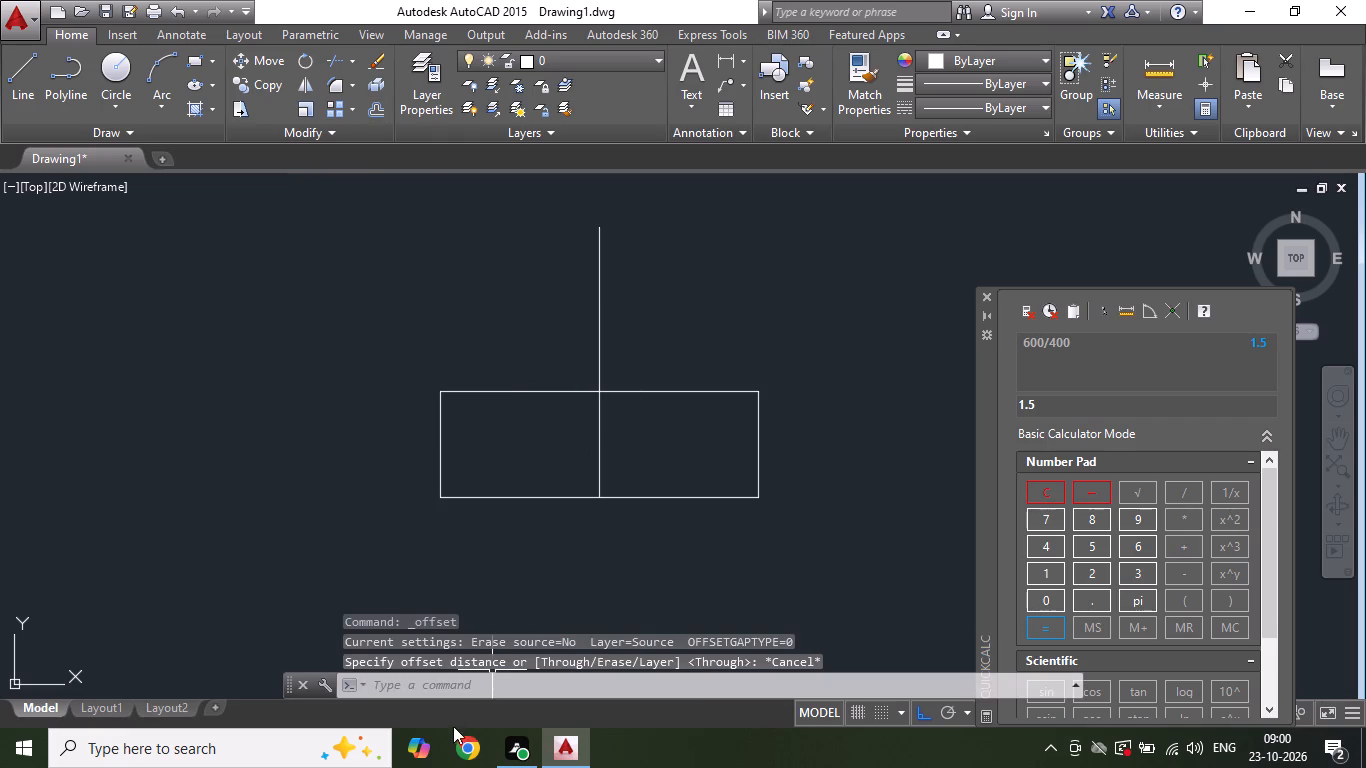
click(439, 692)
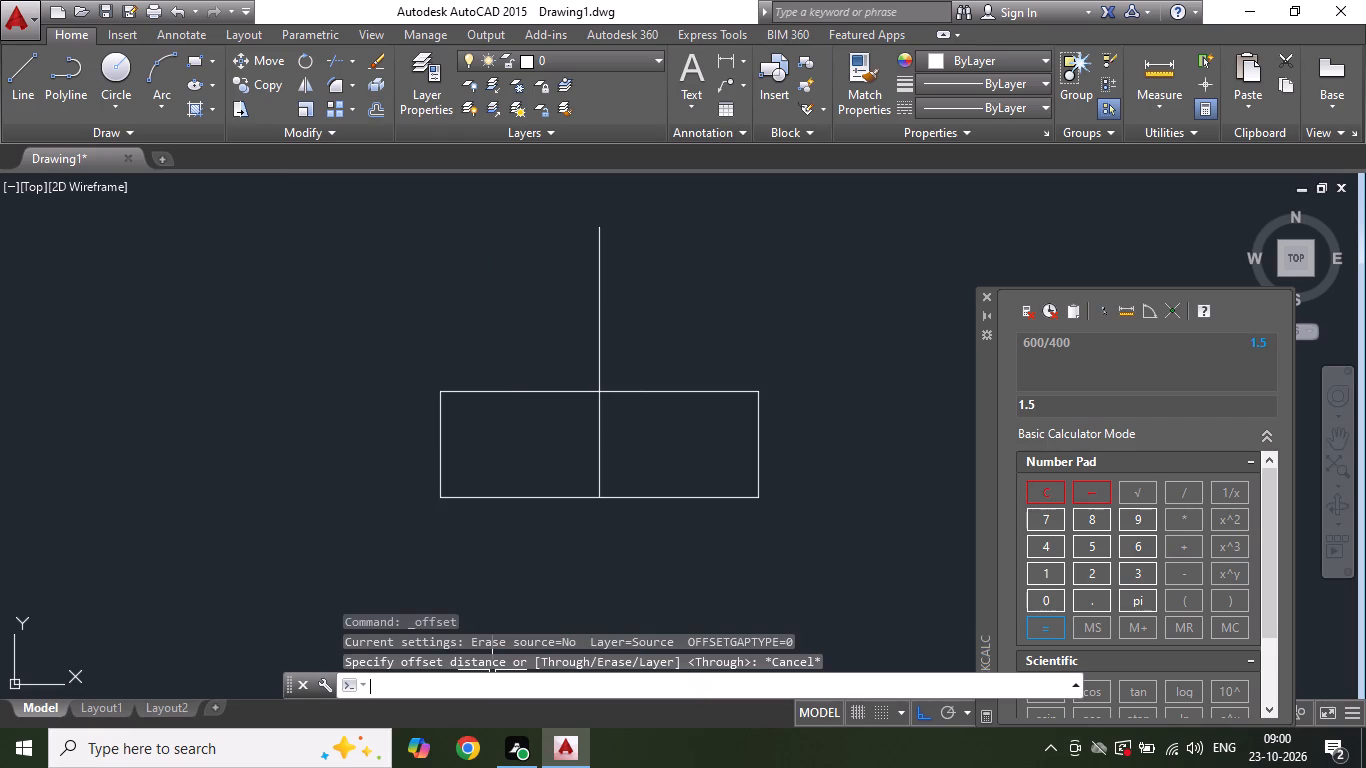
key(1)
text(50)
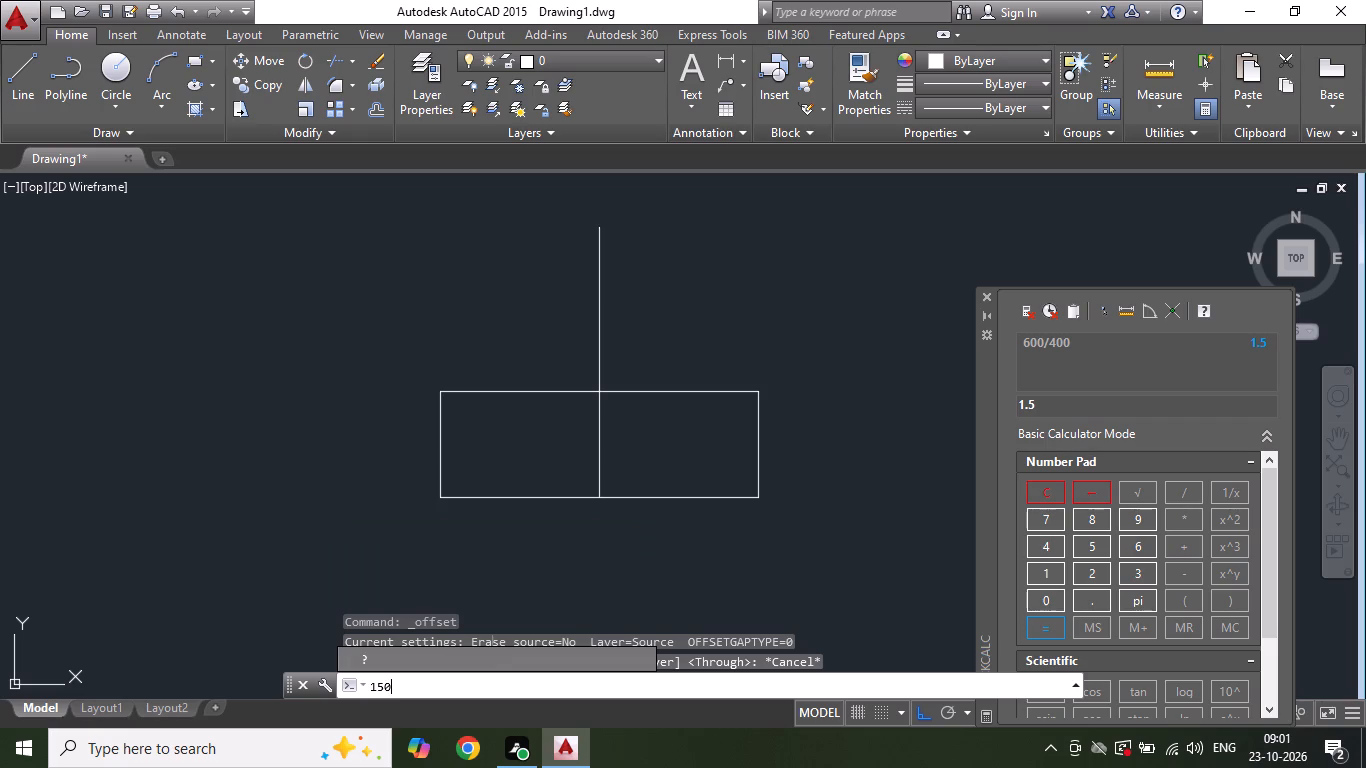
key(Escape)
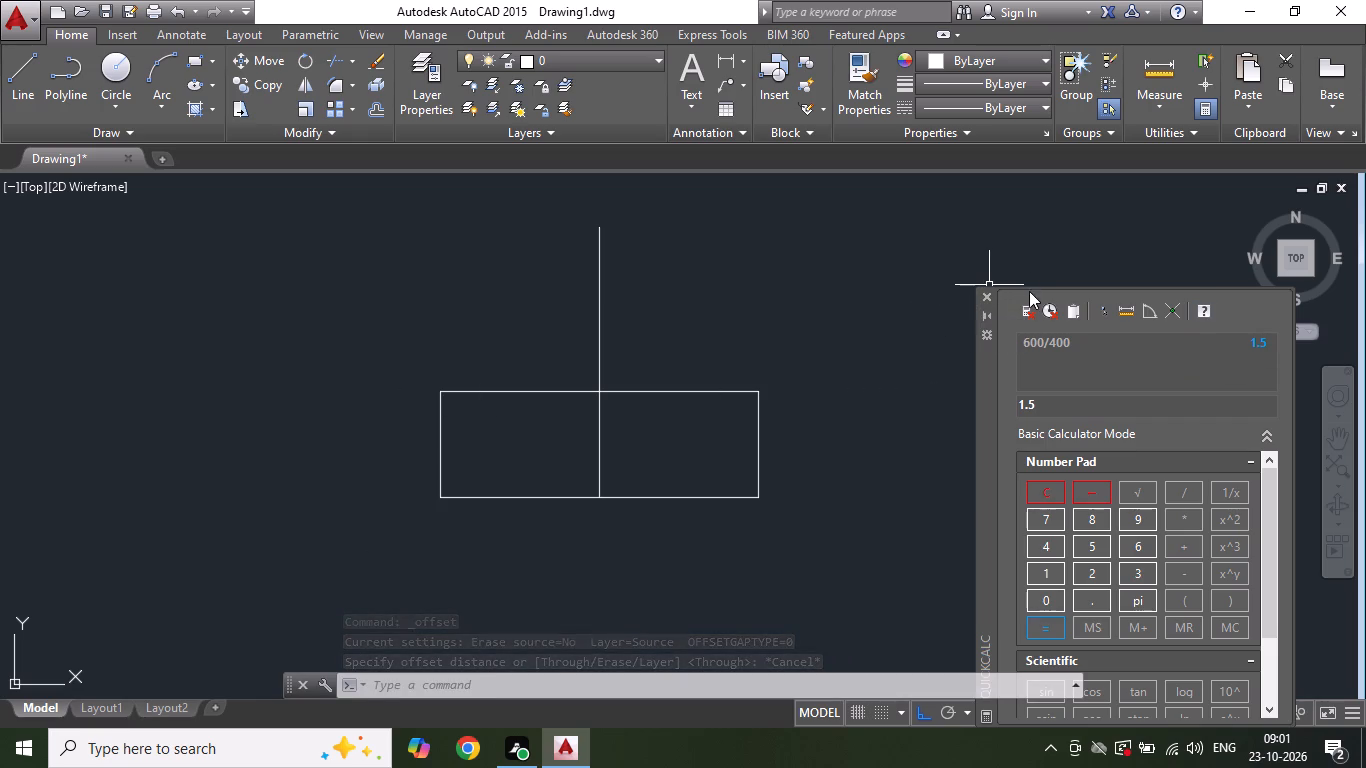
Move the calculator higher so it no longer covers the command line and status bar.
drag(1027, 292, 1008, 242)
drag(1231, 306, 1231, 305)
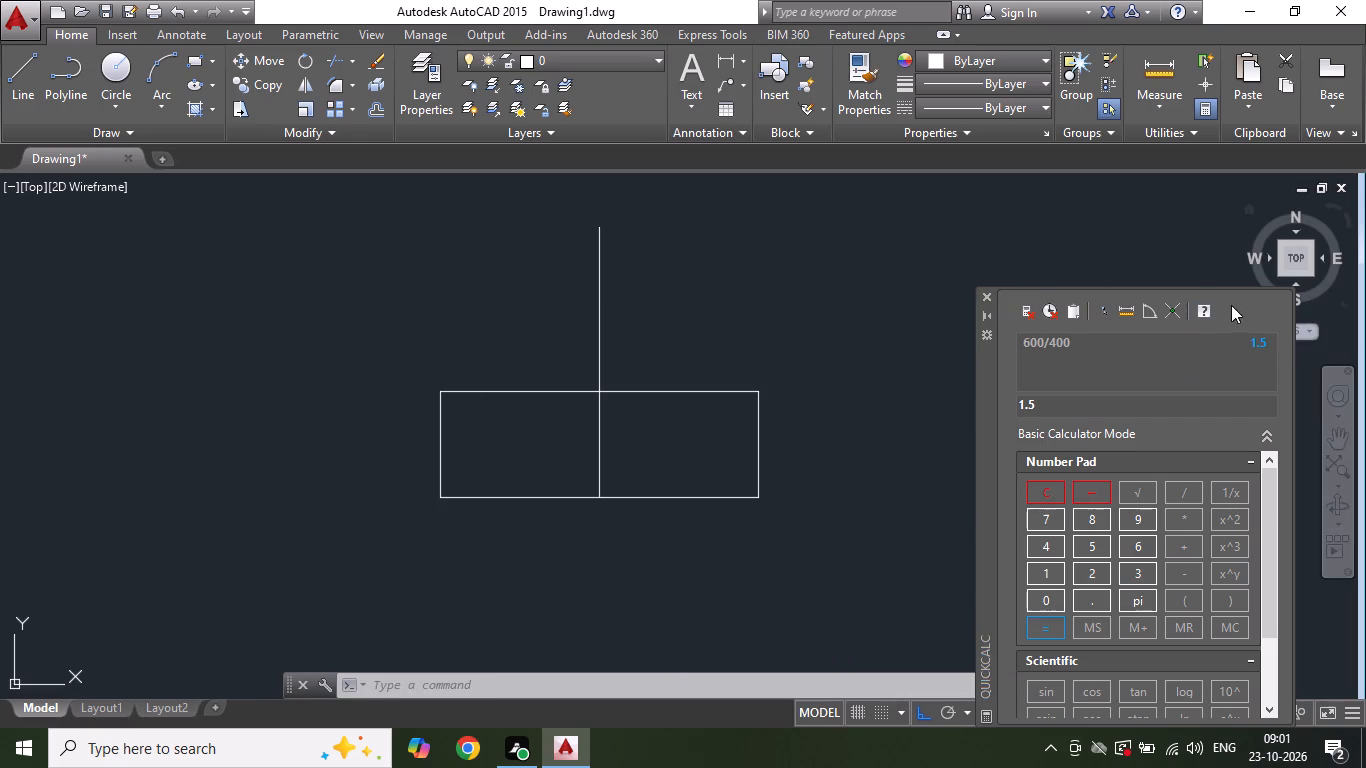
drag(1231, 305, 1214, 250)
drag(989, 480, 985, 412)
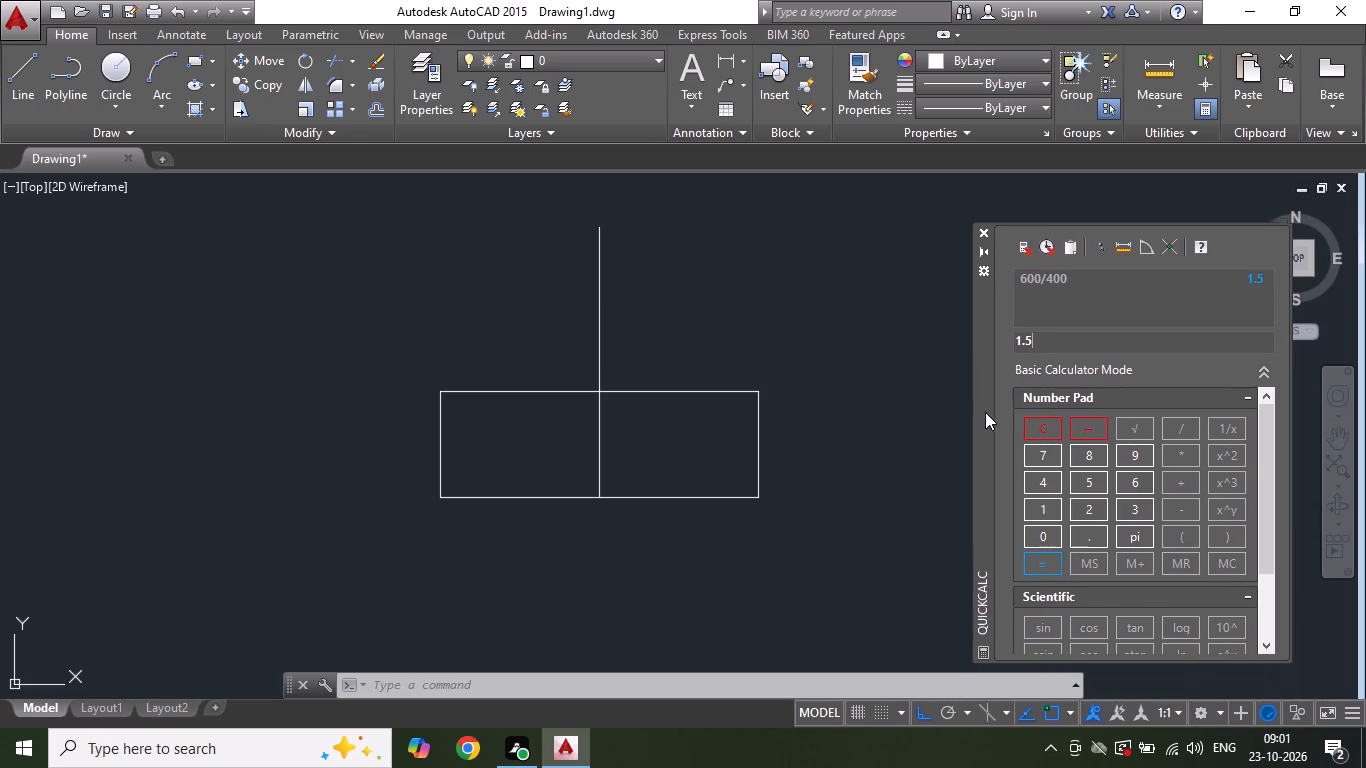
drag(985, 412, 988, 388)
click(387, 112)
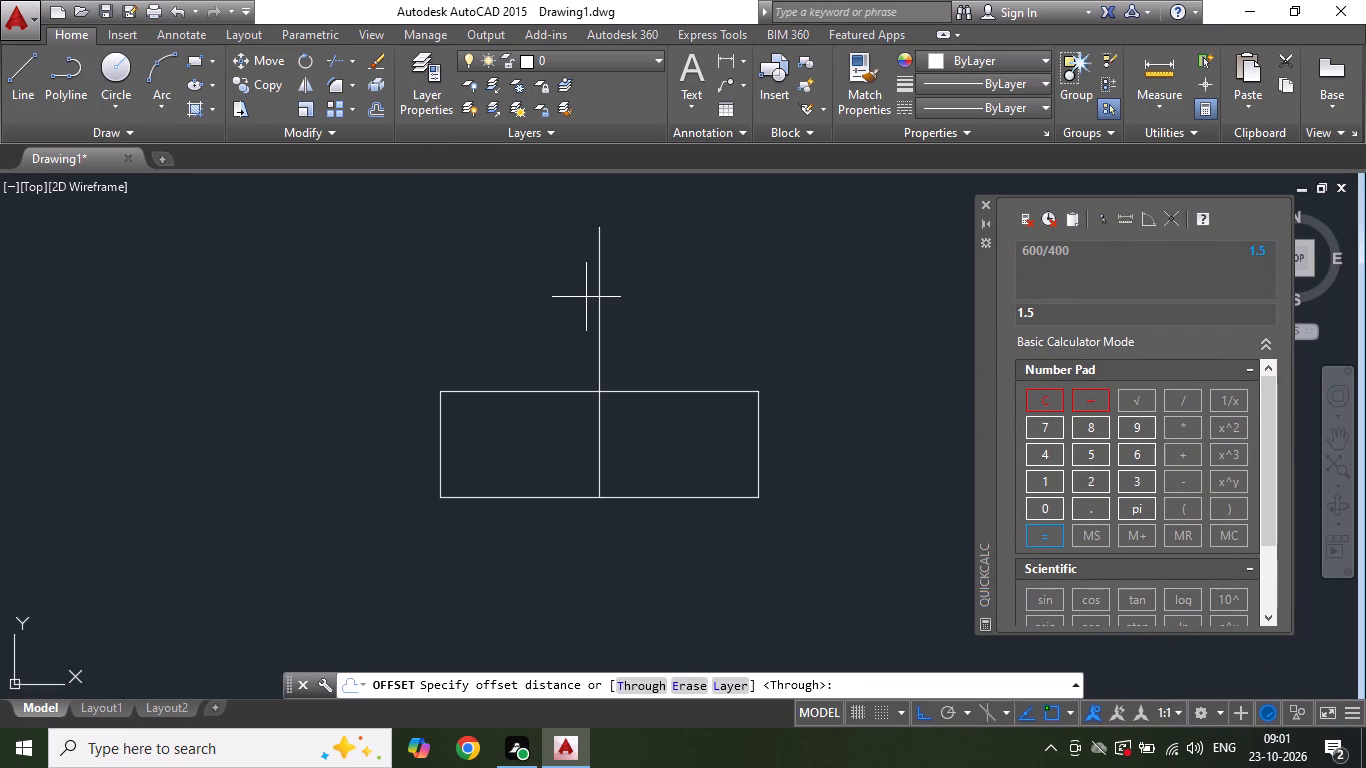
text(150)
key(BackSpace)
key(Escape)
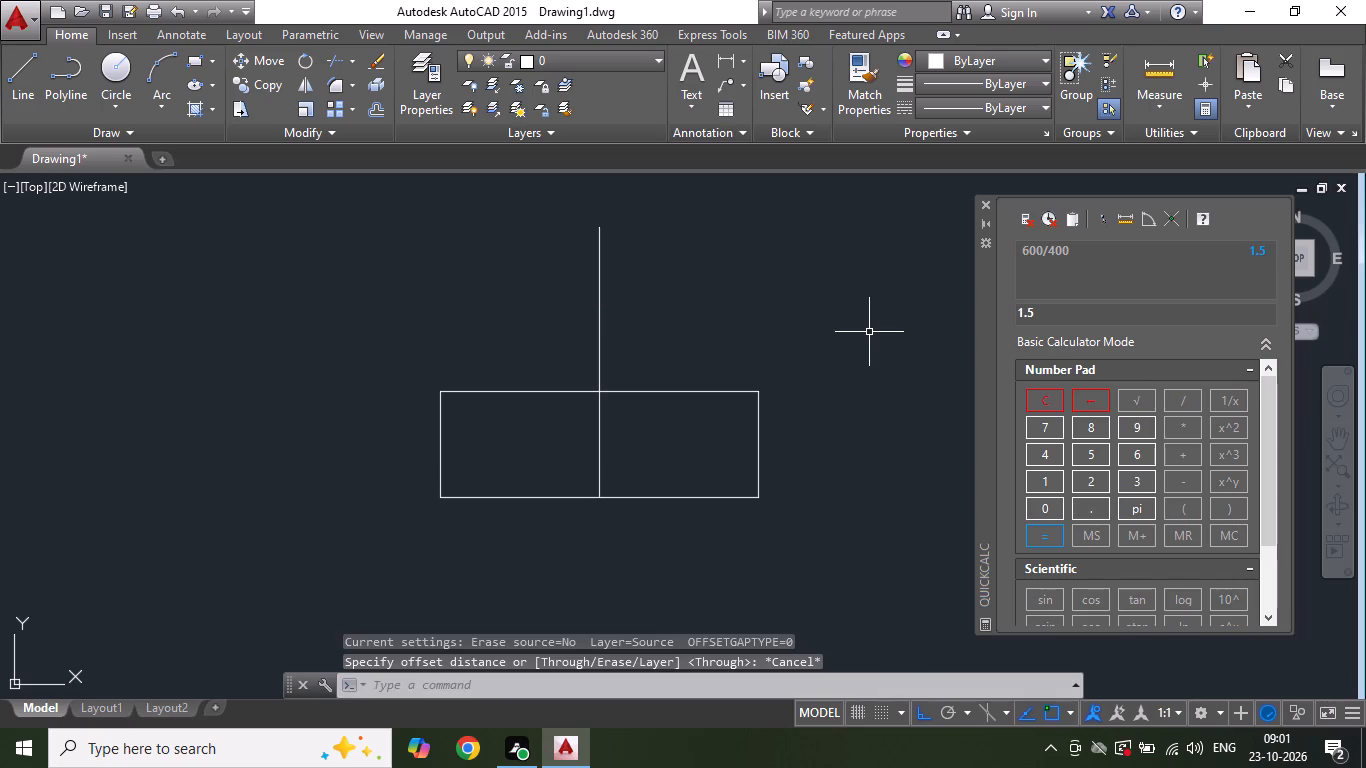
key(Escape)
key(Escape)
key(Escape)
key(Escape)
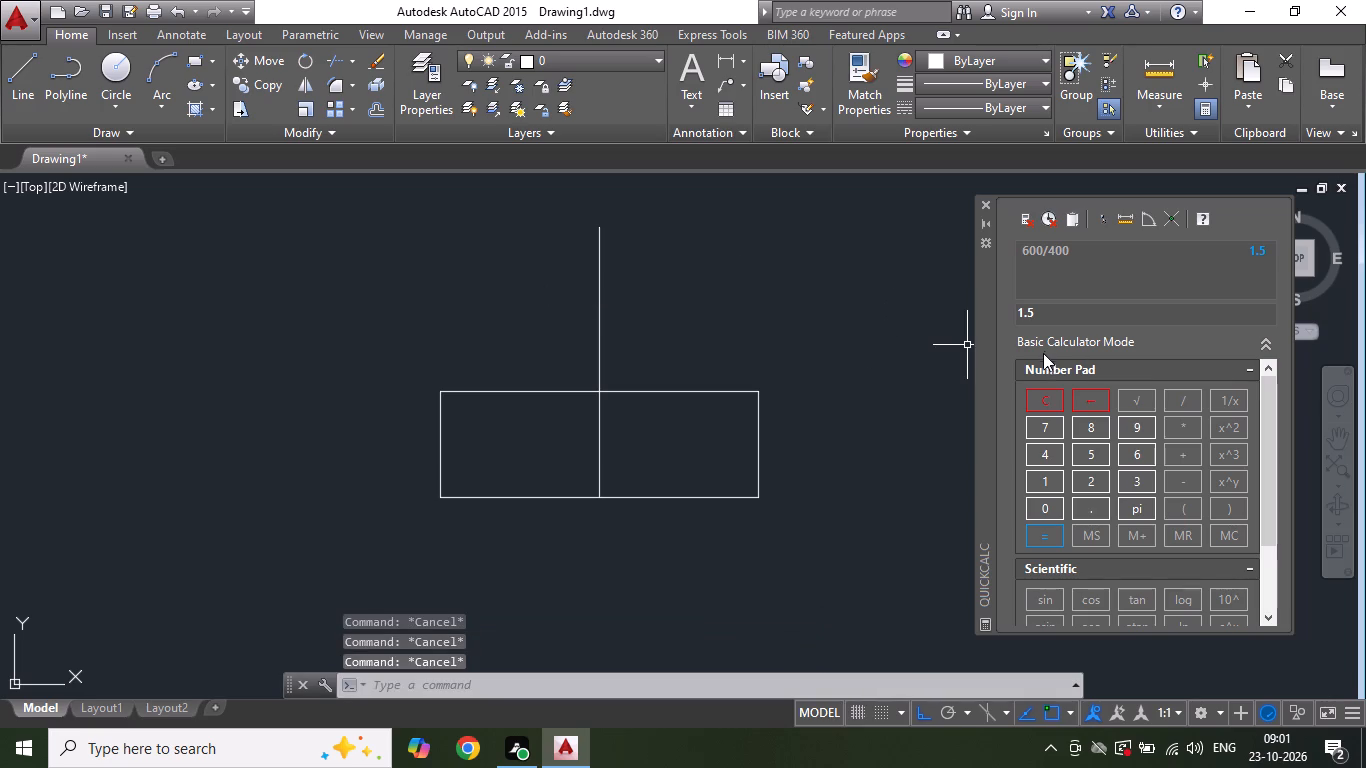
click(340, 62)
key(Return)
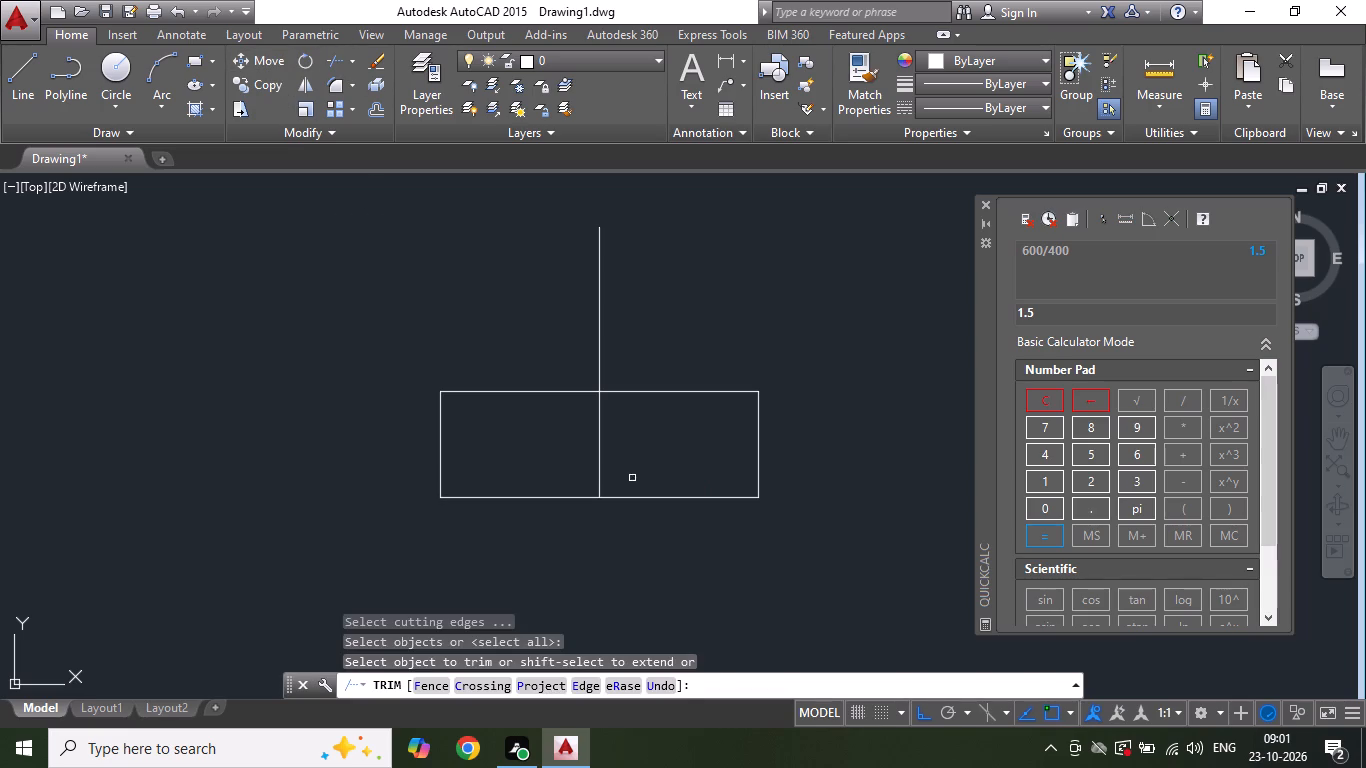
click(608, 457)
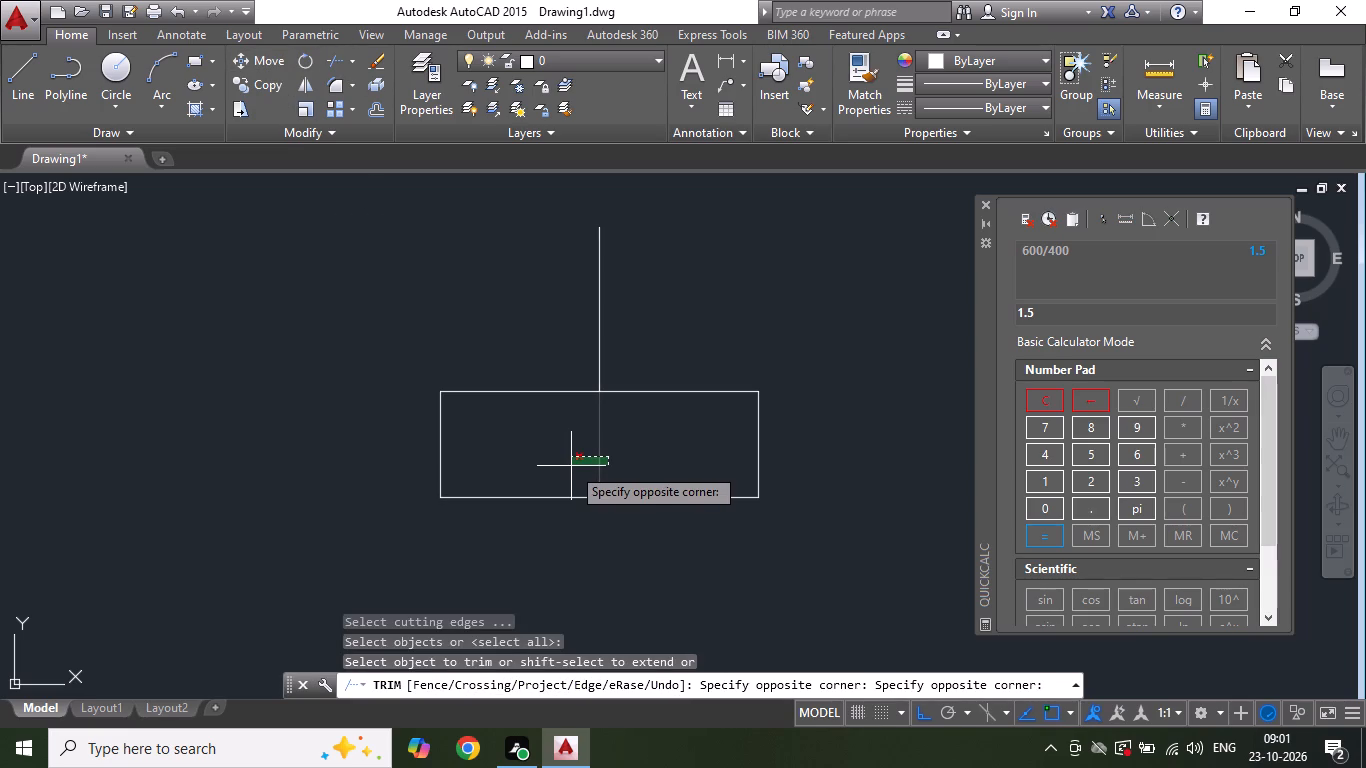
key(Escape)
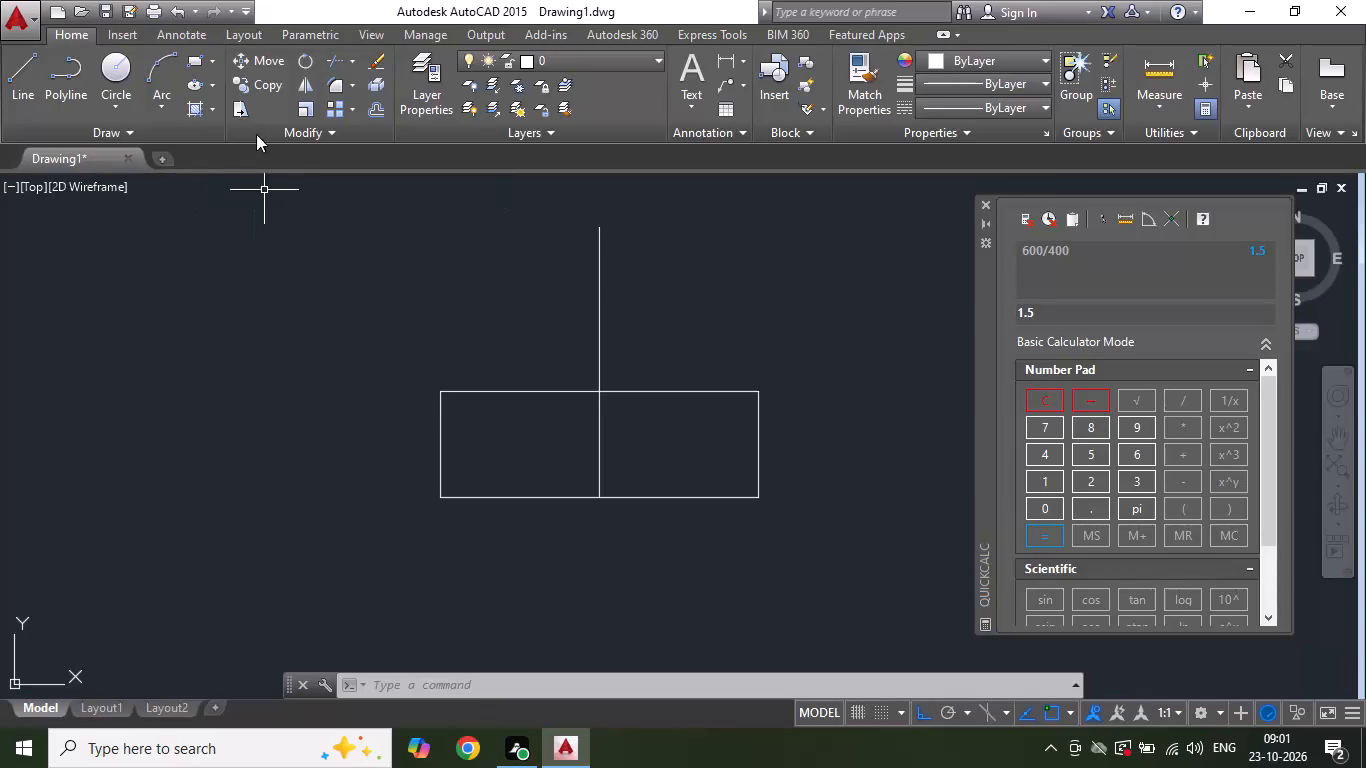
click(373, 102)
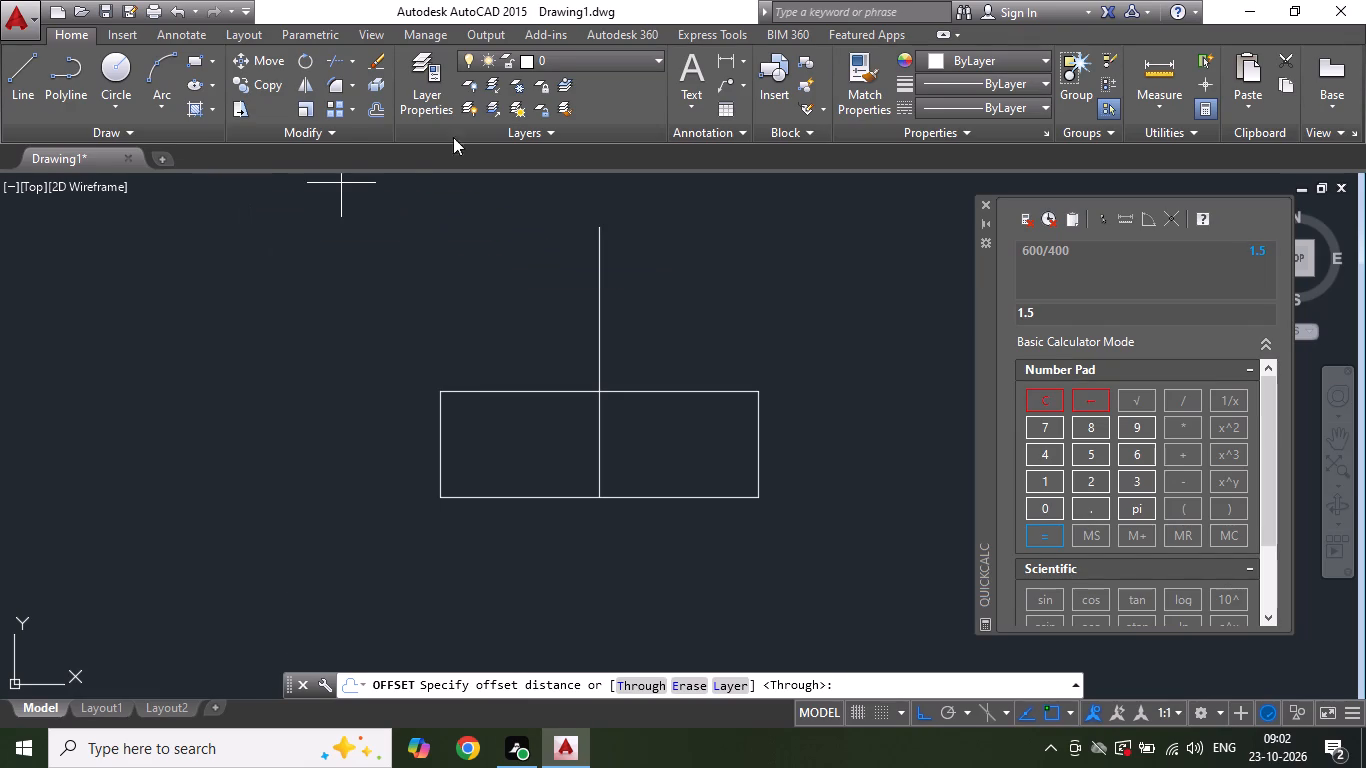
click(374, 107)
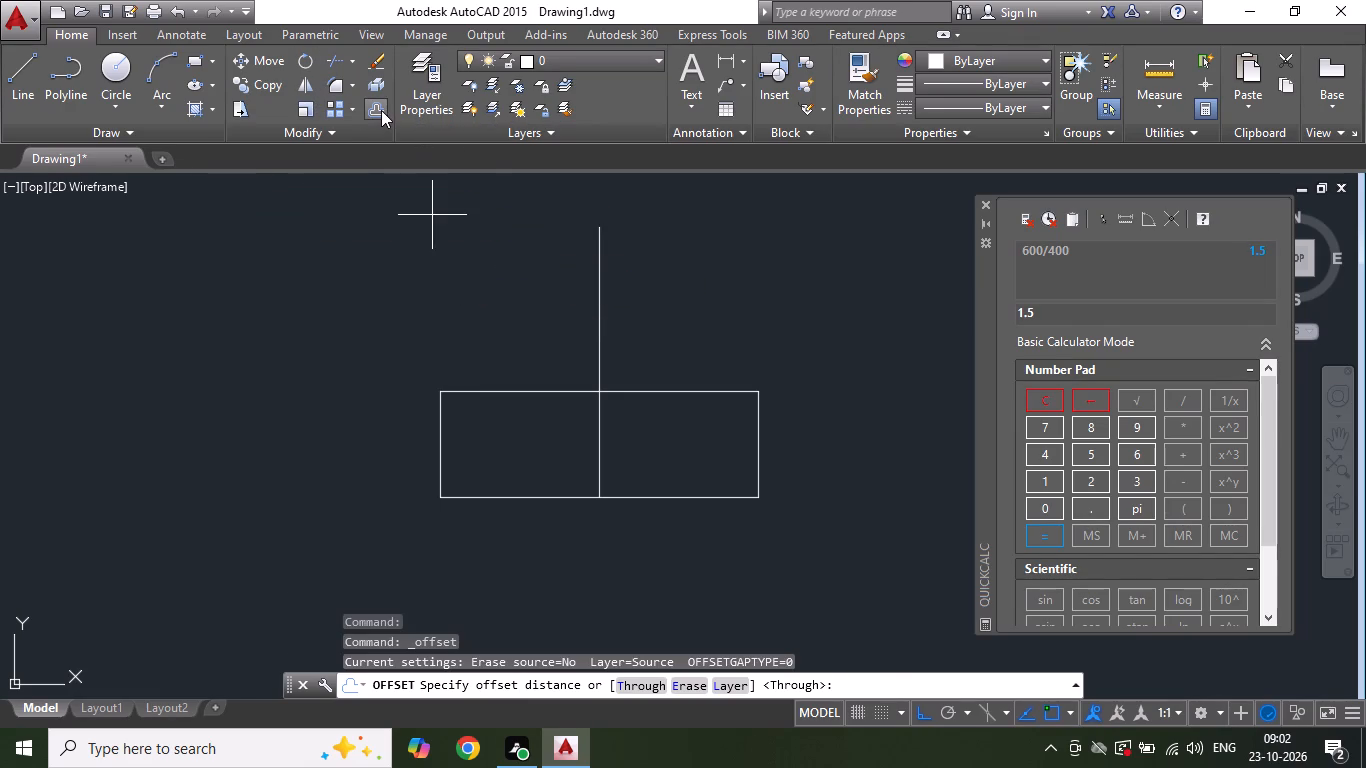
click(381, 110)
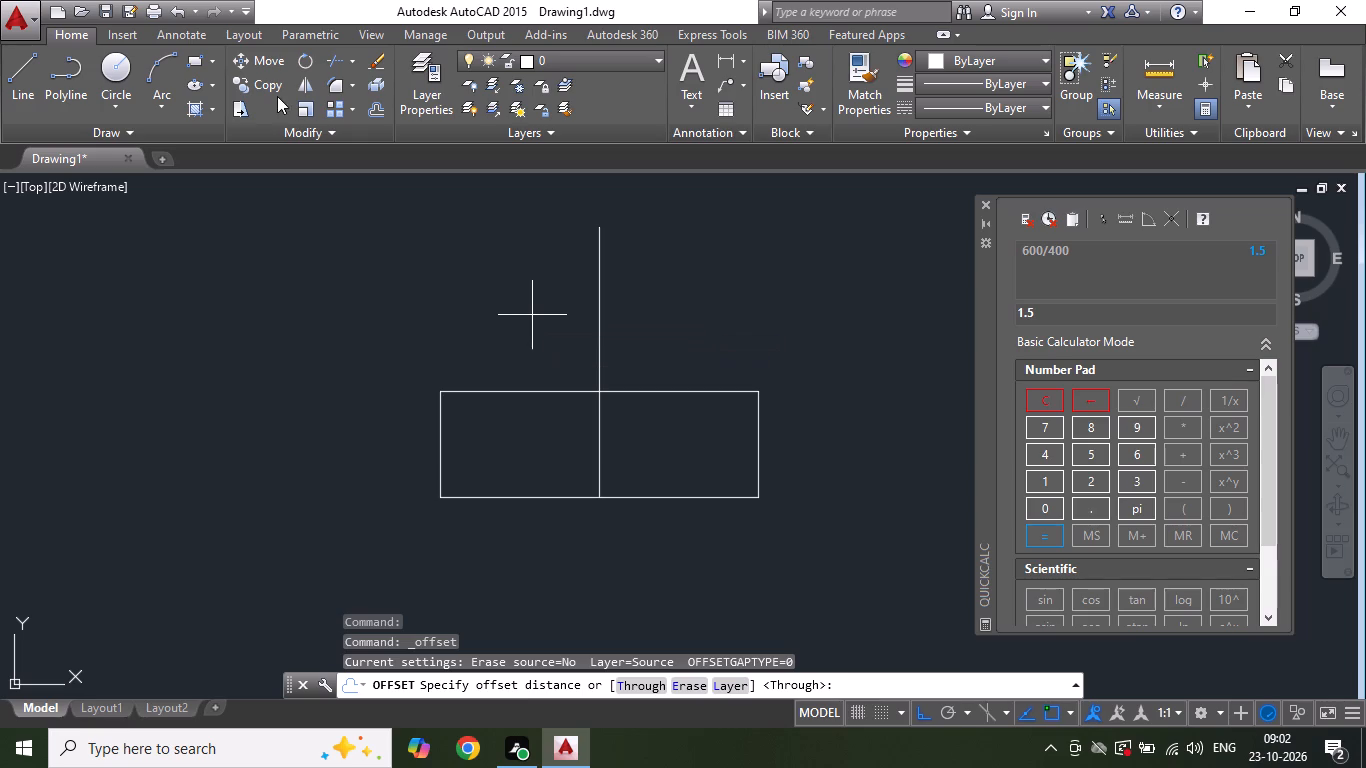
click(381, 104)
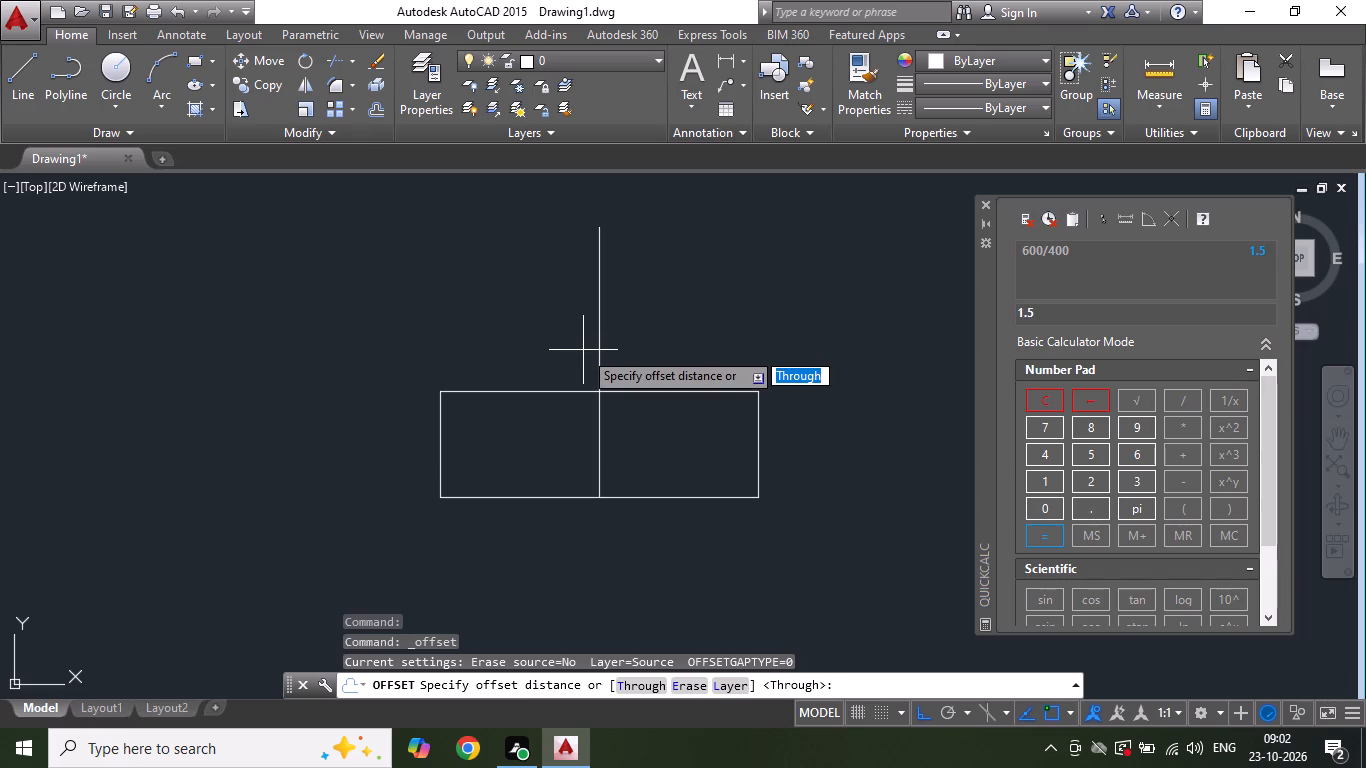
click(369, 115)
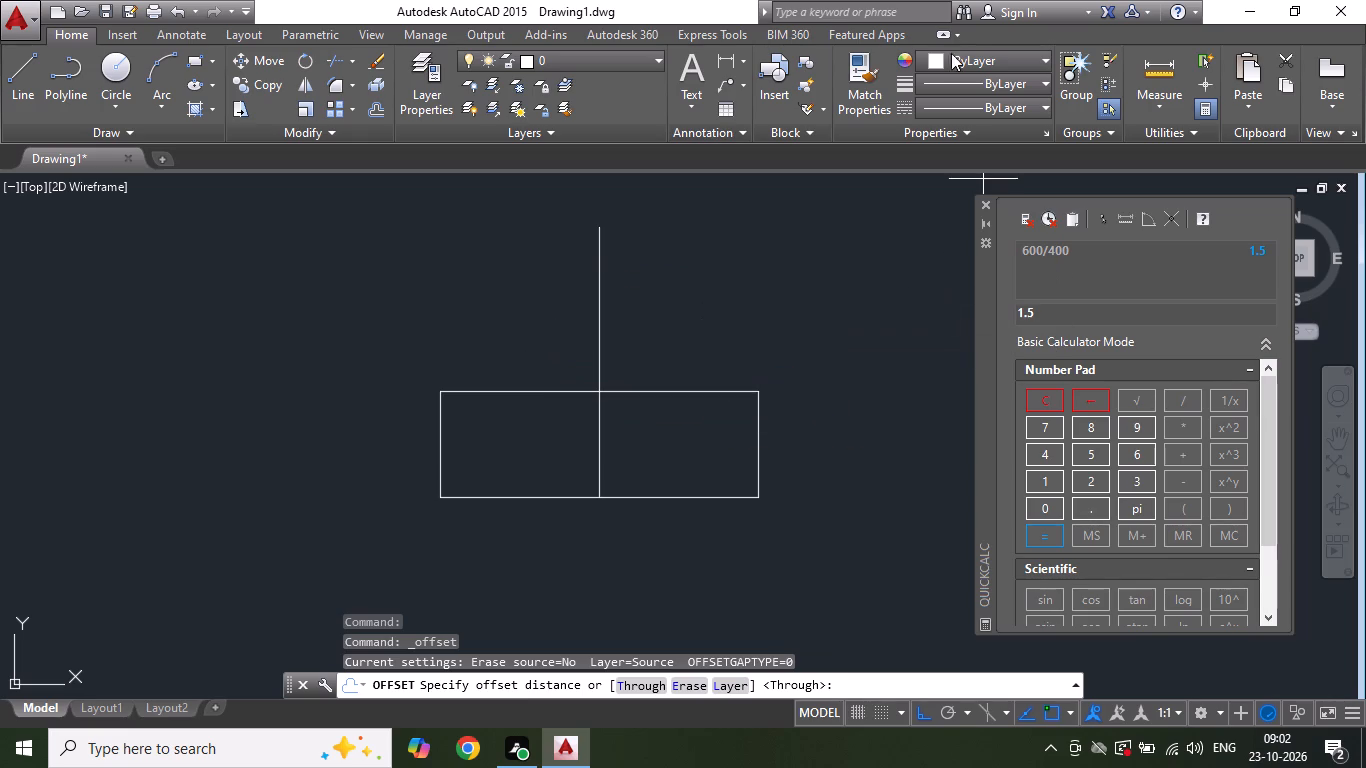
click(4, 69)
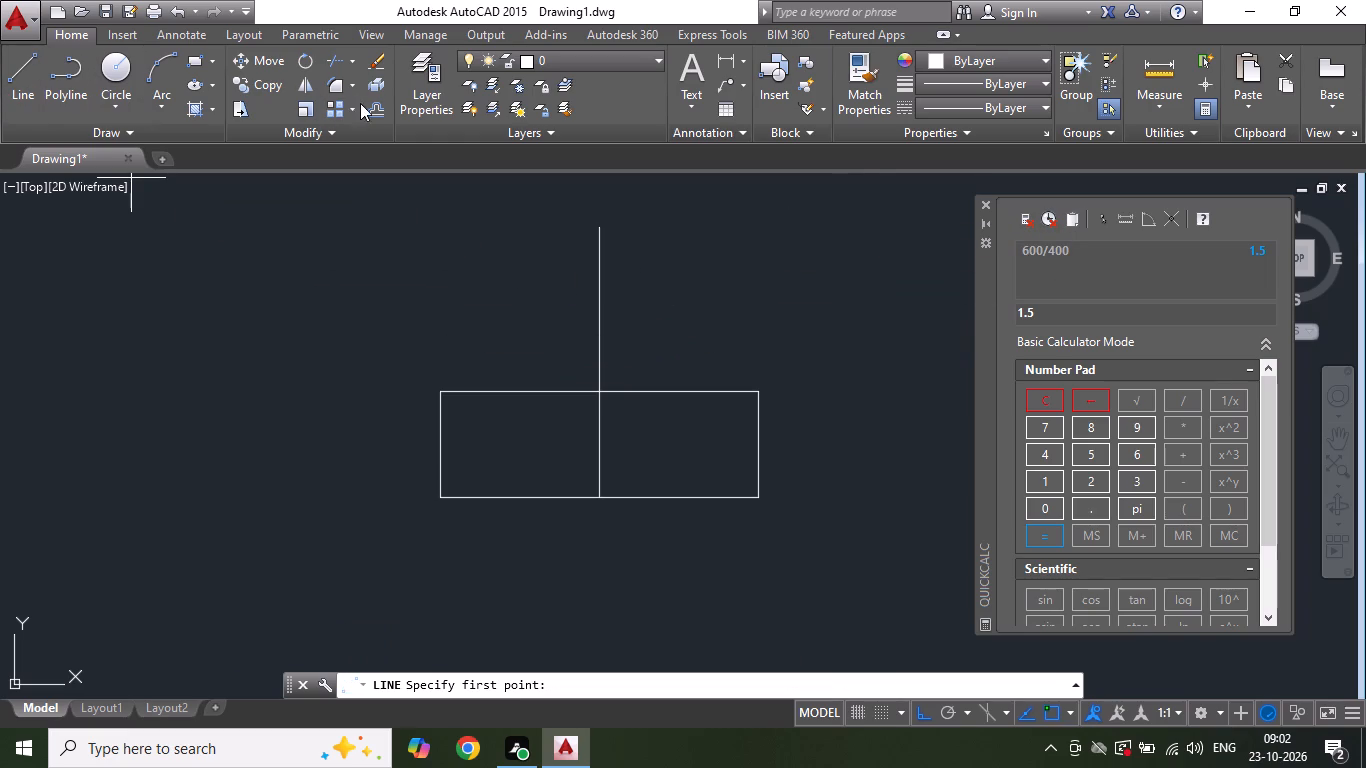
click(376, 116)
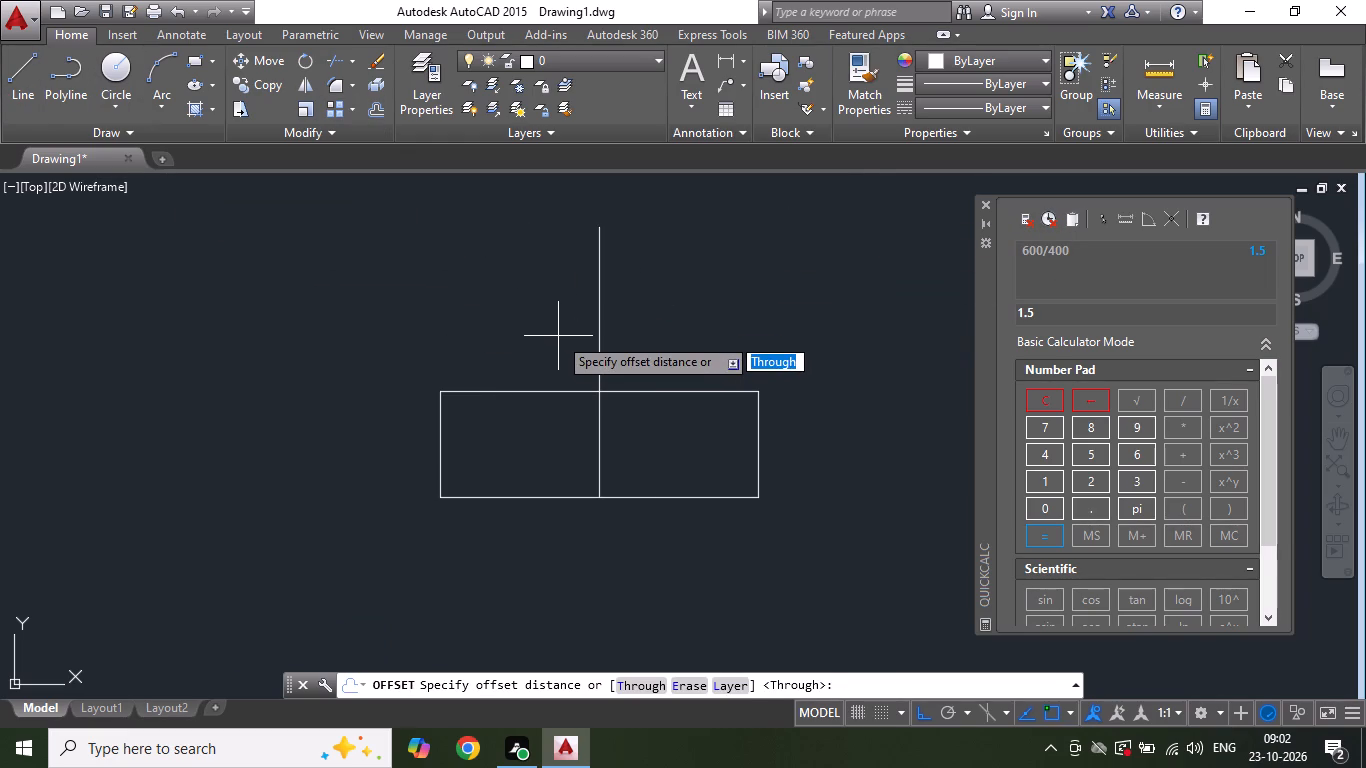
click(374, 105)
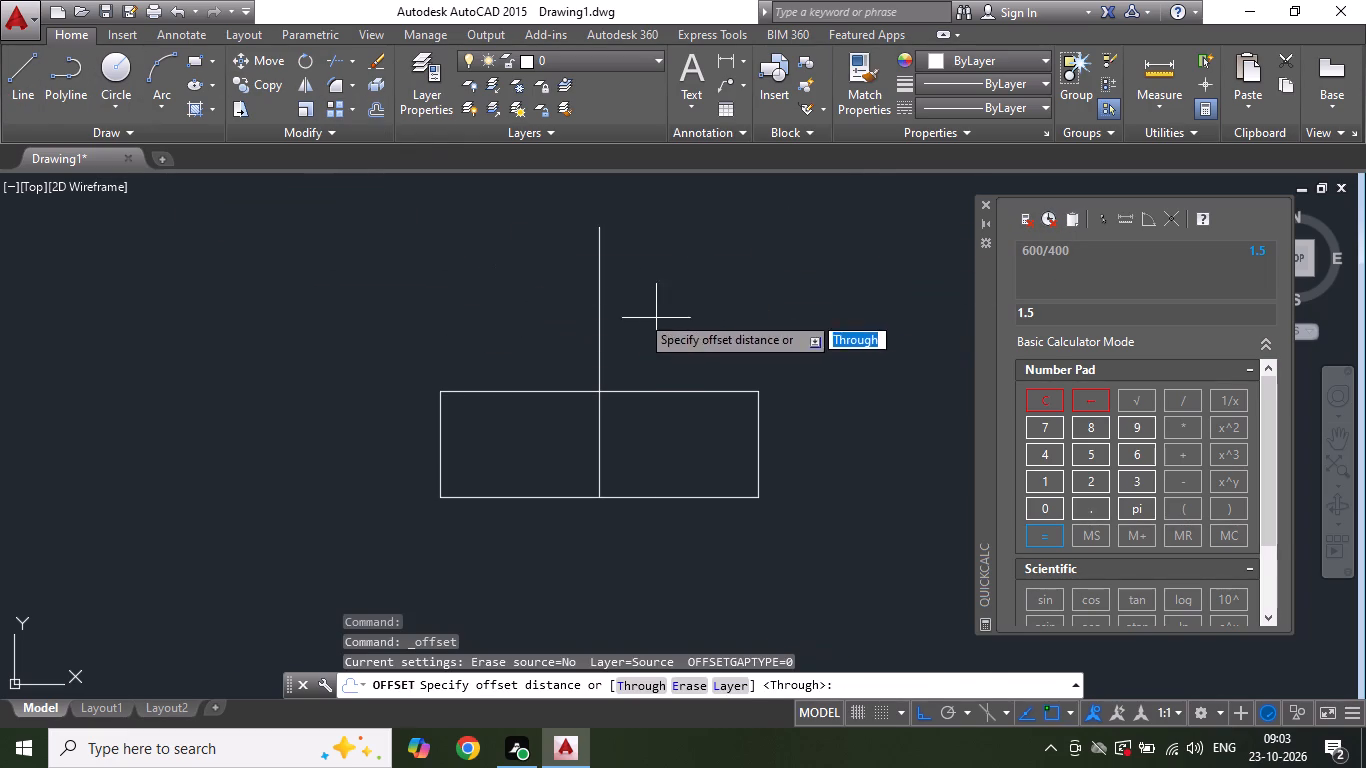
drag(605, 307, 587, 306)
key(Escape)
Copy the vertical centre line 150 to its left and 150 to its right.
click(600, 309)
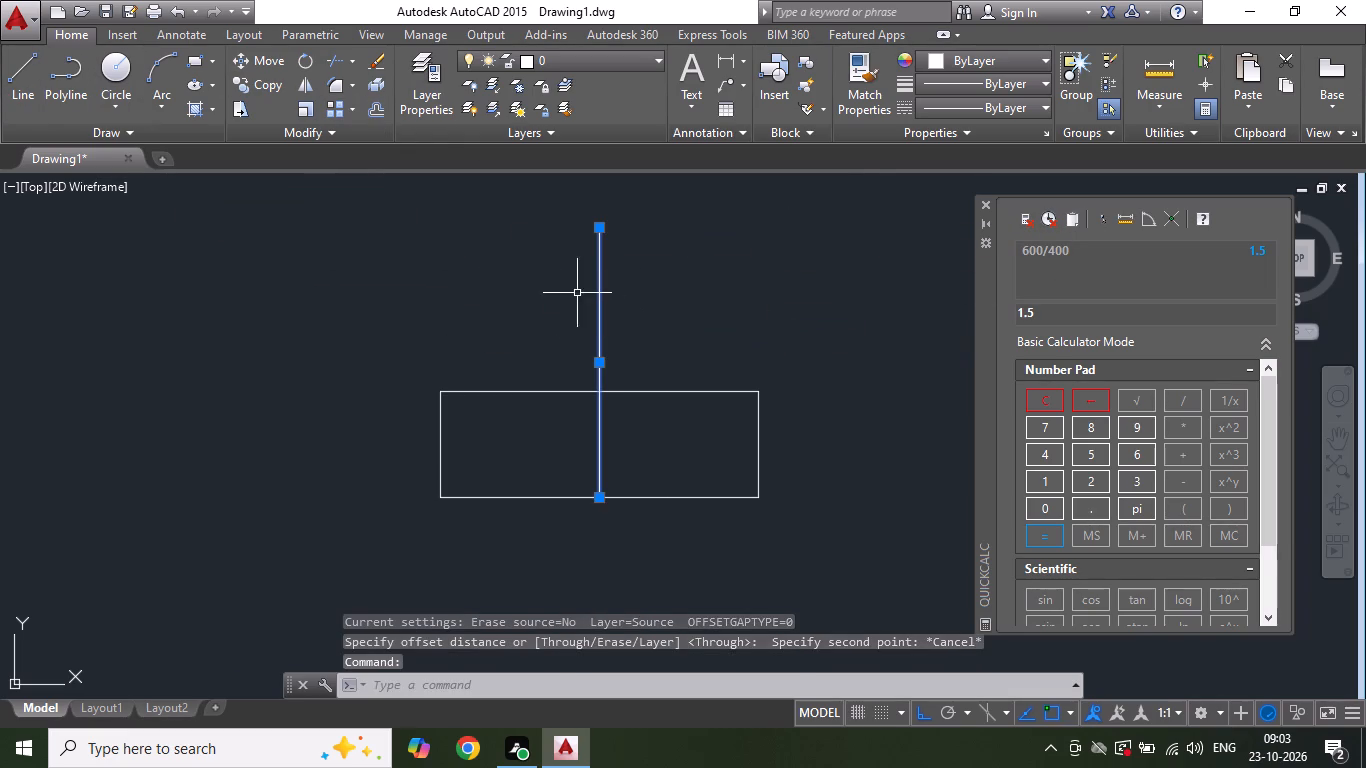
right_click(577, 293)
click(644, 404)
drag(613, 394, 596, 393)
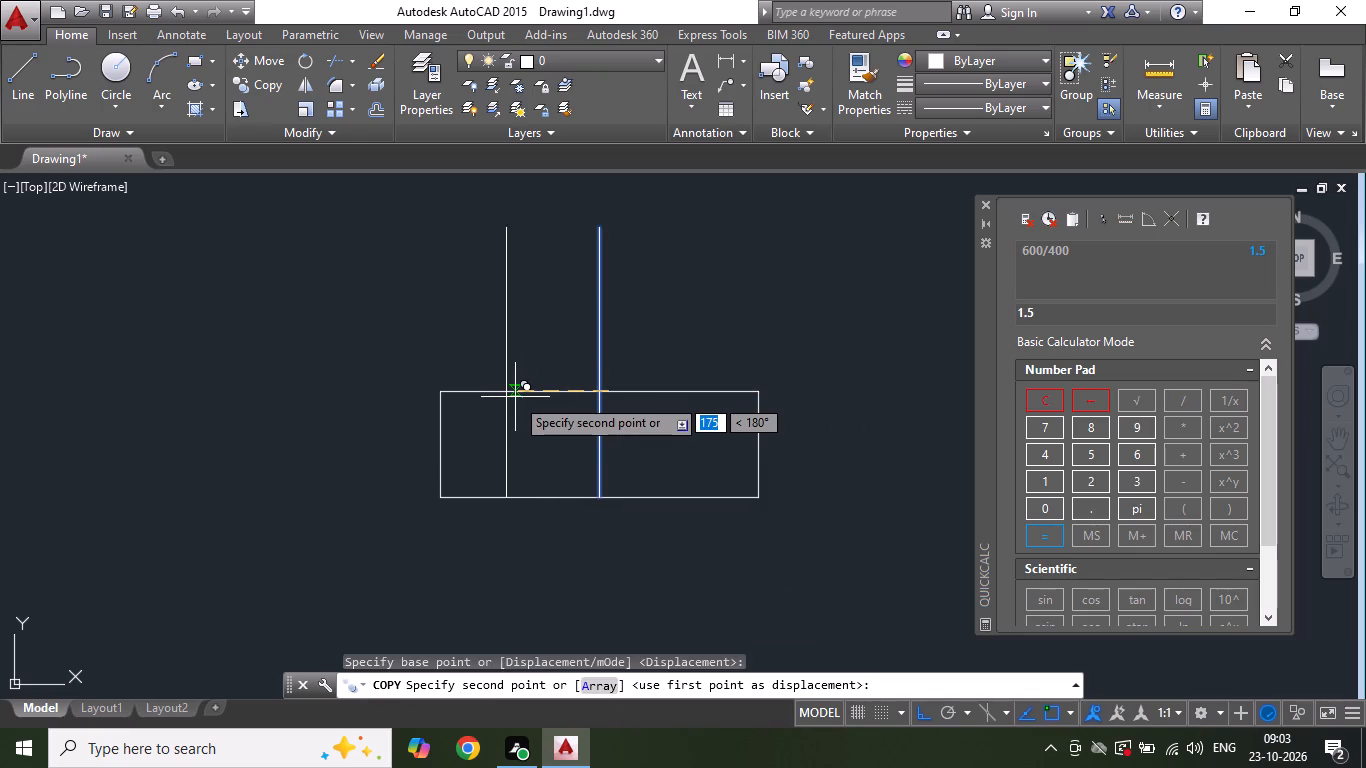
text(150)
key(Return)
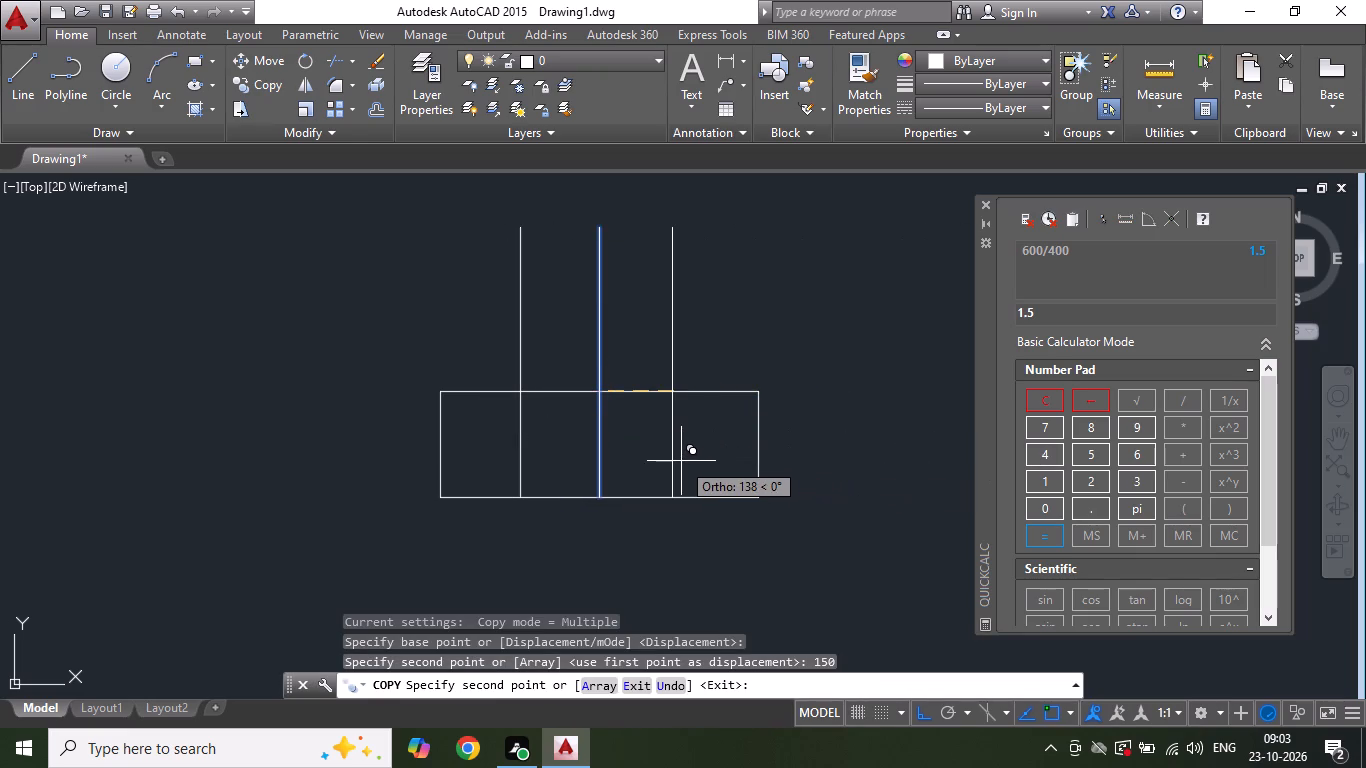
text(150')
key(BackSpace)
key(Return)
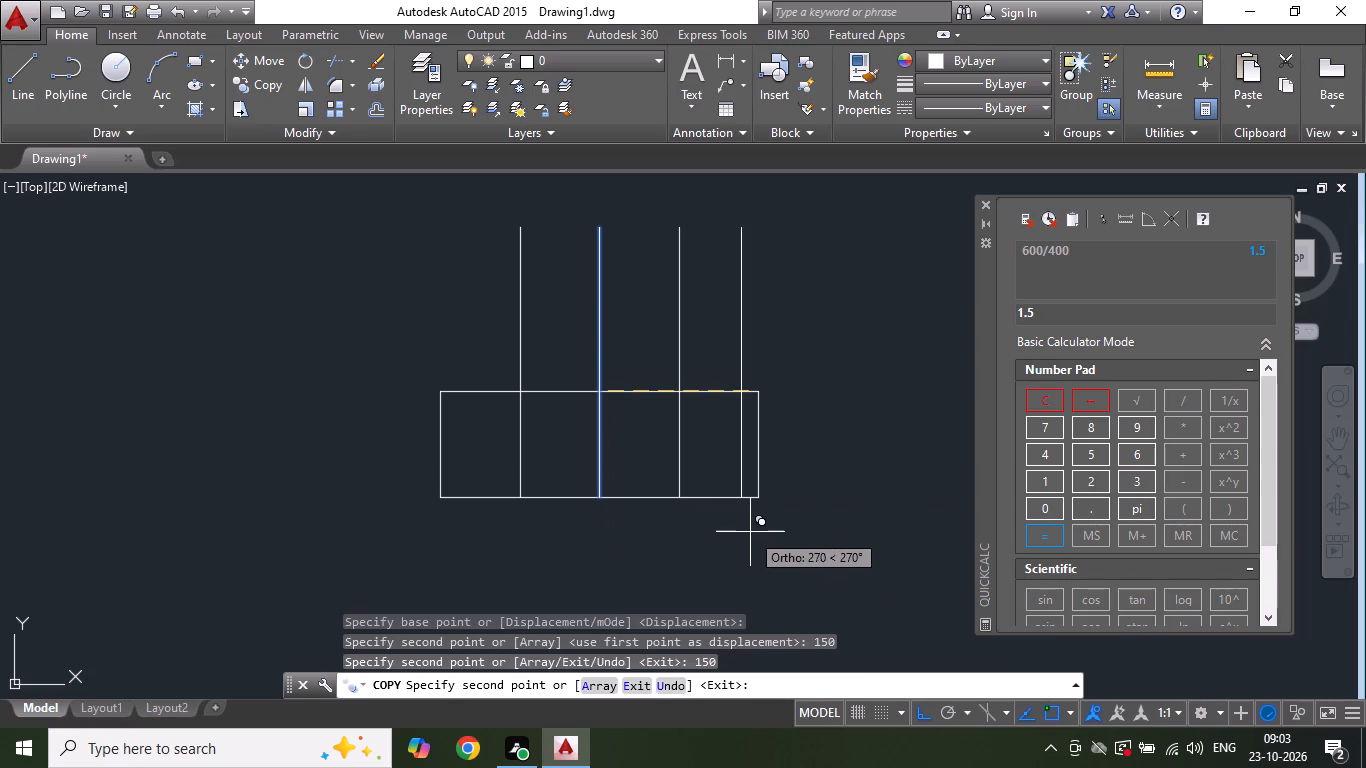
key(Escape)
Measure the left vertical line's height above the rectangle's upper edge.
scroll(634, 535, down, 1)
scroll(640, 484, up, 1)
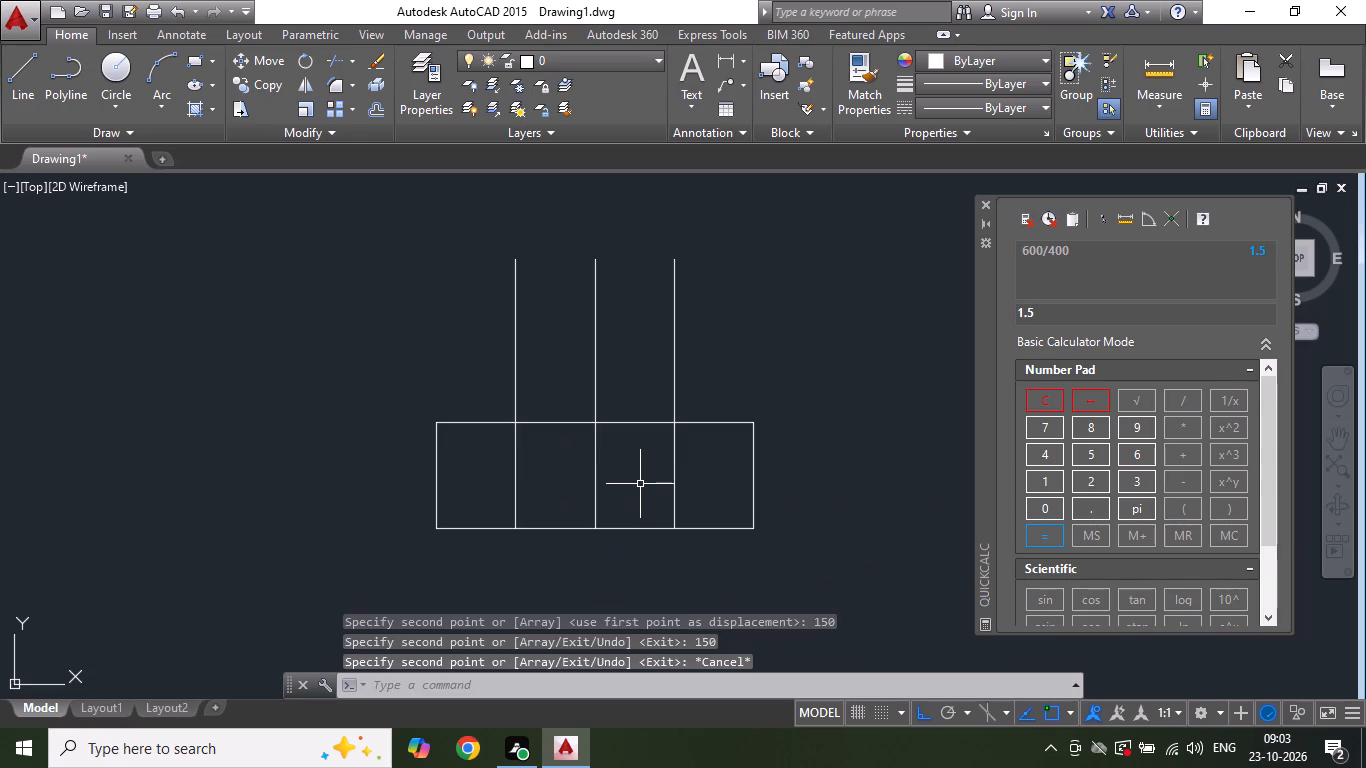
scroll(670, 430, down, 1)
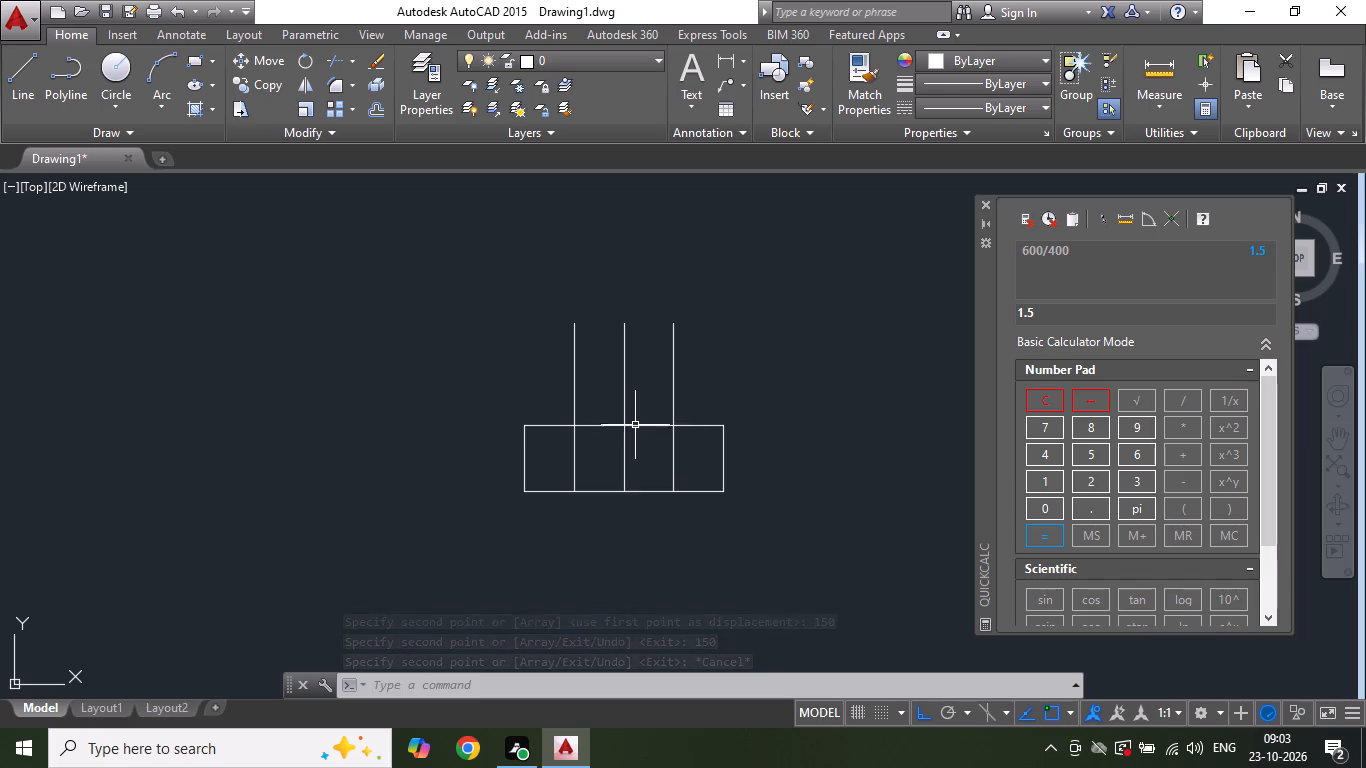
scroll(604, 413, up, 1)
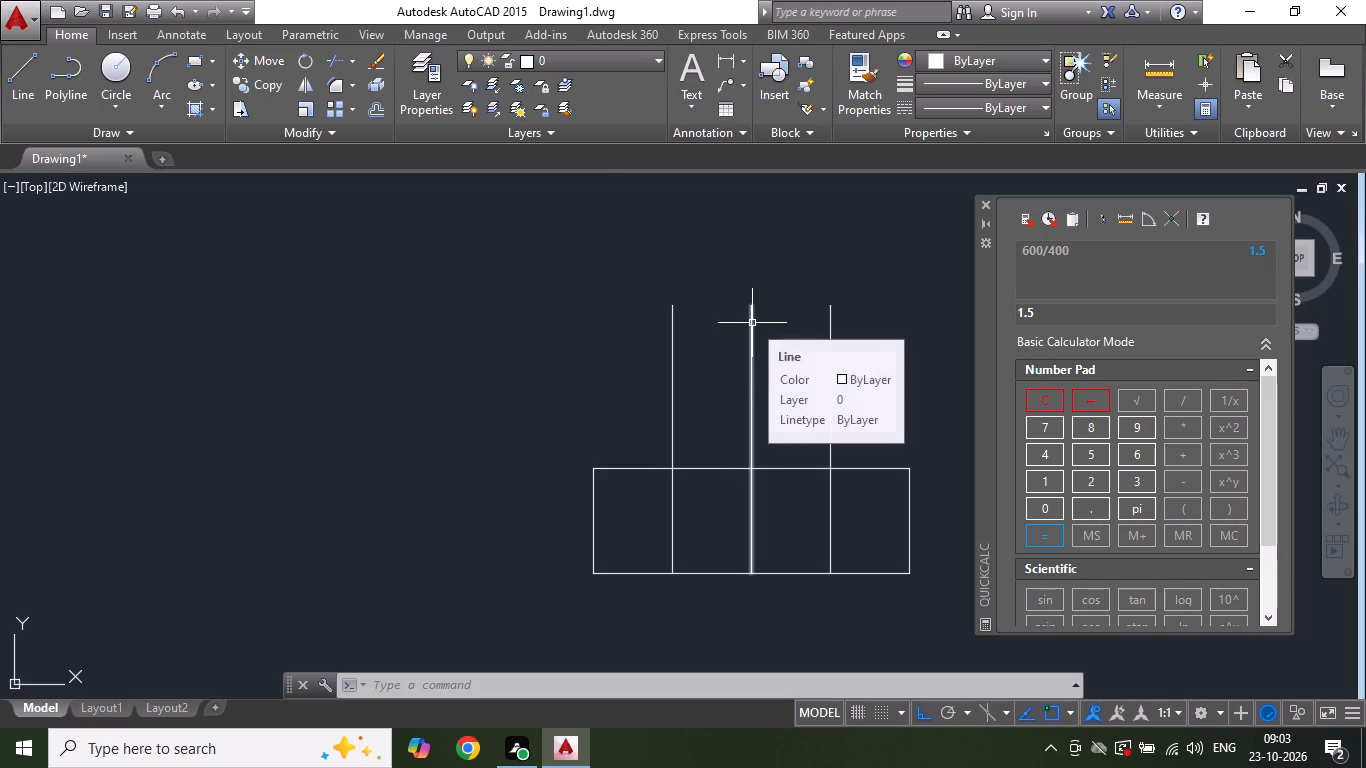
click(1156, 55)
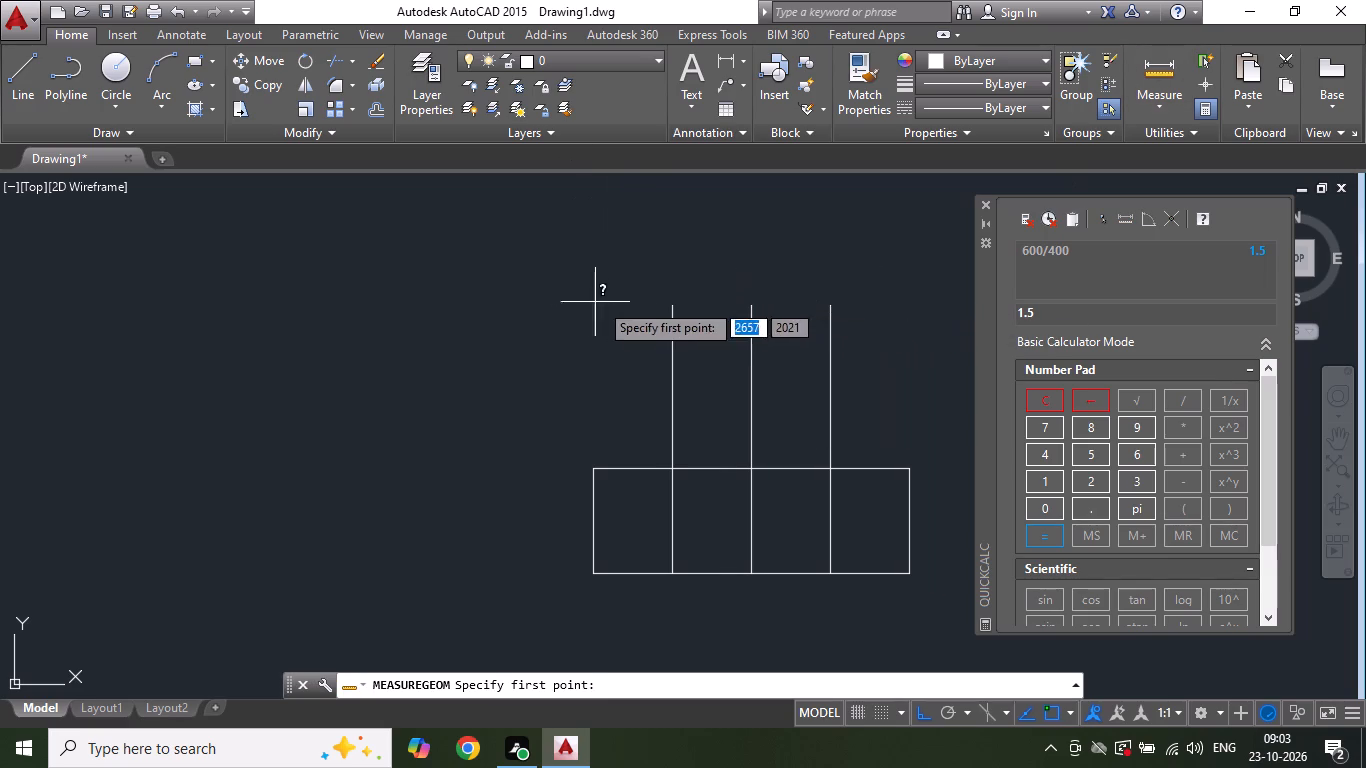
click(671, 306)
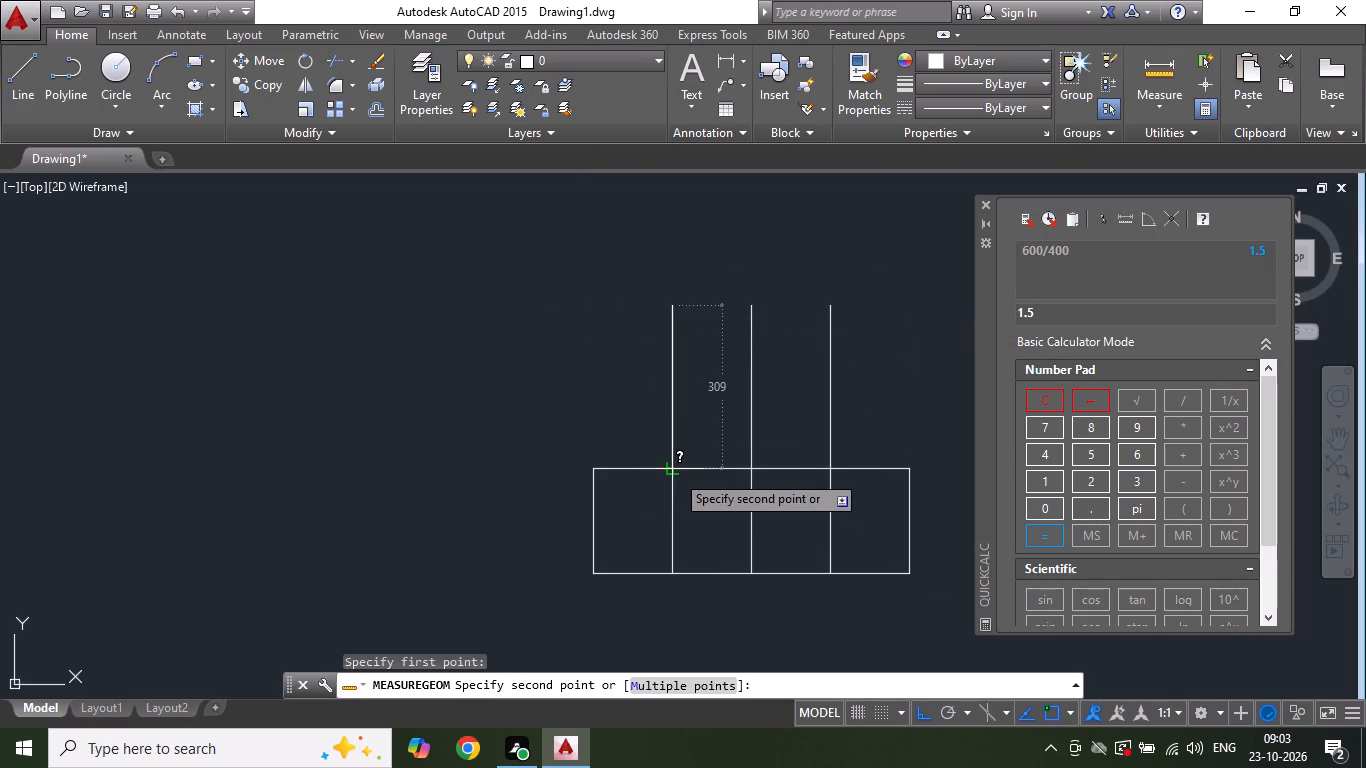
key(Escape)
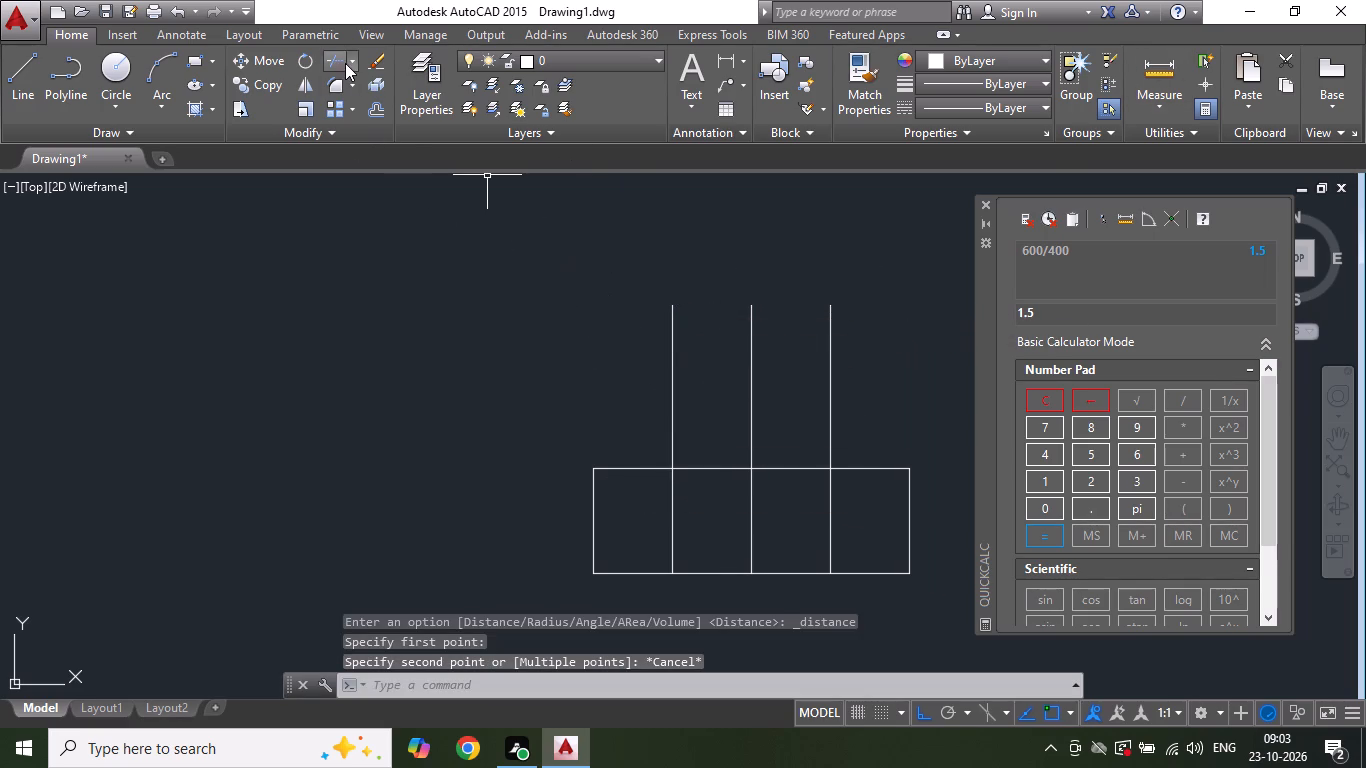
Trim the parts of all three vertical lines that extend above the rectangle.
click(345, 63)
key(Return)
drag(665, 400, 713, 400)
click(839, 371)
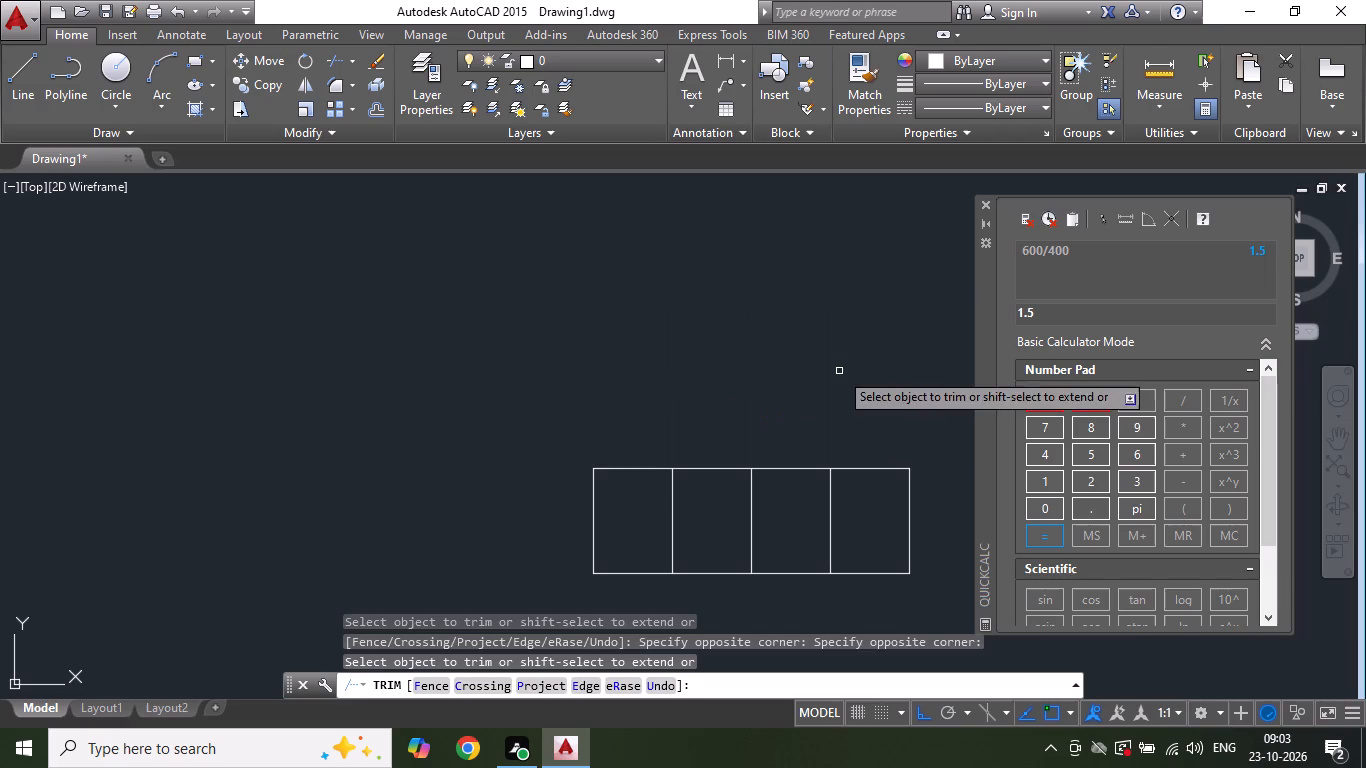
key(Escape)
Draw connected lines from the left division's upper end: 400 up, 300 across, and down to the right division's upper end.
click(15, 79)
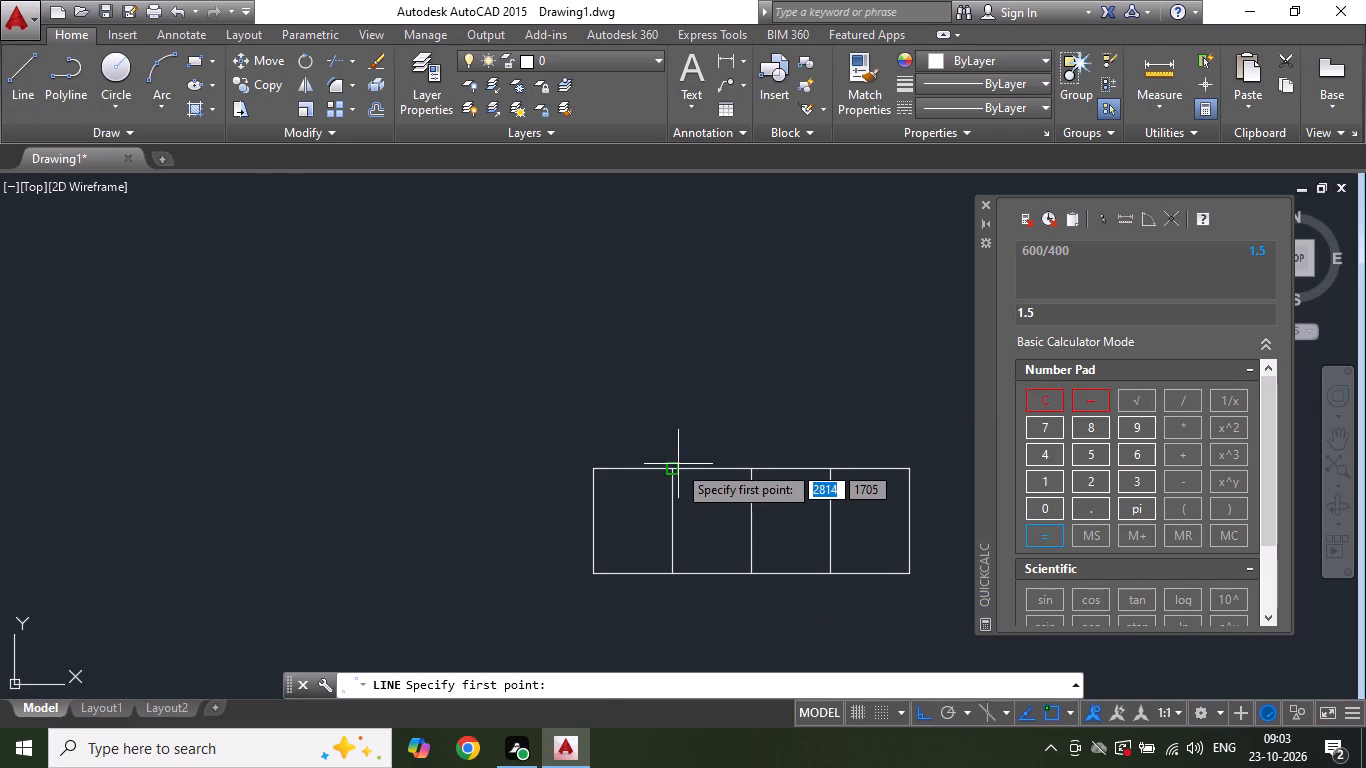
click(672, 465)
text(40)
key(0)
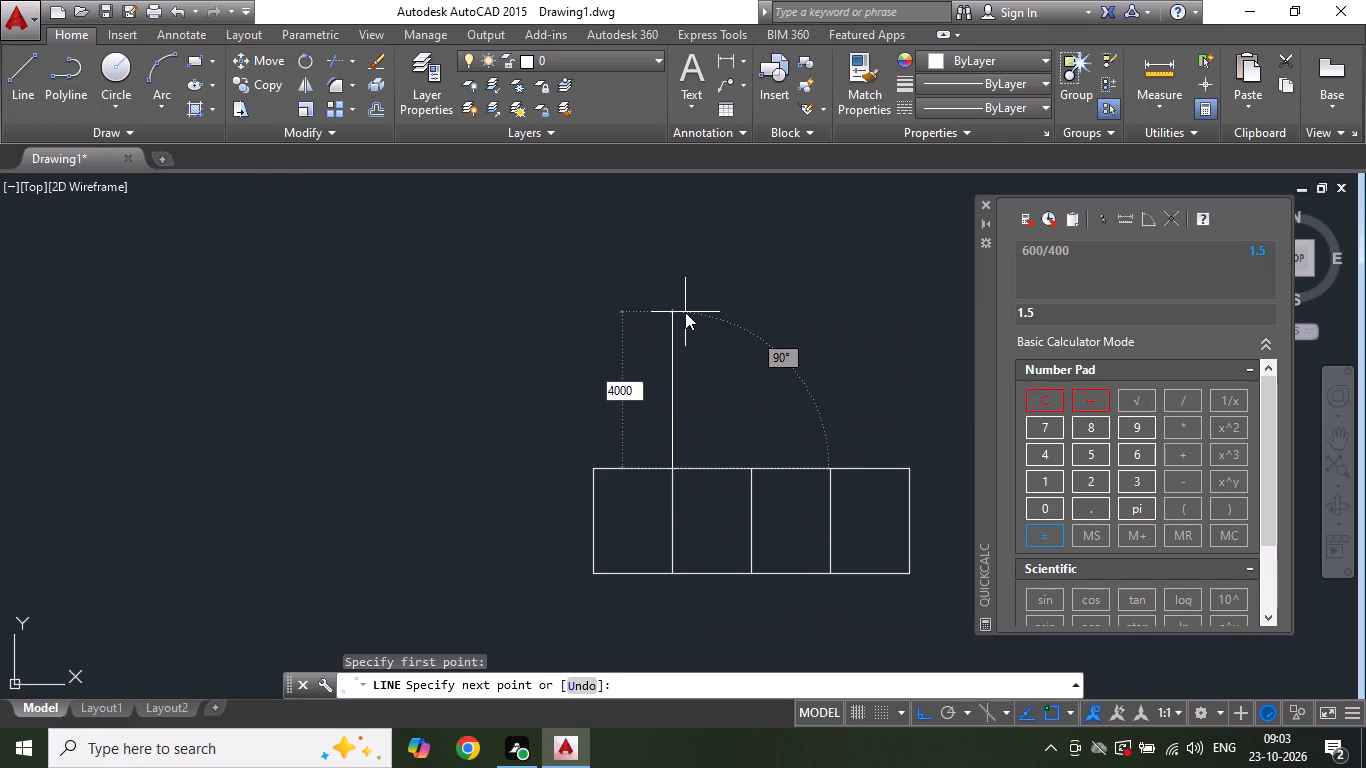
key(BackSpace)
key(Return)
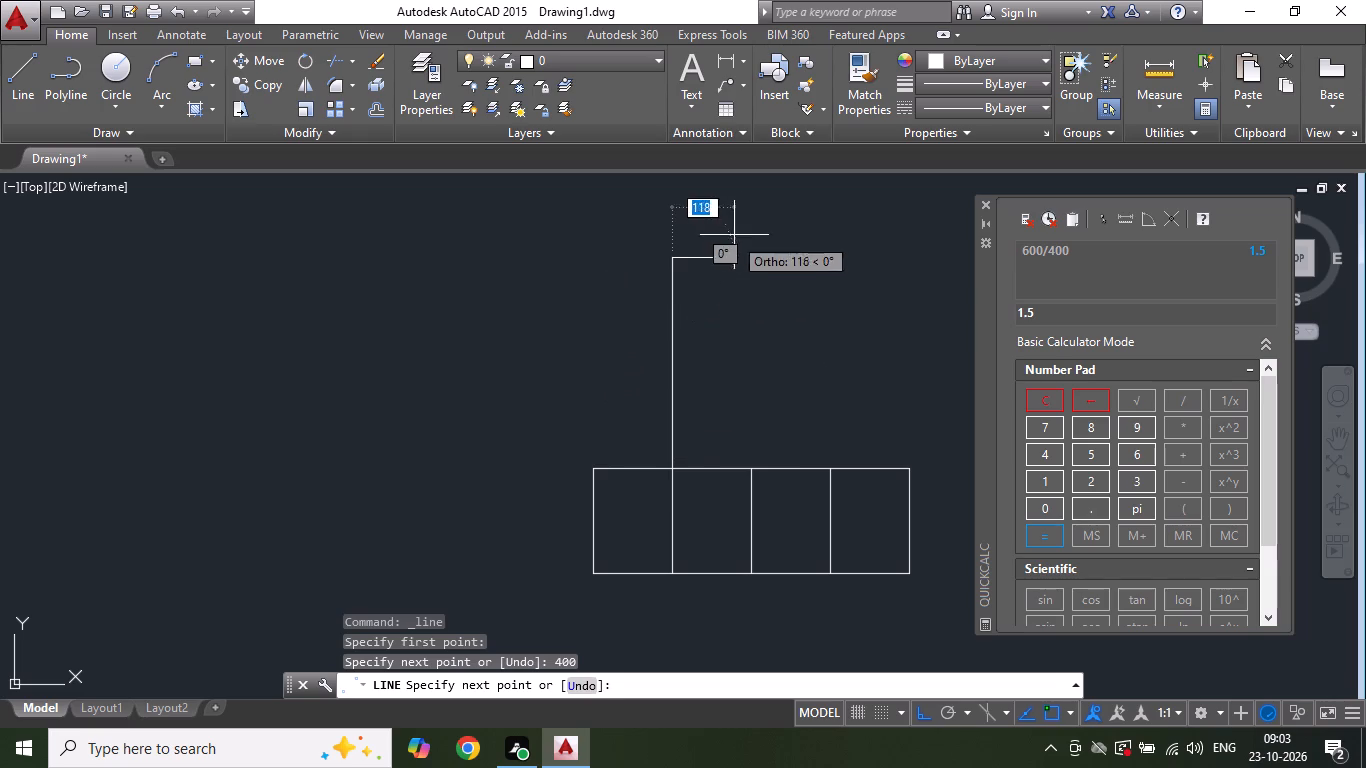
click(834, 374)
click(830, 466)
key(Escape)
Delete the vertical centre line inside the base rectangle.
drag(717, 441, 721, 457)
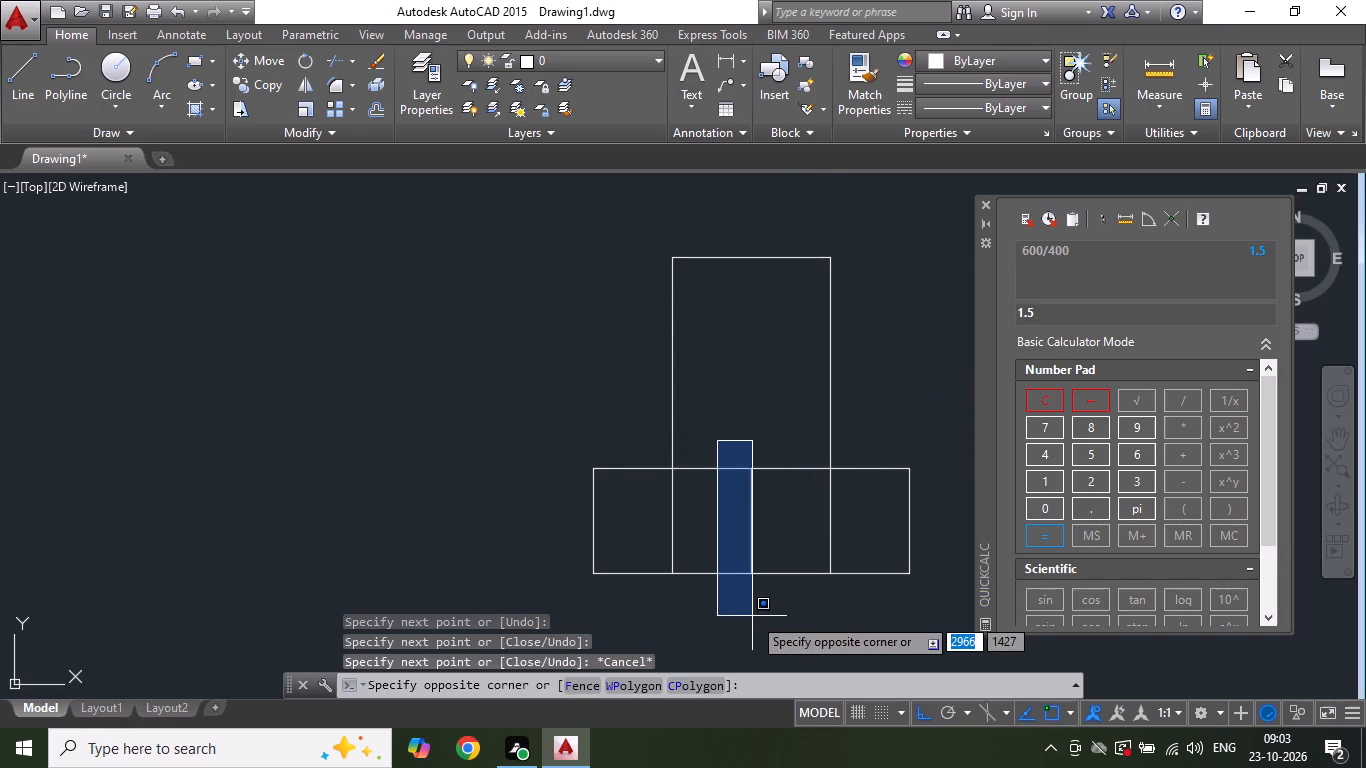
click(779, 615)
key(Delete)
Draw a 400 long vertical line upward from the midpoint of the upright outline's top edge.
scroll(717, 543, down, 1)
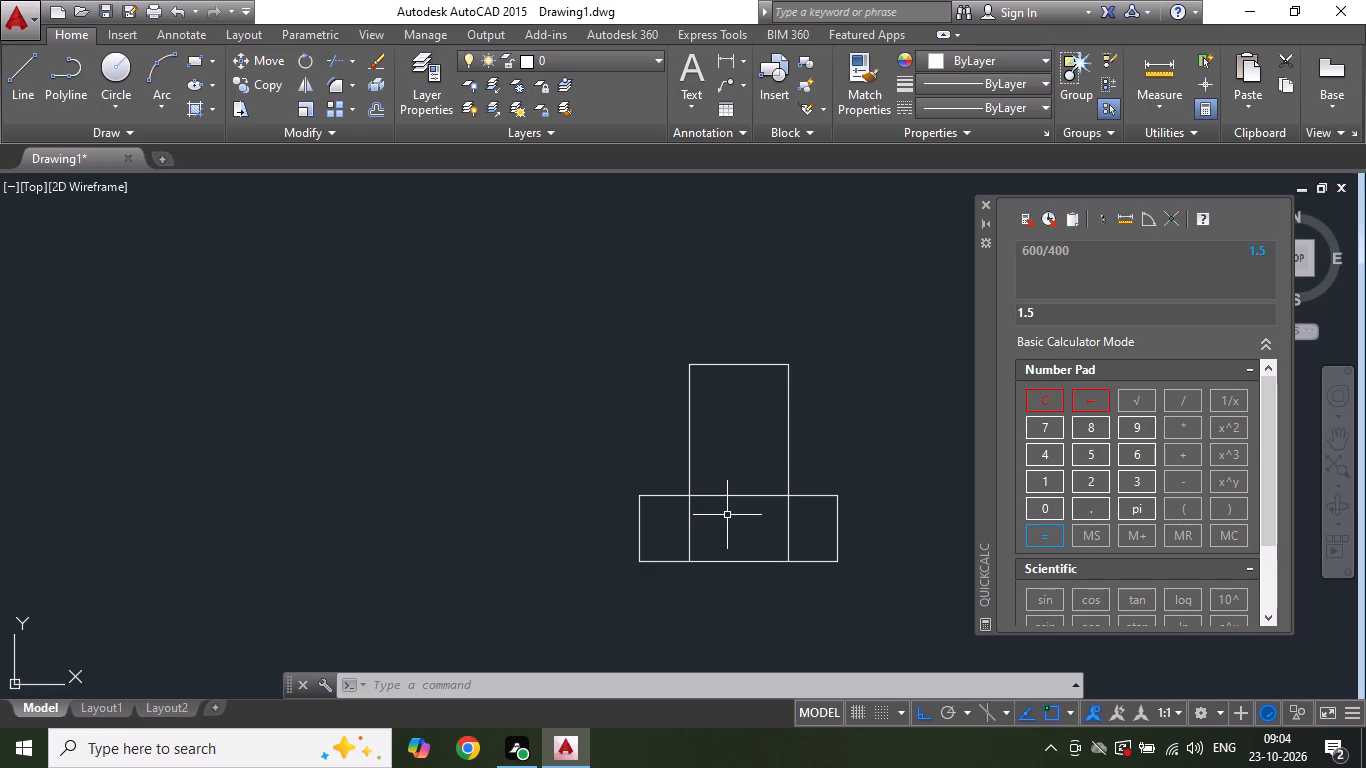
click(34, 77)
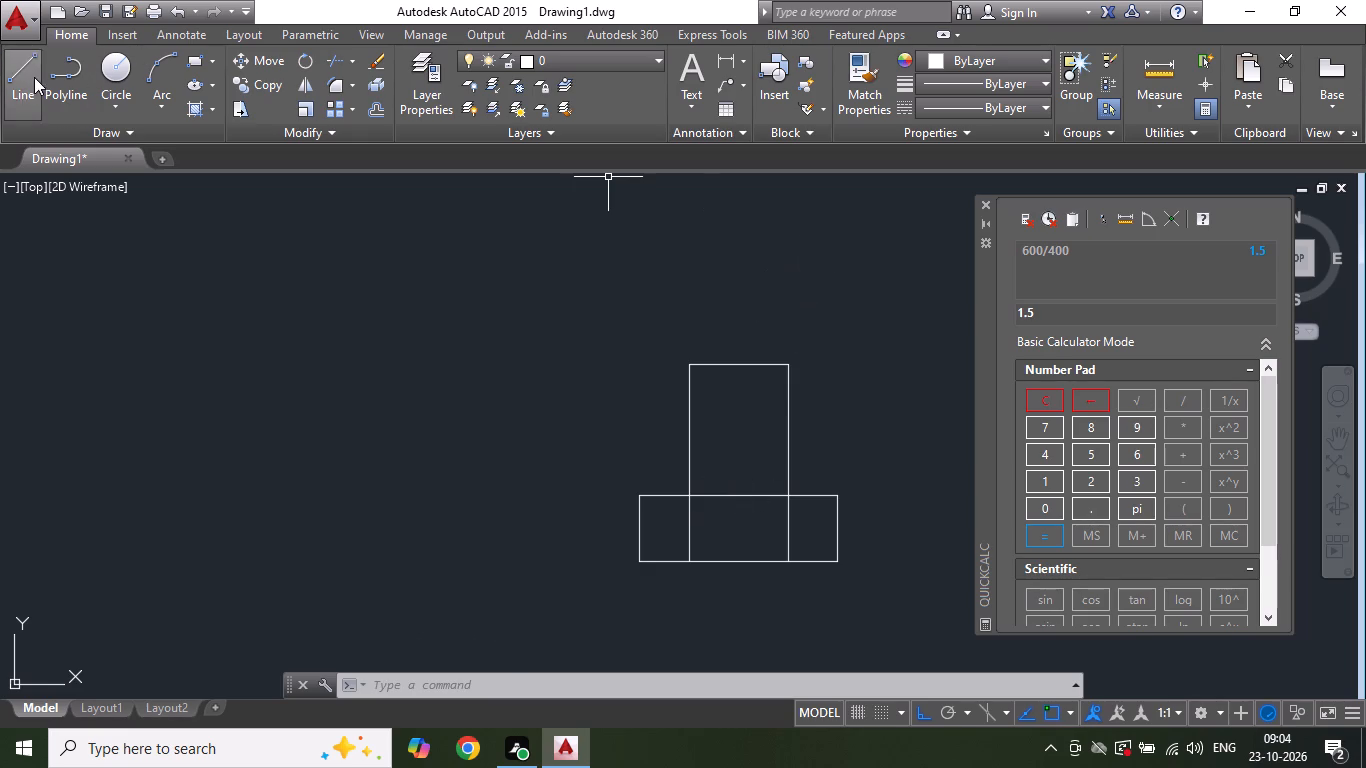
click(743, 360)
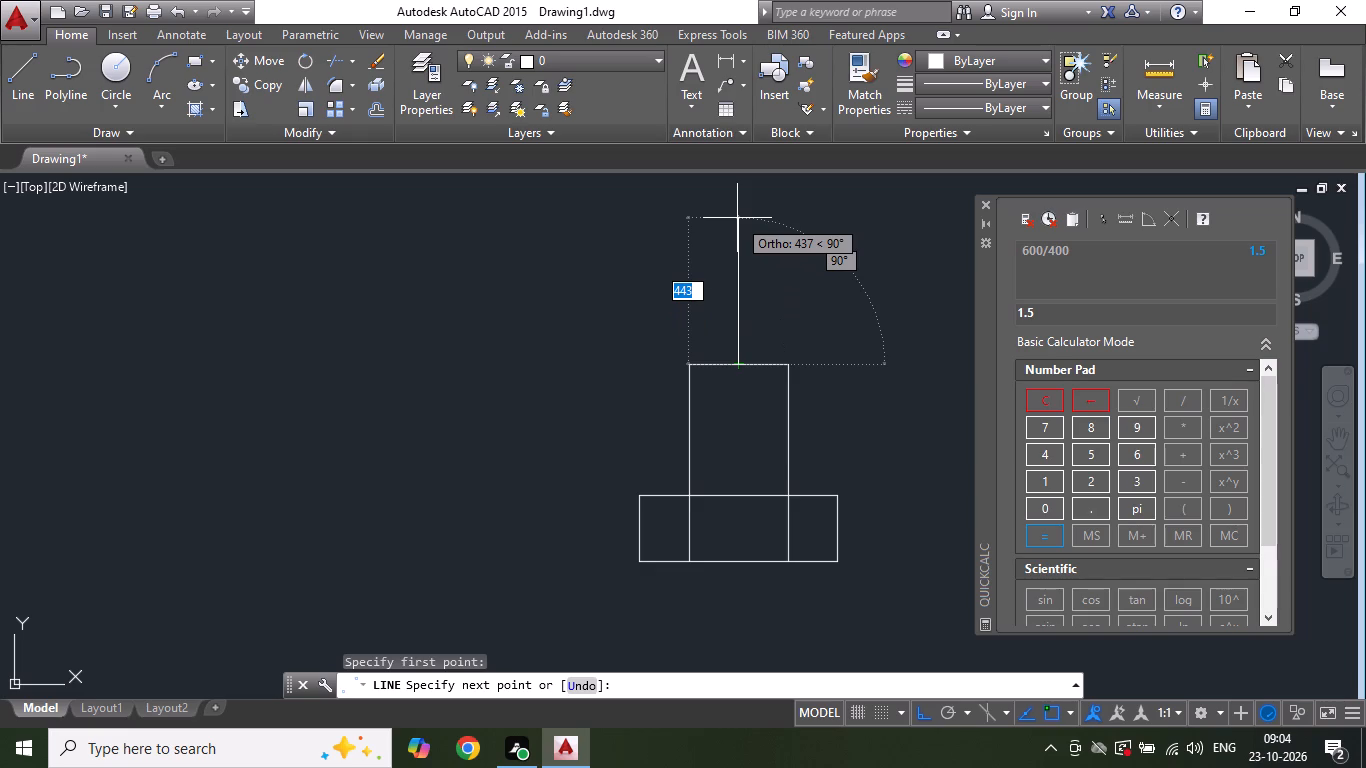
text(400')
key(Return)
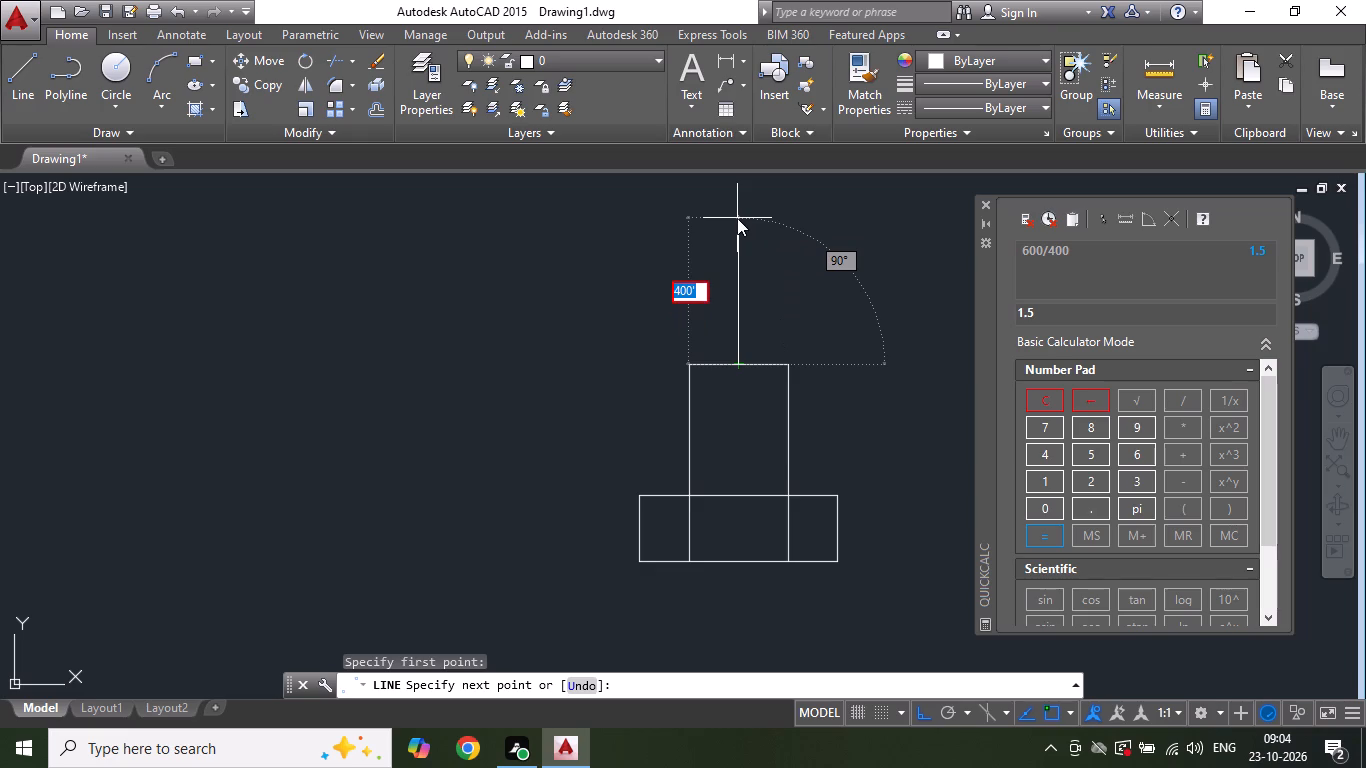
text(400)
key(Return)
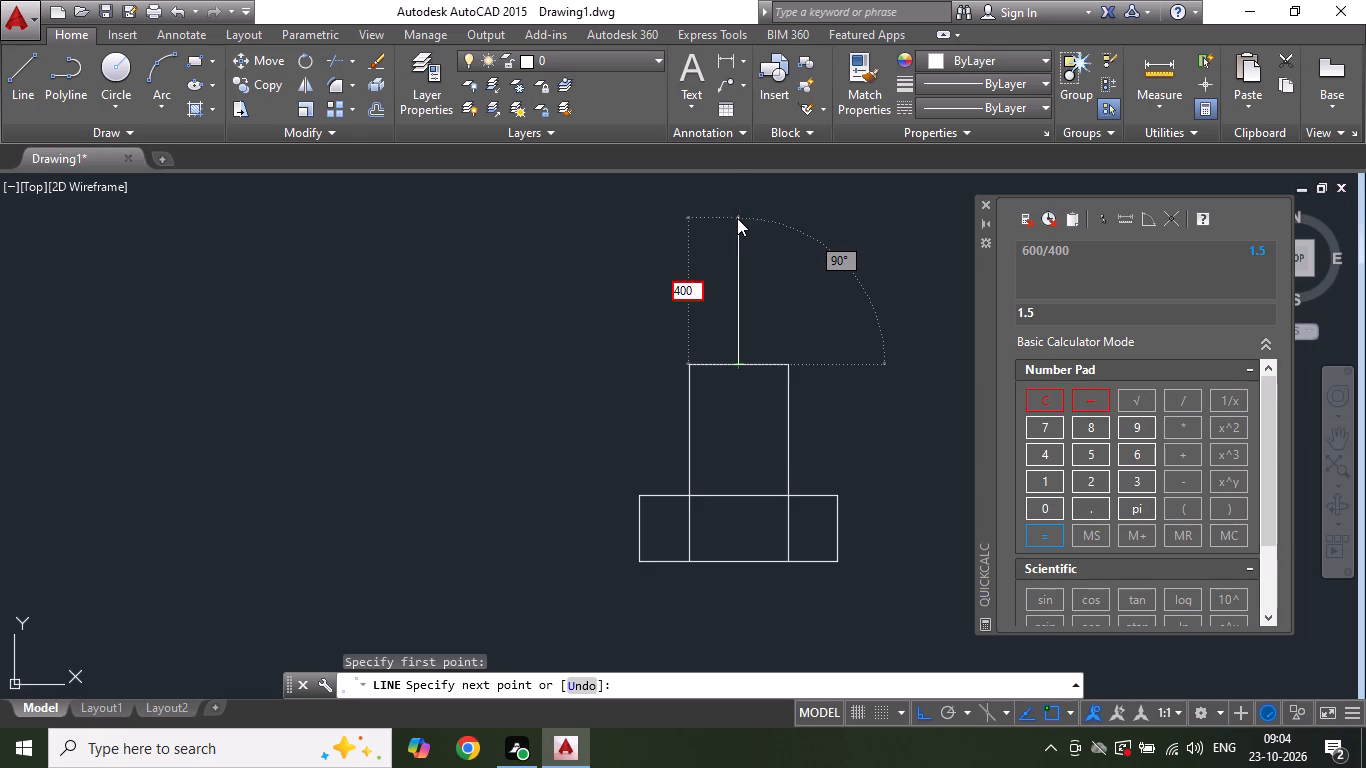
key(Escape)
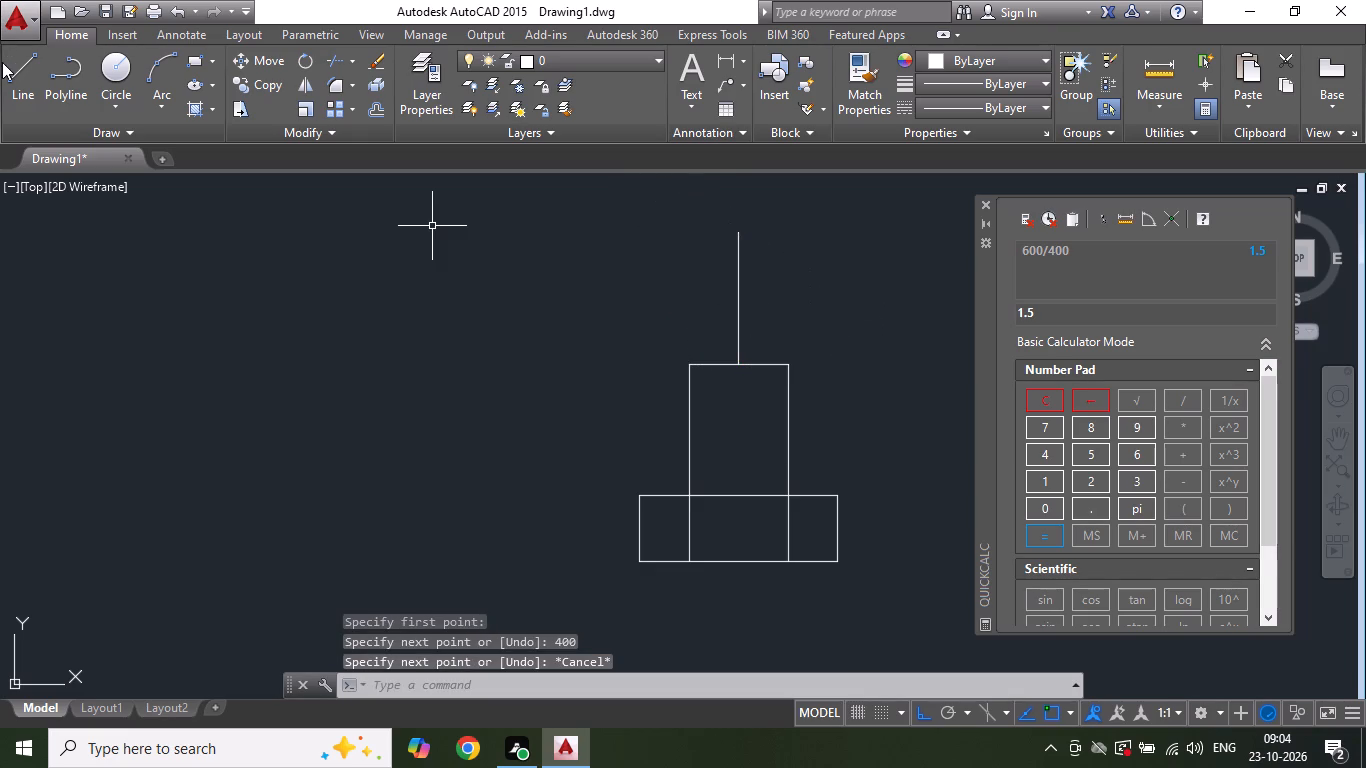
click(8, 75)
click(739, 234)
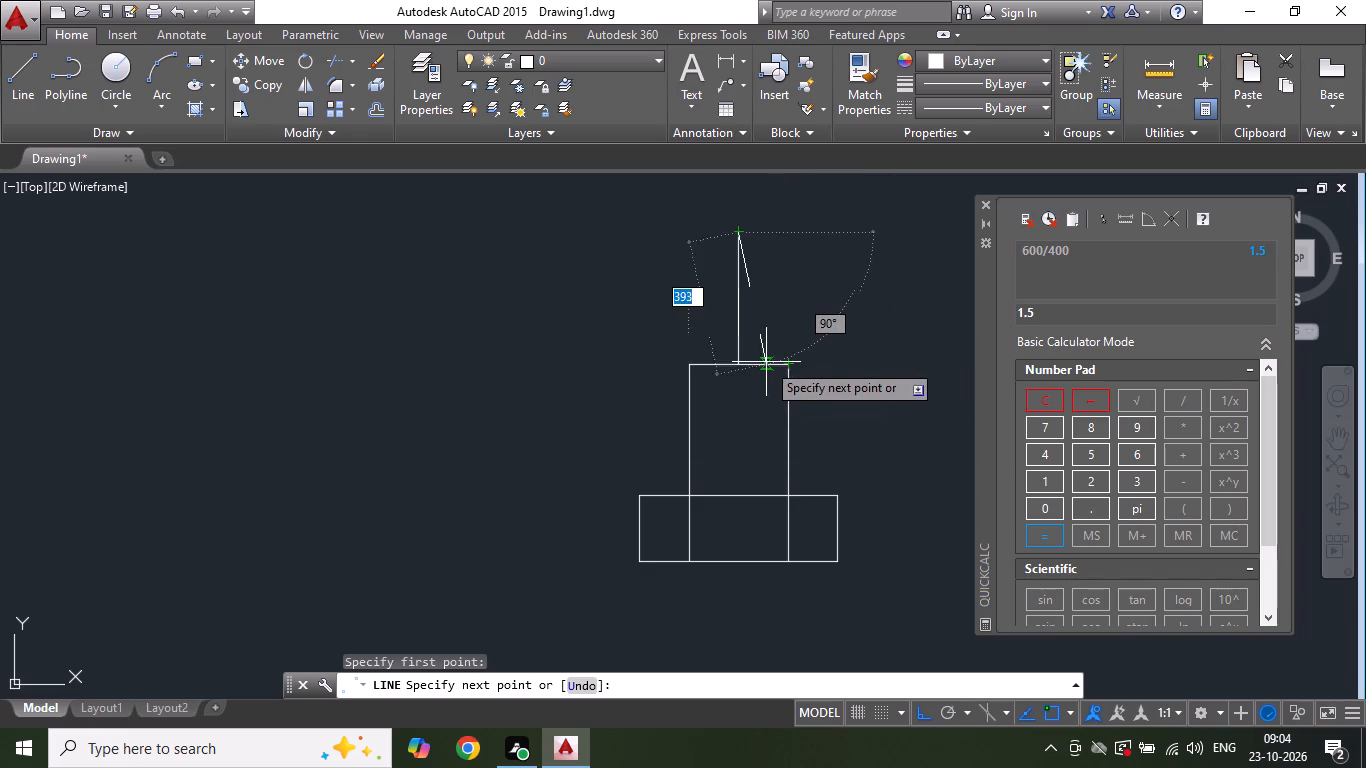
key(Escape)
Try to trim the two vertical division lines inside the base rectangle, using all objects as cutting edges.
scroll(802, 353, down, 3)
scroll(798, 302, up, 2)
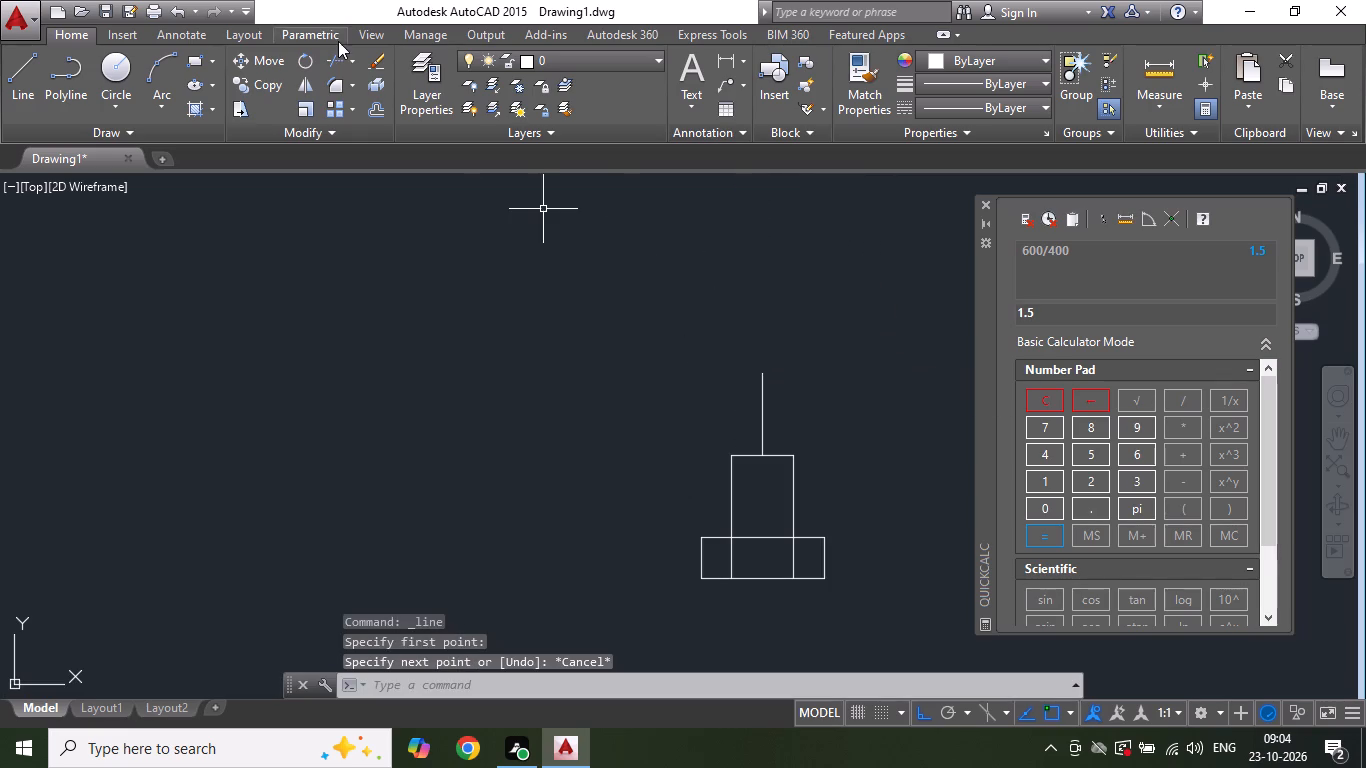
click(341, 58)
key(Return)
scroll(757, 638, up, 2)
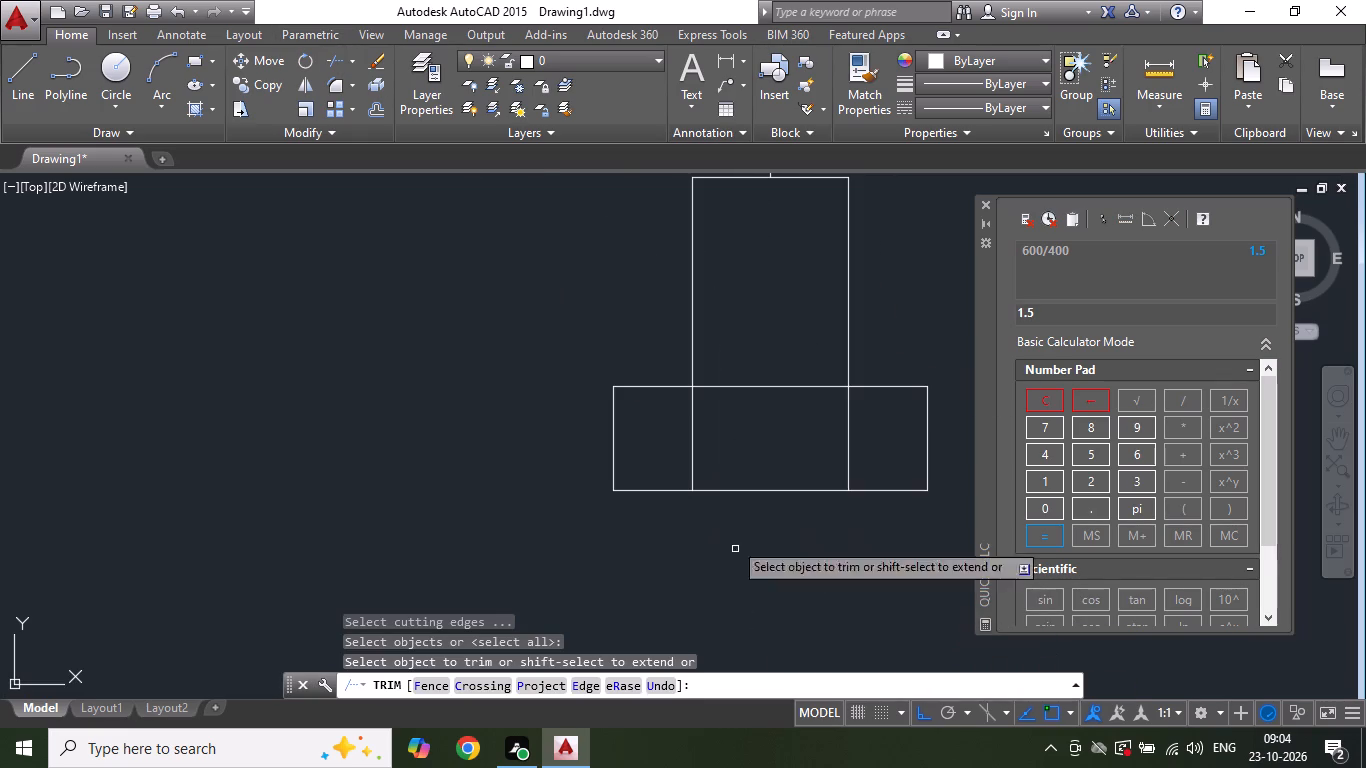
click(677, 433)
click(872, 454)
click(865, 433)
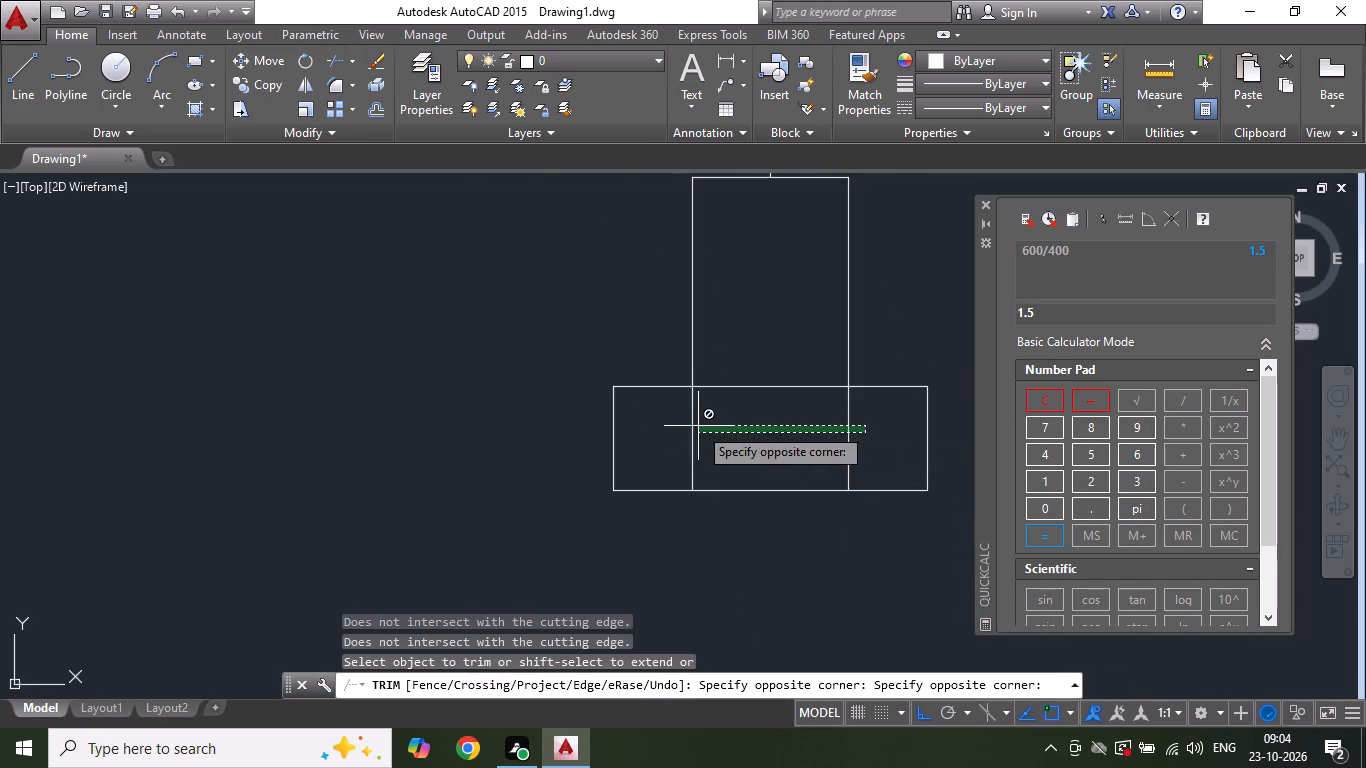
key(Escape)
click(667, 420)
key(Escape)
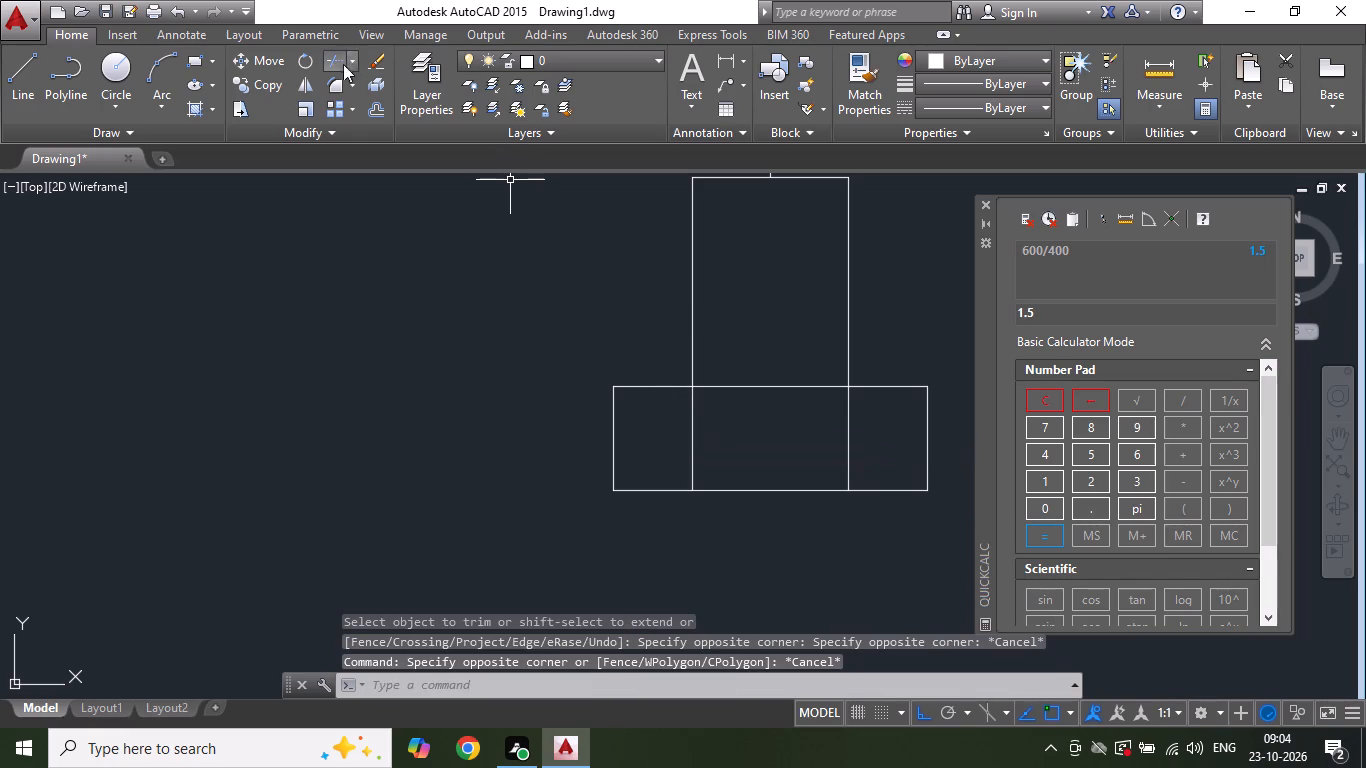
Measure the distance from the upright's lower right corner to the base rectangle's upper right corner.
click(1133, 58)
scroll(834, 497, down, 1)
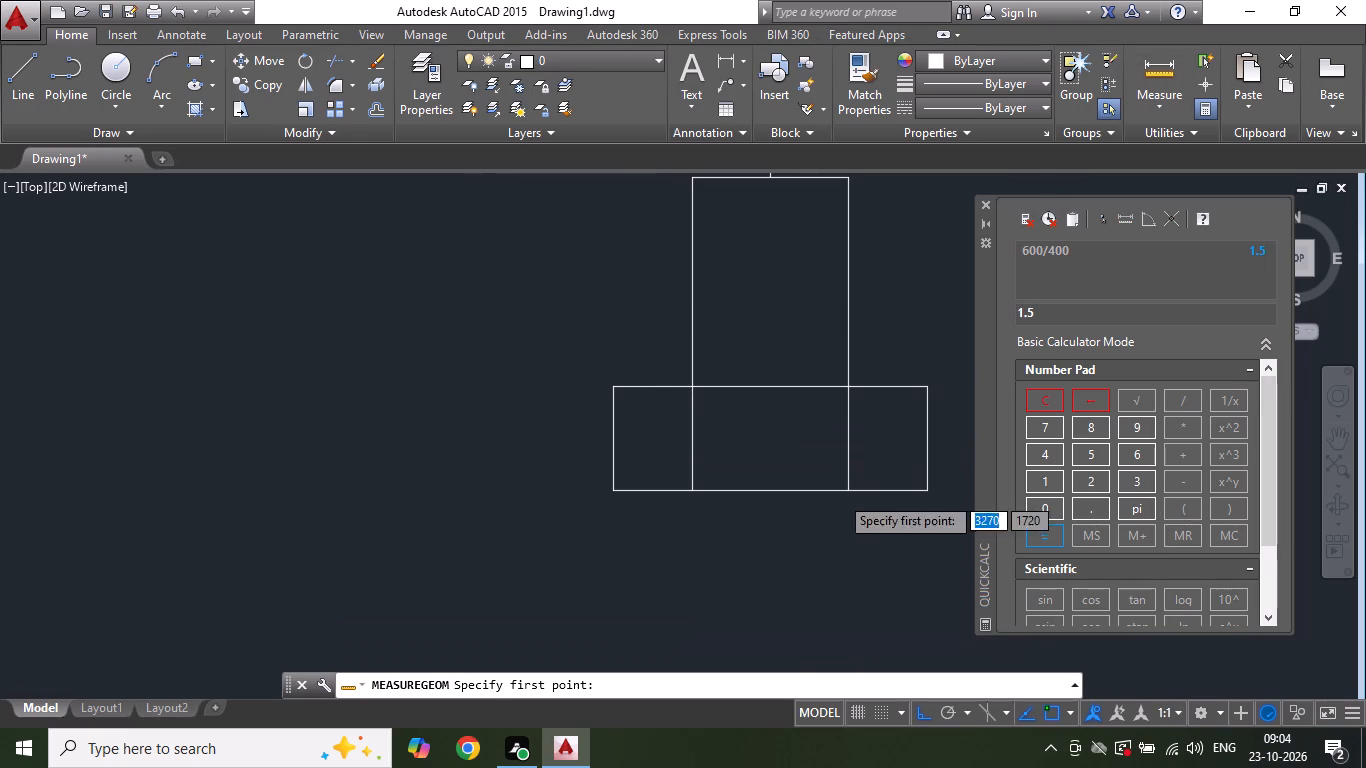
scroll(833, 497, down, 1)
scroll(841, 447, up, 2)
click(821, 465)
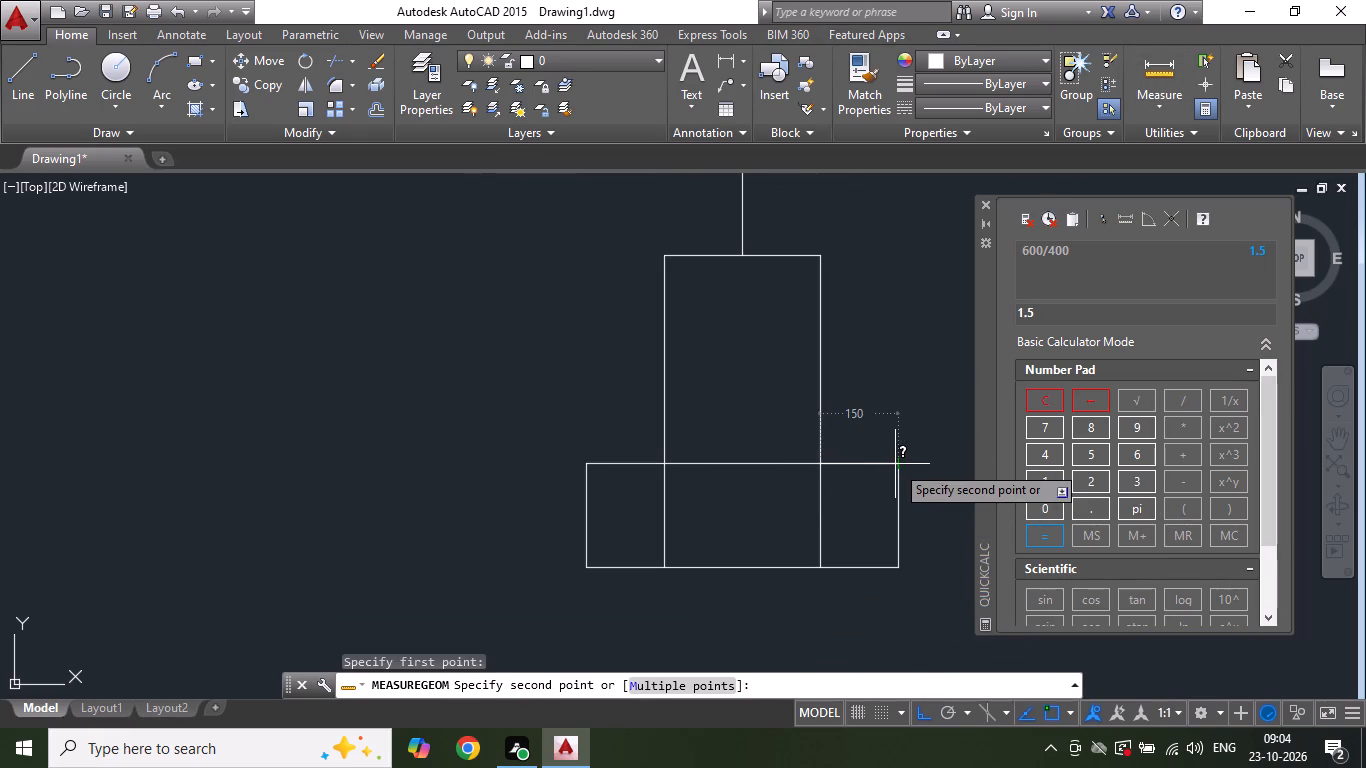
key(Escape)
Measure the distance from the foot of the upper vertical line to the upright's top right corner.
scroll(722, 520, down, 2)
scroll(745, 394, up, 2)
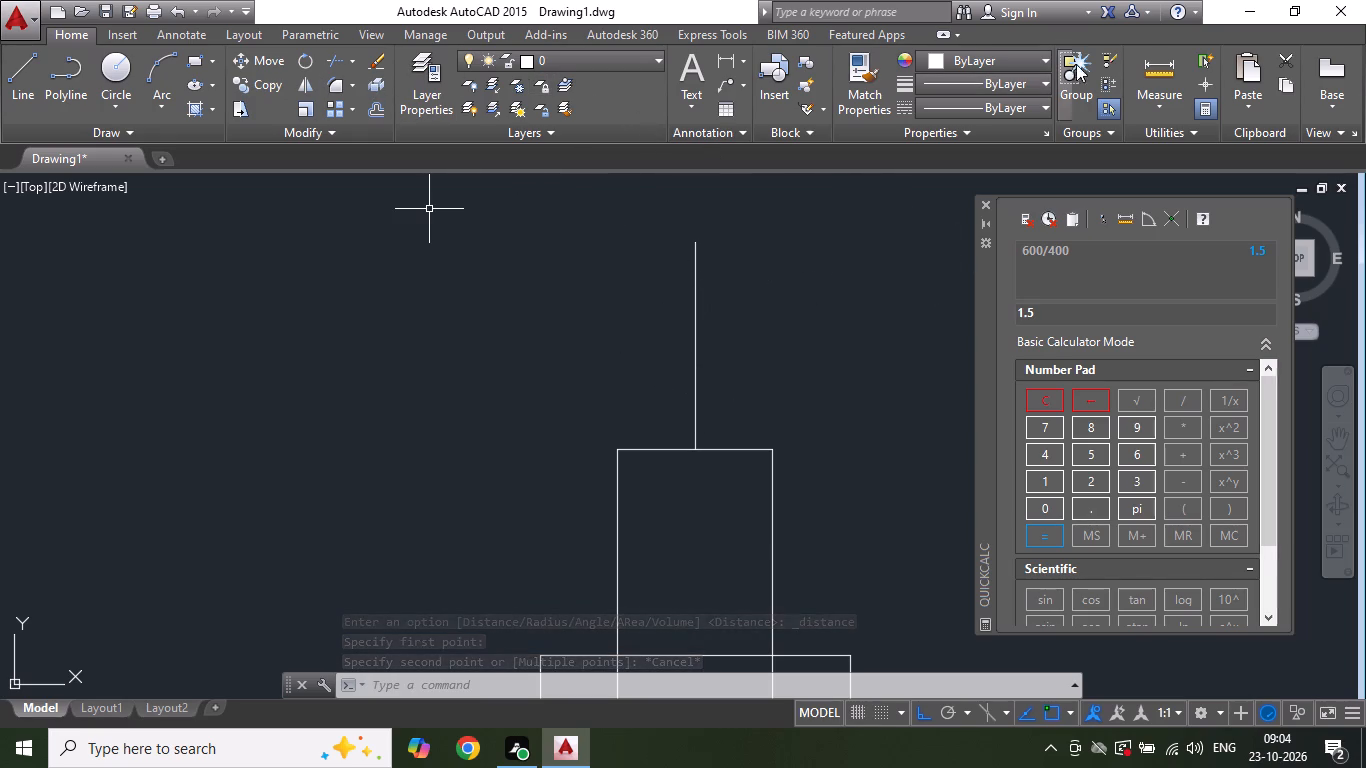
click(1159, 67)
click(695, 451)
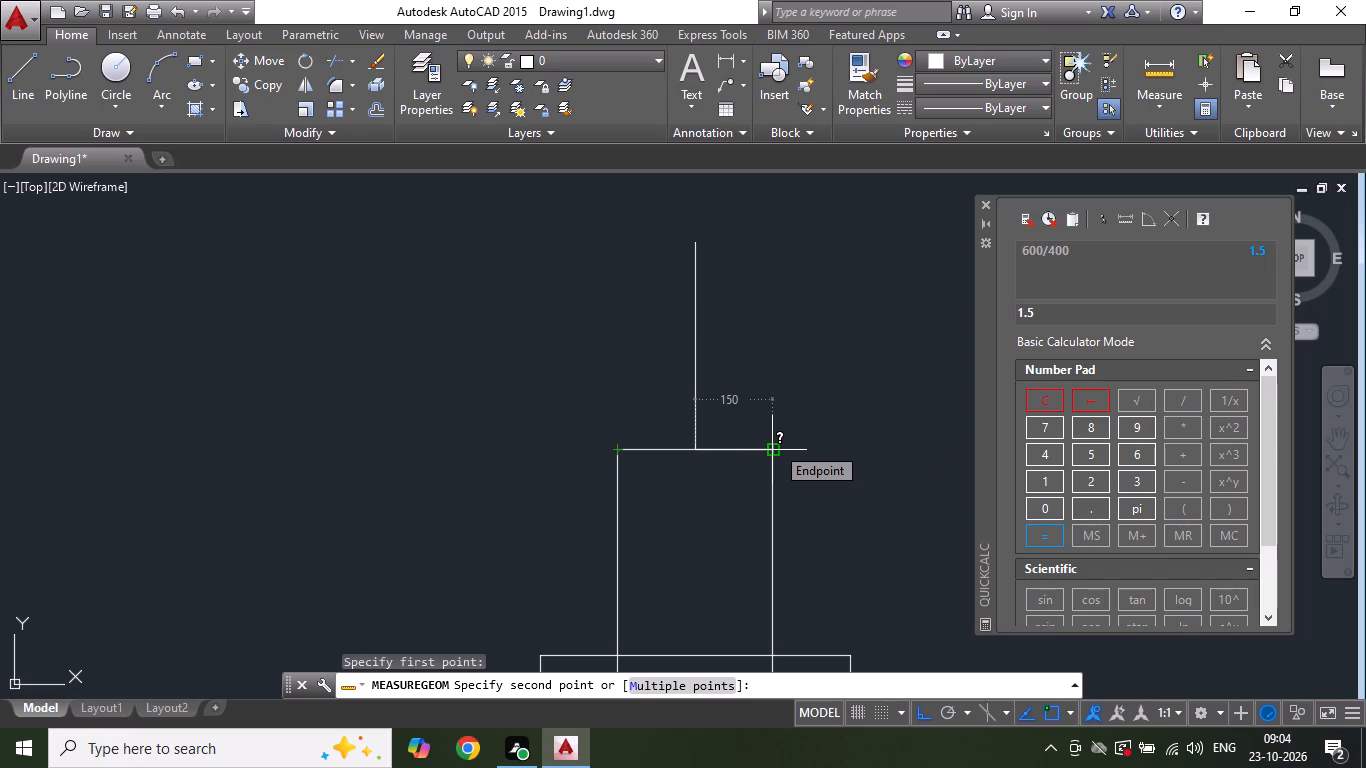
key(Escape)
Measure across the upright outline, starting from the midpoint of its left side.
scroll(749, 416, down, 2)
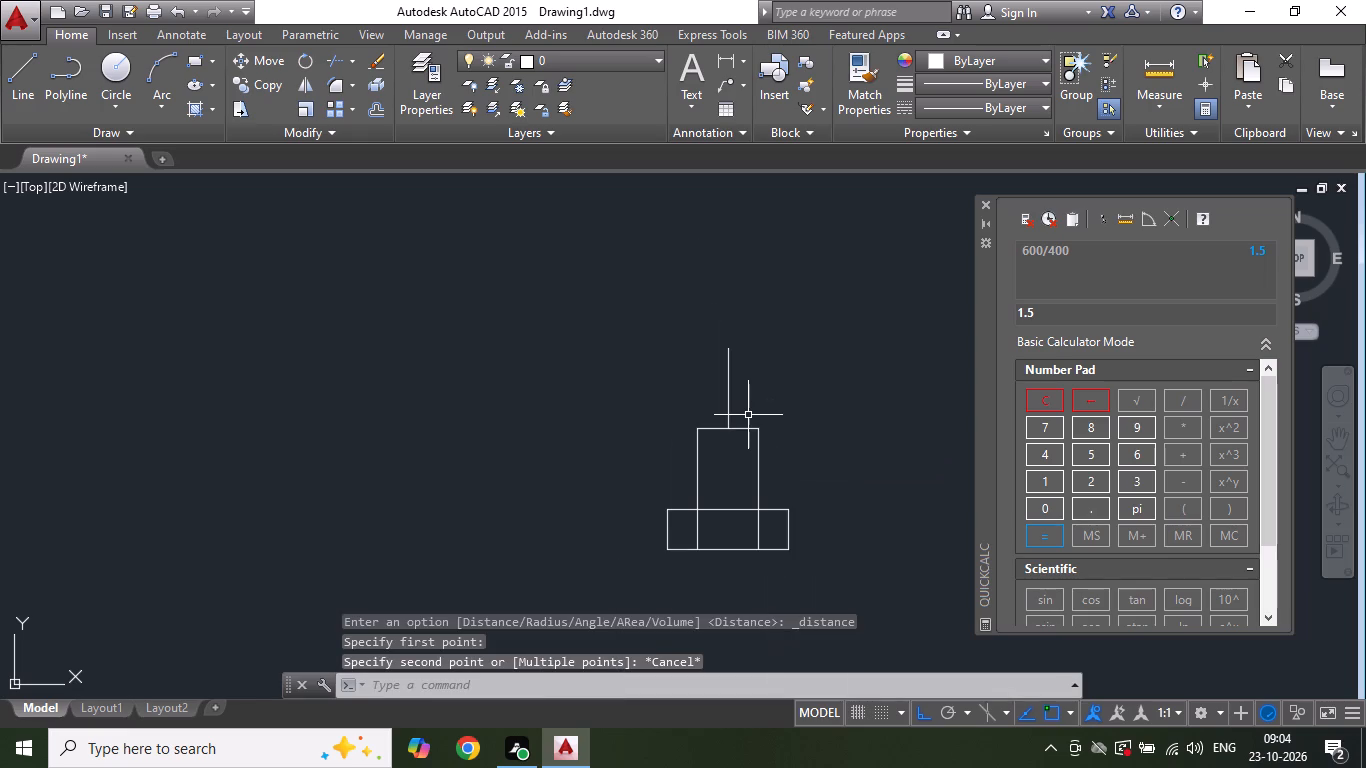
scroll(748, 418, down, 1)
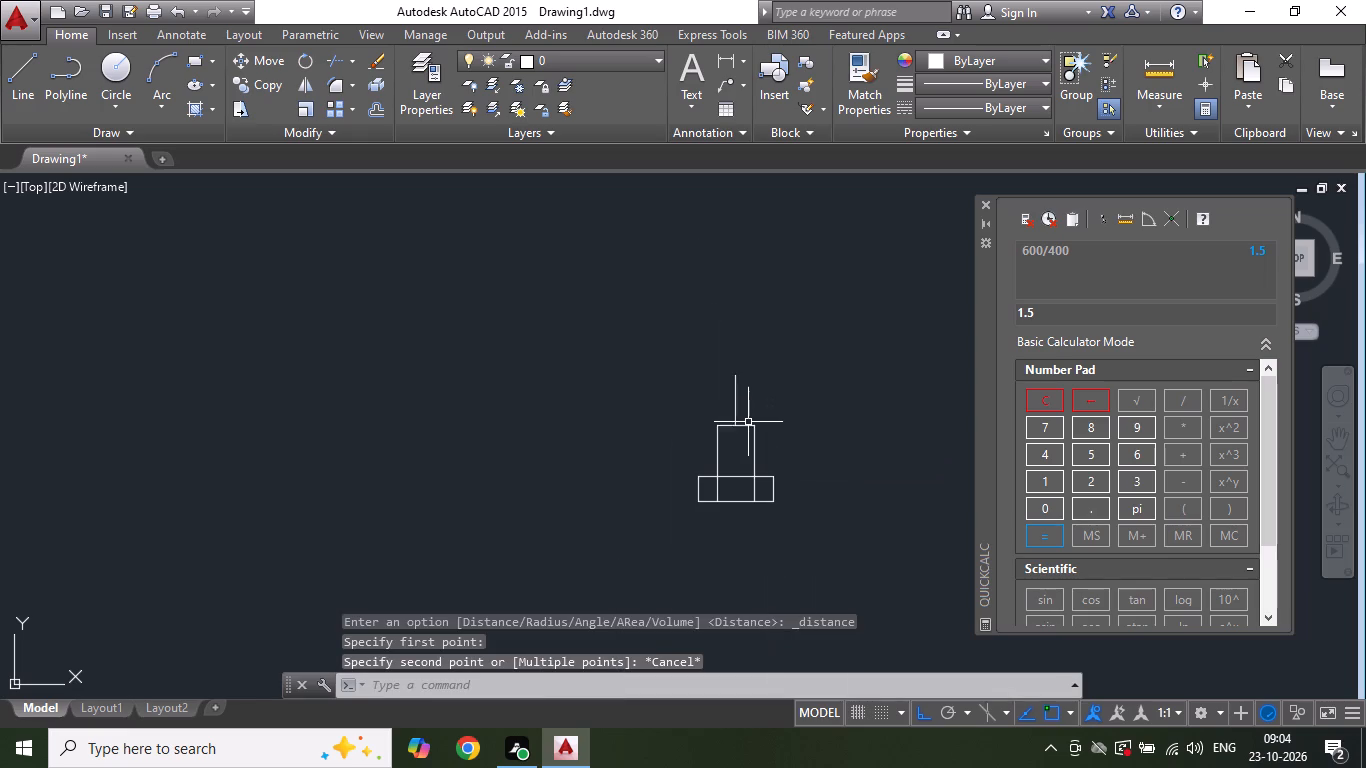
scroll(746, 455, up, 2)
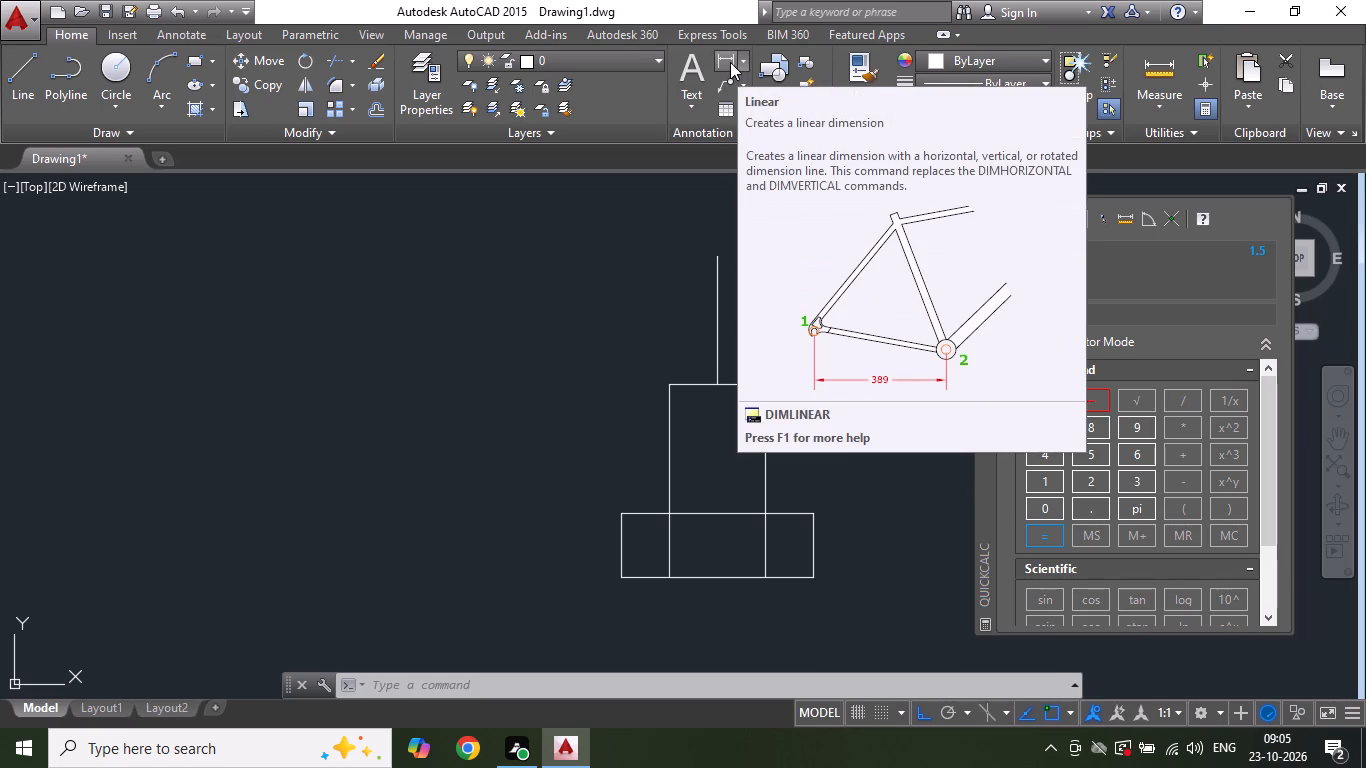
double_click(1144, 55)
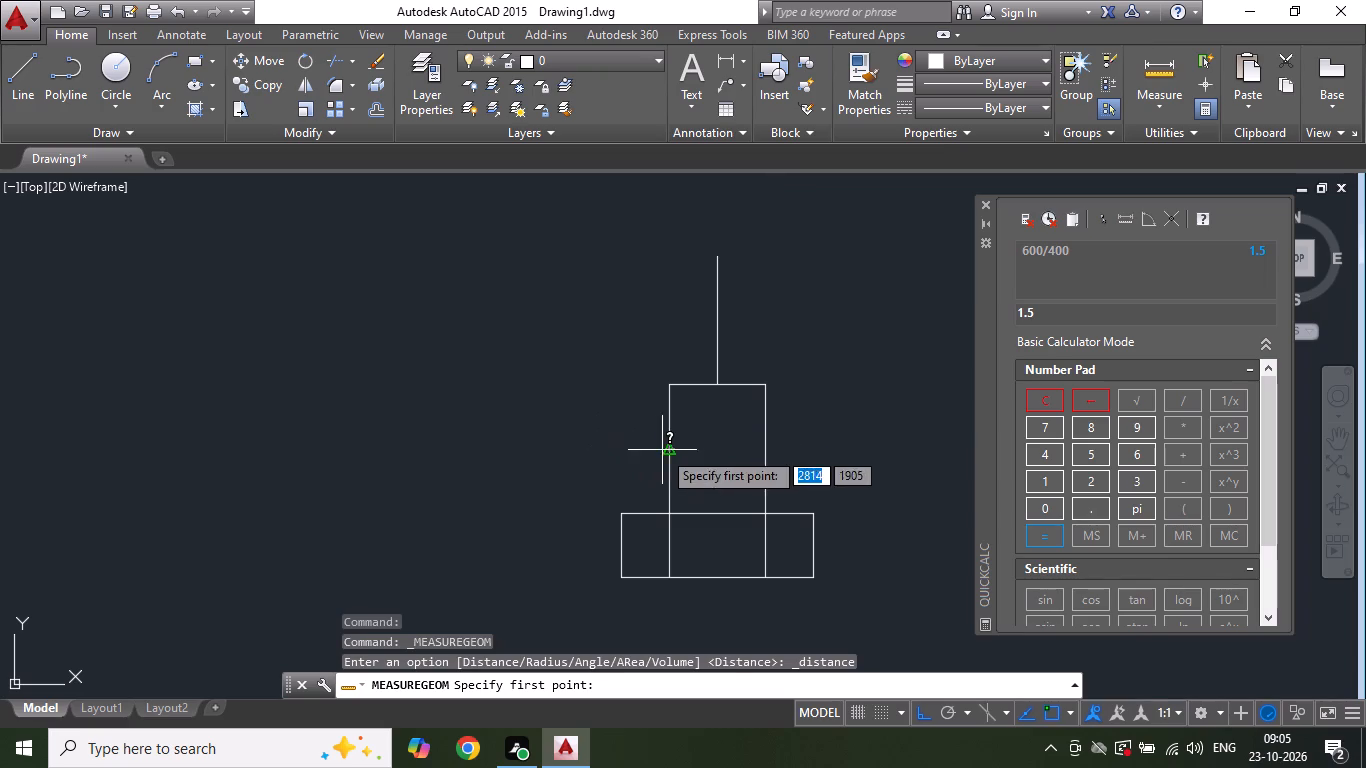
click(665, 449)
key(Escape)
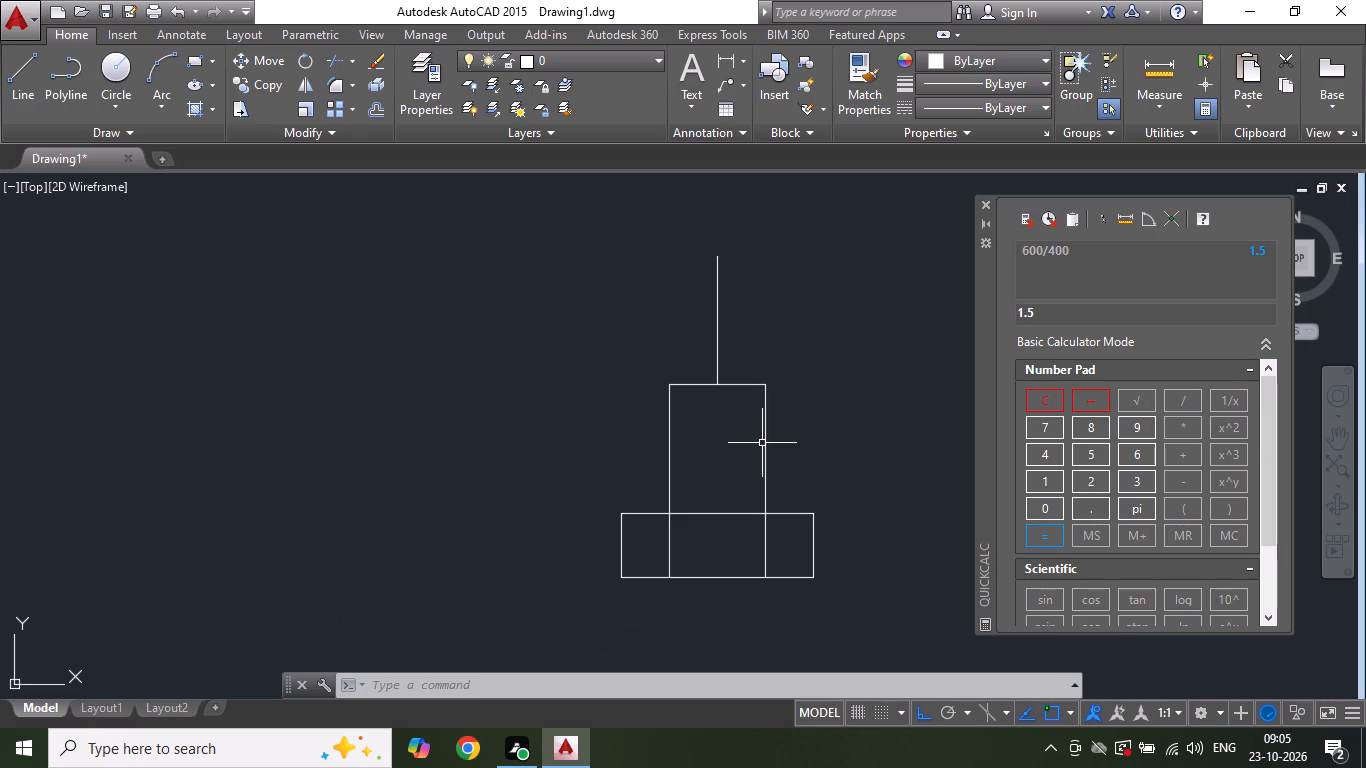
key(Escape)
Delete the upright outline's two sides and top edge together with the vertical line above it.
drag(781, 415, 764, 409)
click(607, 425)
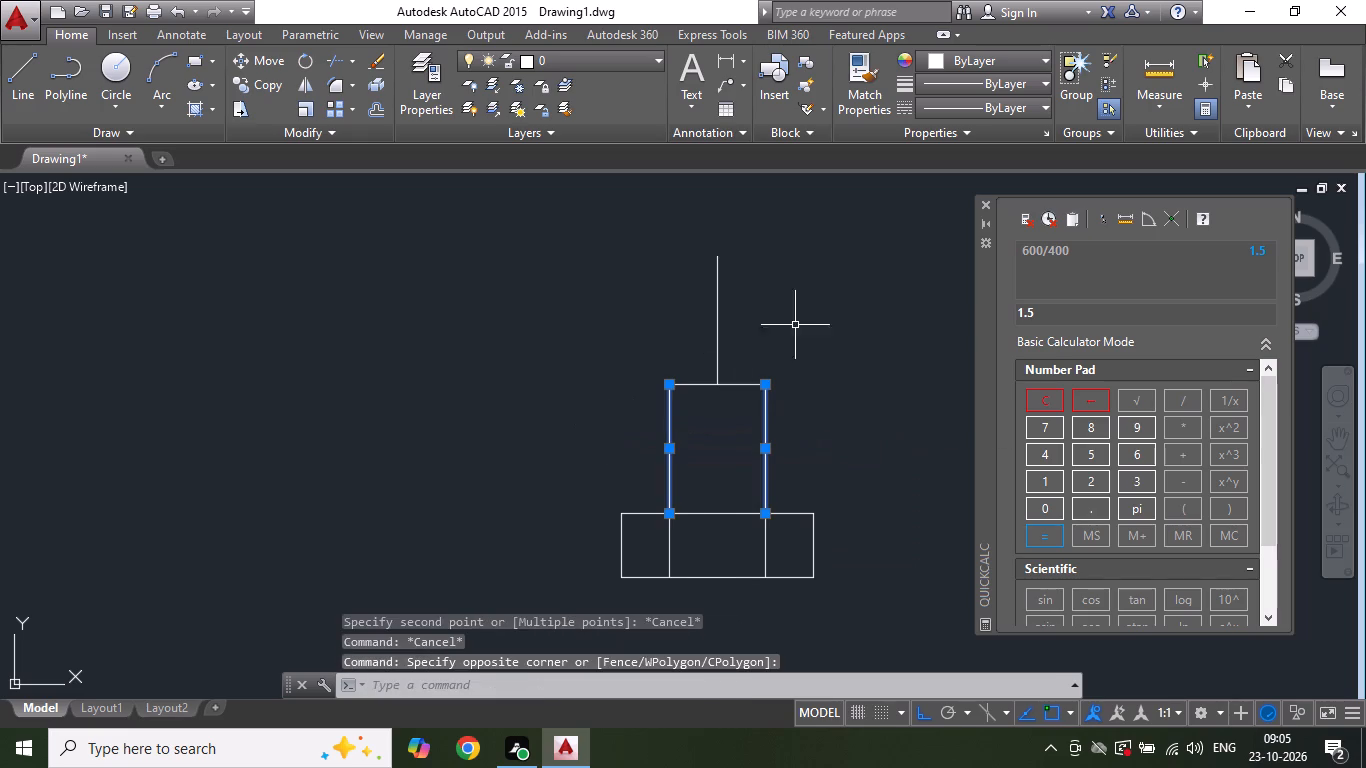
drag(823, 322, 749, 326)
click(681, 406)
key(Delete)
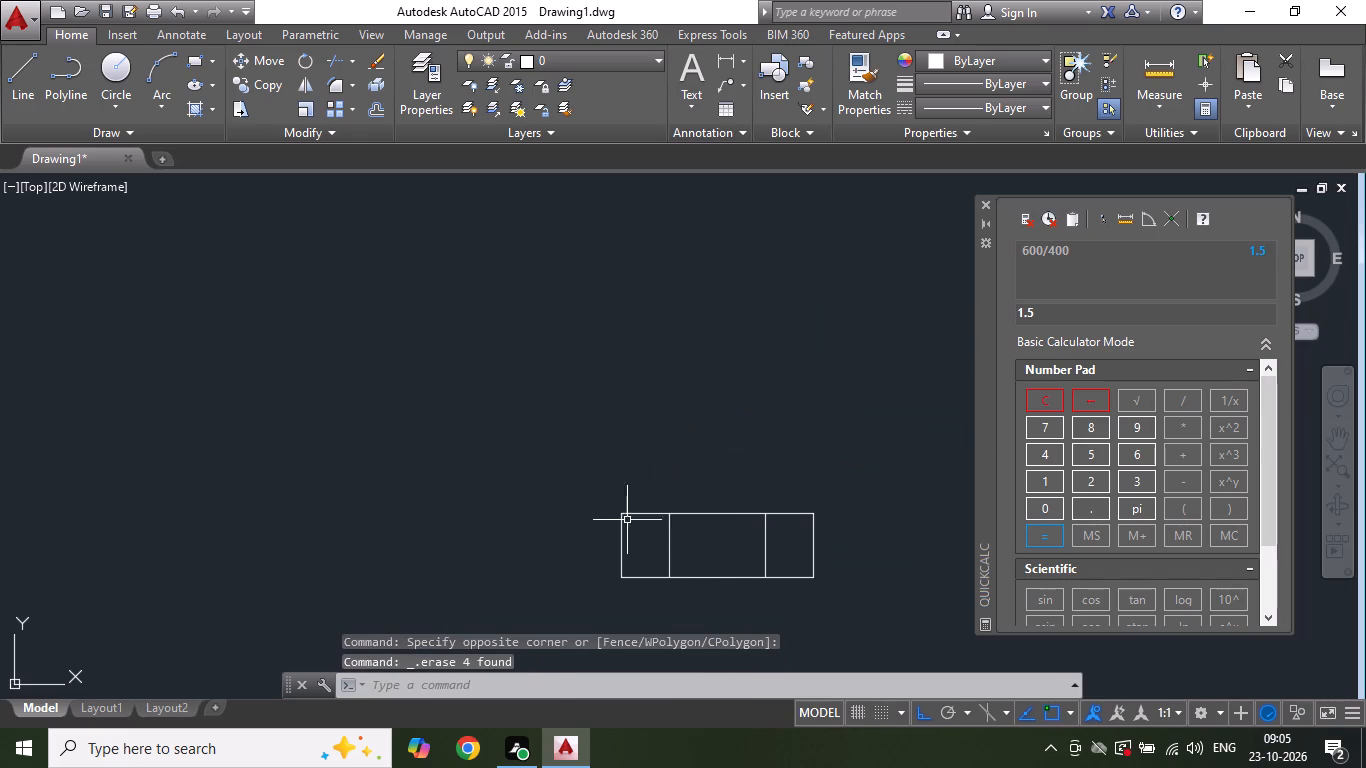
Delete the two vertical division lines inside the base rectangle.
drag(651, 484, 664, 504)
click(777, 591)
key(Delete)
Draw a 400 long vertical line upward from the midpoint of the base rectangle's upper edge.
click(21, 75)
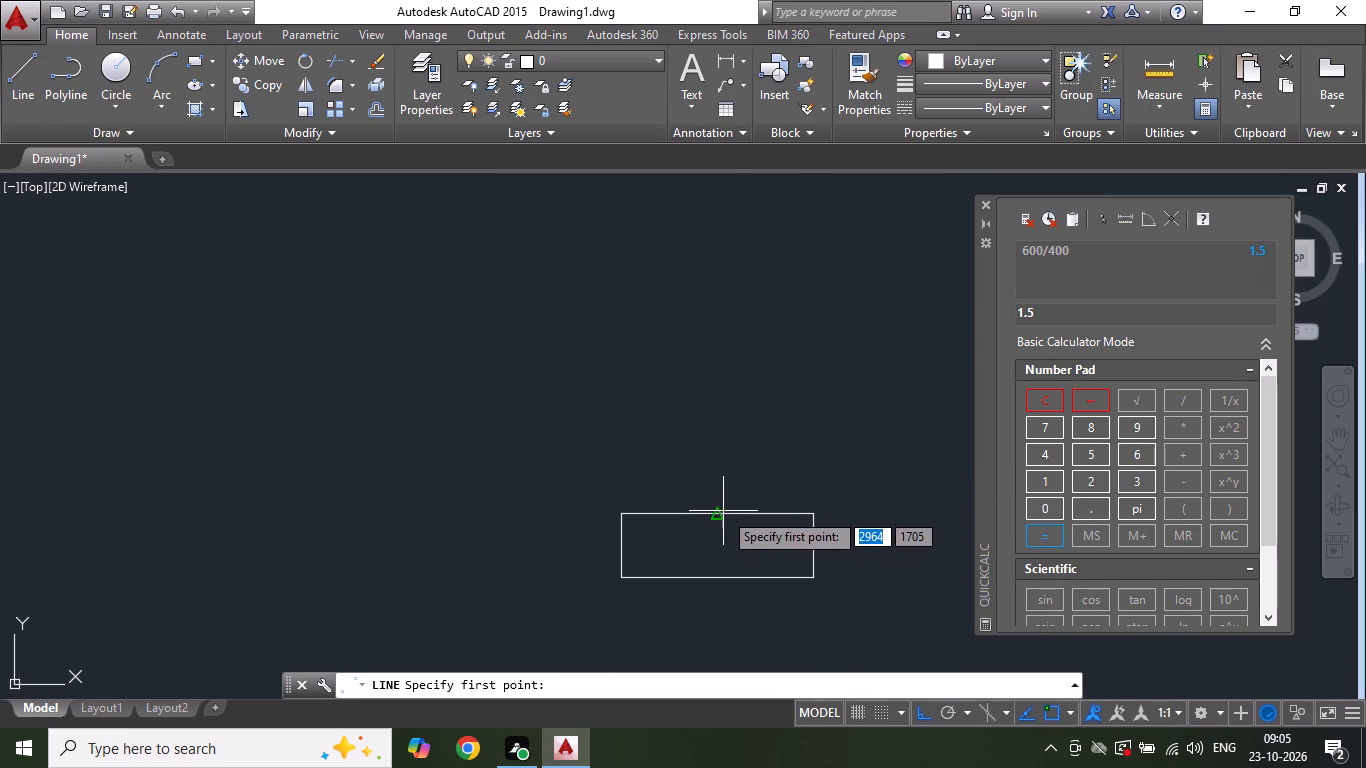
click(714, 511)
text(400)
key(apostrophe)
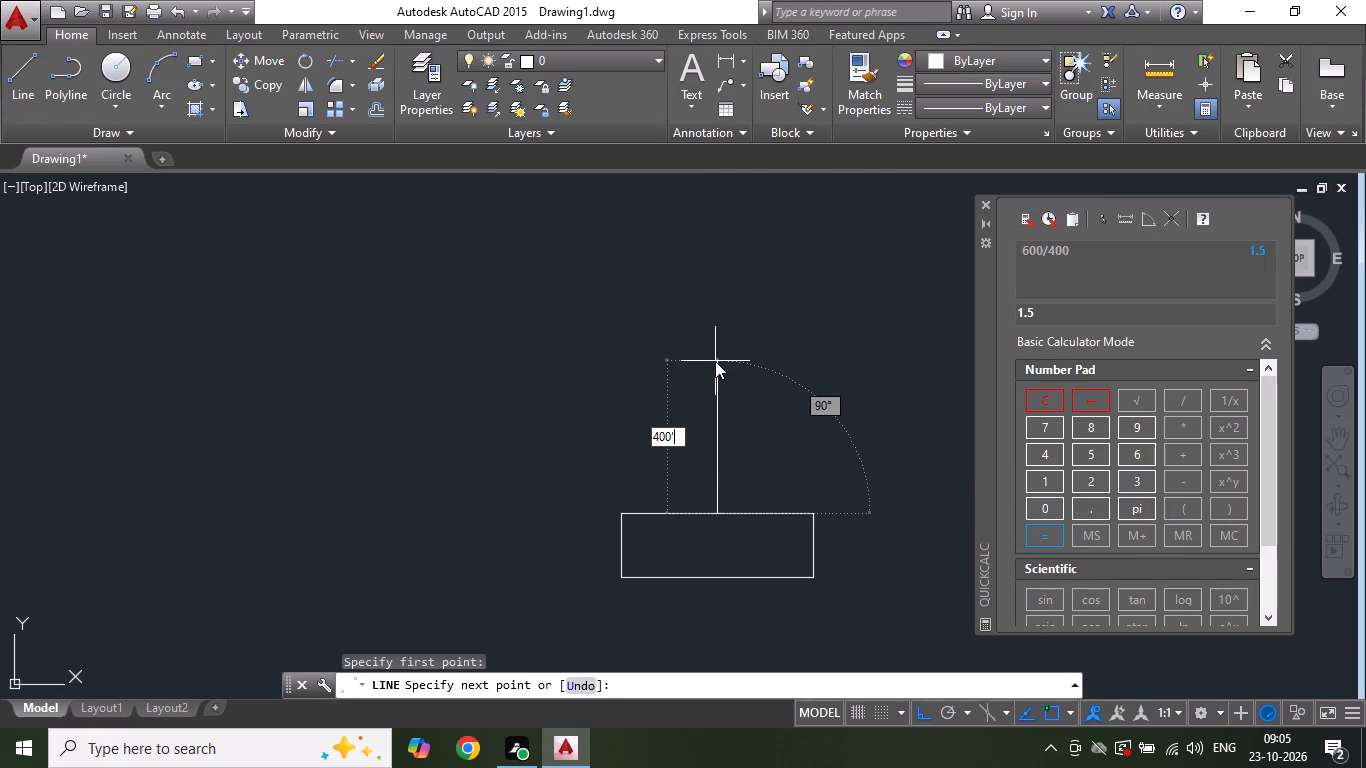
key(Return)
text(400)
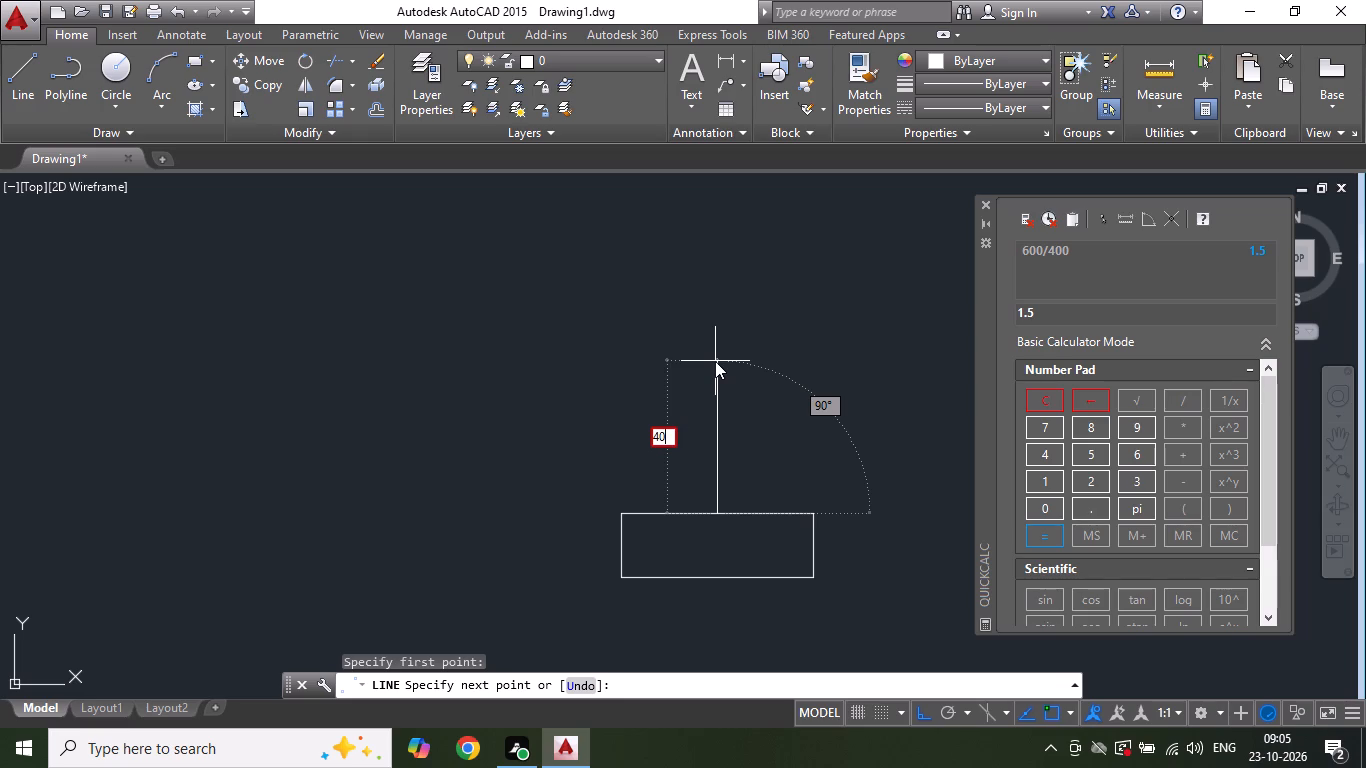
key(Return)
key(Escape)
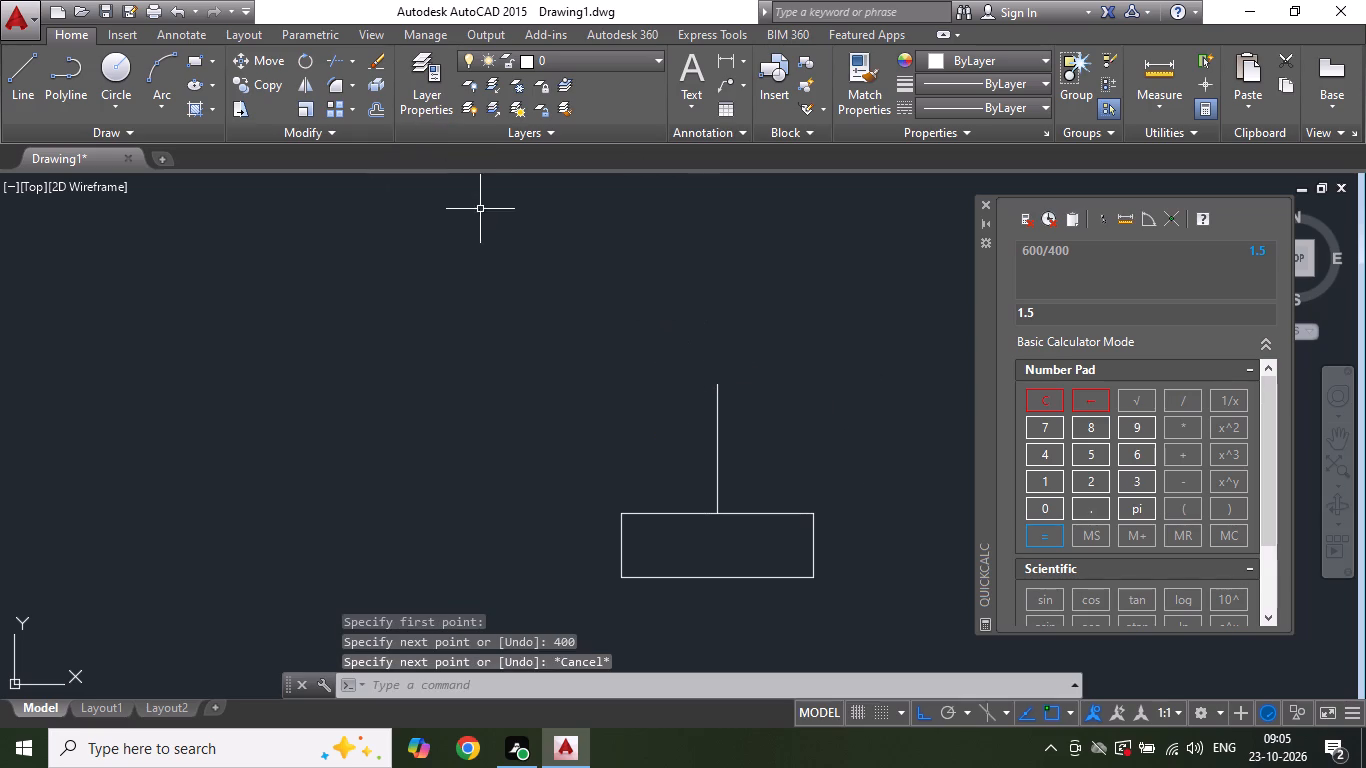
Offset the vertical centre line by 200 to its left and 200 to its right.
click(363, 111)
click(374, 108)
text(200')
key(BackSpace)
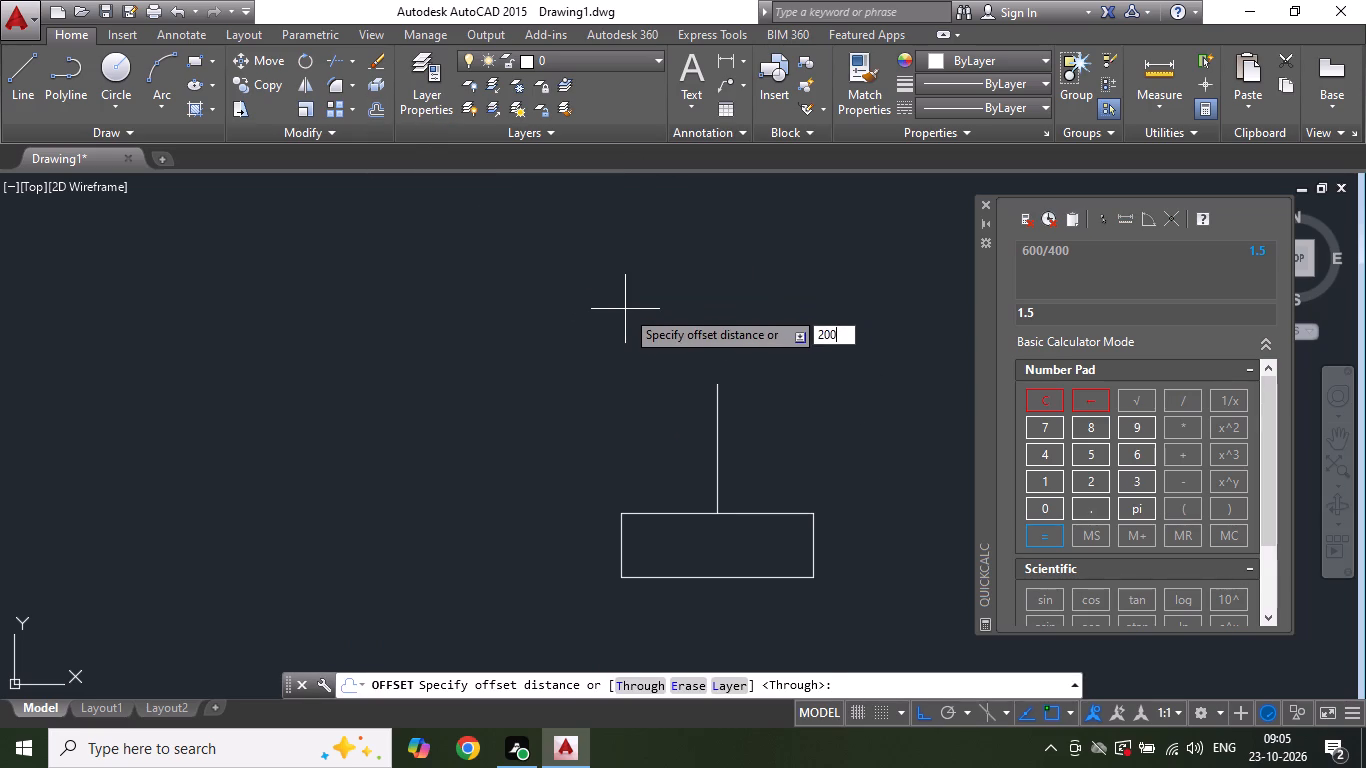
key(Return)
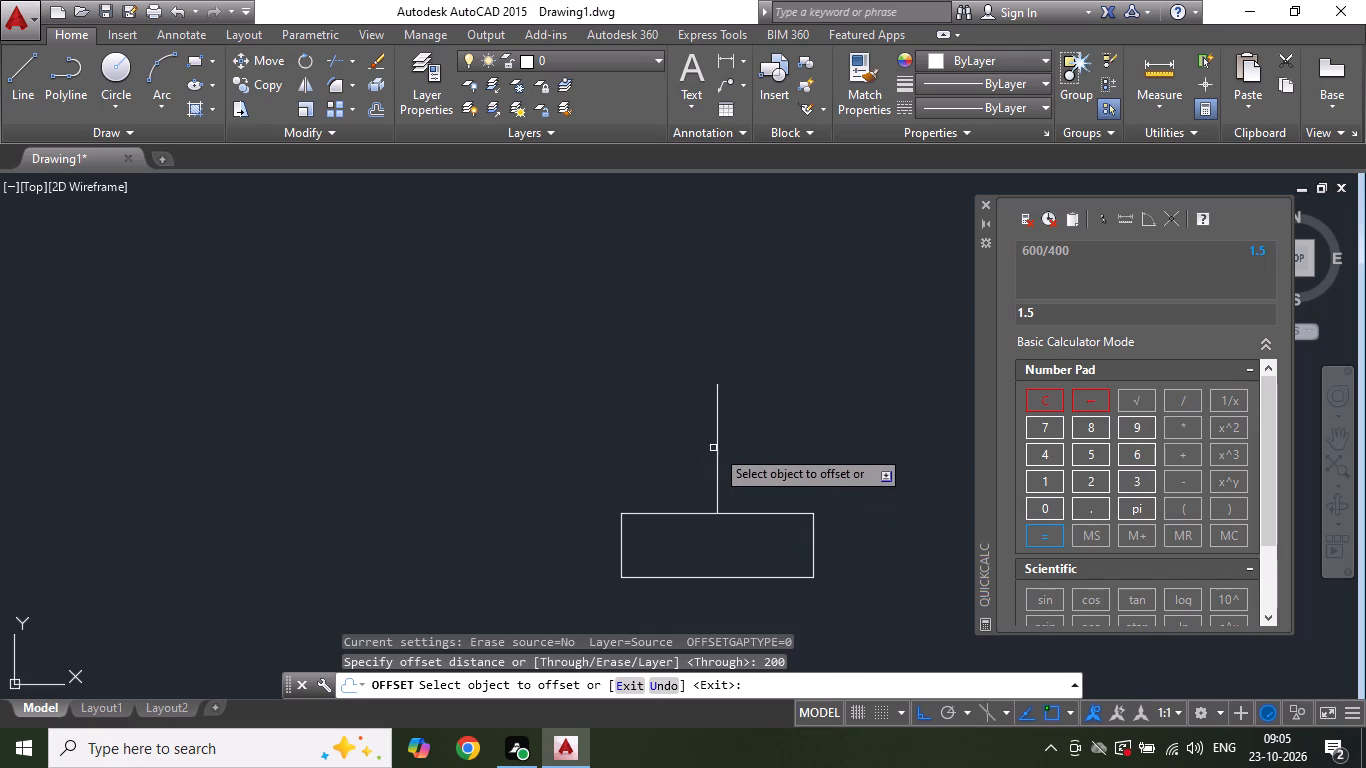
click(715, 448)
click(648, 456)
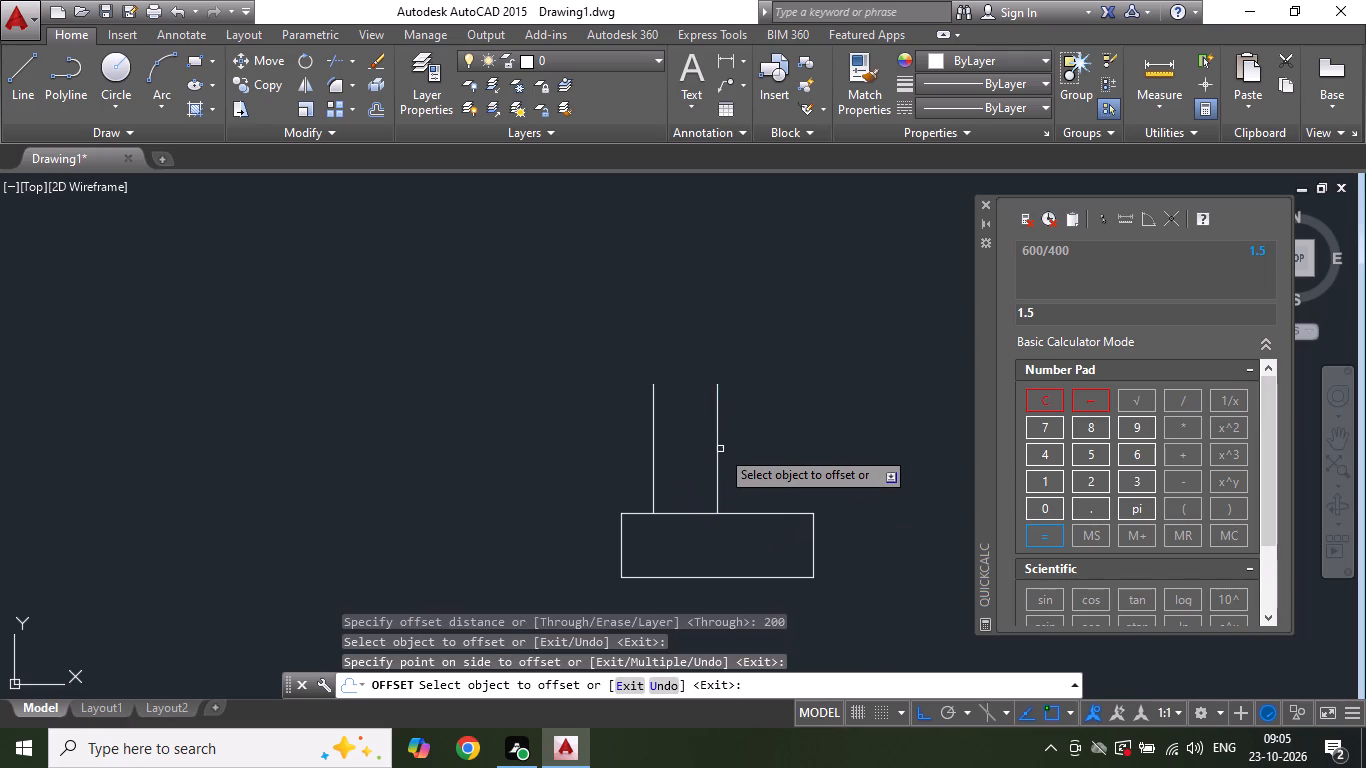
click(714, 449)
click(719, 450)
click(760, 460)
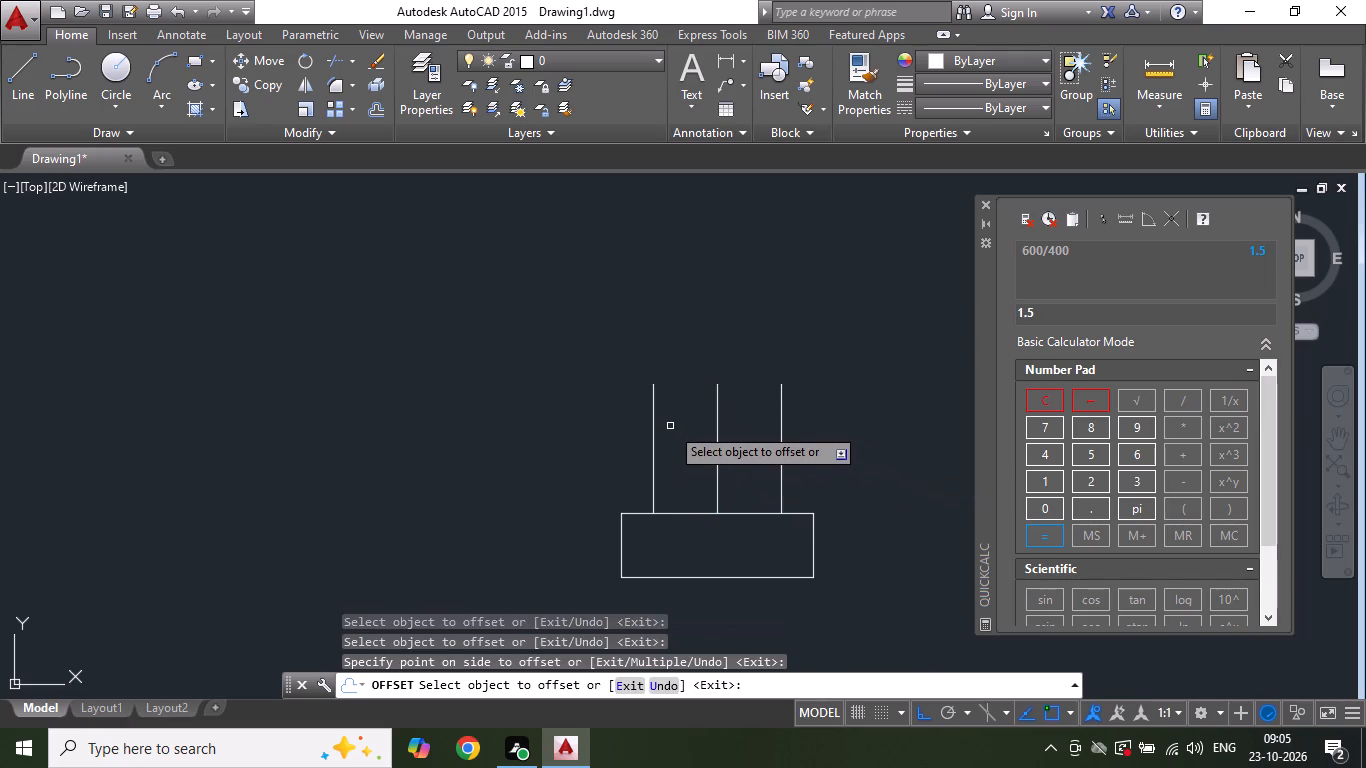
key(Escape)
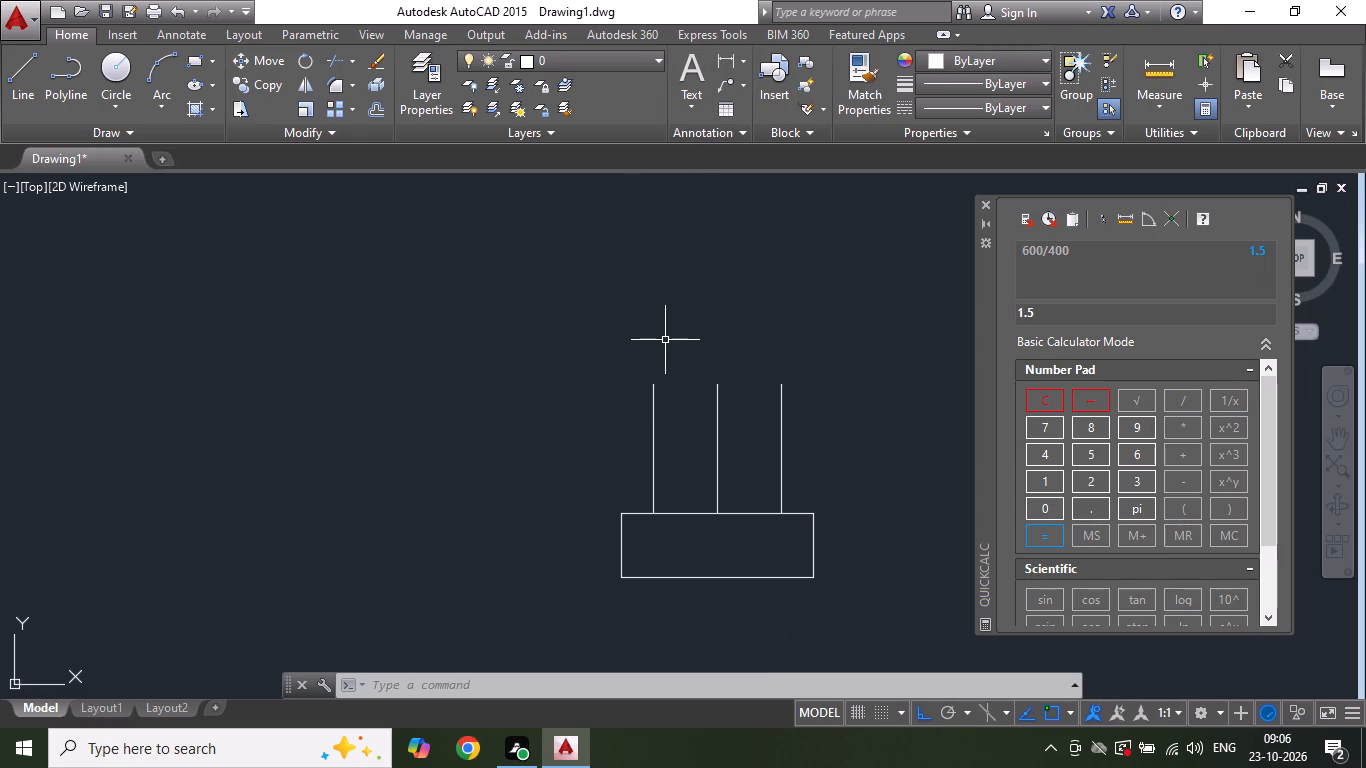
key(Escape)
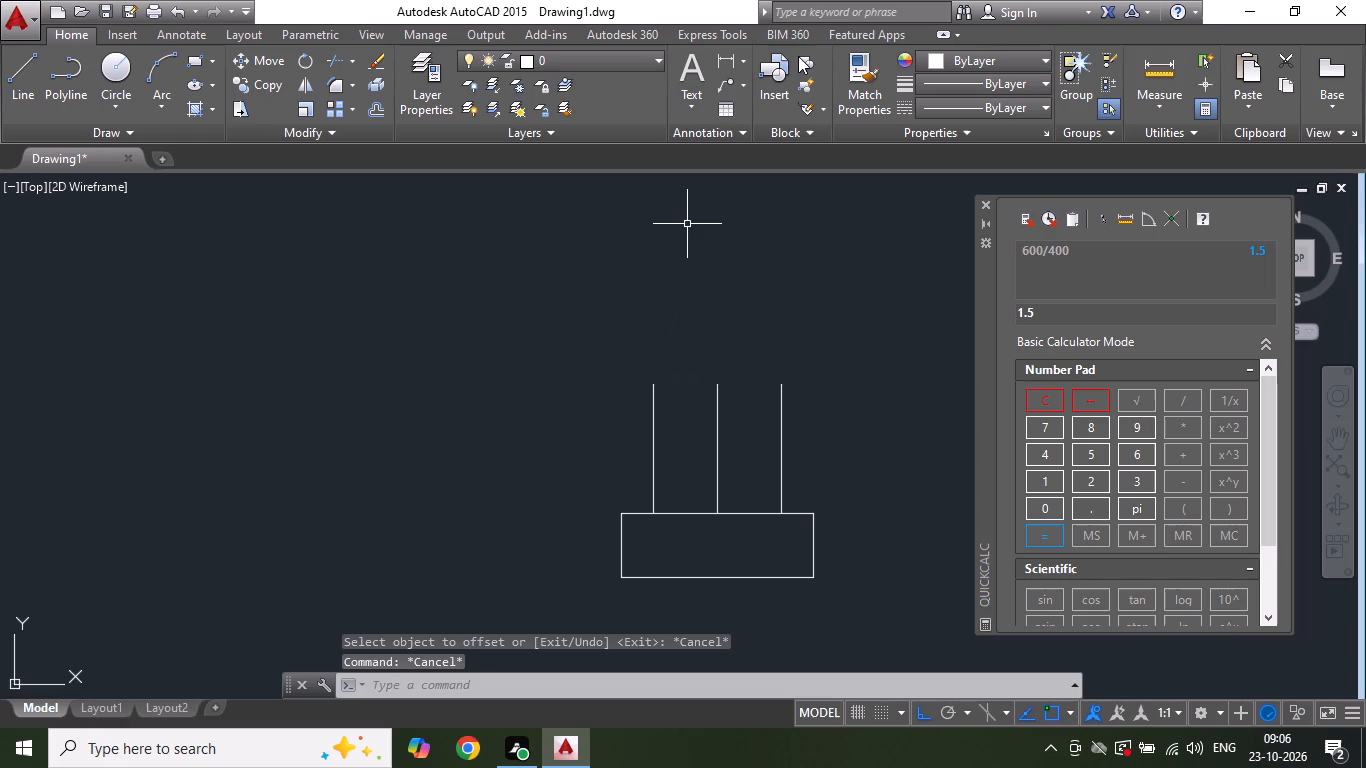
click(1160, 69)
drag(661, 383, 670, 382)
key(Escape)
Draw a horizontal line joining the top ends of the two outer vertical lines above the base rectangle.
click(10, 89)
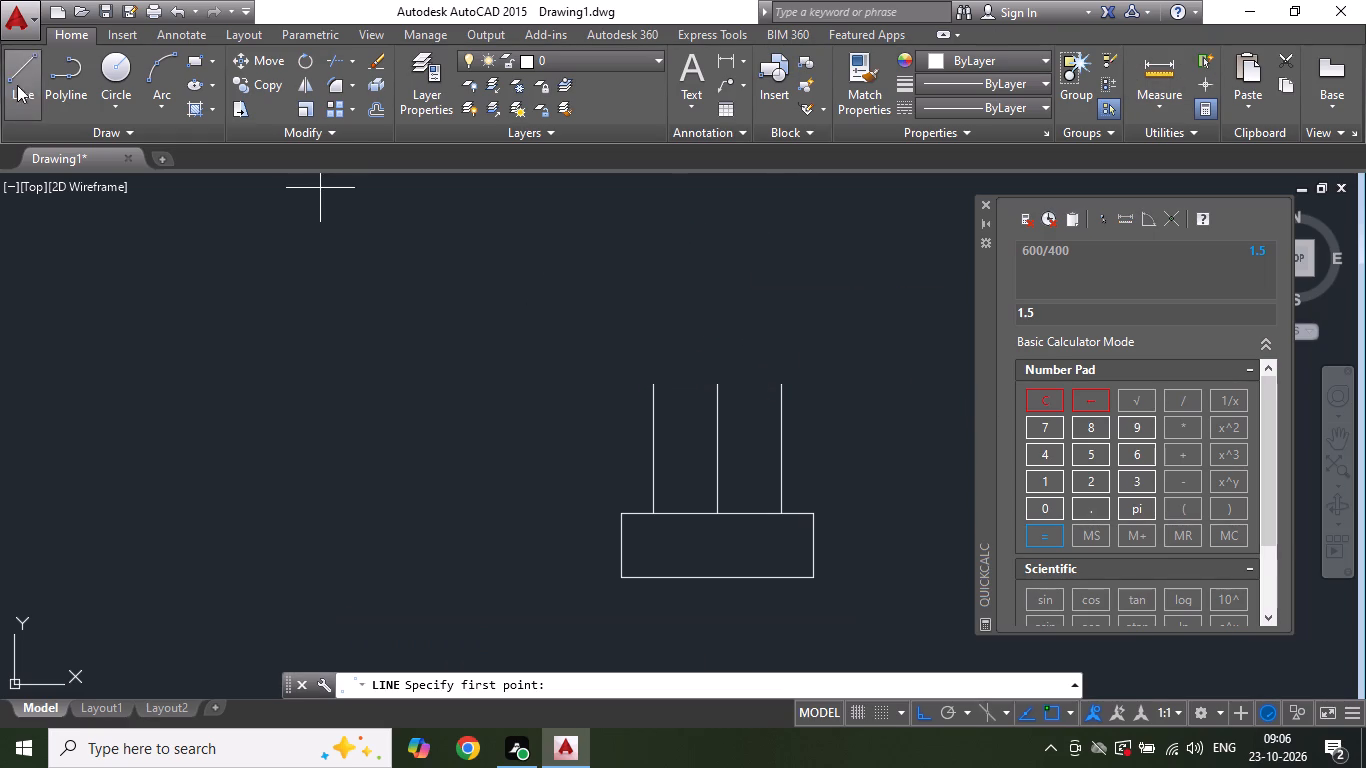
click(645, 380)
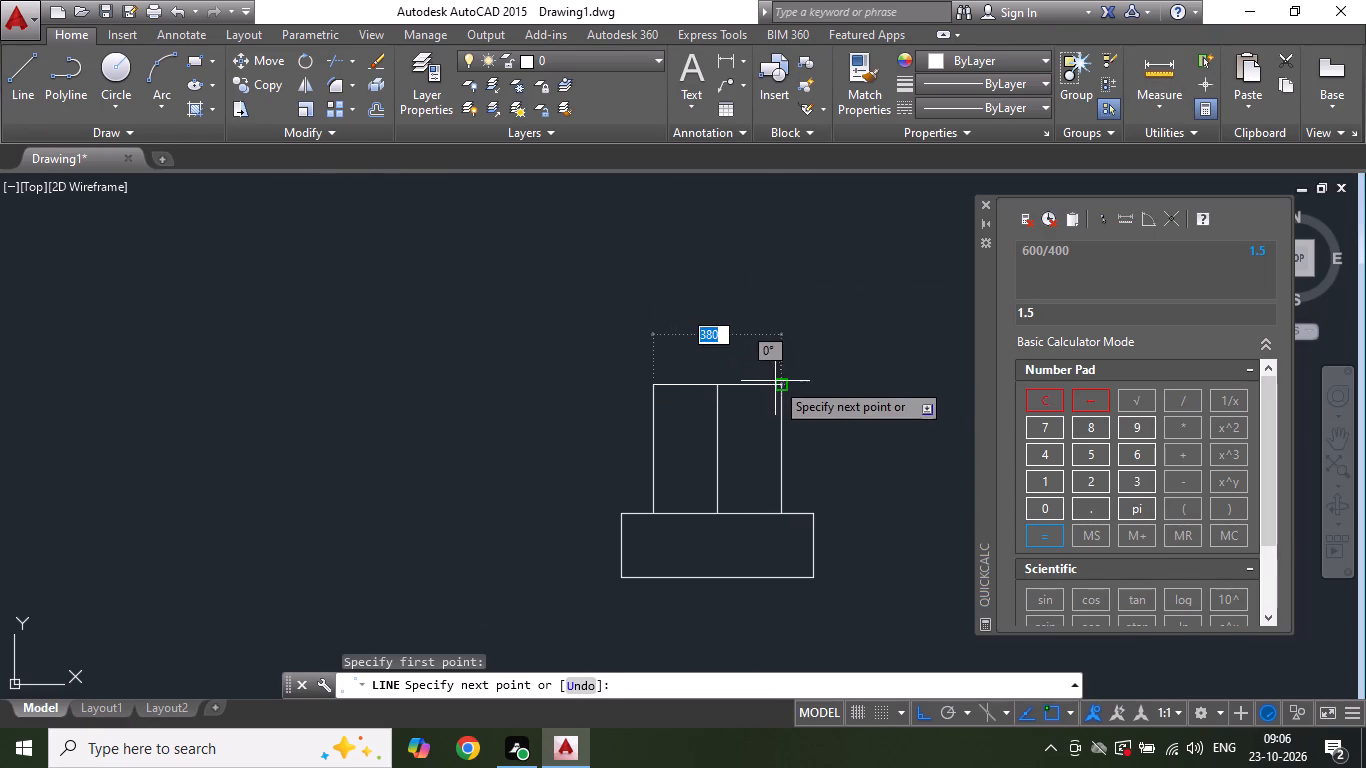
click(776, 381)
key(Escape)
Draw a 1000 long vertical line upward from the midpoint of the upright outline's top edge.
scroll(677, 428, down, 1)
scroll(741, 383, up, 2)
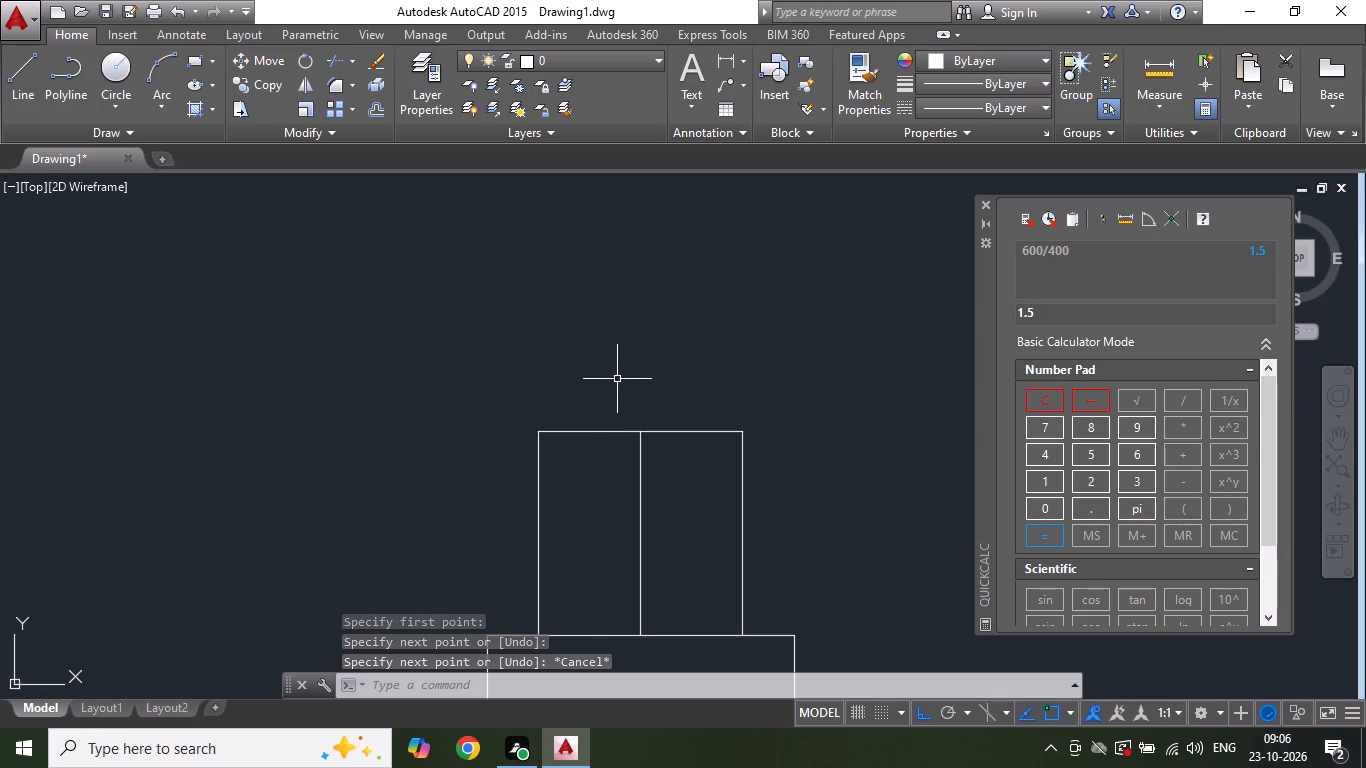
scroll(623, 373, down, 1)
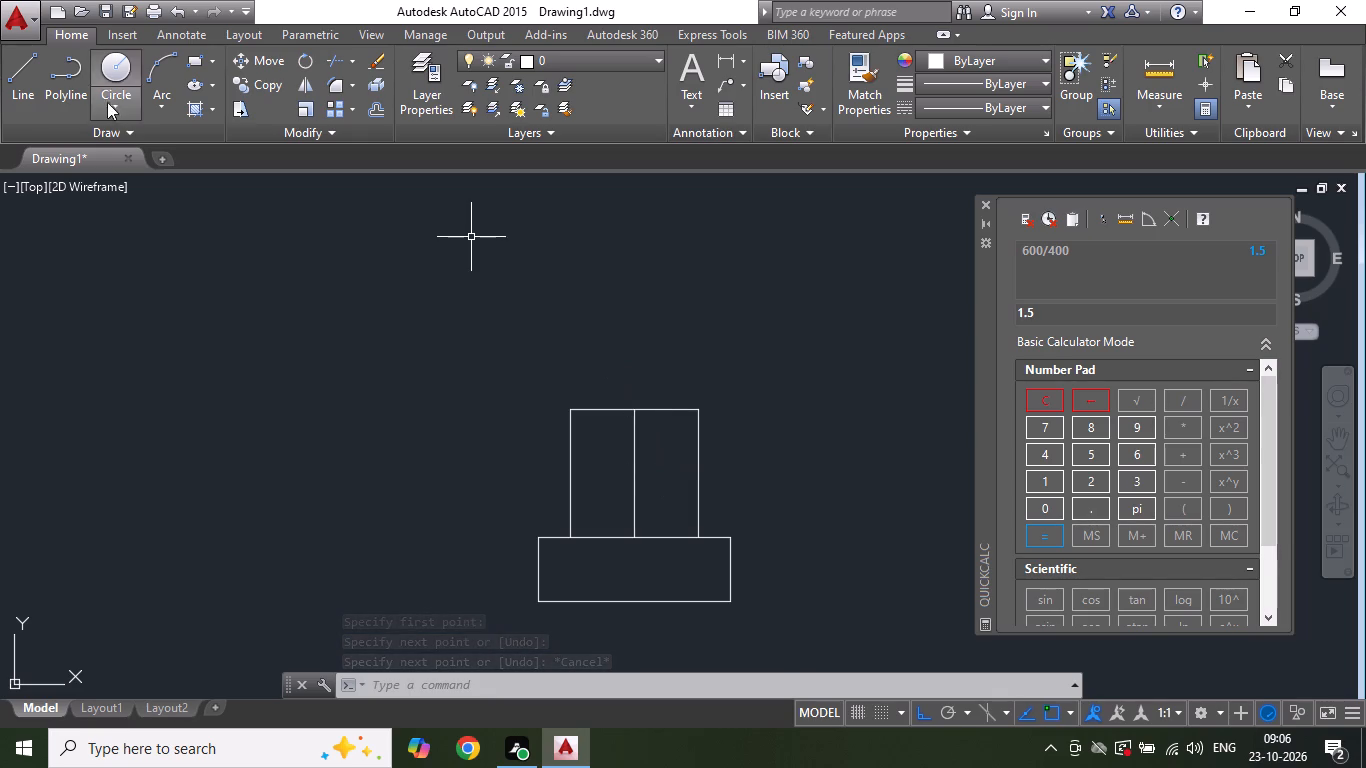
click(26, 82)
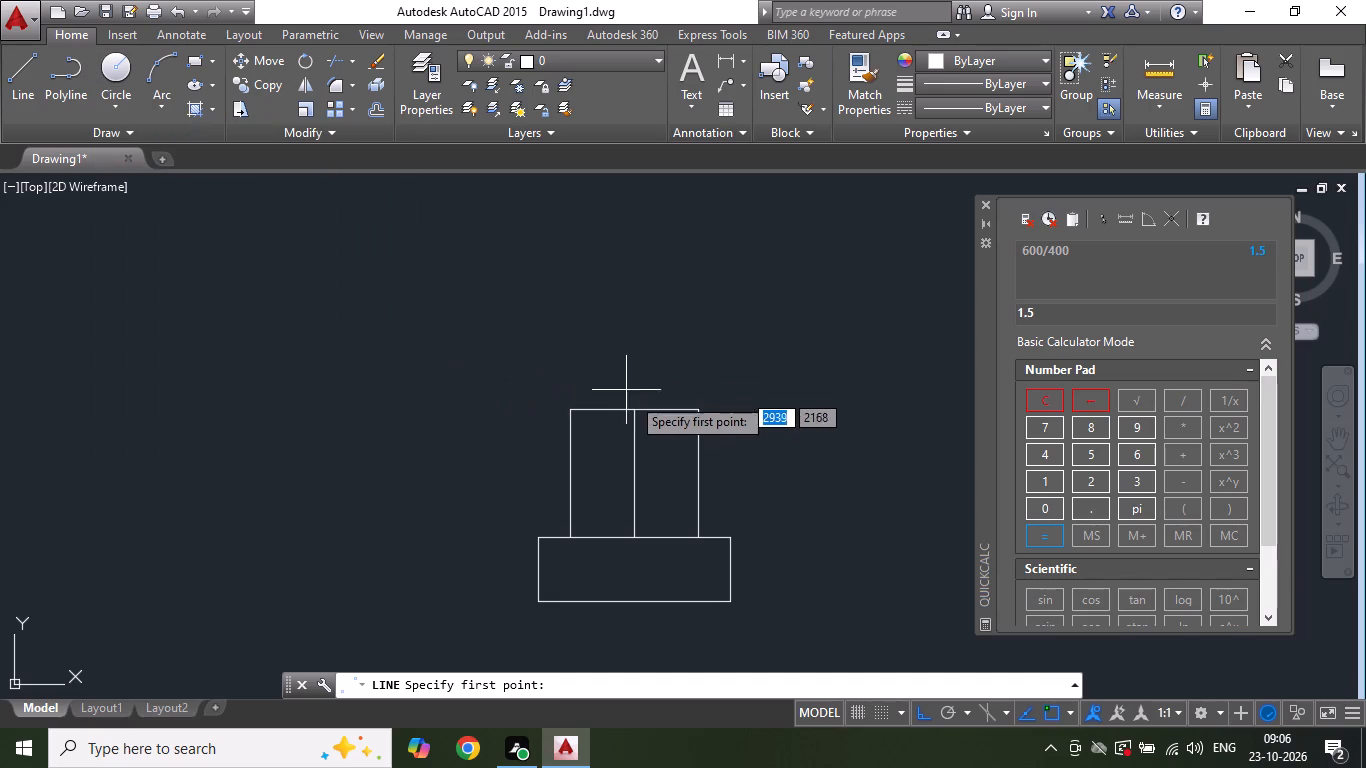
click(636, 408)
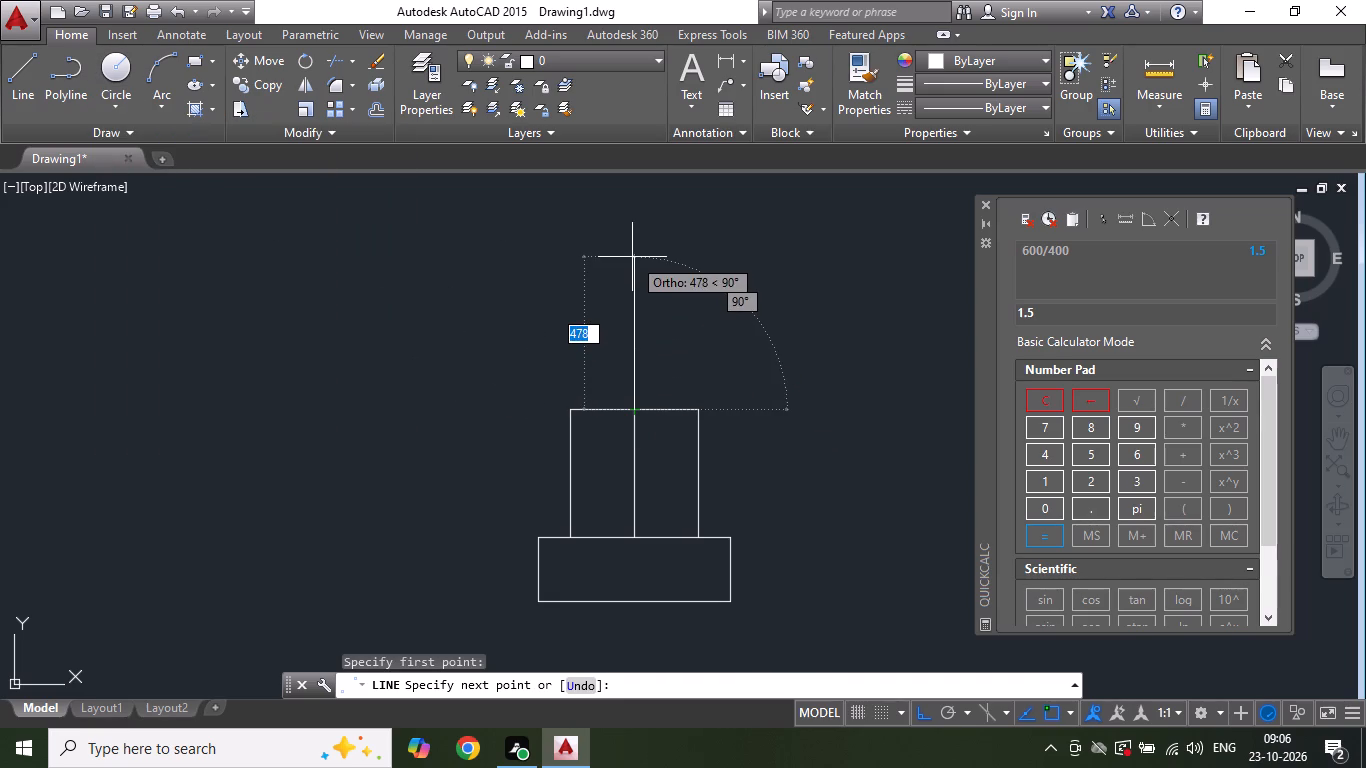
text(1000)
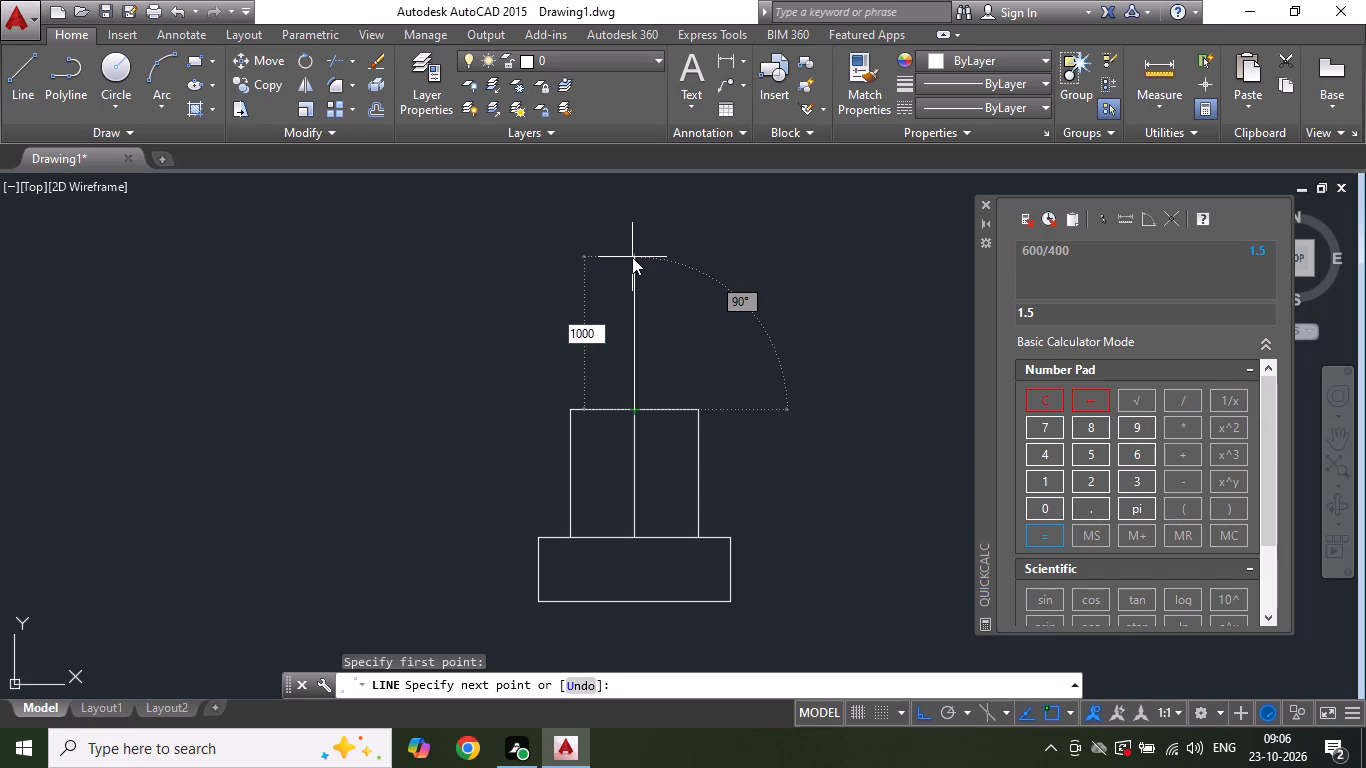
key(Return)
key(Escape)
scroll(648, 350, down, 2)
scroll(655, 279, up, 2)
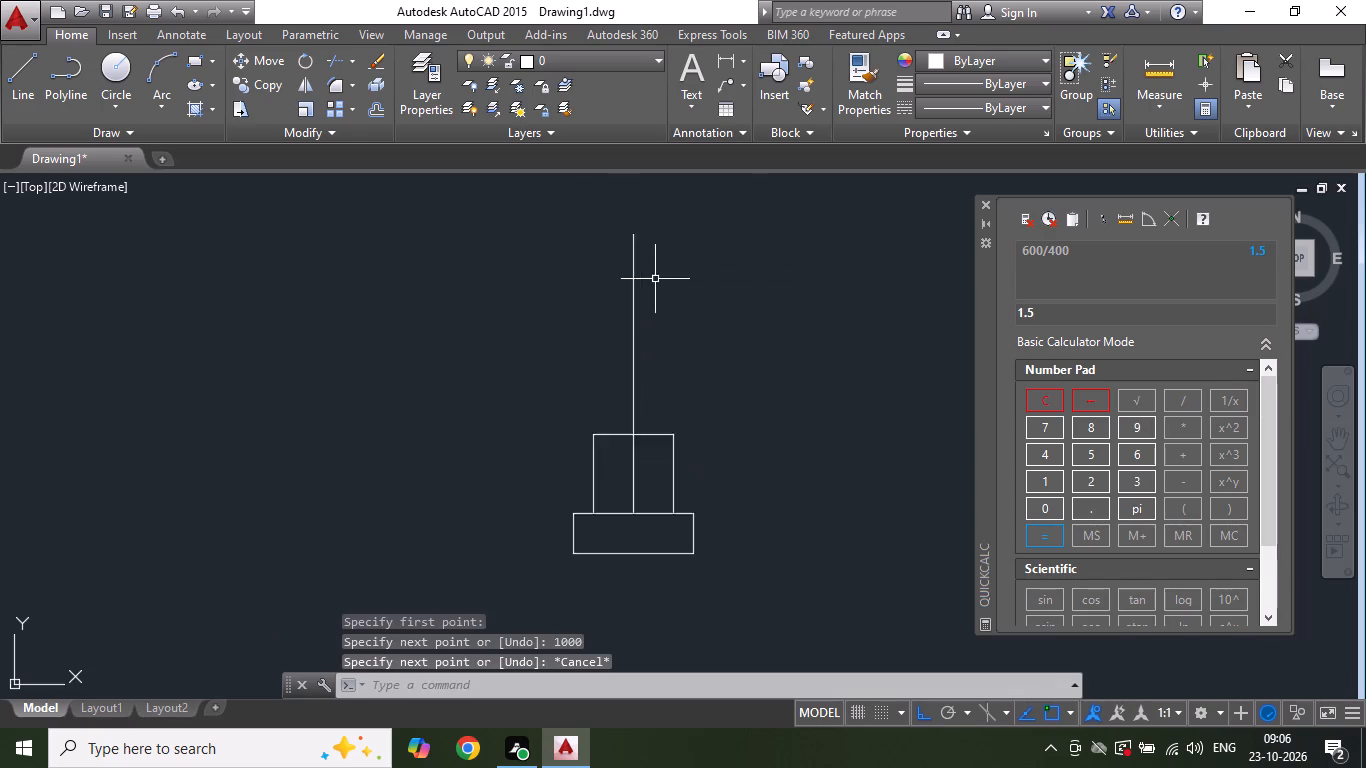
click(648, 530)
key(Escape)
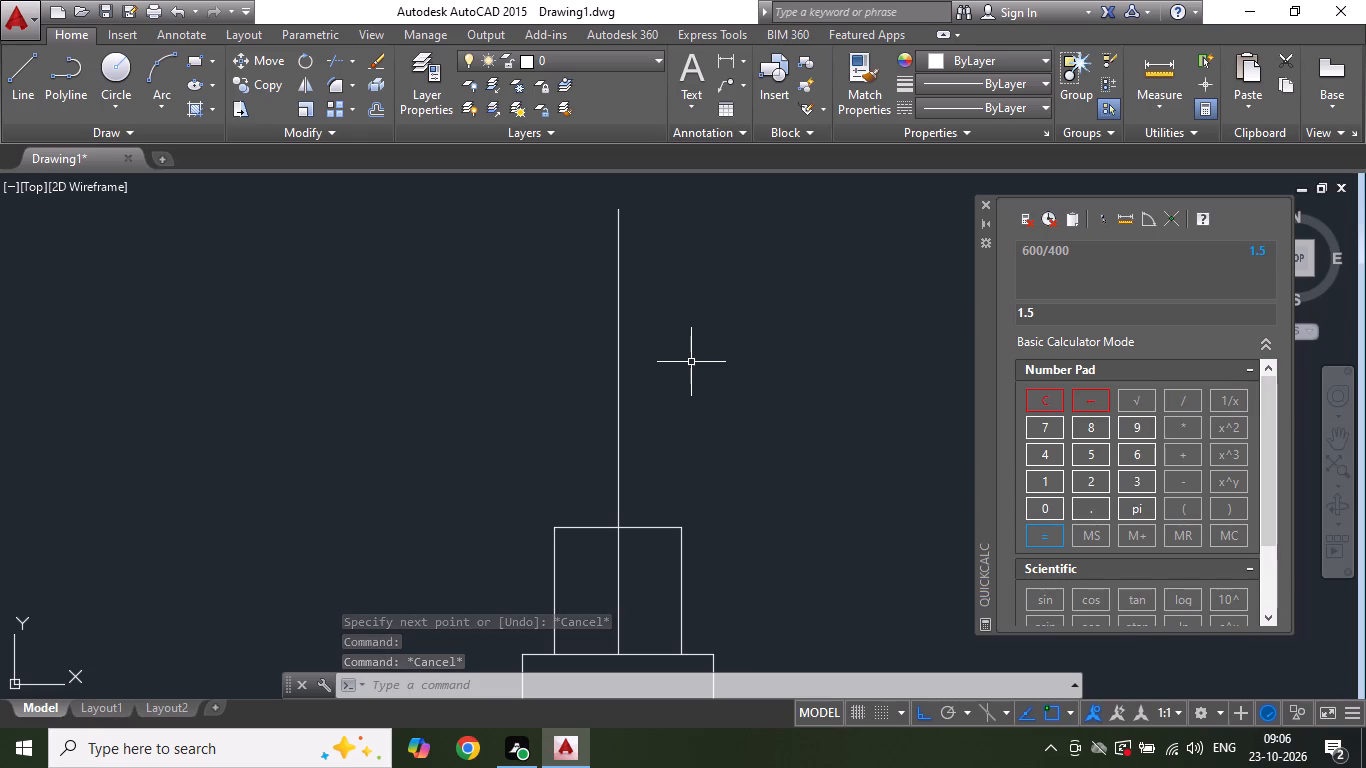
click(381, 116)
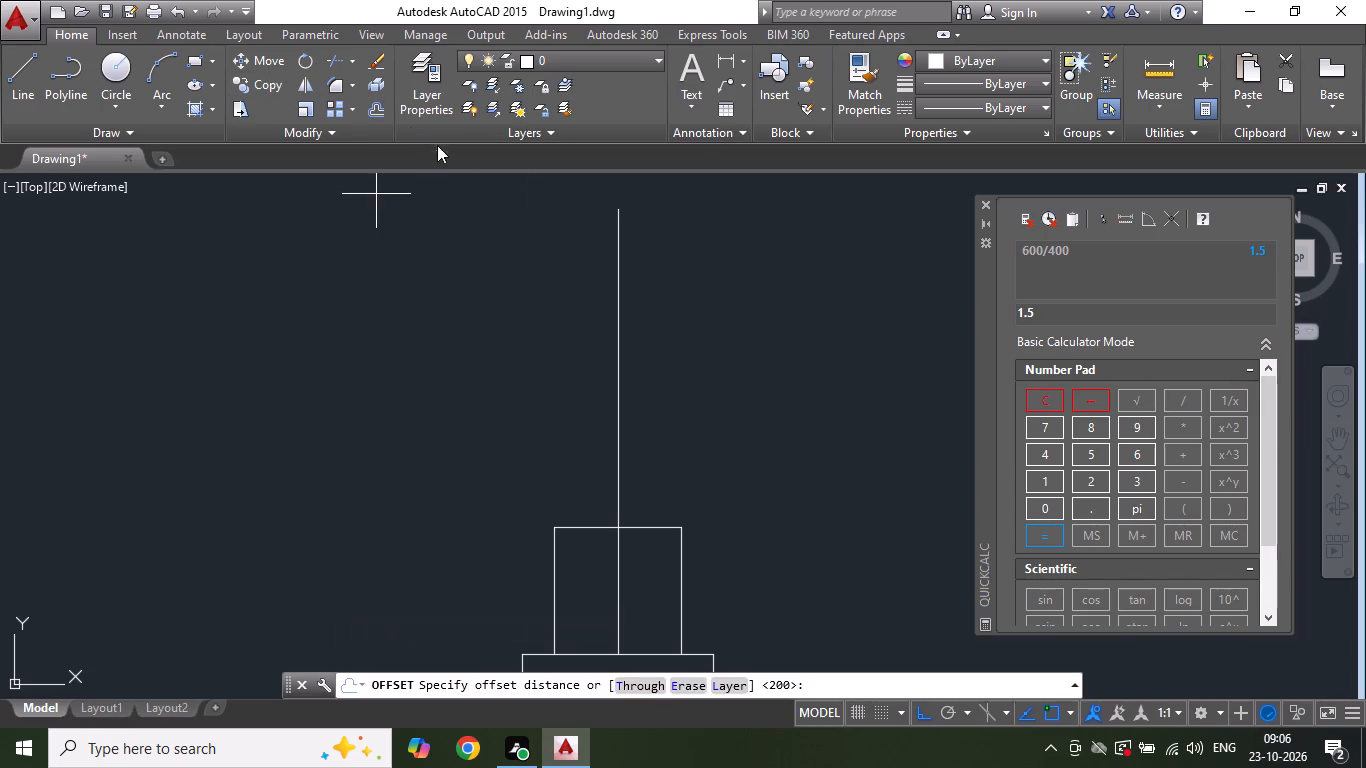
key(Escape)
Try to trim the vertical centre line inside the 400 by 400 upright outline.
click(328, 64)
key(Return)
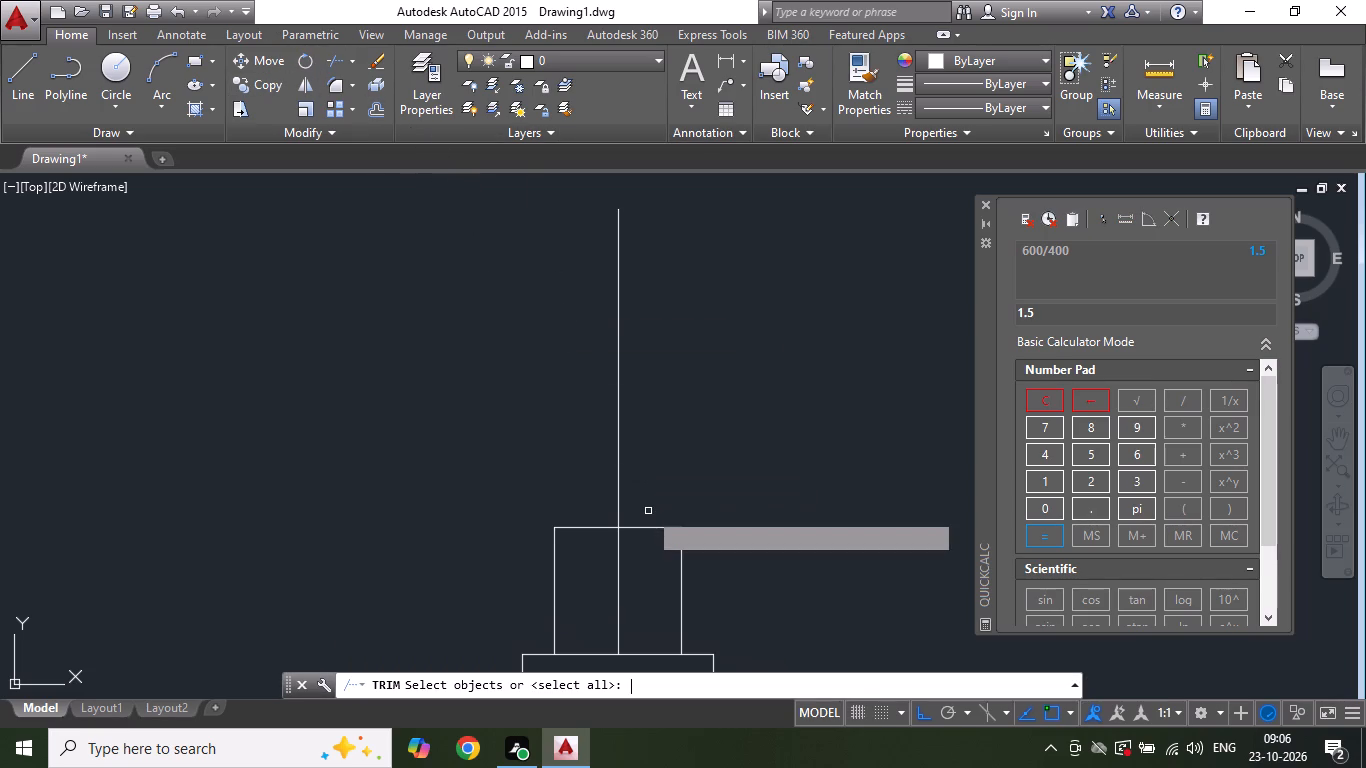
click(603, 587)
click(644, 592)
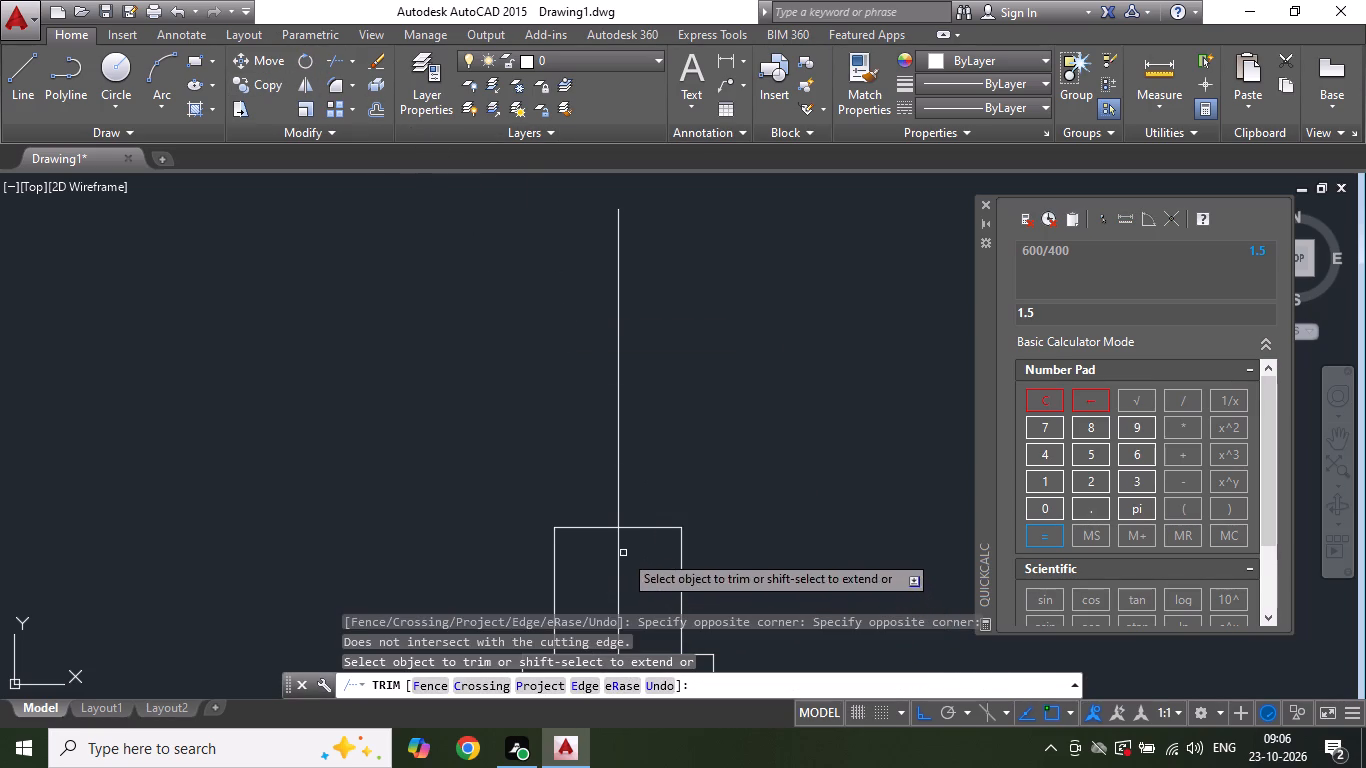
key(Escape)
Delete the vertical centre line inside the 400 by 400 upright outline.
click(618, 547)
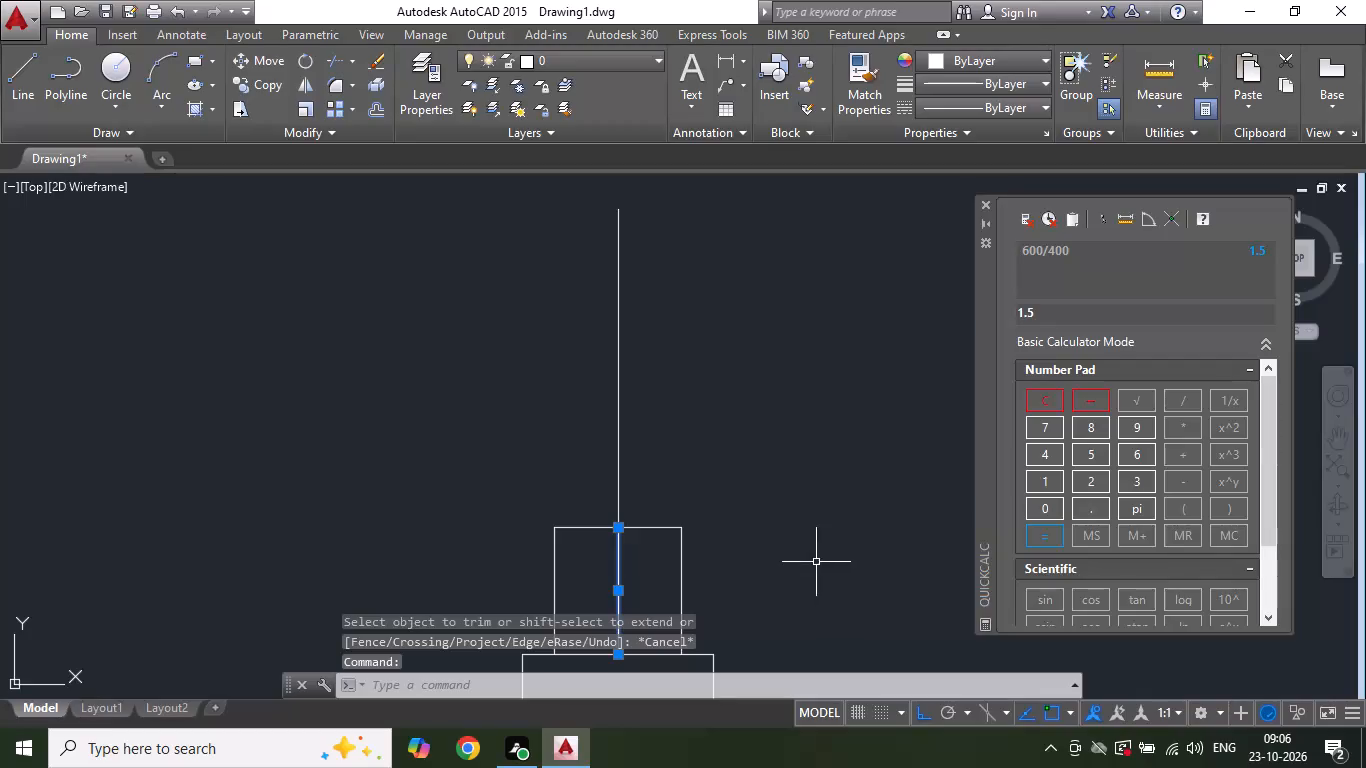
key(Delete)
Offset the 1000 long vertical line by 150 to its left and 150 to its right.
scroll(718, 477, down, 1)
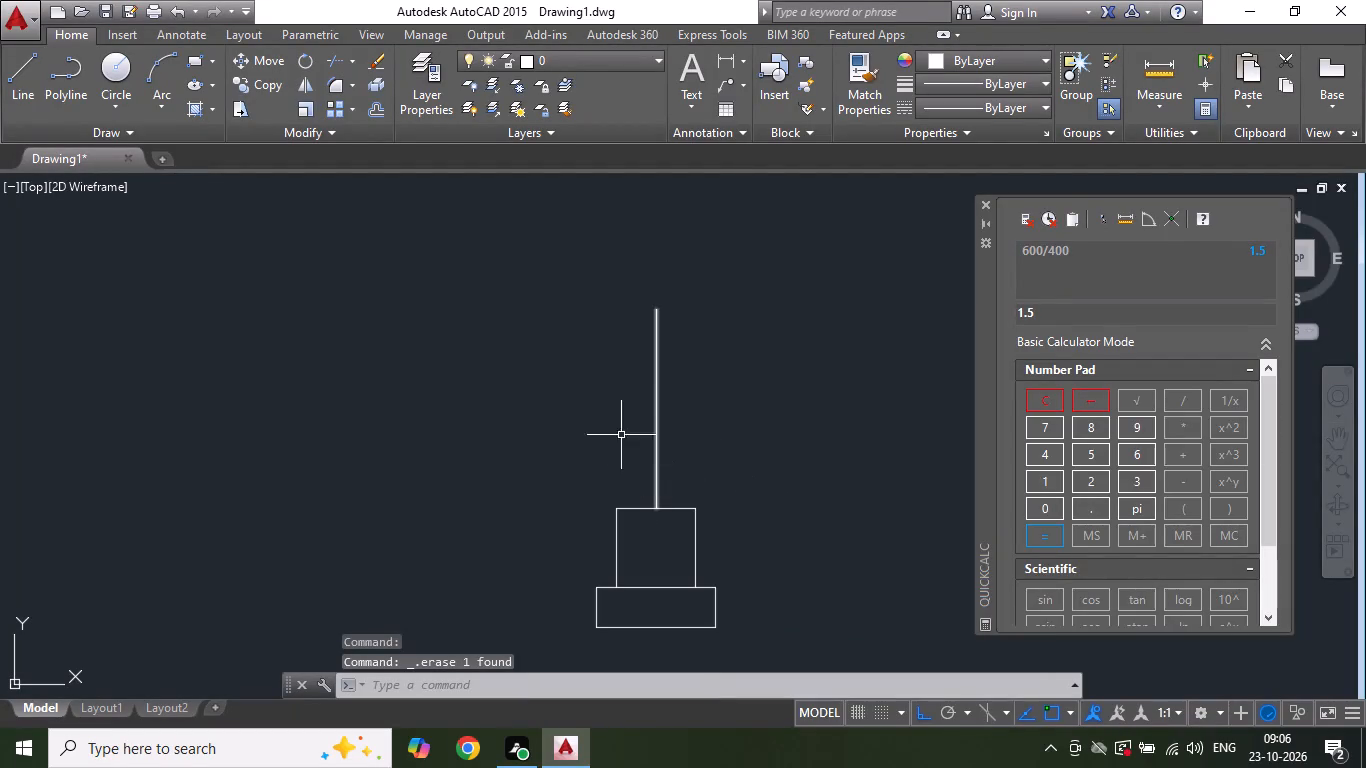
click(378, 113)
text(150')
key(BackSpace)
key(Return)
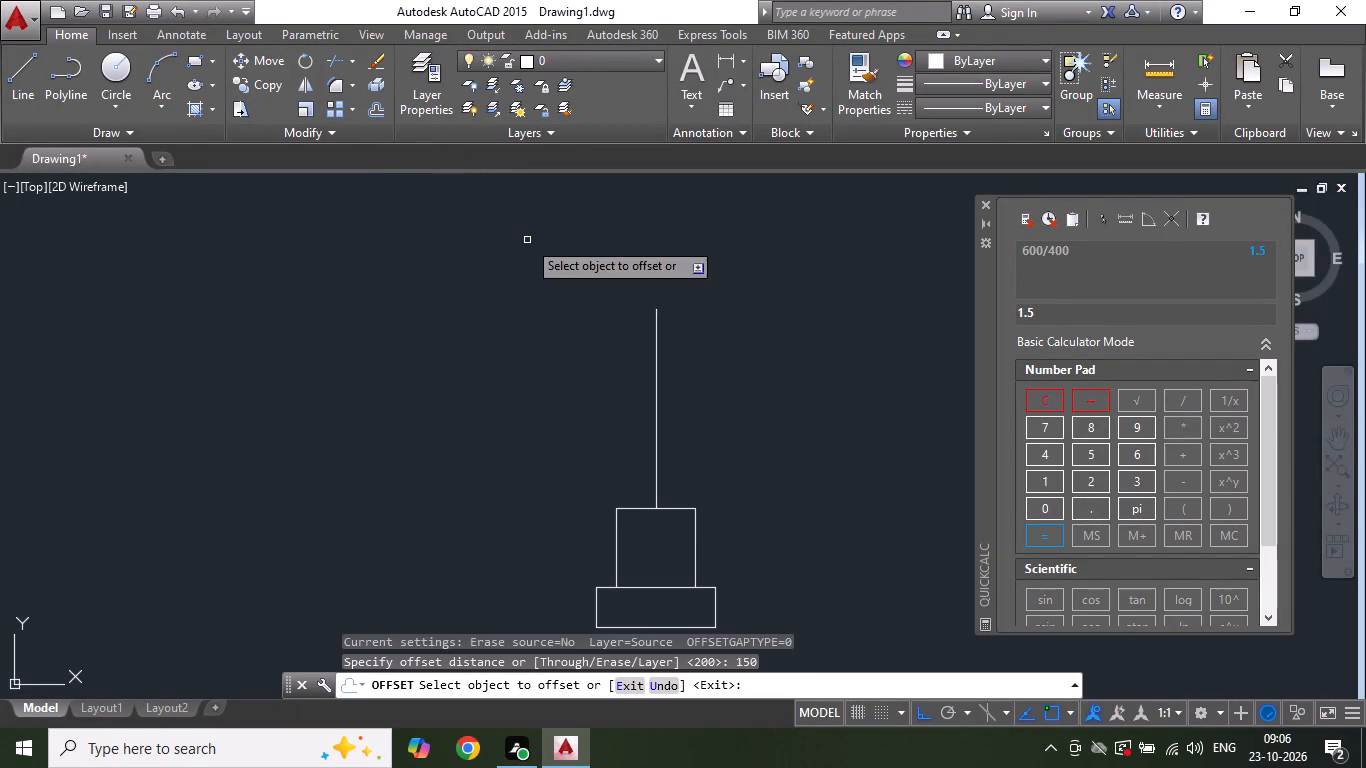
click(658, 460)
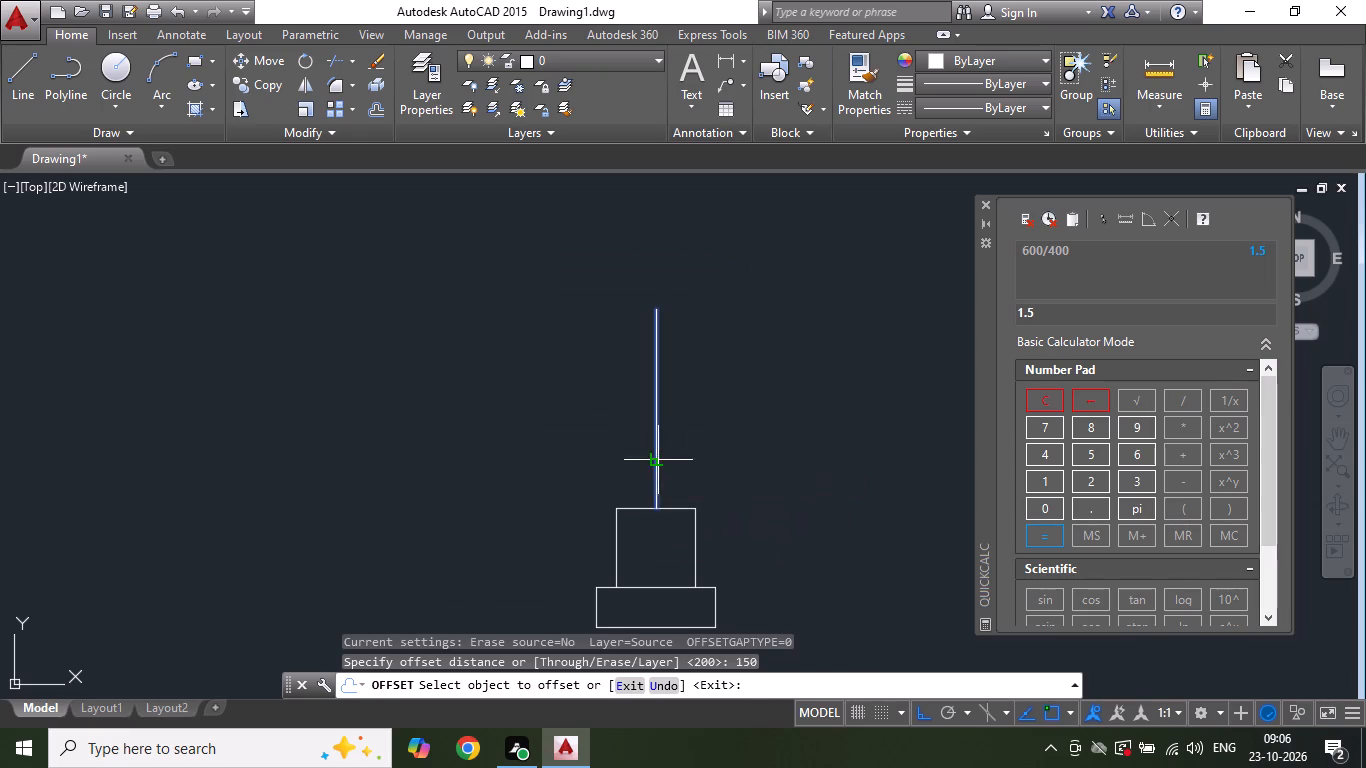
click(646, 463)
click(657, 446)
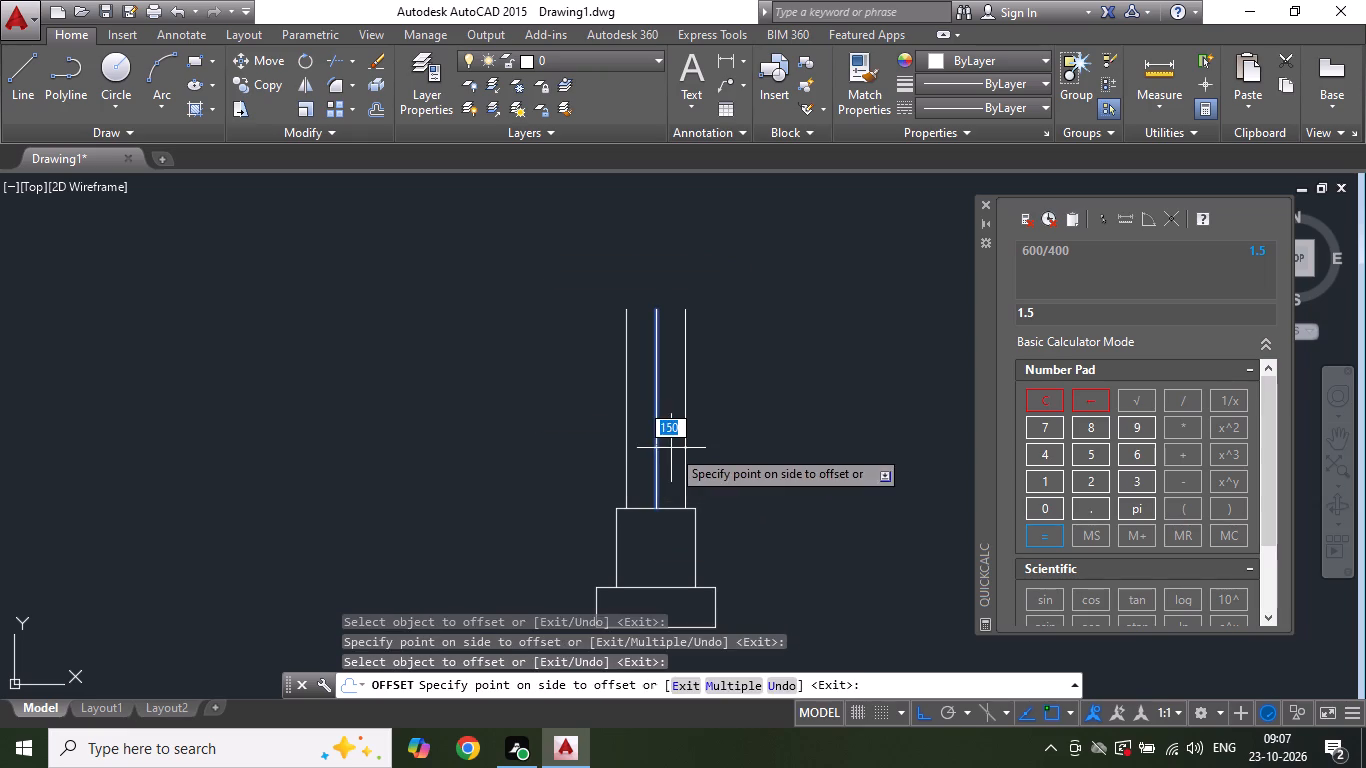
click(671, 448)
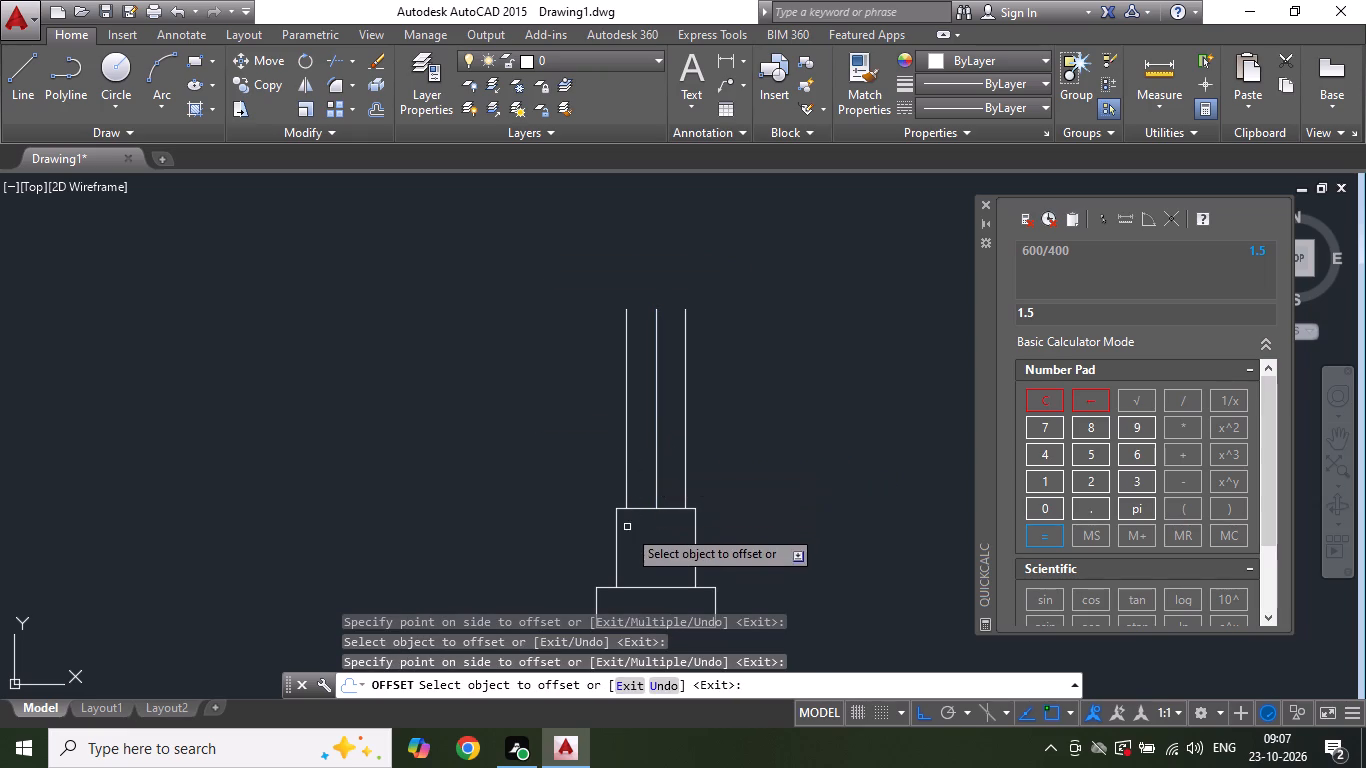
scroll(627, 529, down, 2)
scroll(632, 537, up, 2)
key(Escape)
key(Escape)
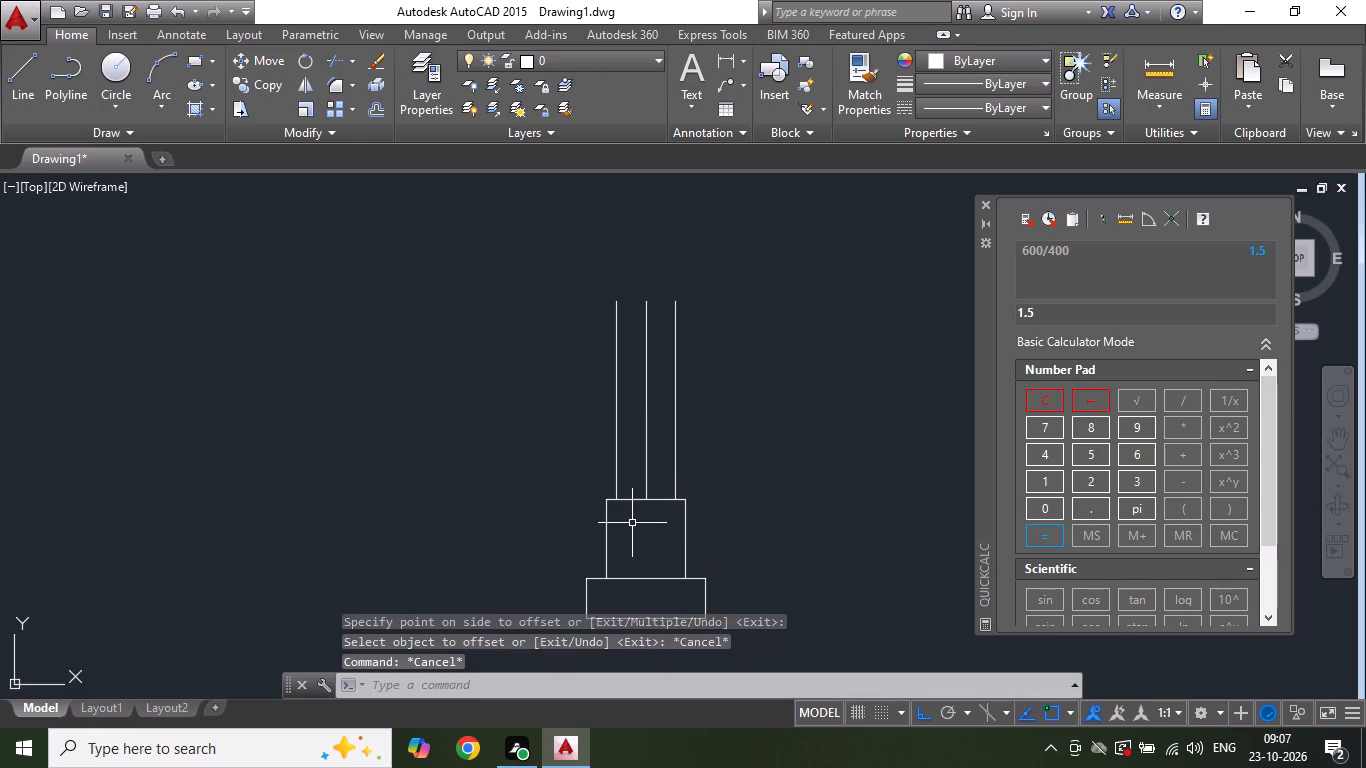
Save the drawing as "plans 23rd oct" in the DWG PLANS folder on the Desktop.
key(ctrl+s)
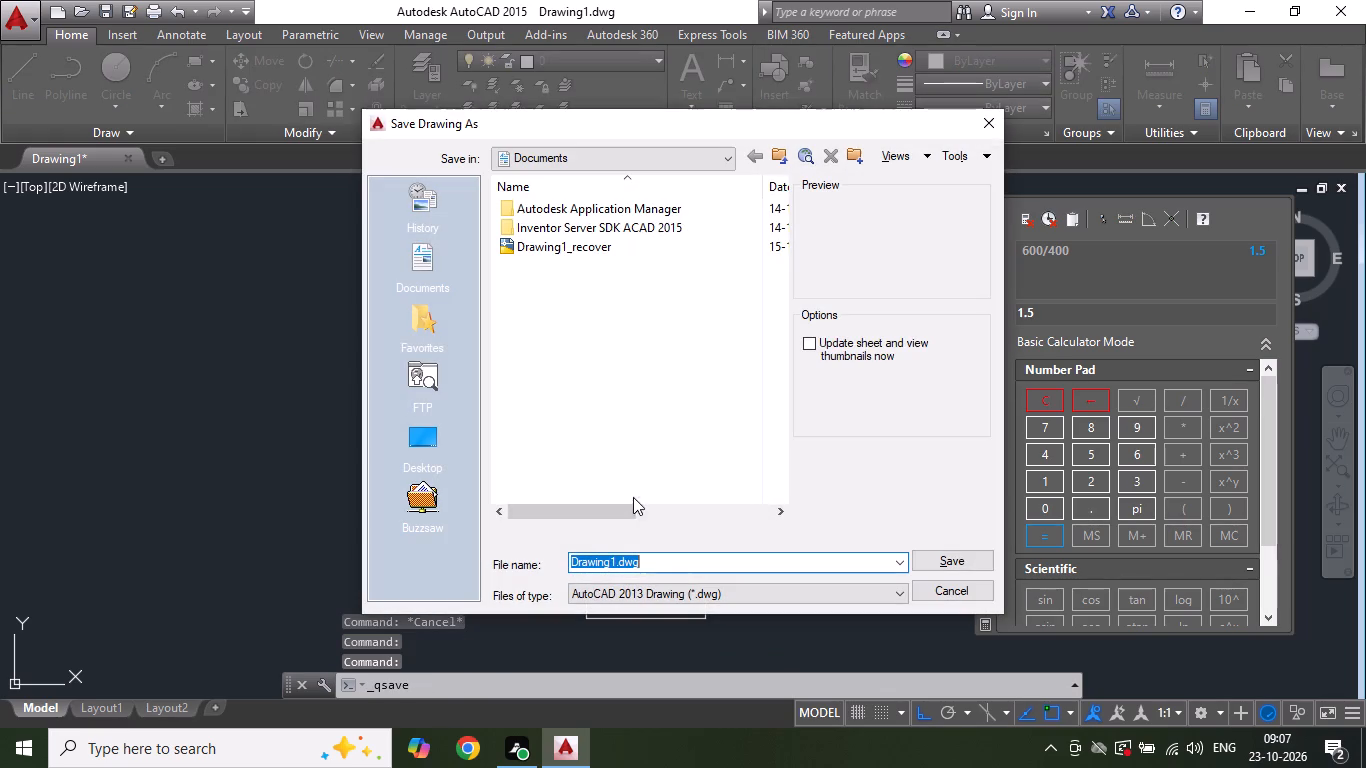
click(430, 425)
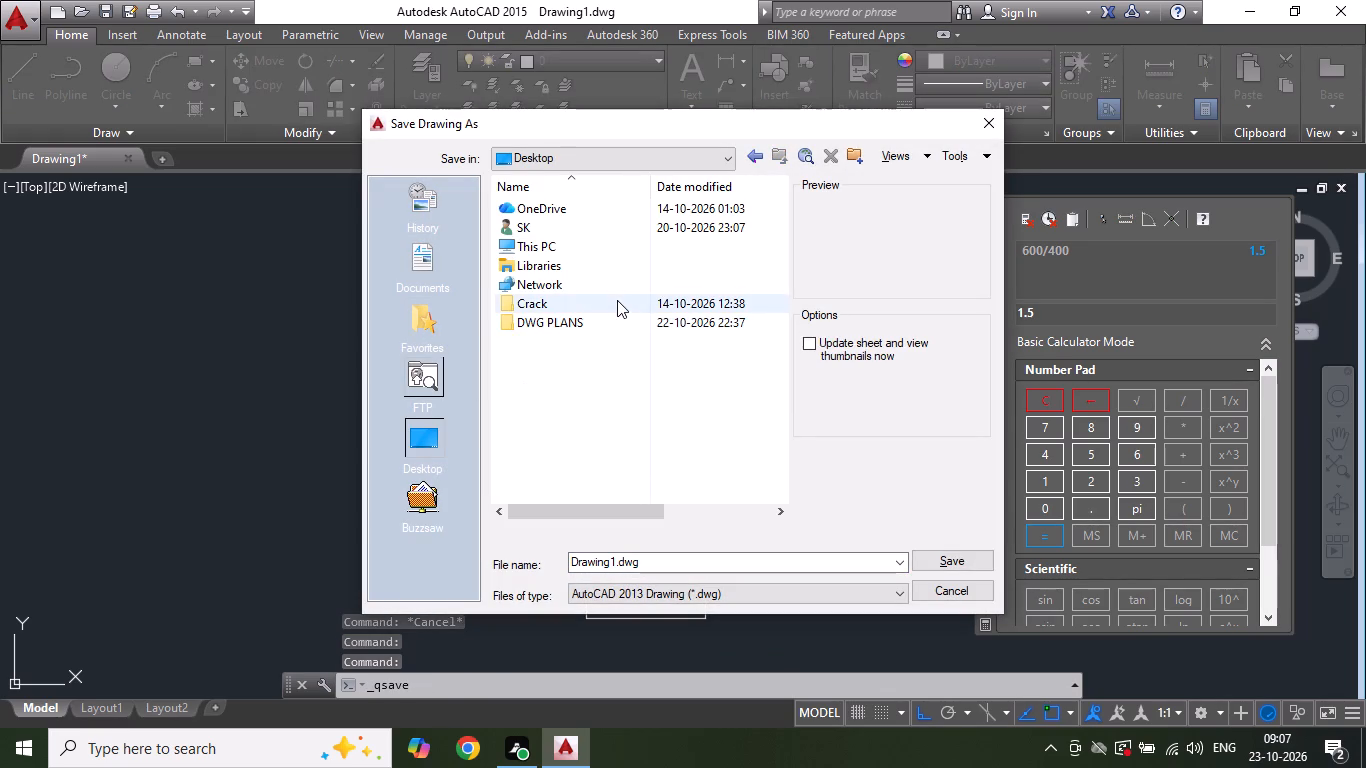
double_click(607, 316)
drag(677, 565, 671, 565)
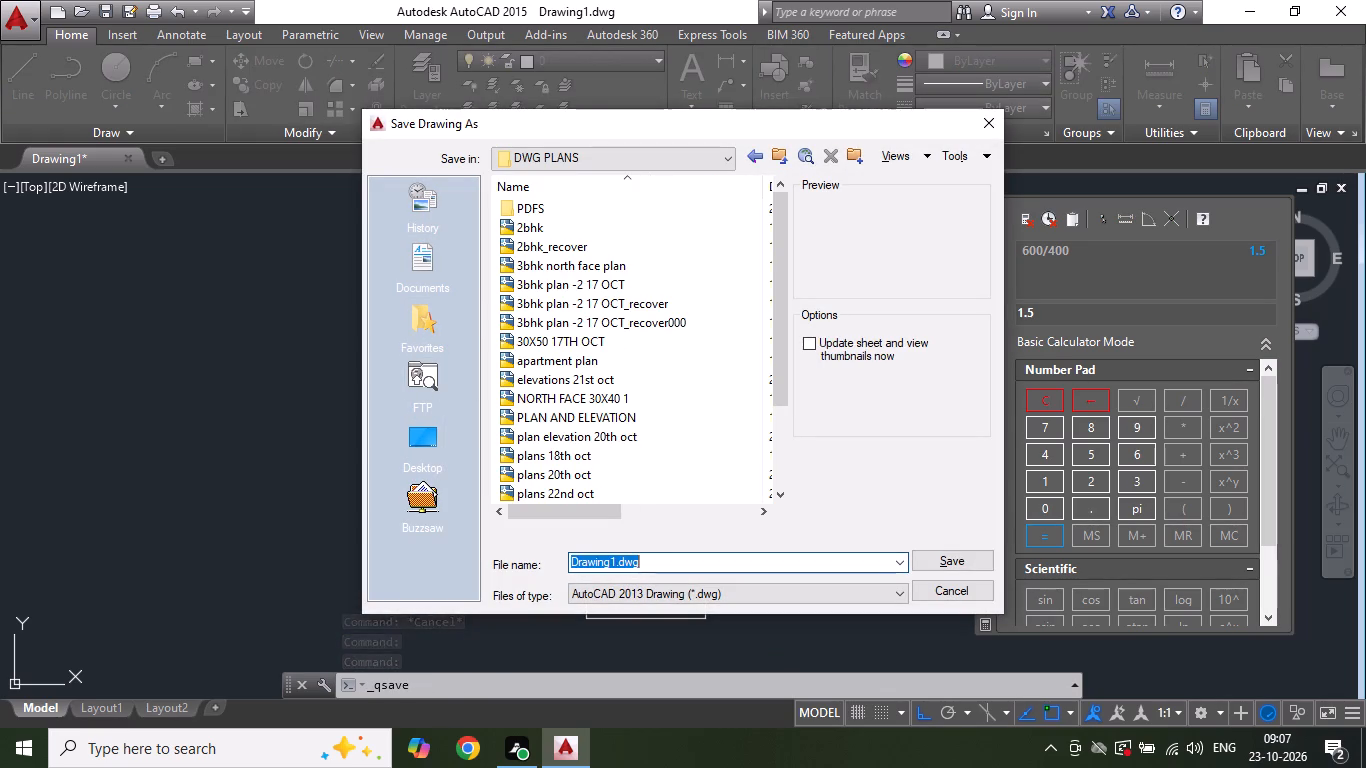
drag(671, 565, 666, 565)
text(plans sections)
key(space)
text(elevations)
key(BackSpace)
key(BackSpace)
key(BackSpace)
key(BackSpace)
key(BackSpace)
key(BackSpace)
key(BackSpace)
key(BackSpace)
key(BackSpace)
key(BackSpace)
key(BackSpace)
key(BackSpace)
key(BackSpace)
key(BackSpace)
key(BackSpace)
key(BackSpace)
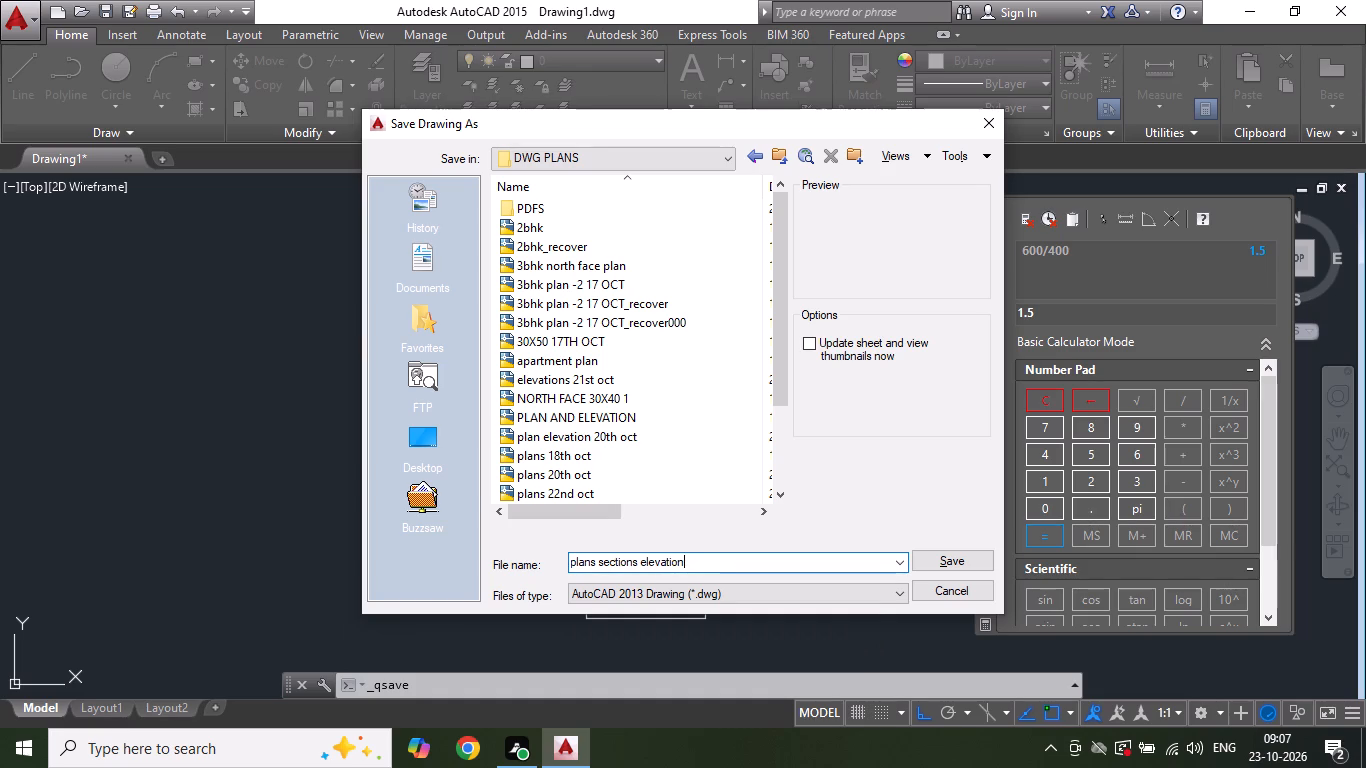
key(BackSpace)
key(BackSpace)
key(BackSpace)
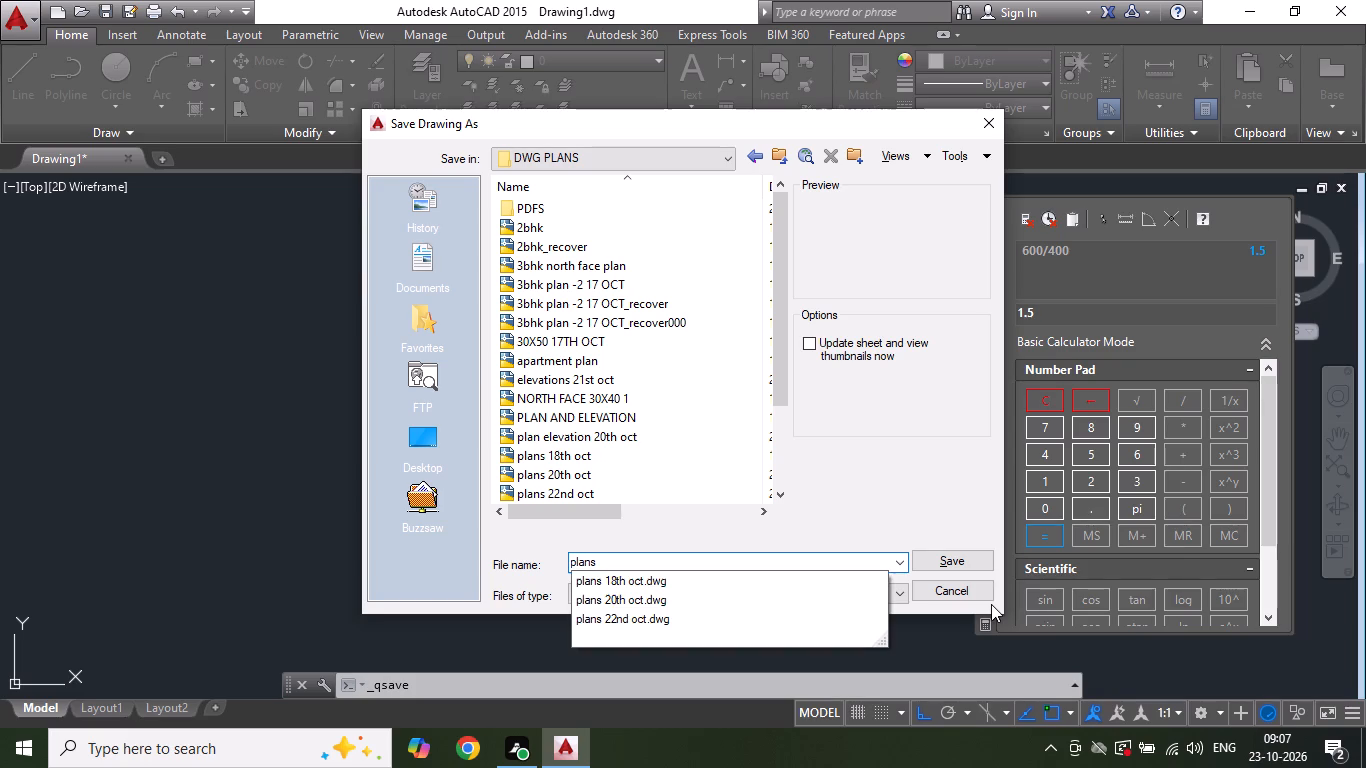
text(23rd oct)
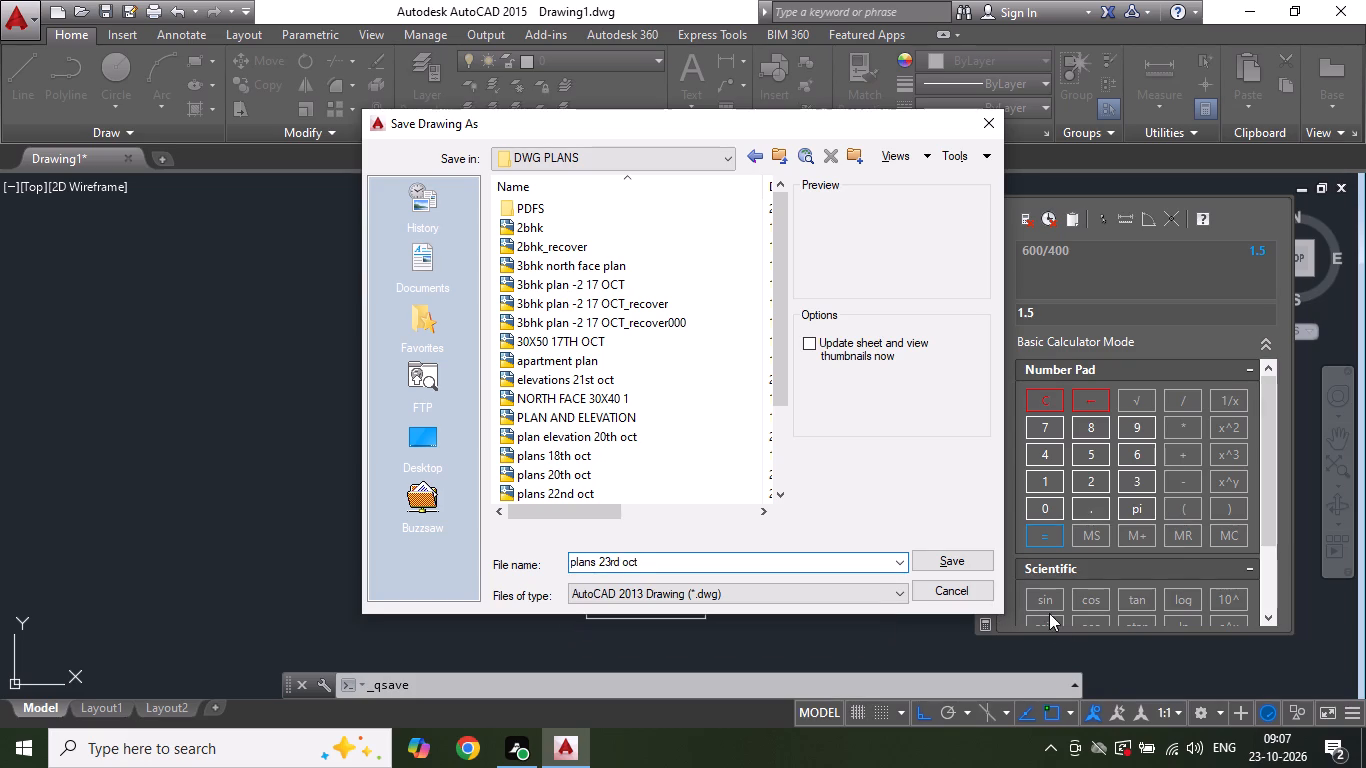
click(977, 549)
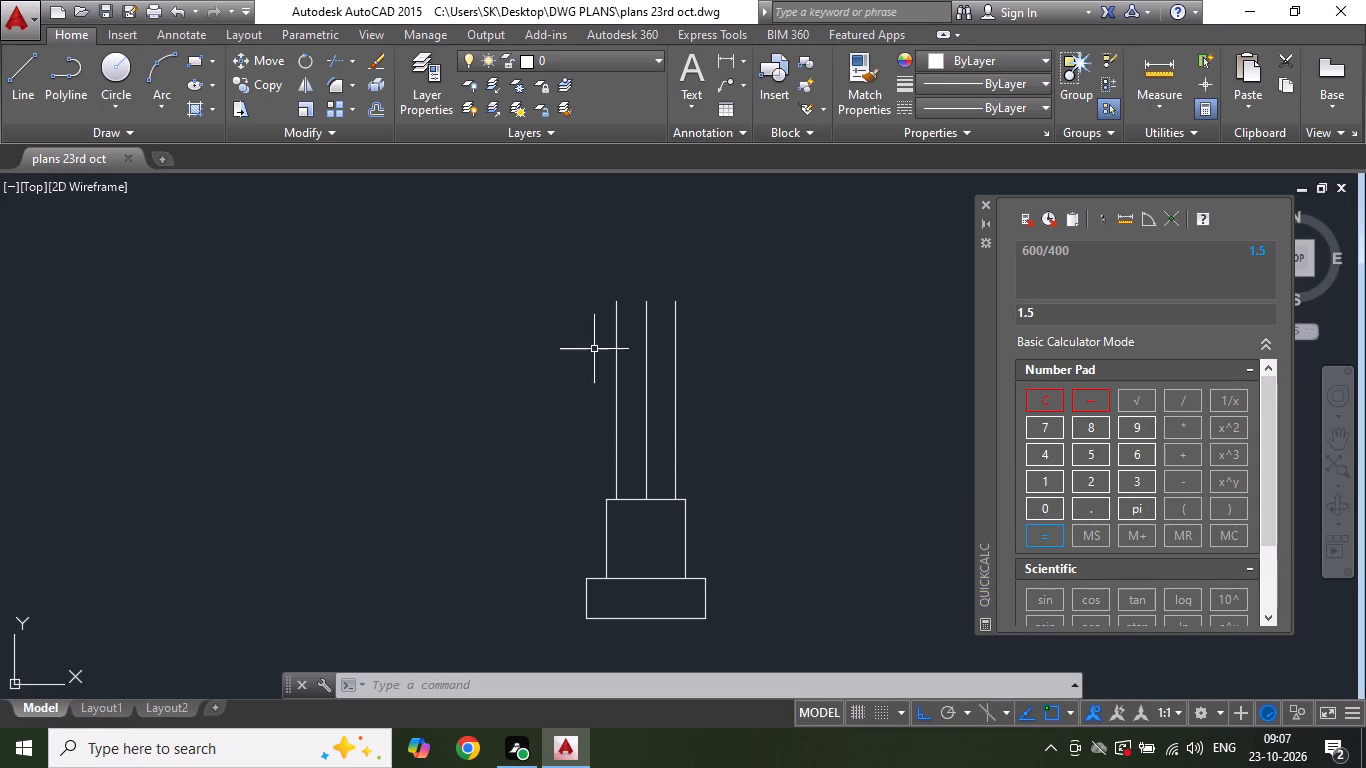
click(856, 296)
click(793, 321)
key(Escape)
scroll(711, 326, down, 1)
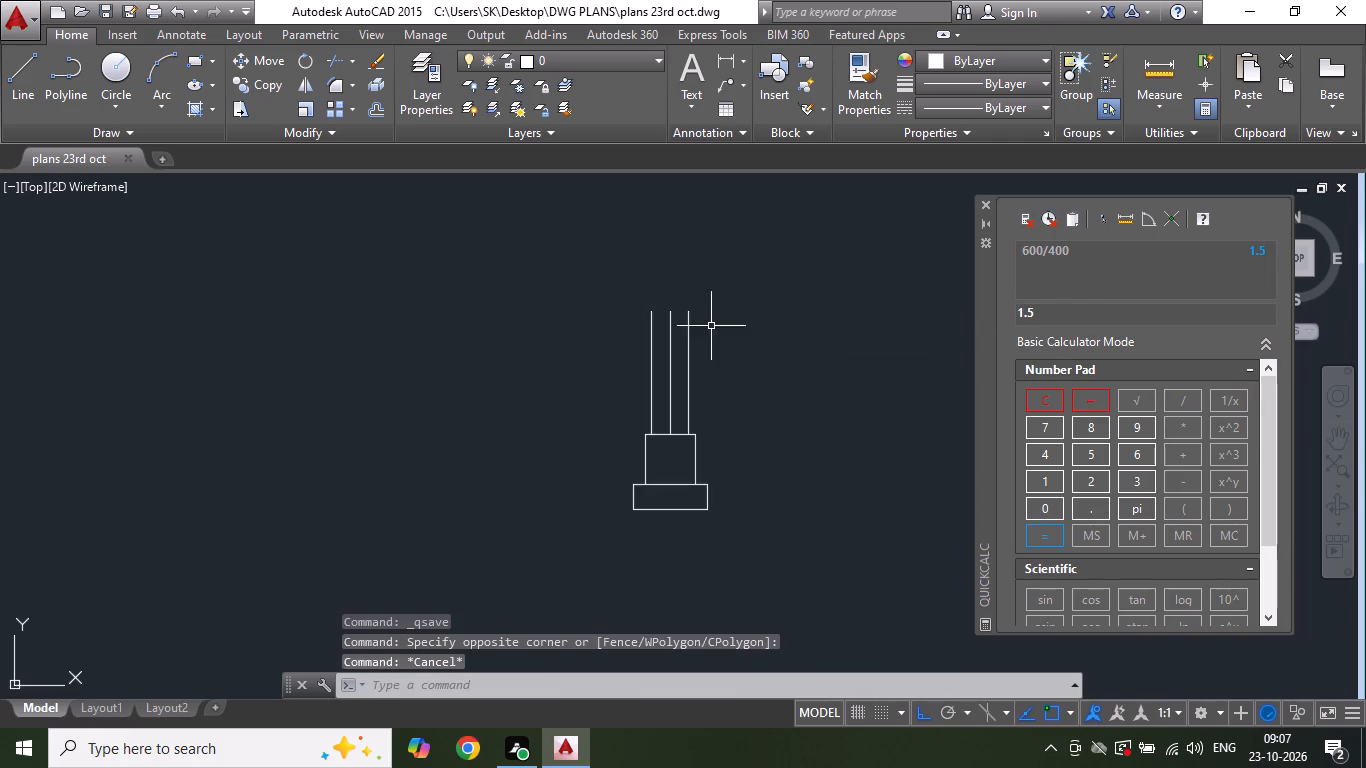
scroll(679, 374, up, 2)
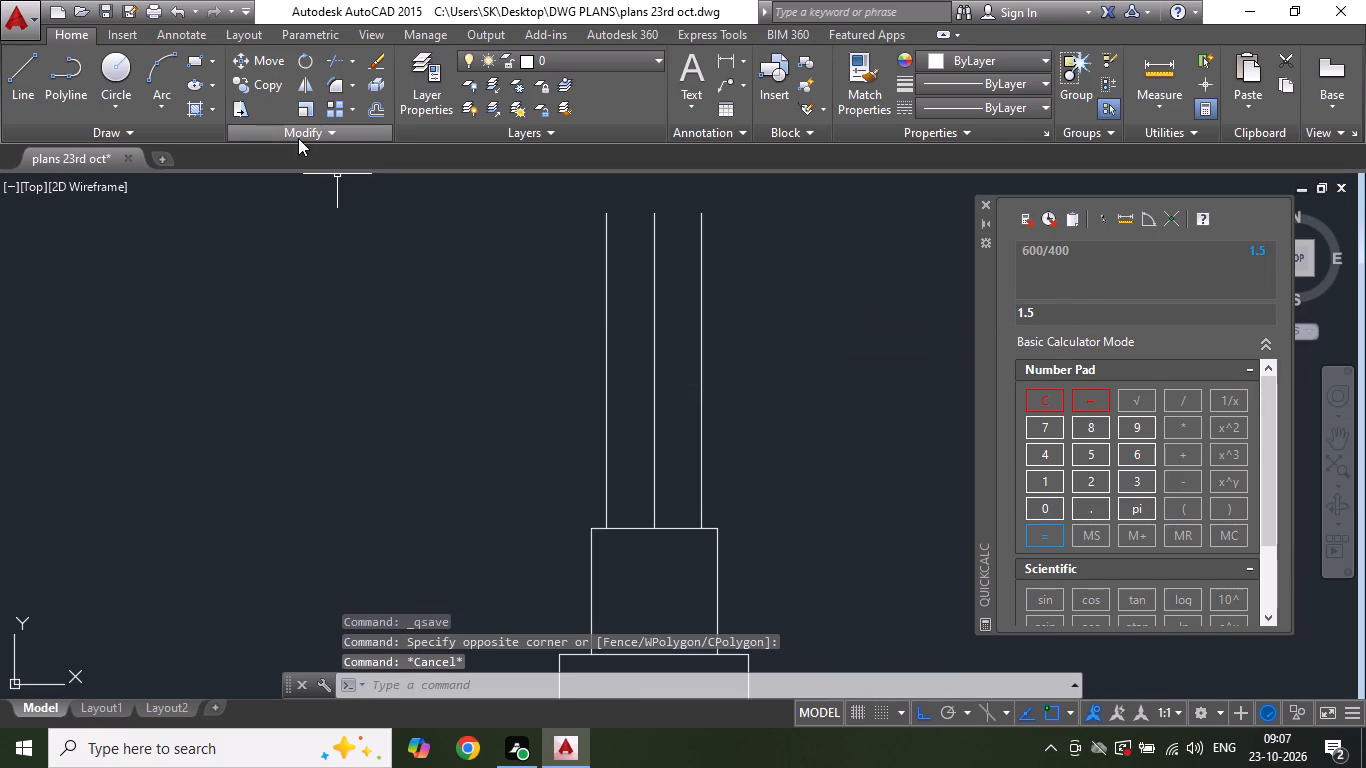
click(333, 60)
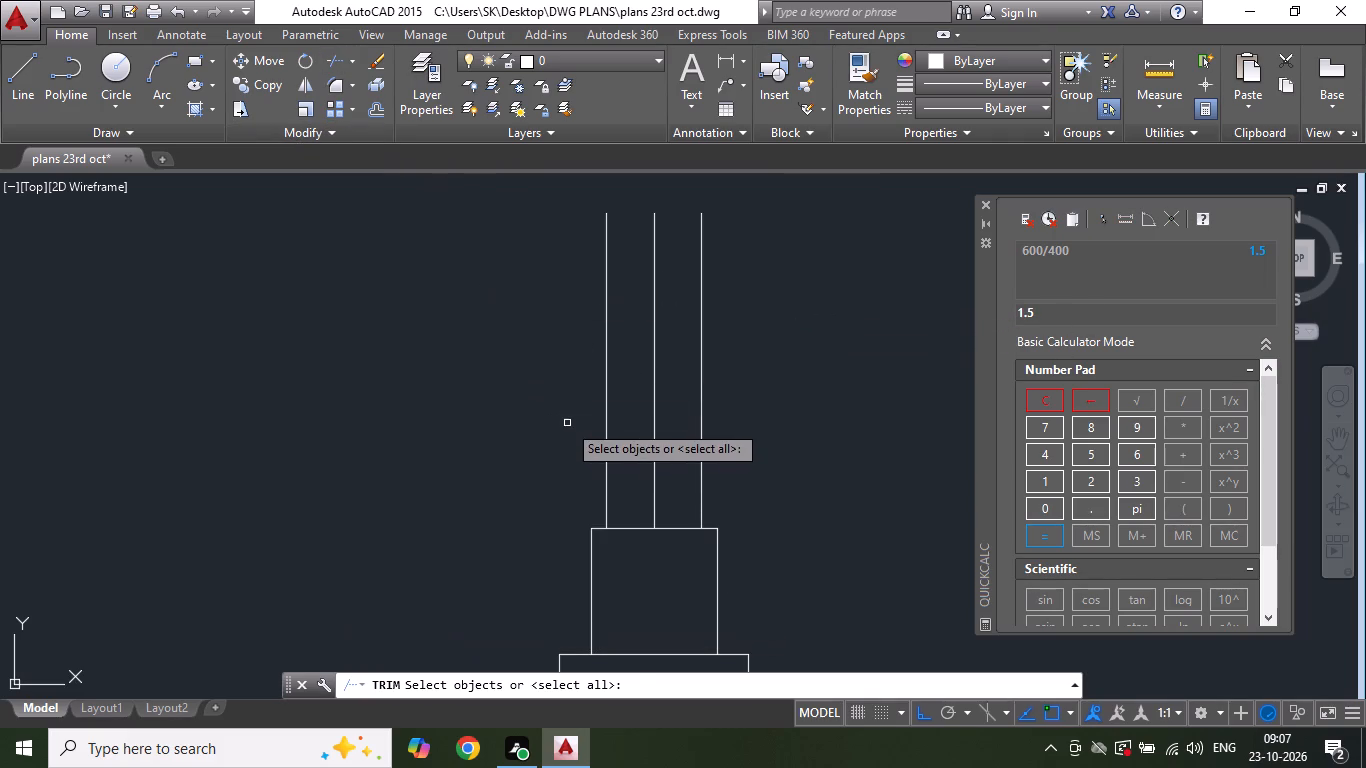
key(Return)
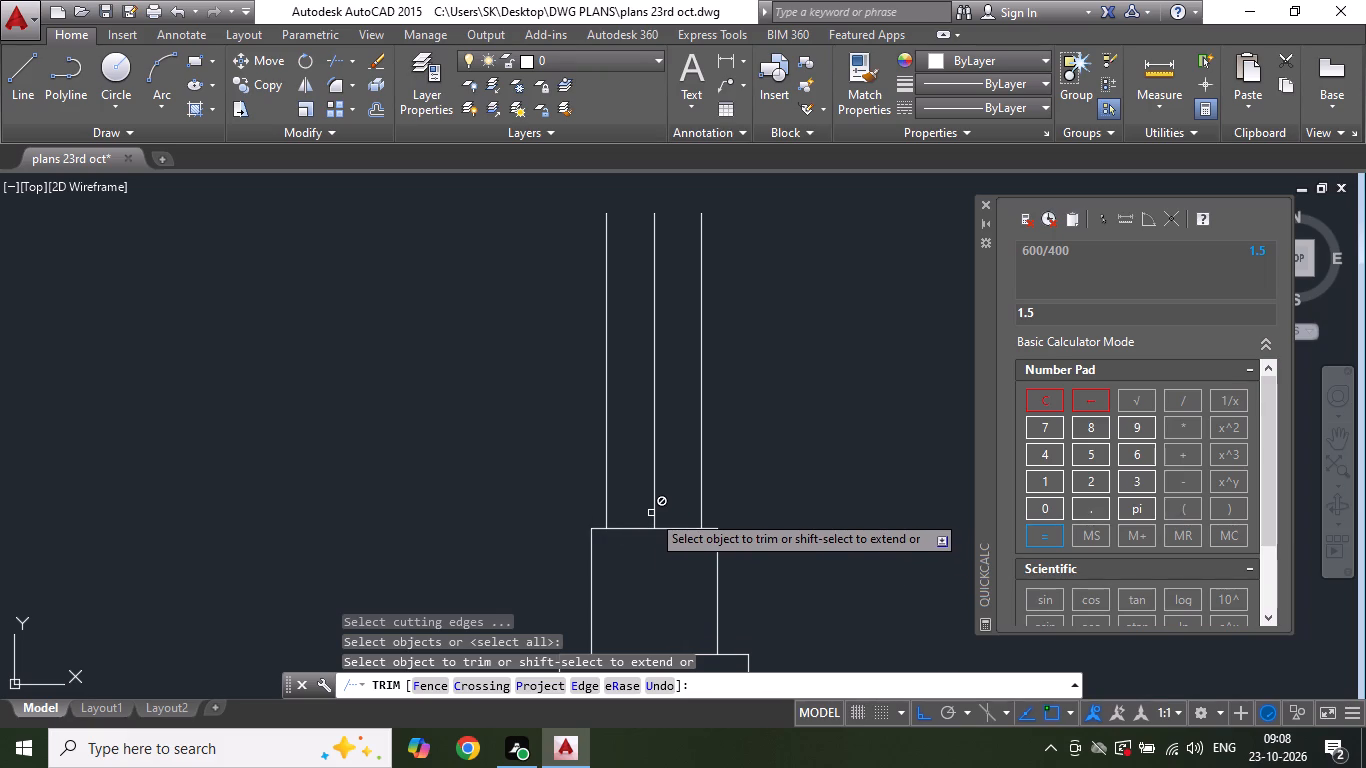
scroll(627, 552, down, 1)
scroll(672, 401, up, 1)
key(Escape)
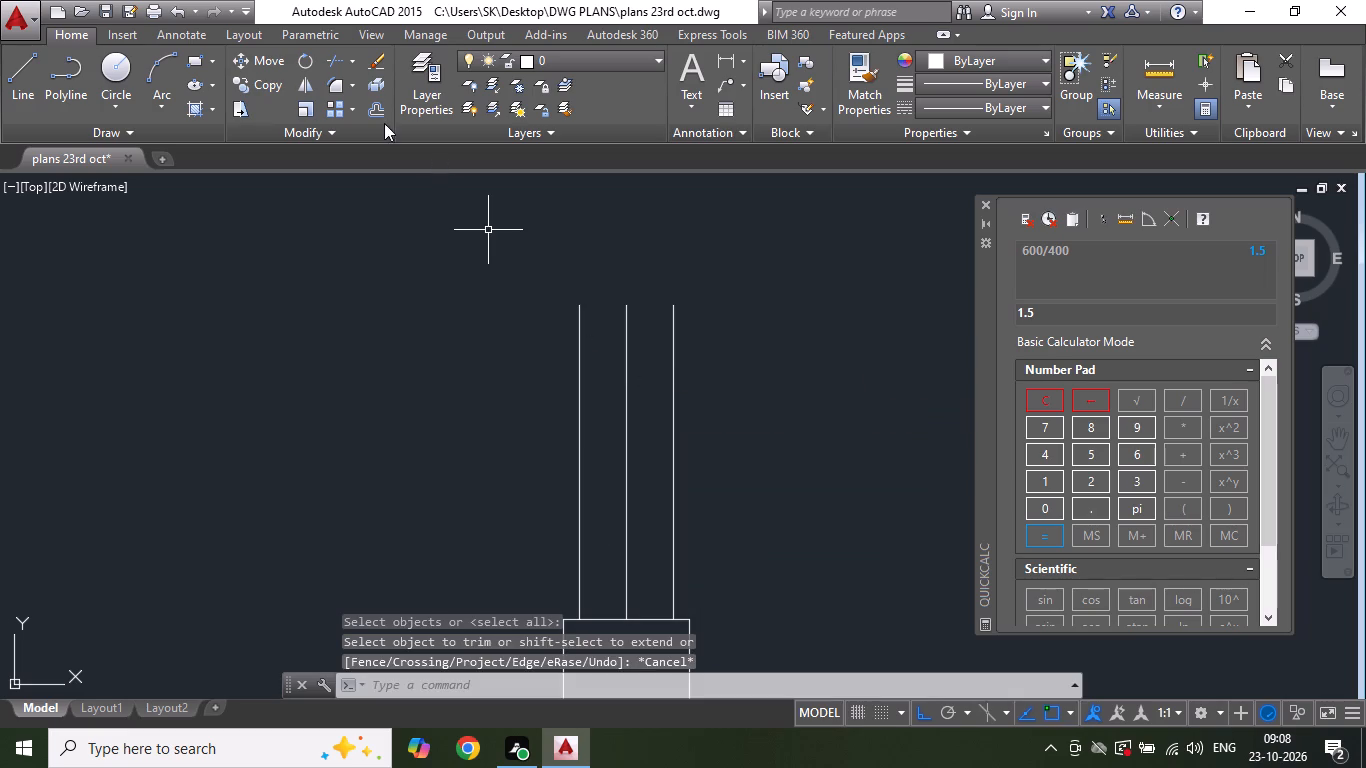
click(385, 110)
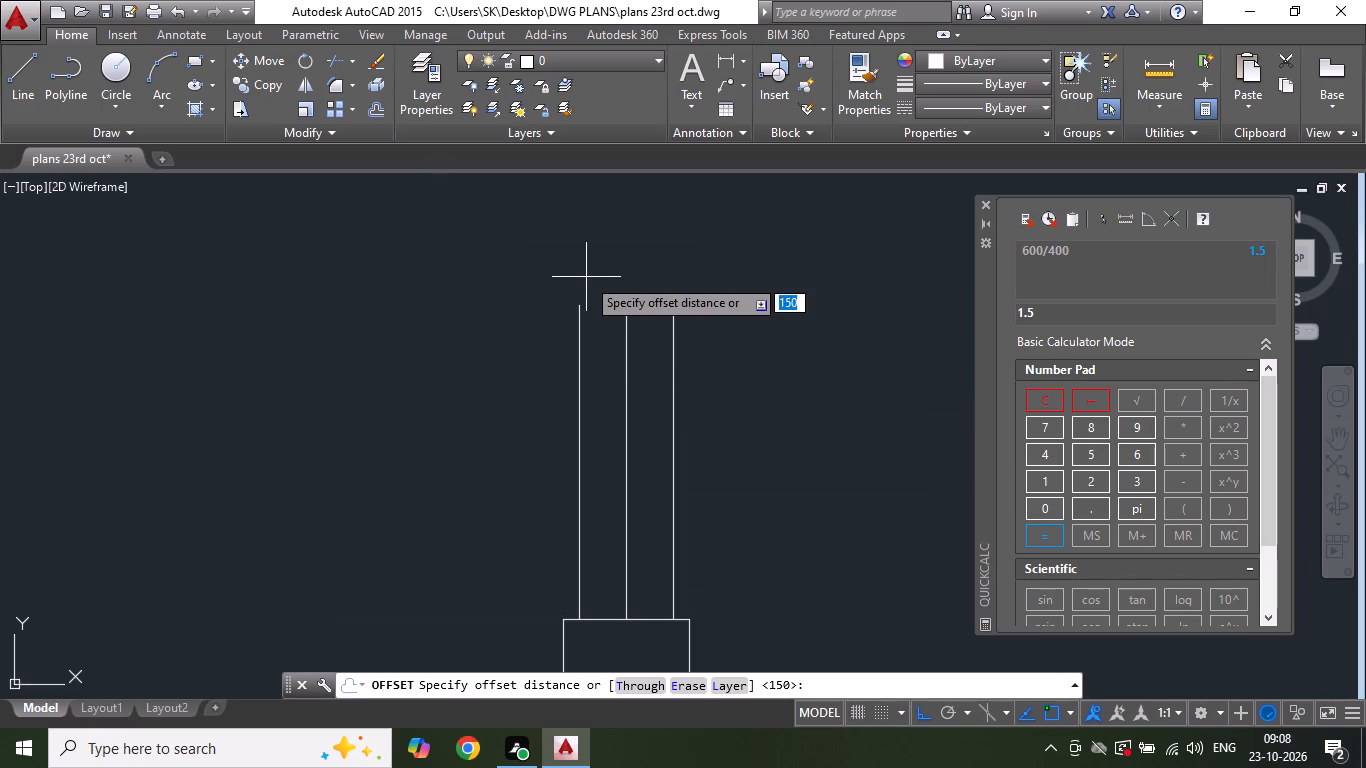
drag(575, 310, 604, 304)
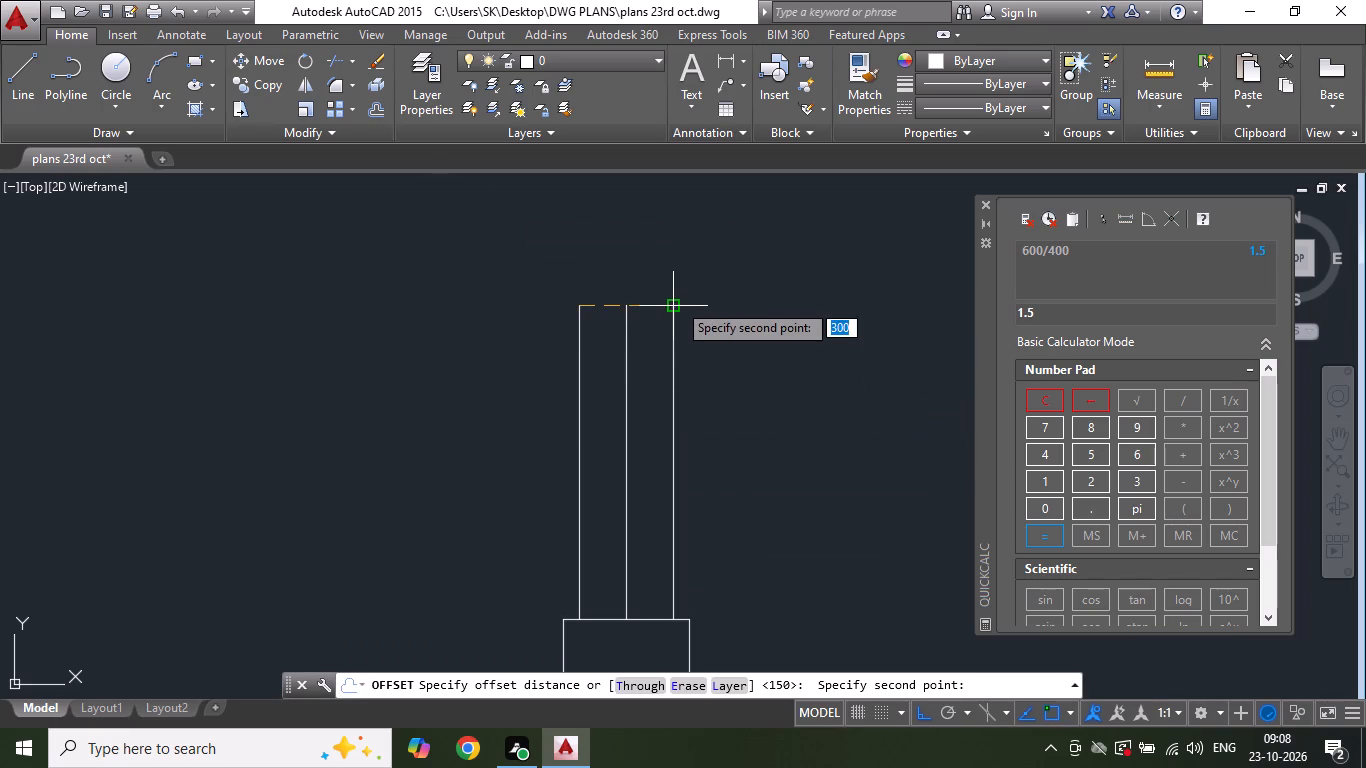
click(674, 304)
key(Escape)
Draw a horizontal line joining the top ends of the two outer 1000 long vertical lines.
click(21, 89)
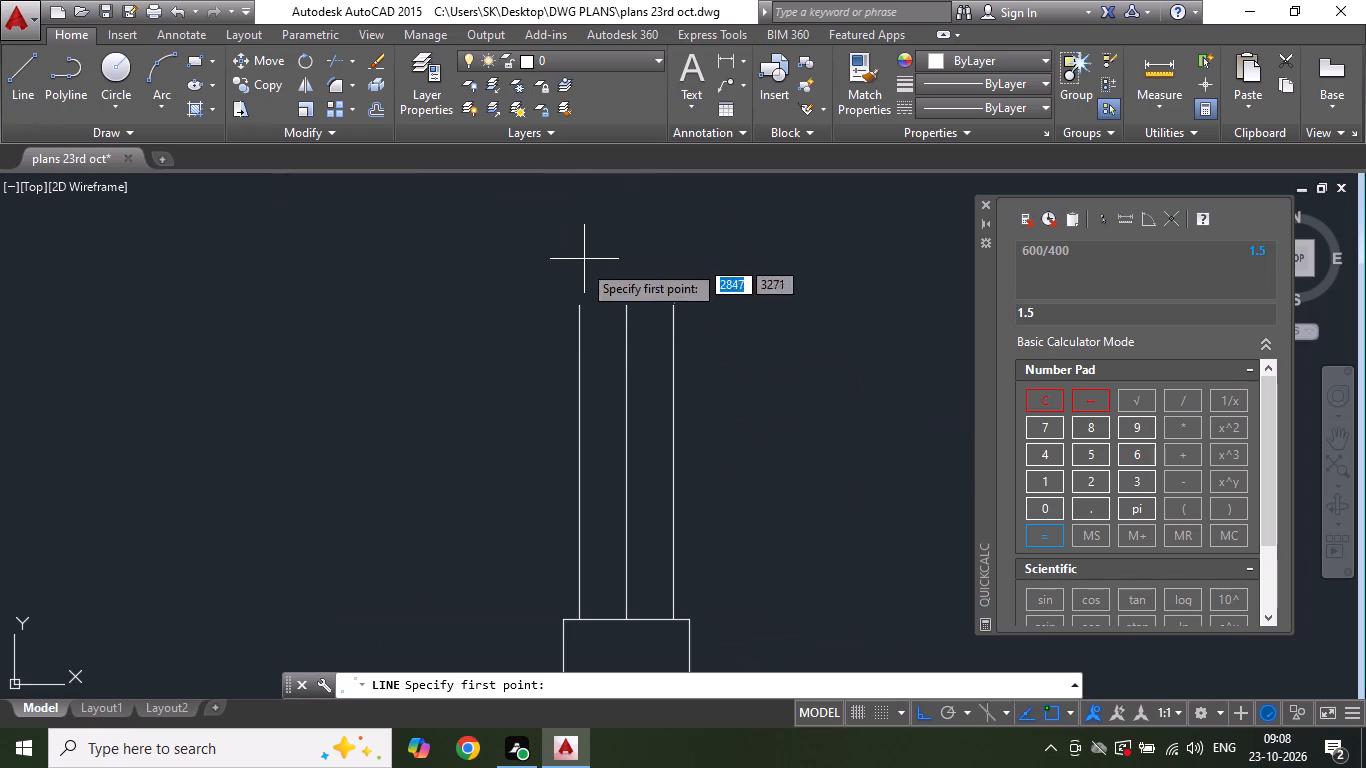
click(577, 305)
click(671, 303)
key(Escape)
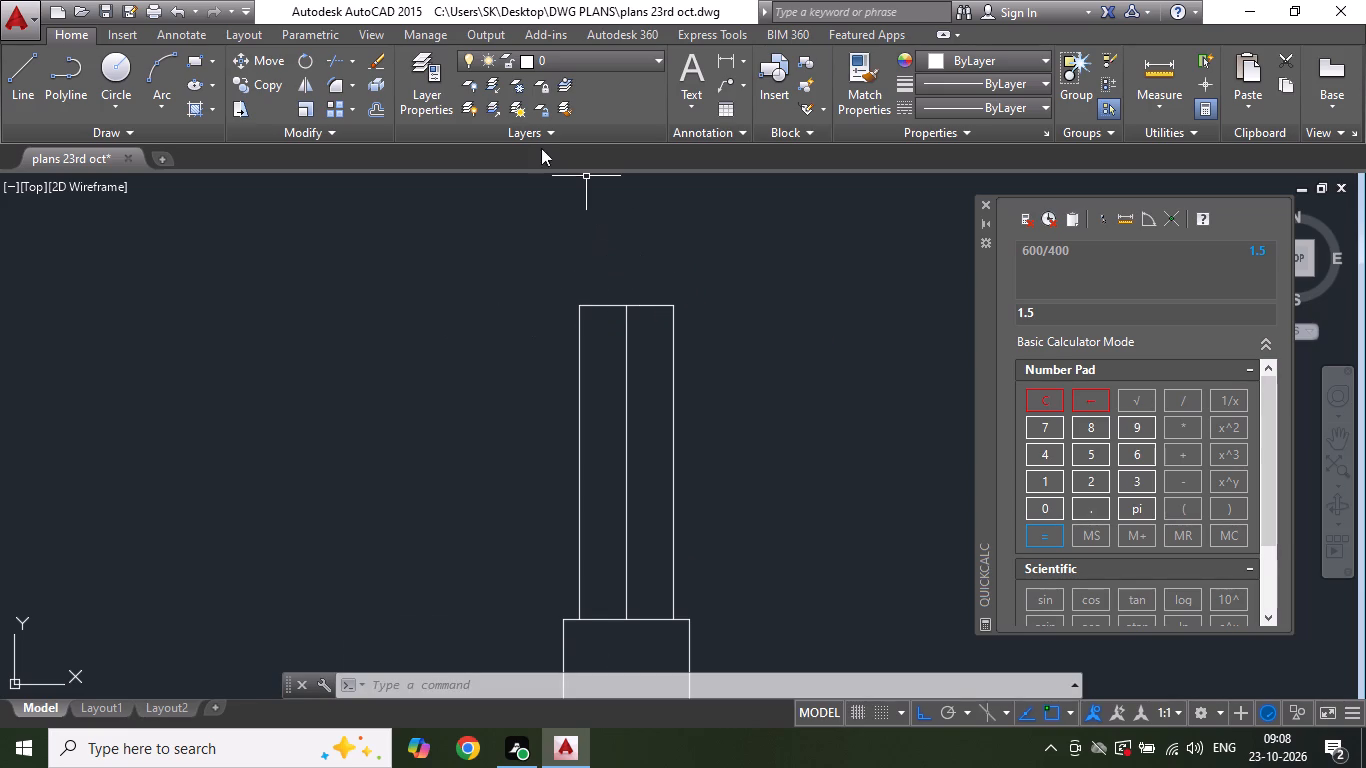
Offset the column's top horizontal line upward by 40.
click(376, 107)
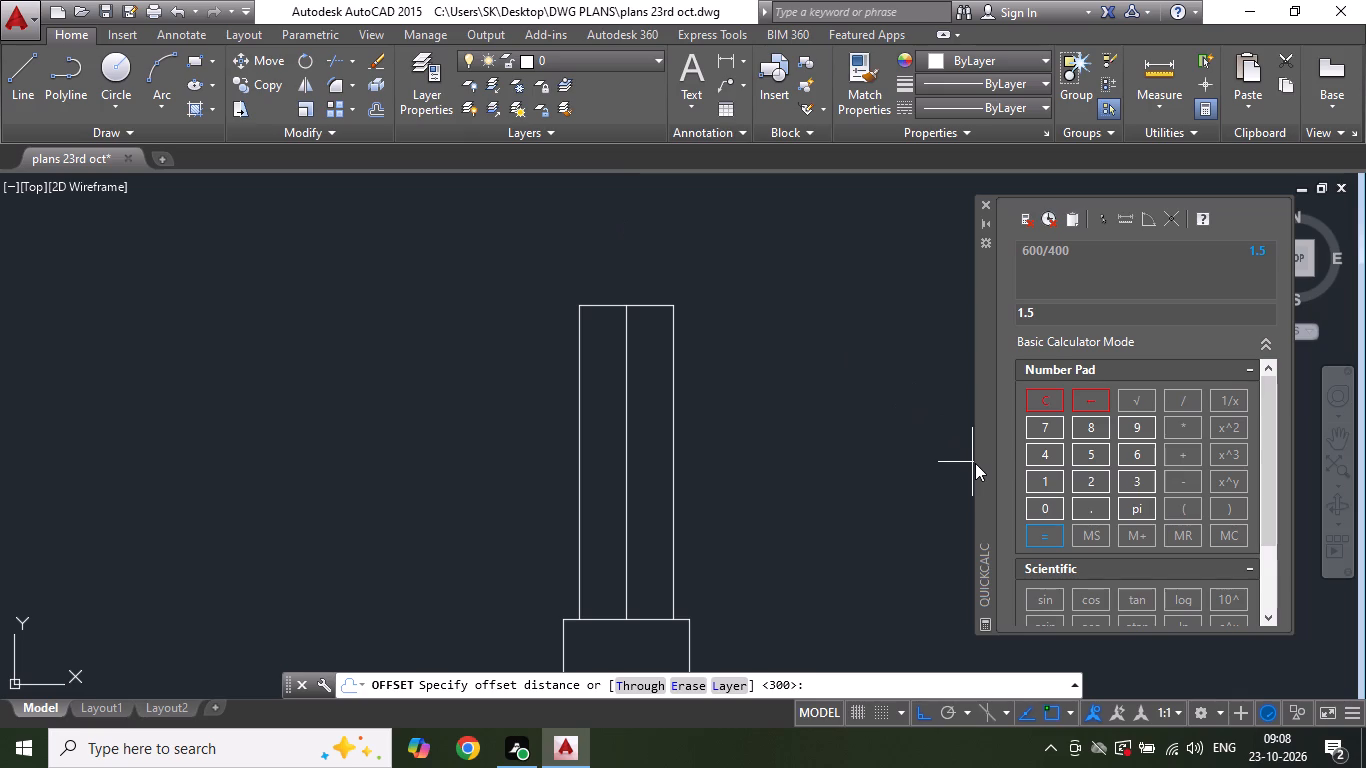
text(40)
key(Return)
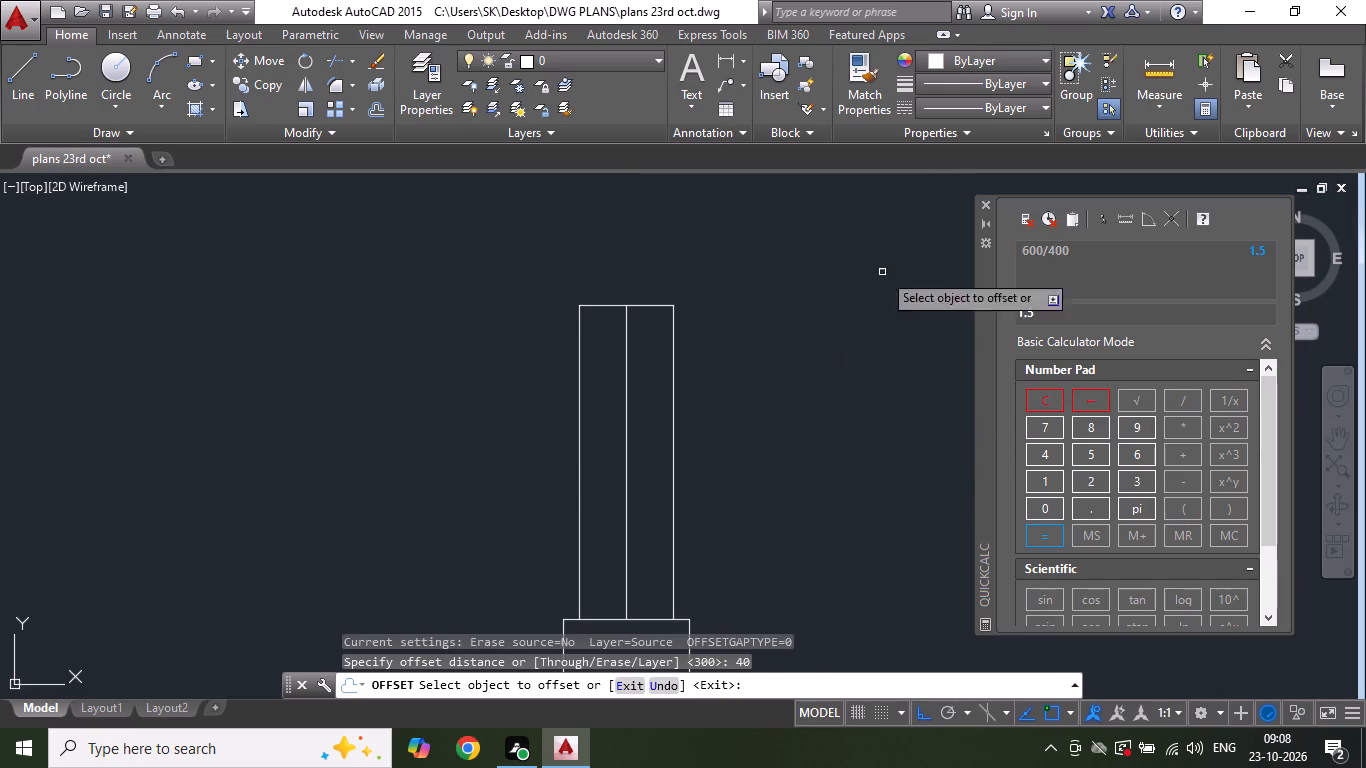
drag(642, 308, 642, 298)
click(635, 253)
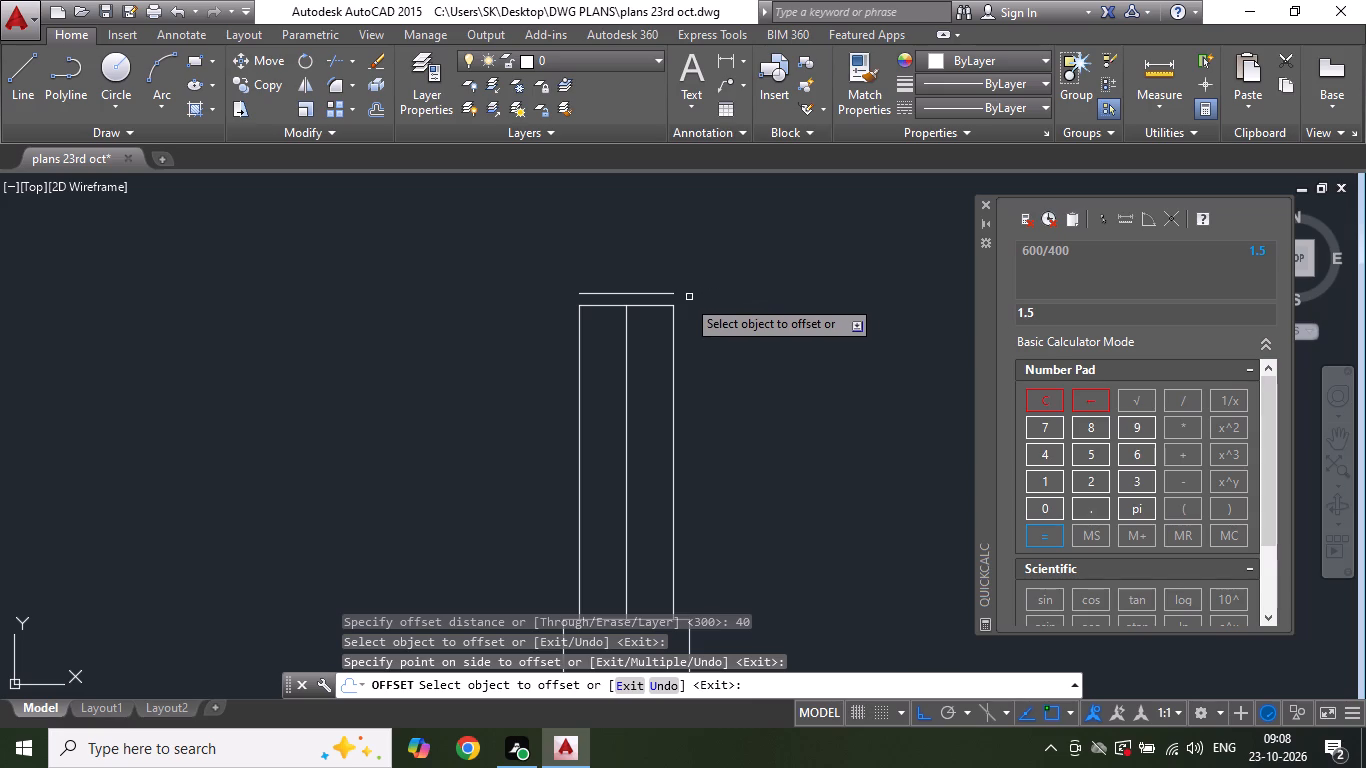
scroll(673, 303, down, 1)
key(Escape)
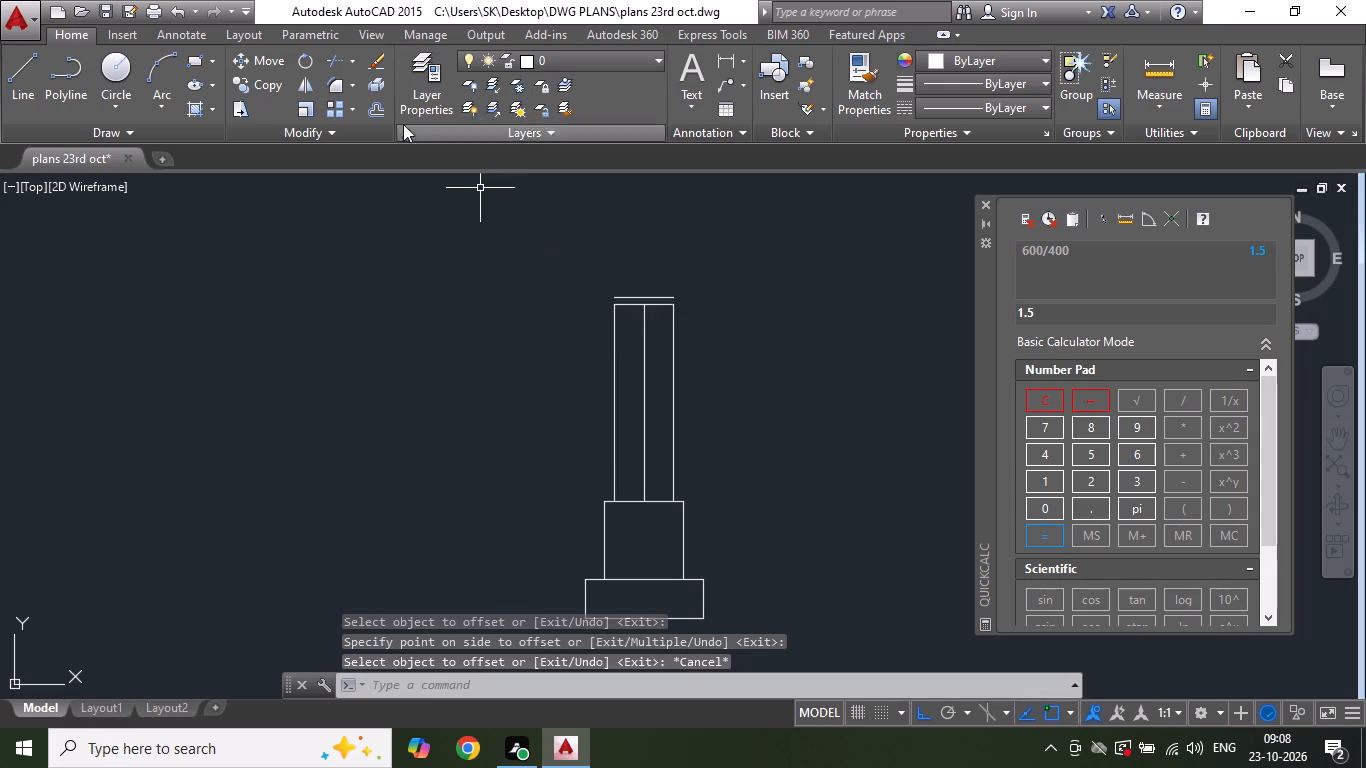
Extend both vertical sides of the column up to the horizontal line 40 above its top.
click(348, 63)
click(364, 137)
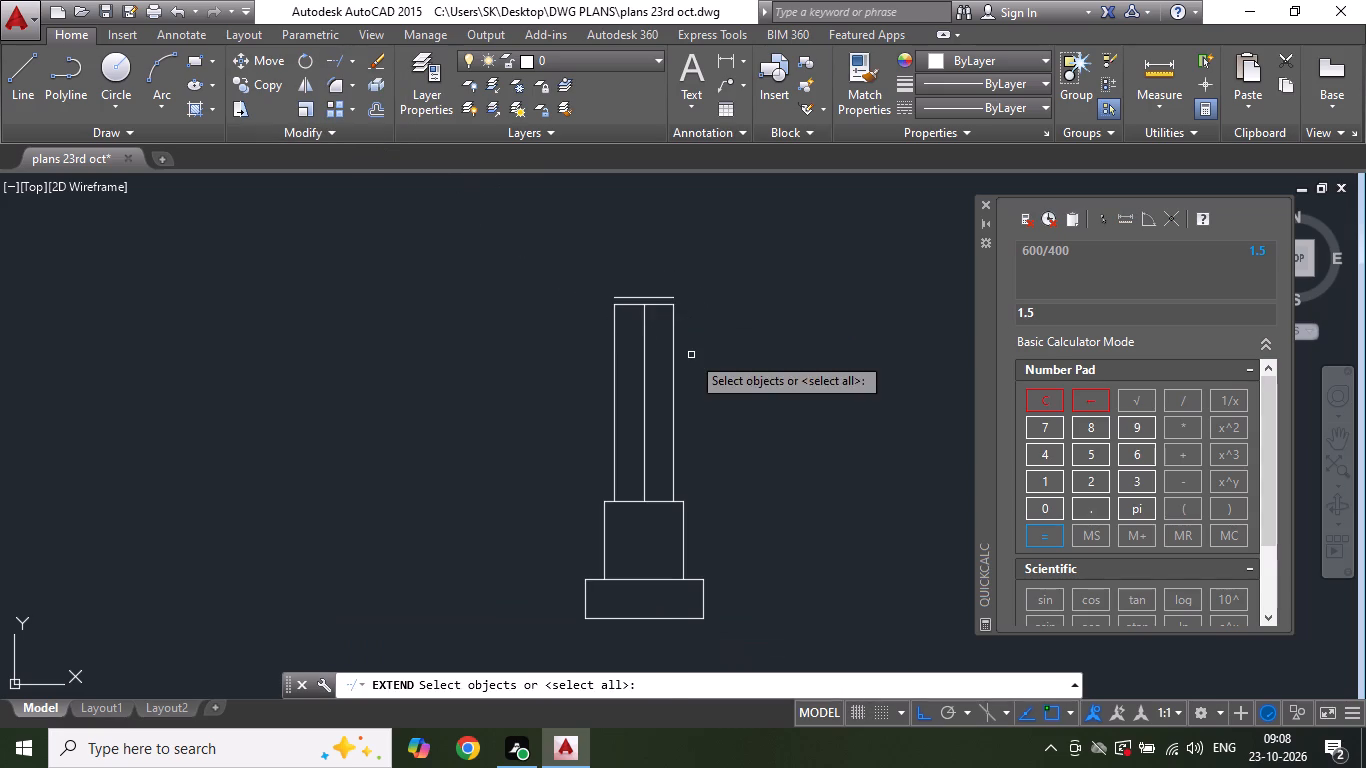
key(Return)
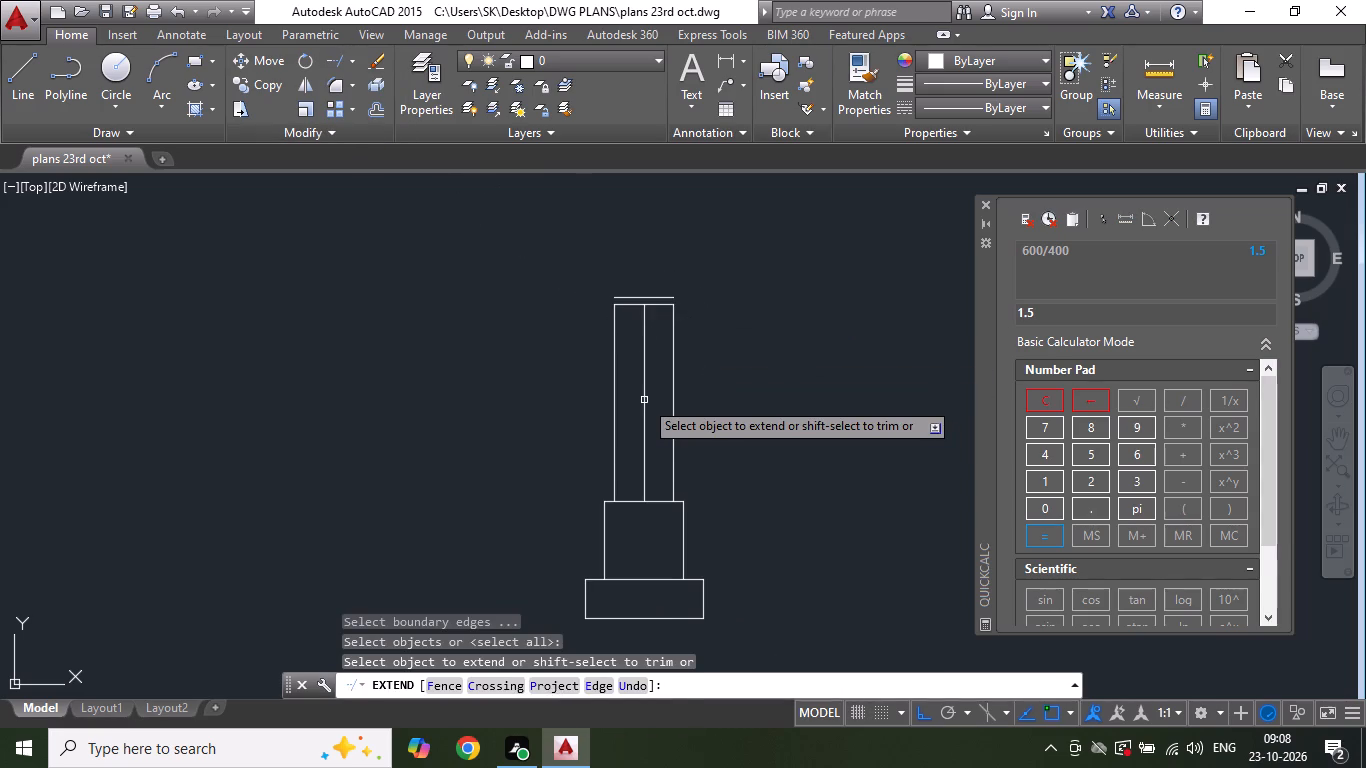
click(620, 399)
click(588, 426)
click(670, 376)
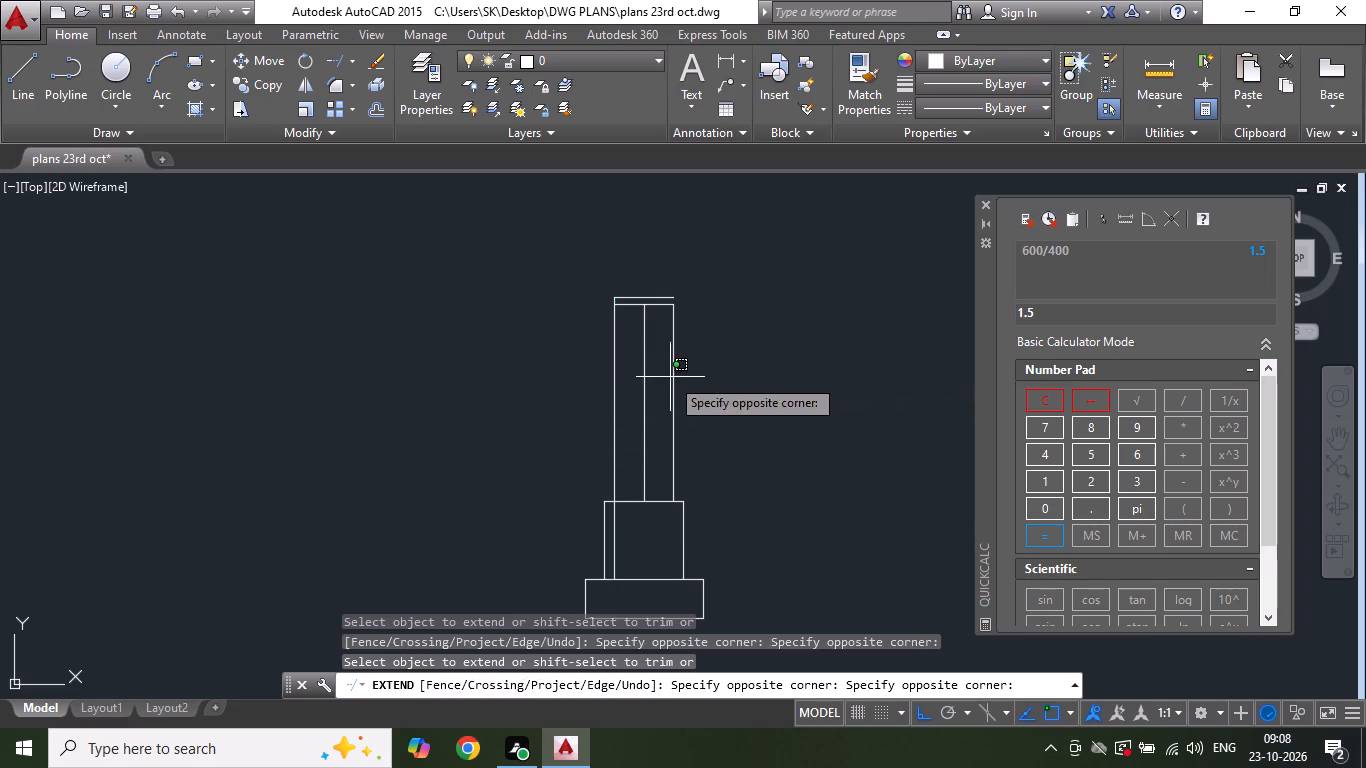
double_click(664, 388)
click(682, 401)
key(Escape)
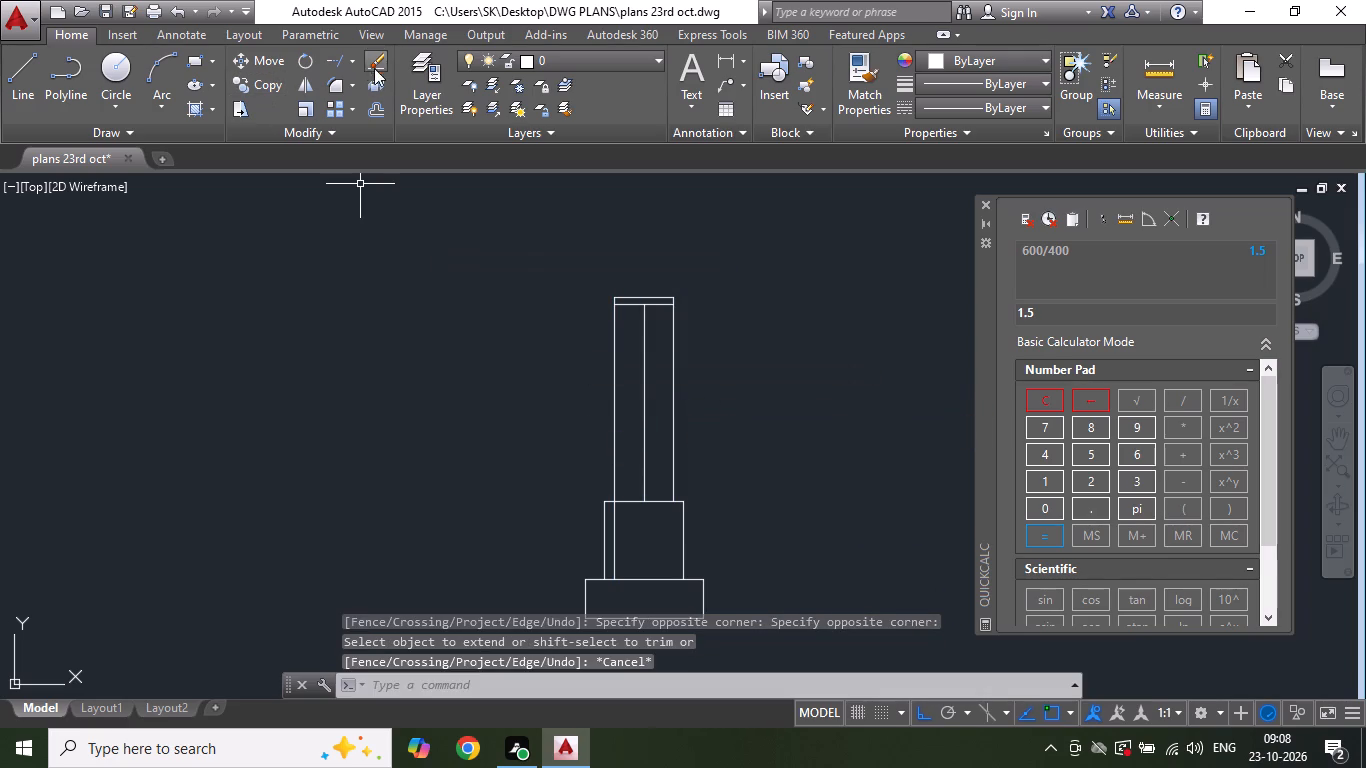
Trim away the piece of the column's left side that runs down inside the 400 by 400 block.
click(353, 62)
click(355, 87)
key(Return)
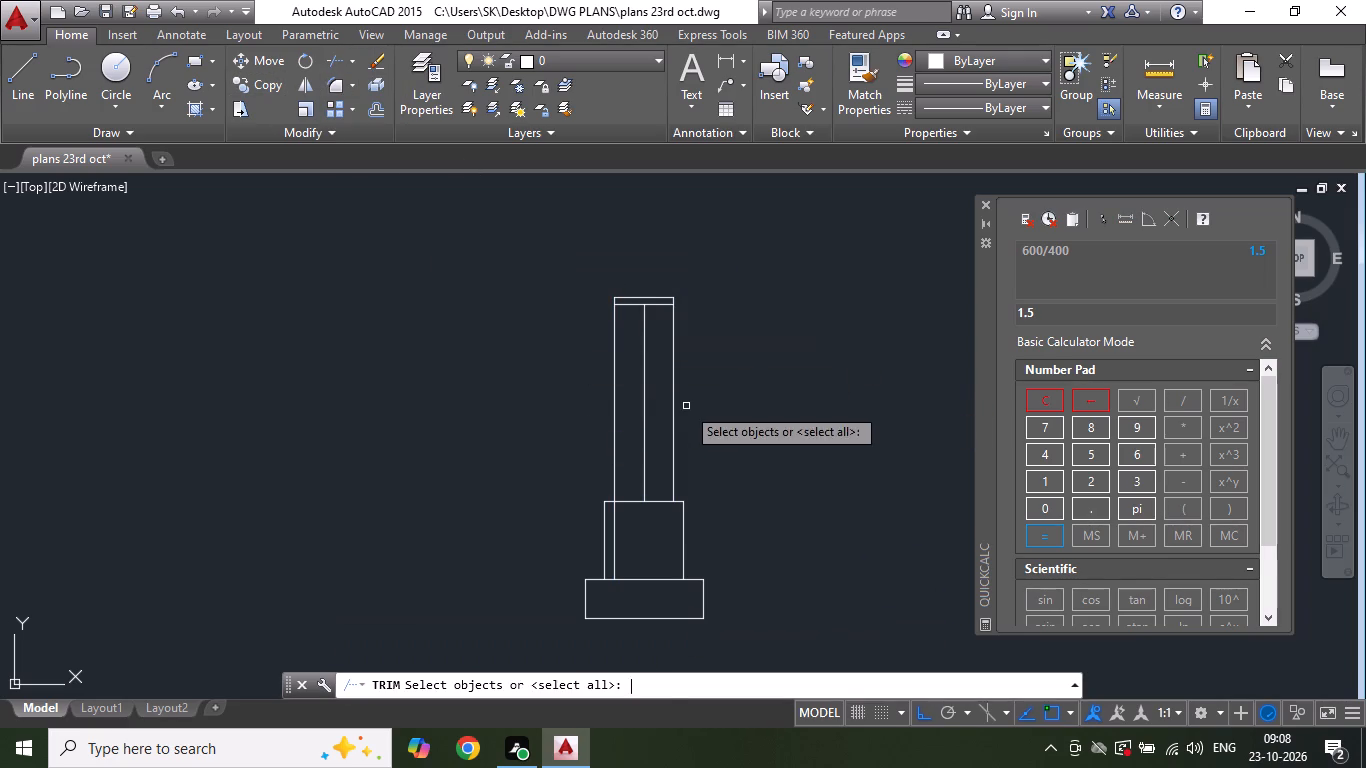
click(612, 521)
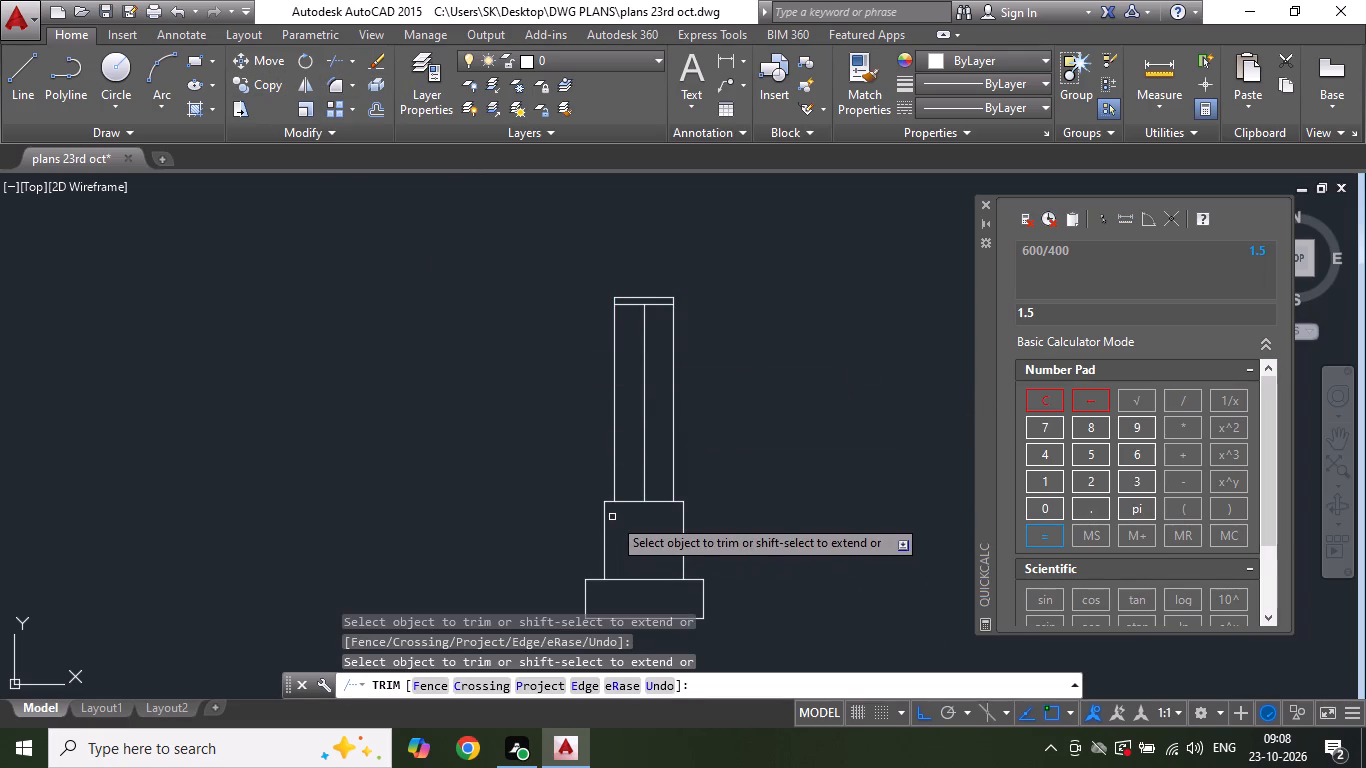
key(Escape)
Delete the vertical centre line inside the column.
click(640, 465)
click(641, 490)
click(646, 478)
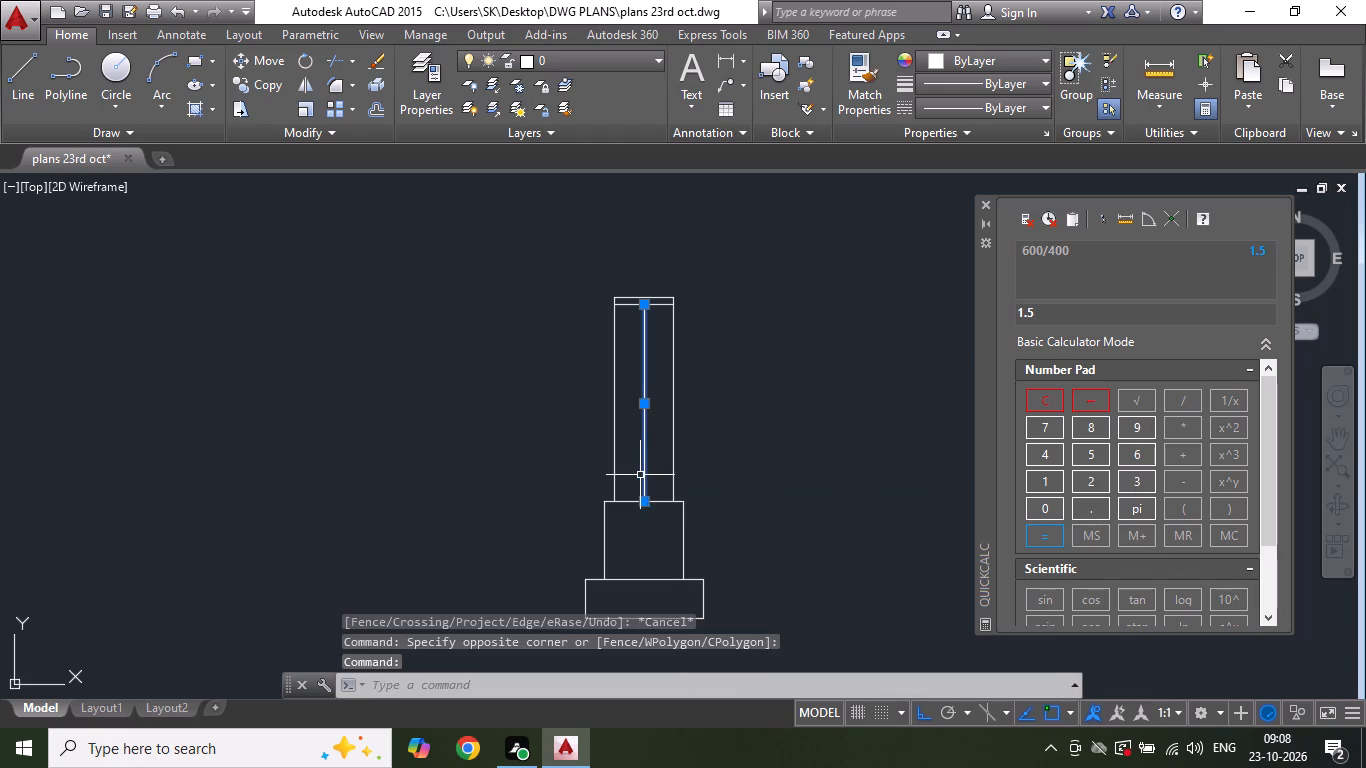
key(Delete)
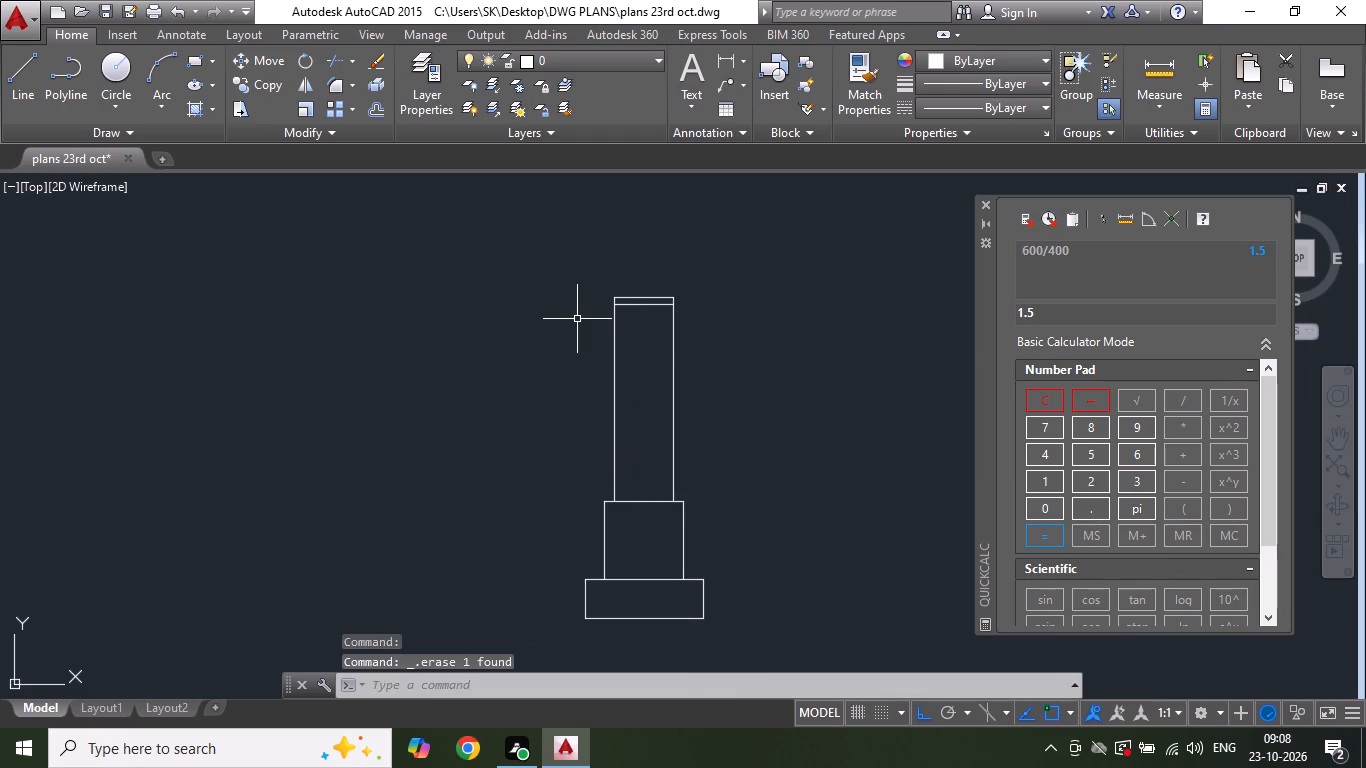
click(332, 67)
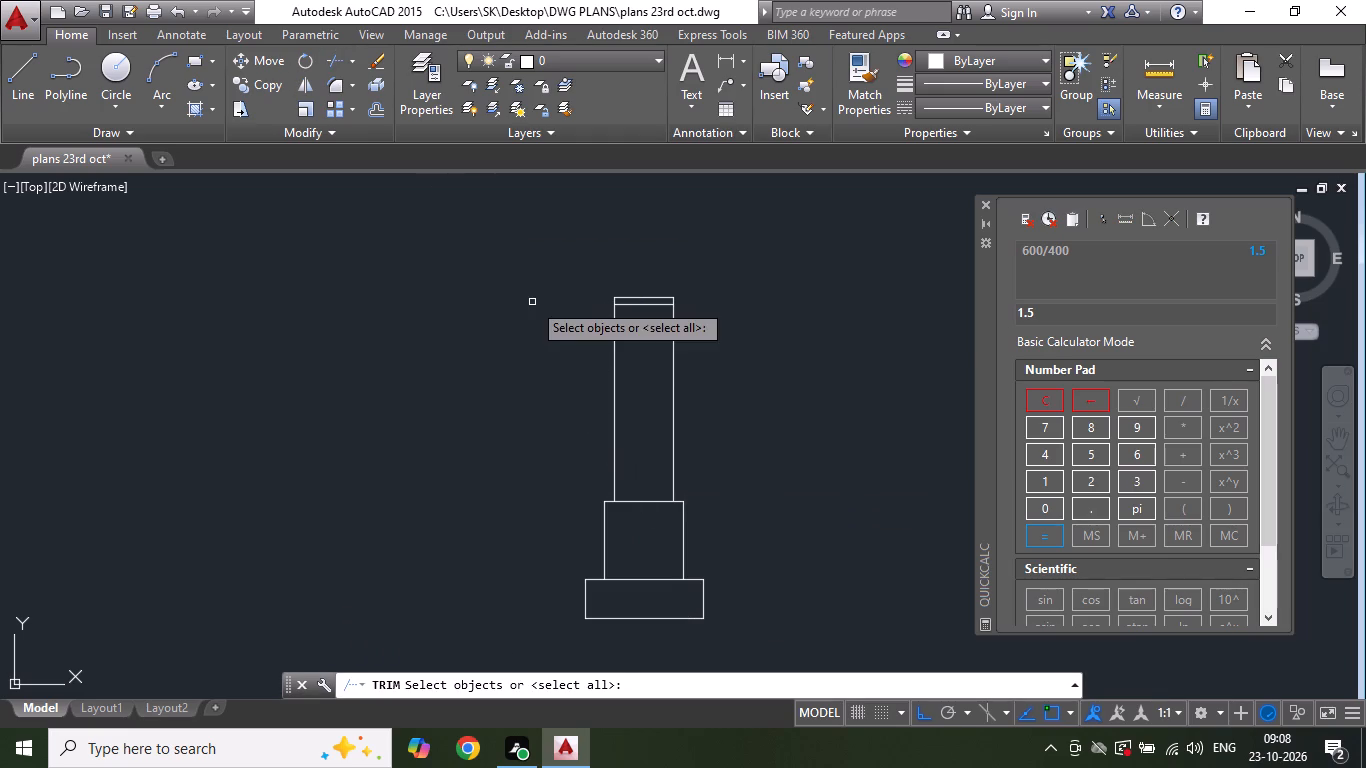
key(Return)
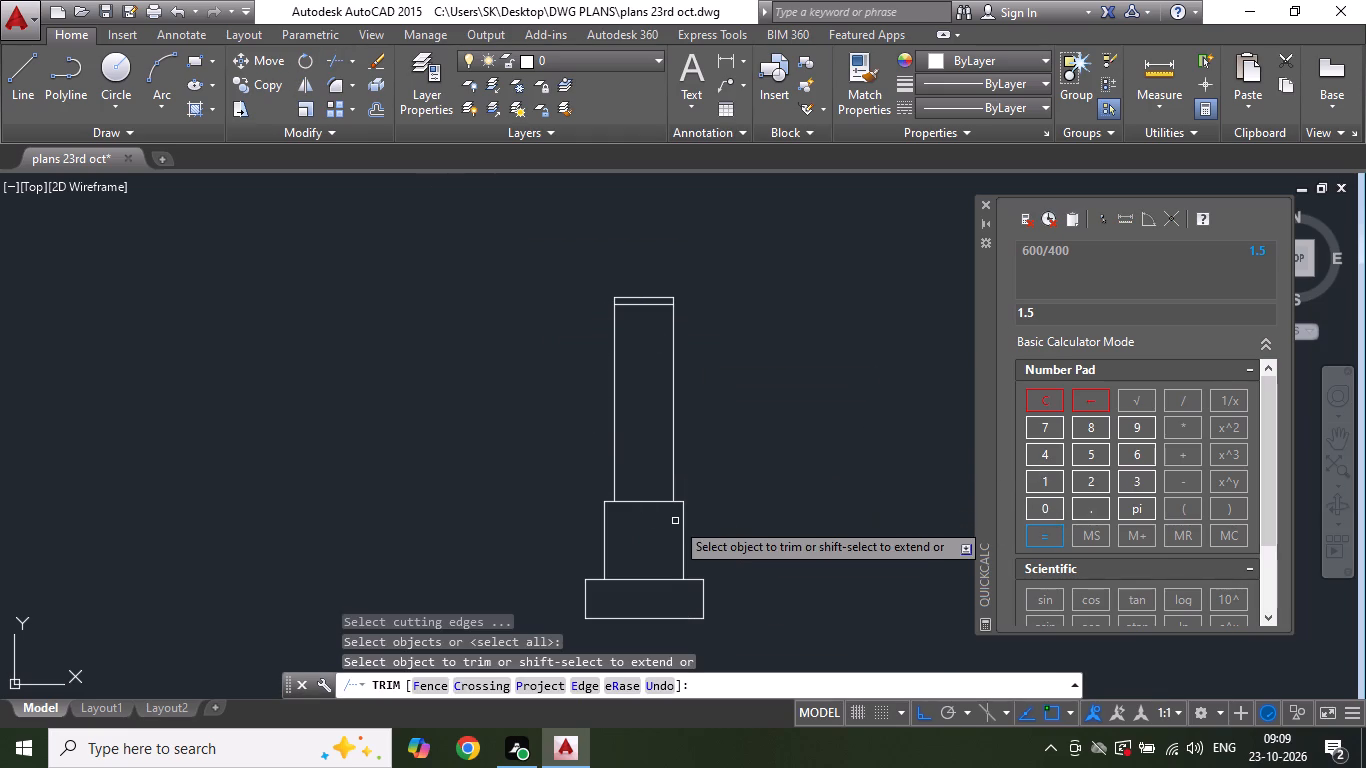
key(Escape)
Offset the top edge of the 400 by 400 block upward by 400, across the column.
click(375, 115)
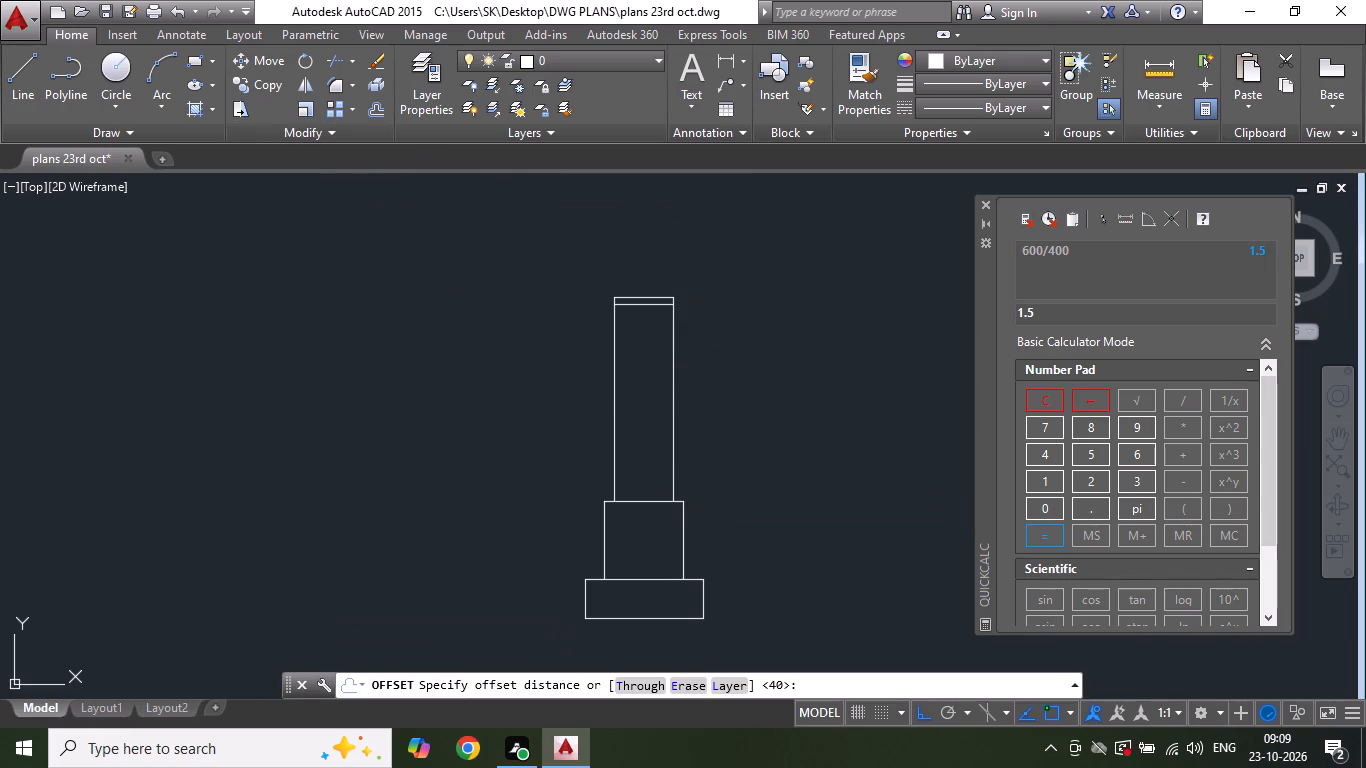
text(400)
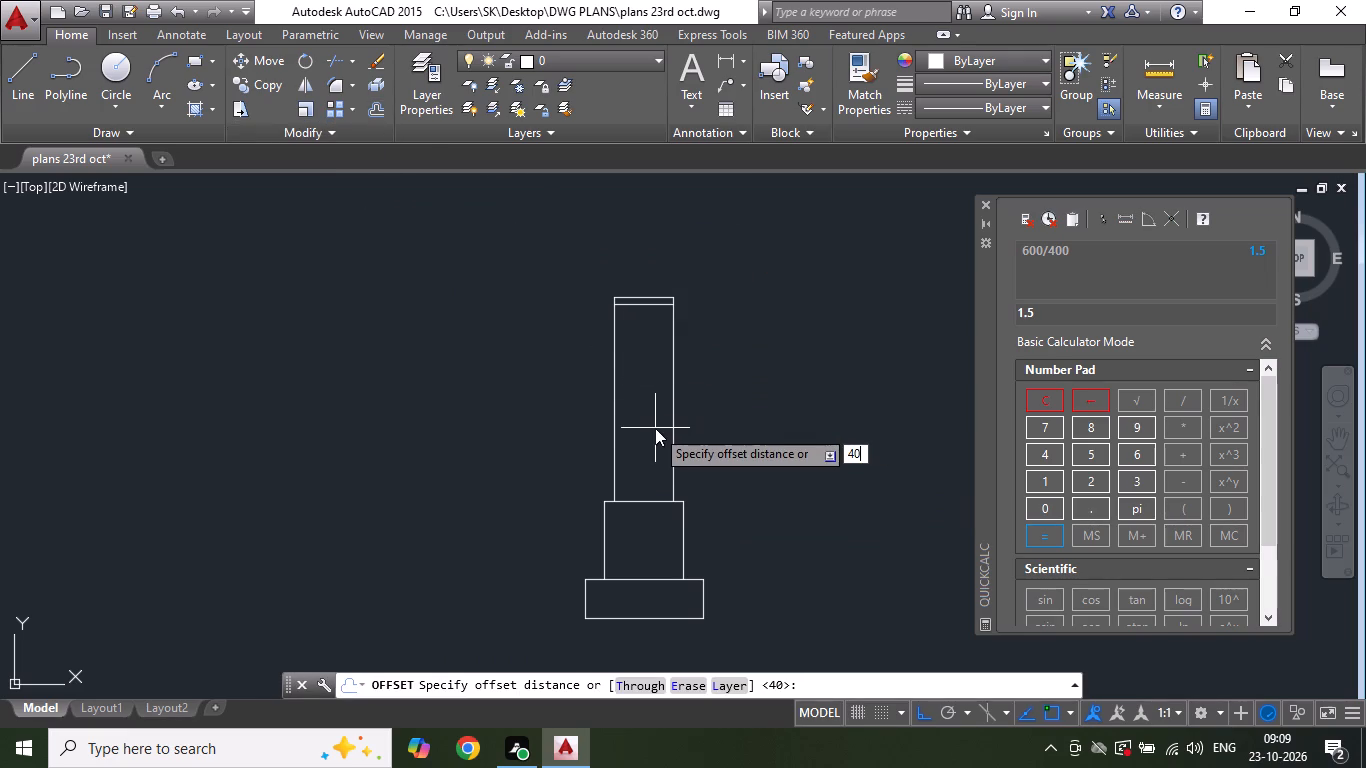
key(Return)
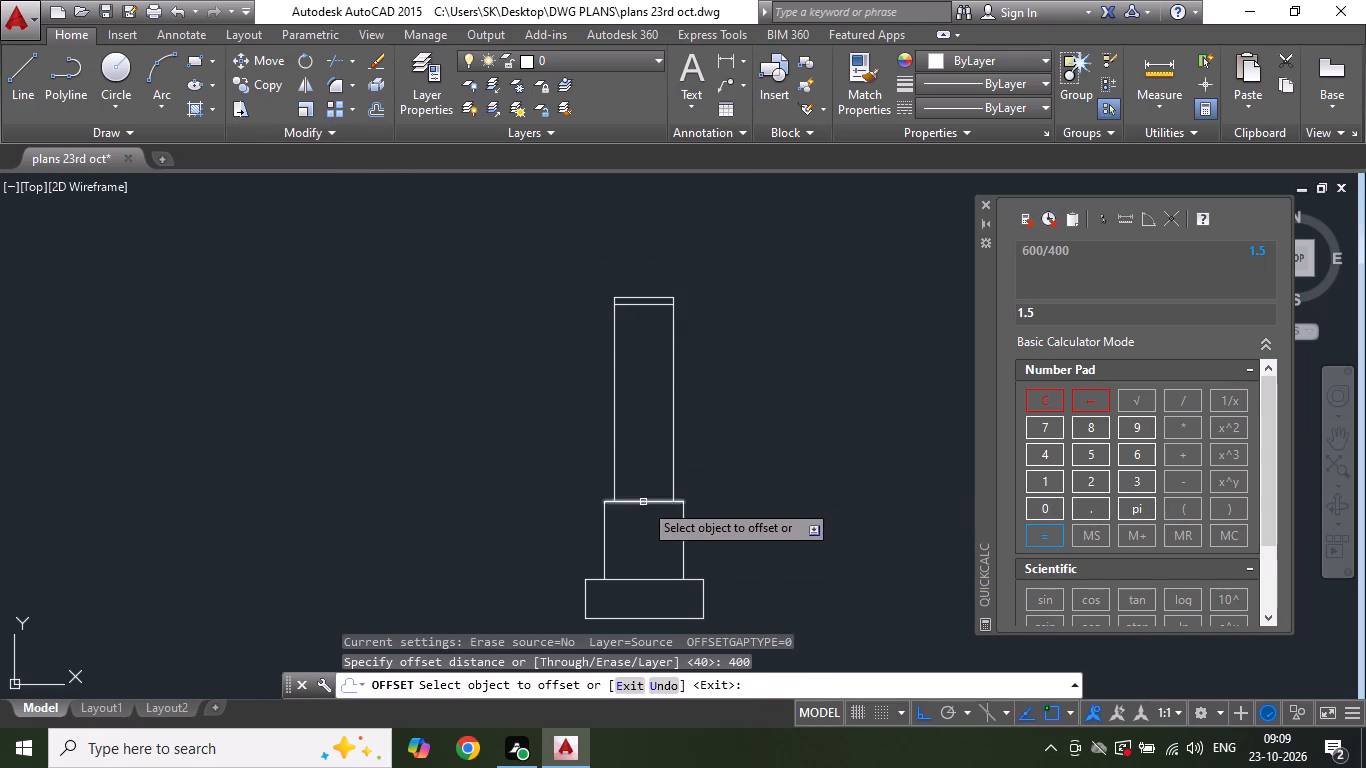
click(643, 502)
click(648, 354)
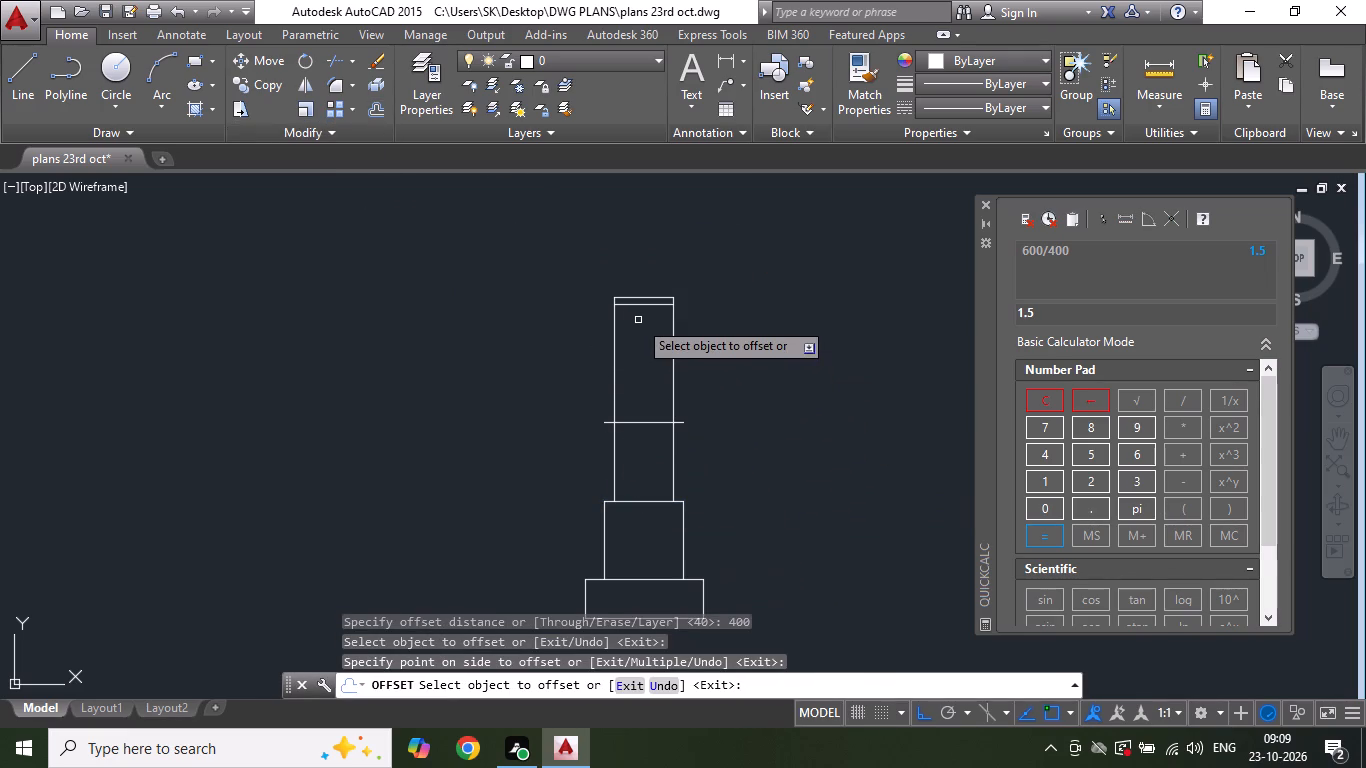
key(Escape)
Draw horizontal lines outward from the left and right ends of the offset line that crosses the column.
click(17, 83)
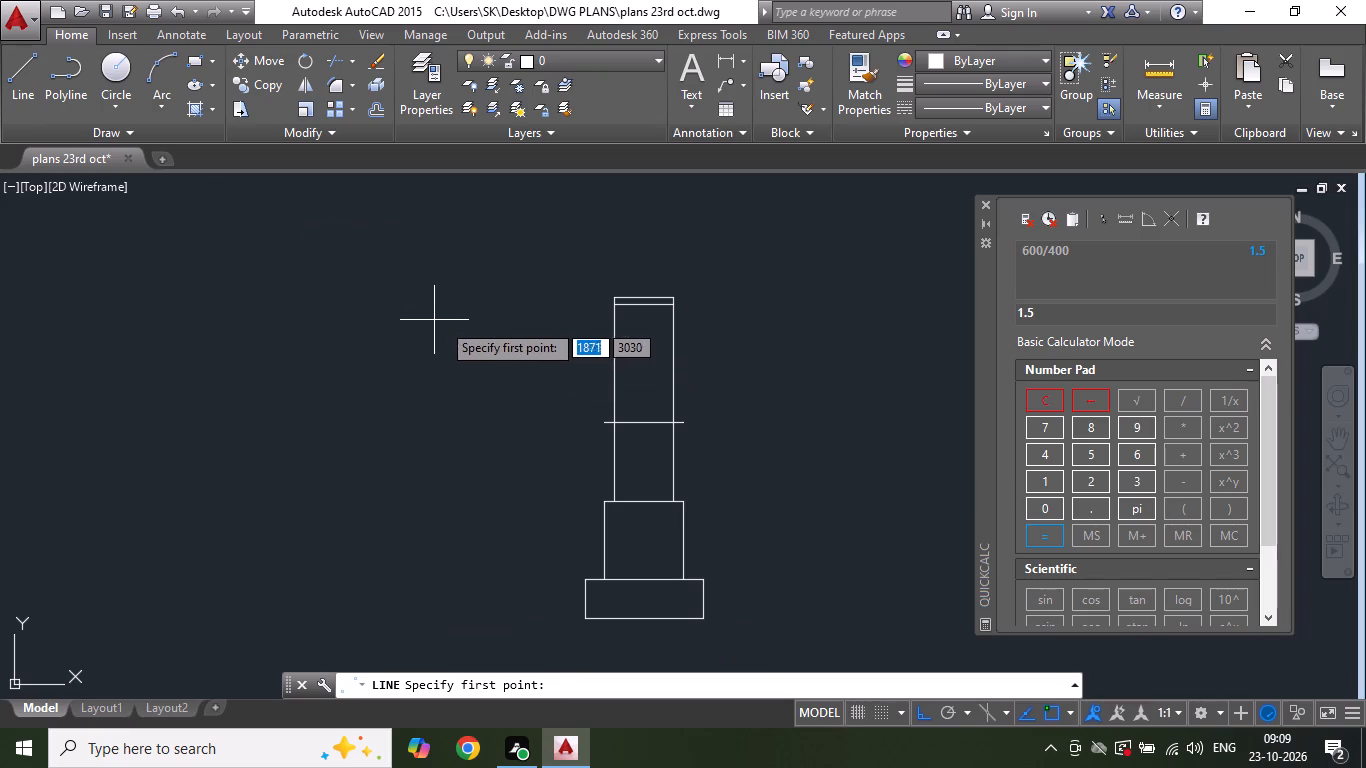
click(600, 423)
click(451, 425)
key(Escape)
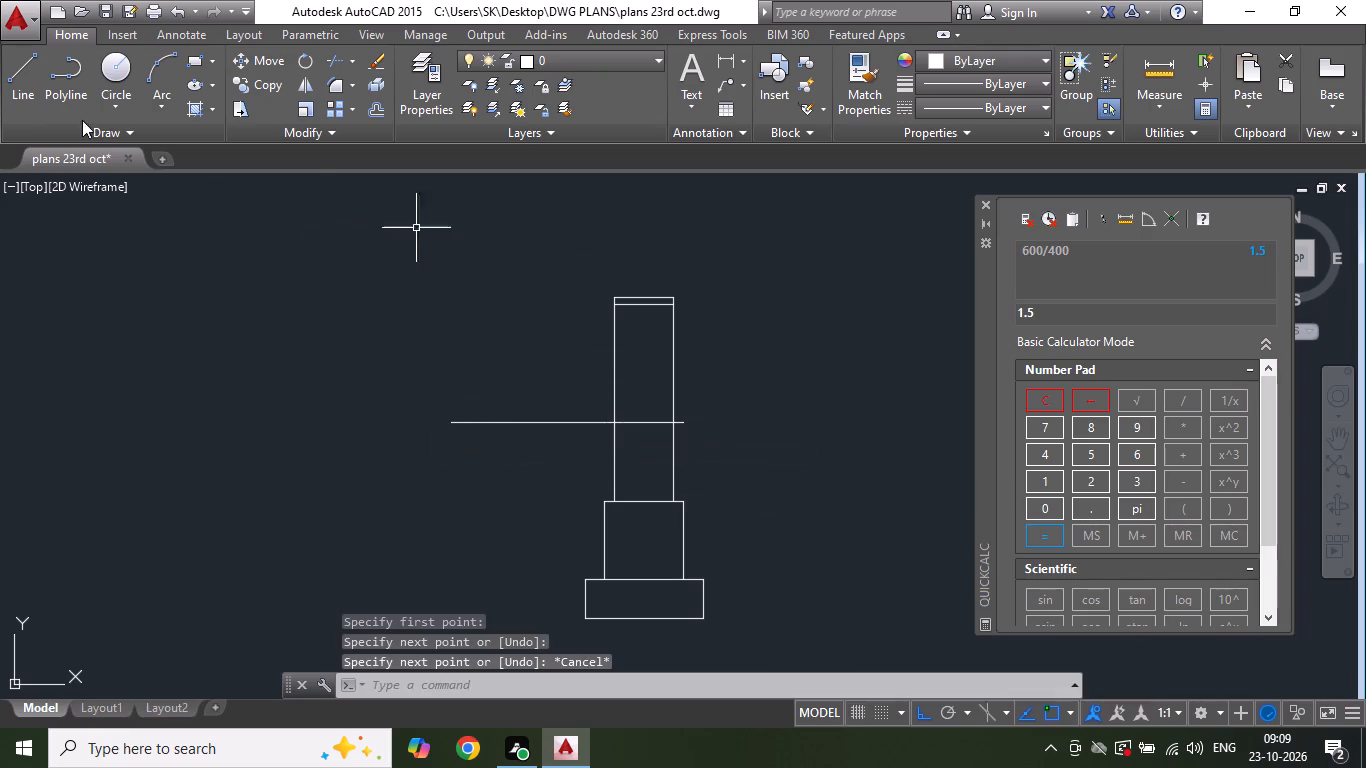
click(9, 78)
click(684, 426)
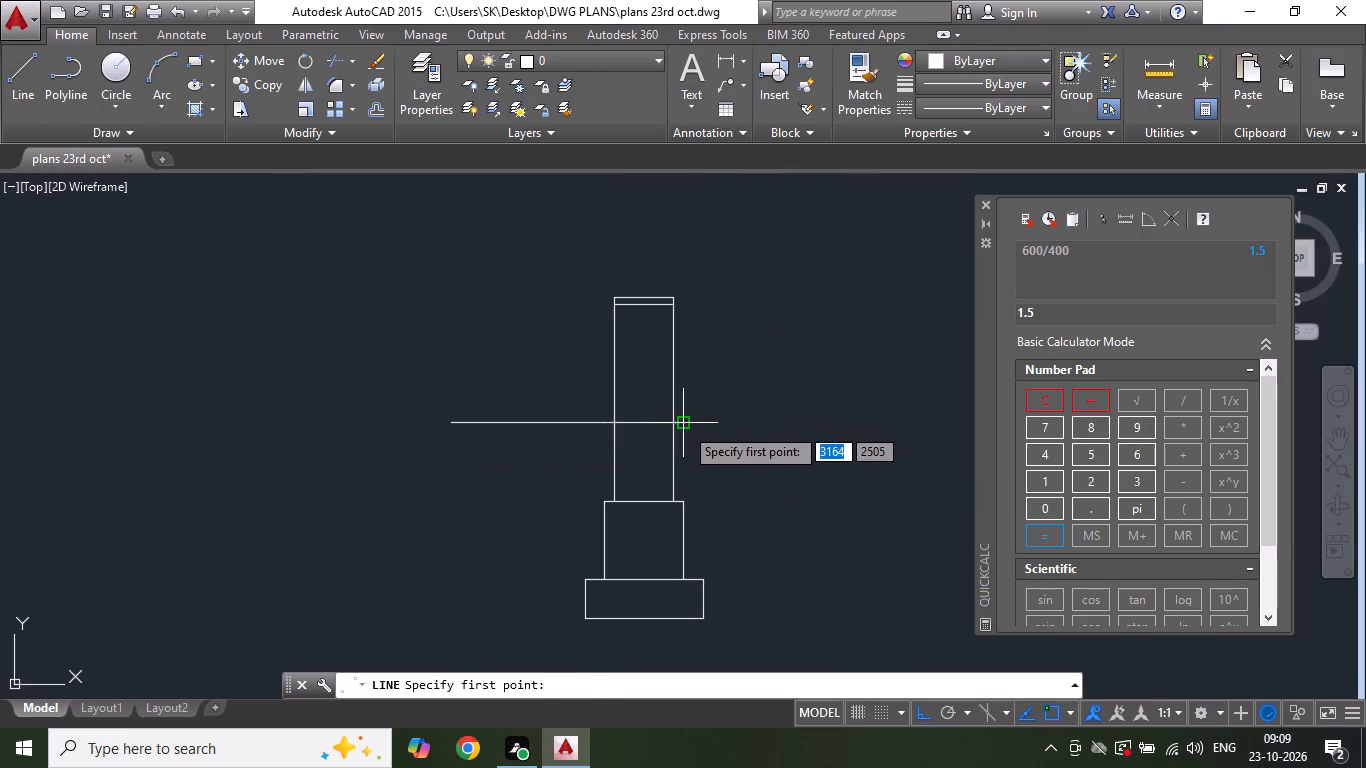
click(856, 418)
key(Escape)
Trim the block's top edge between the two sides of the column.
click(338, 56)
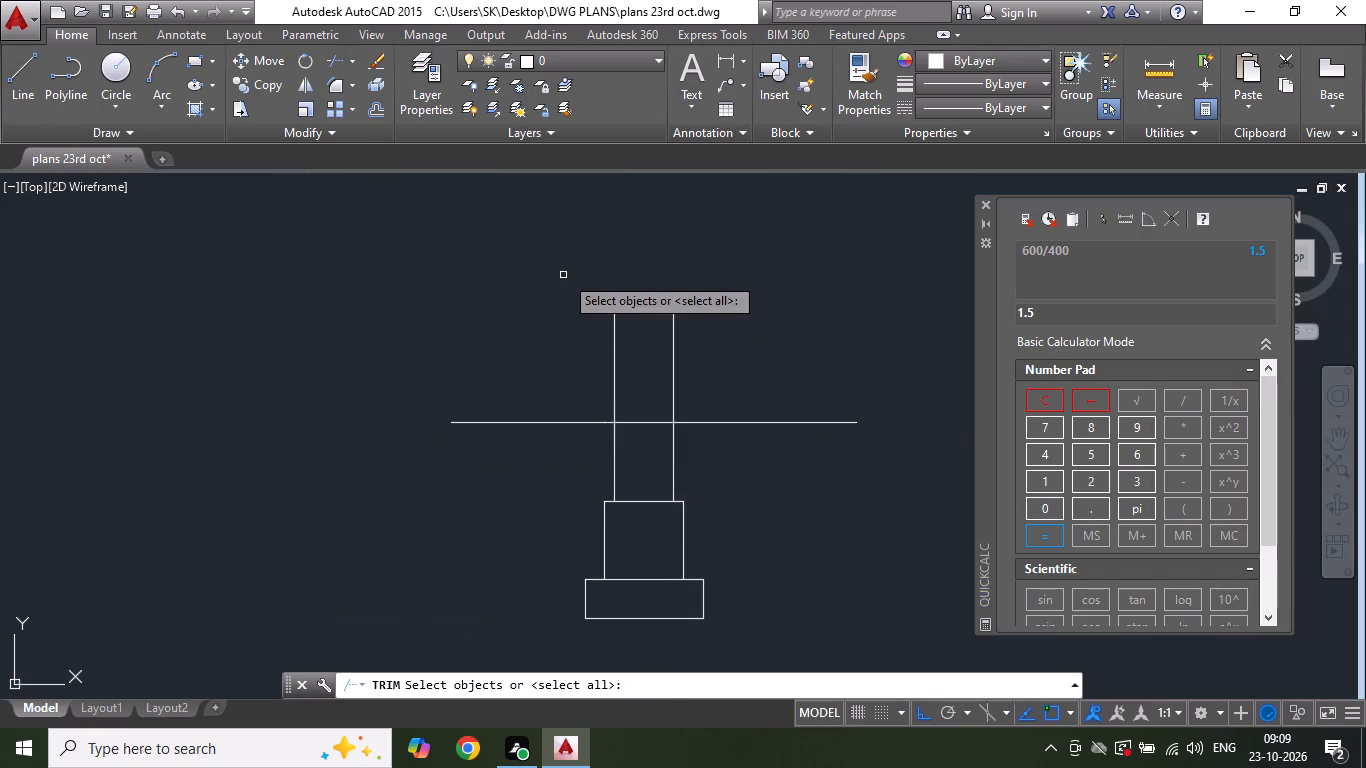
key(Return)
click(641, 495)
click(637, 529)
scroll(631, 494, down, 1)
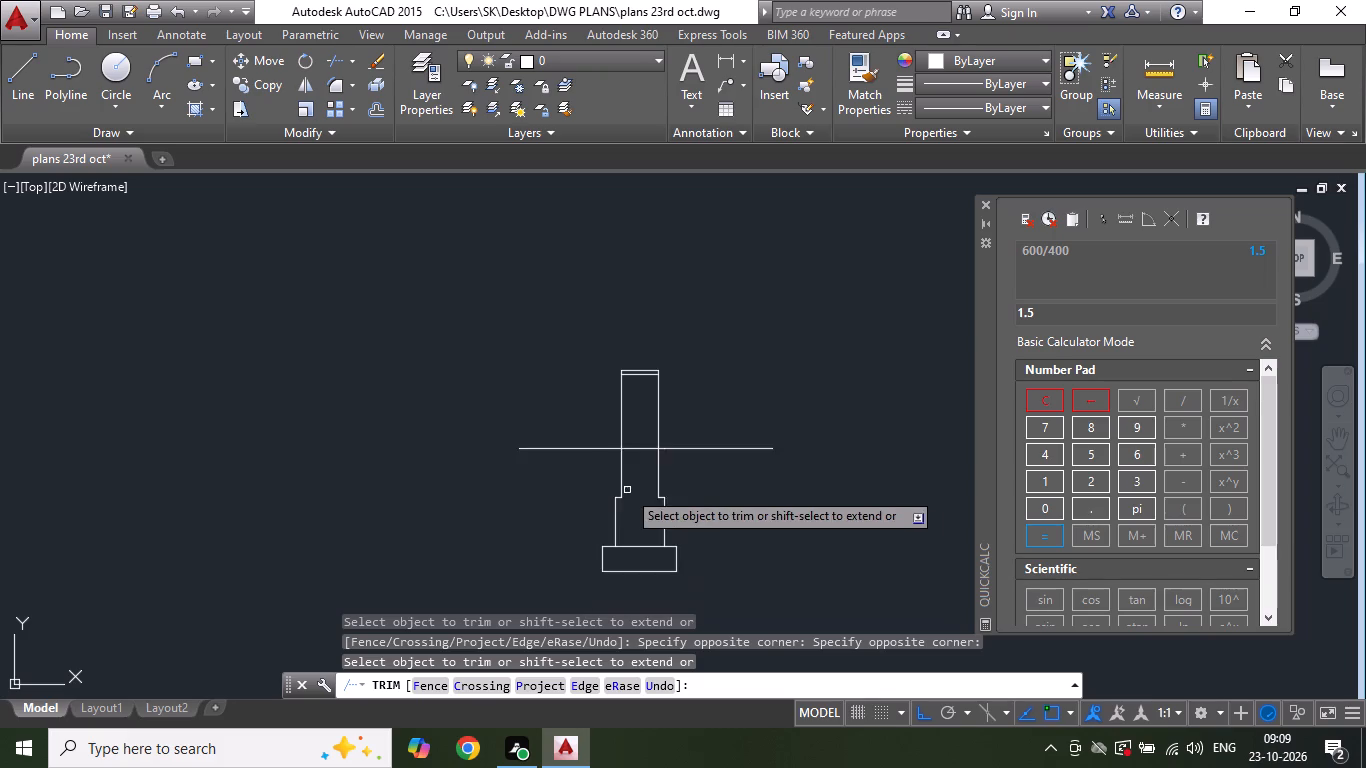
scroll(641, 354, up, 3)
key(Escape)
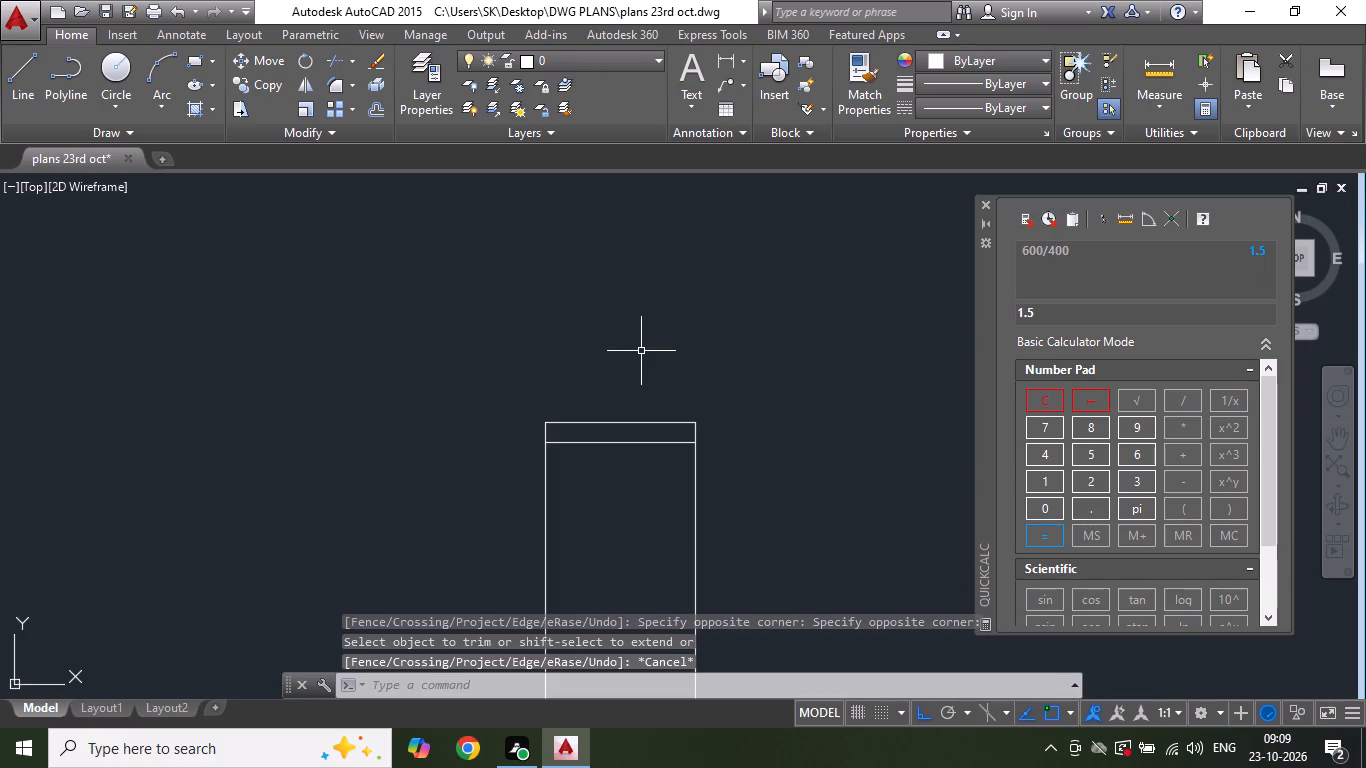
Save the drawing.
key(ctrl+s)
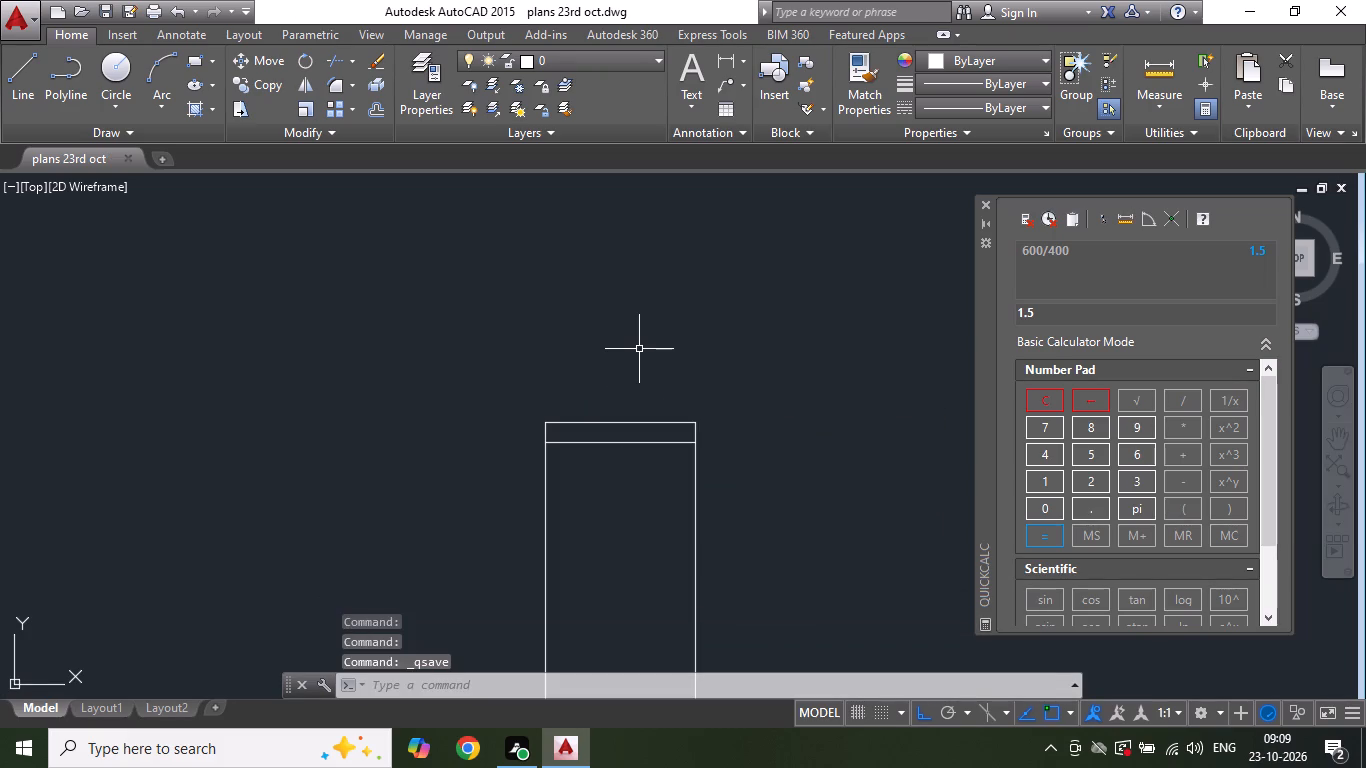
Draw a horizontal line to the right from the column's top right corner.
scroll(808, 467, up, 1)
click(23, 93)
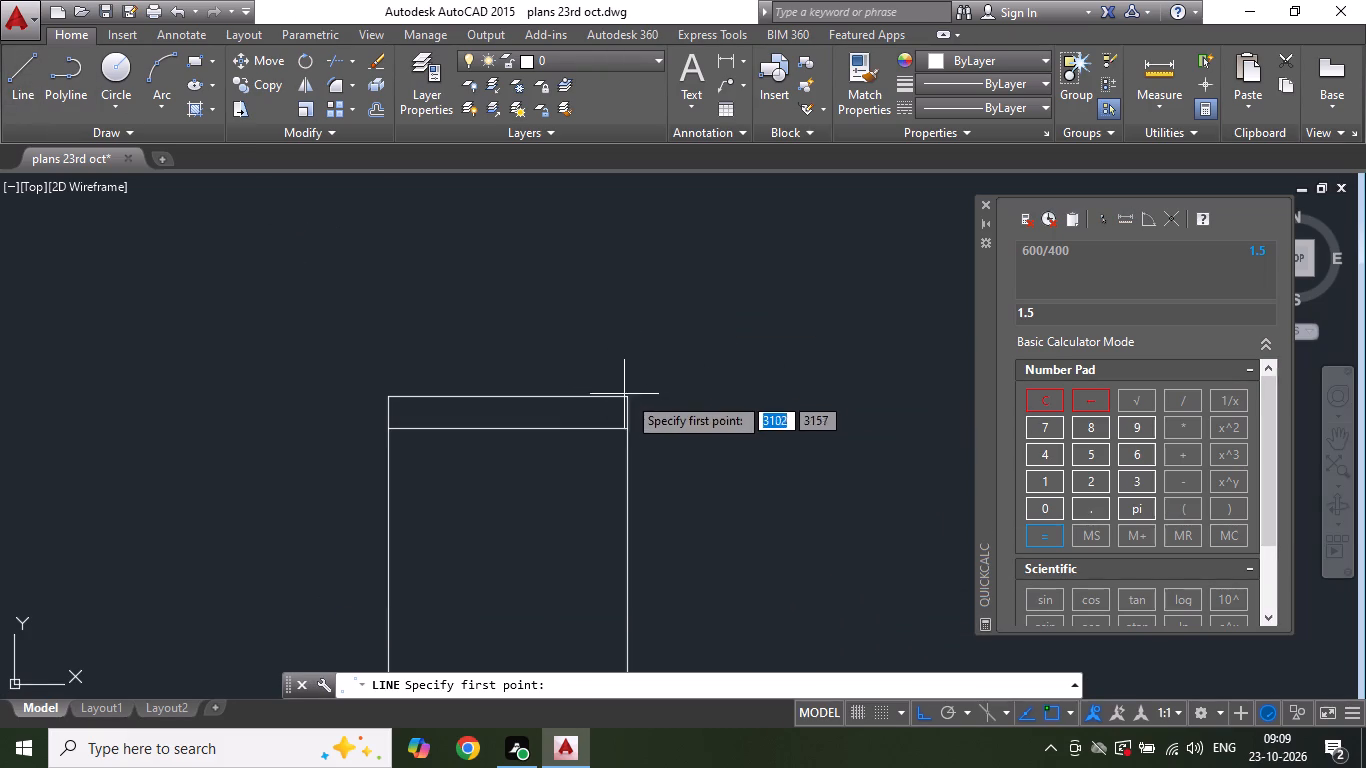
click(629, 395)
click(842, 398)
key(Escape)
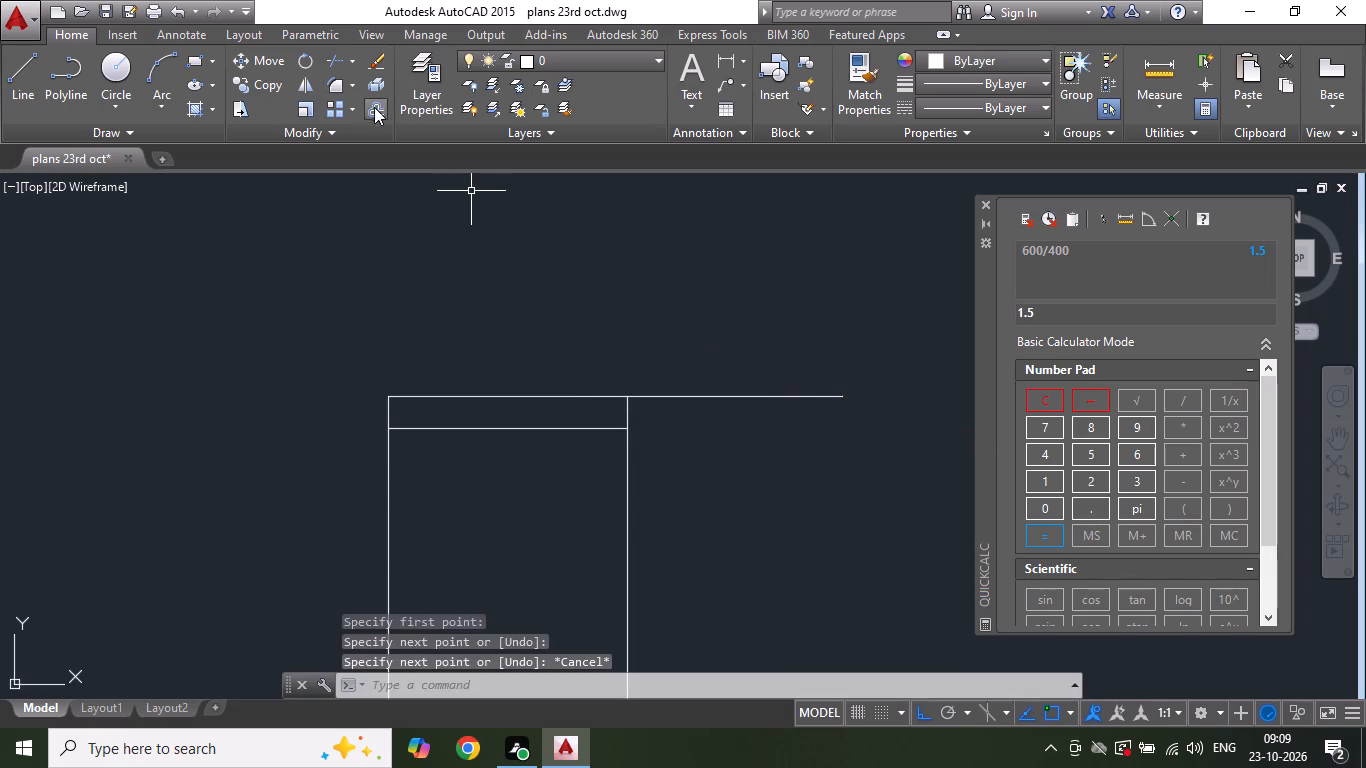
Offset the horizontal line beside the column's top right corner downward by 20.
click(374, 107)
text(20)
key(Return)
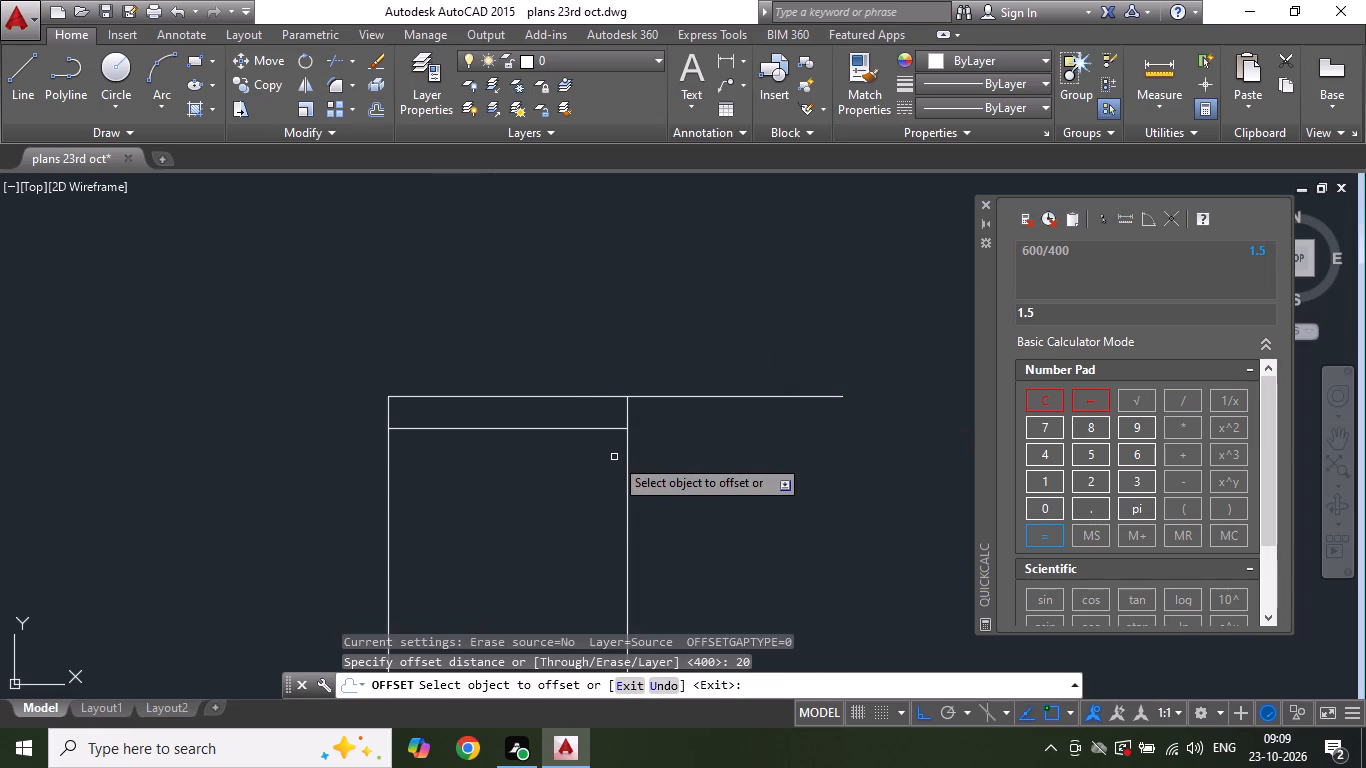
click(704, 398)
click(704, 417)
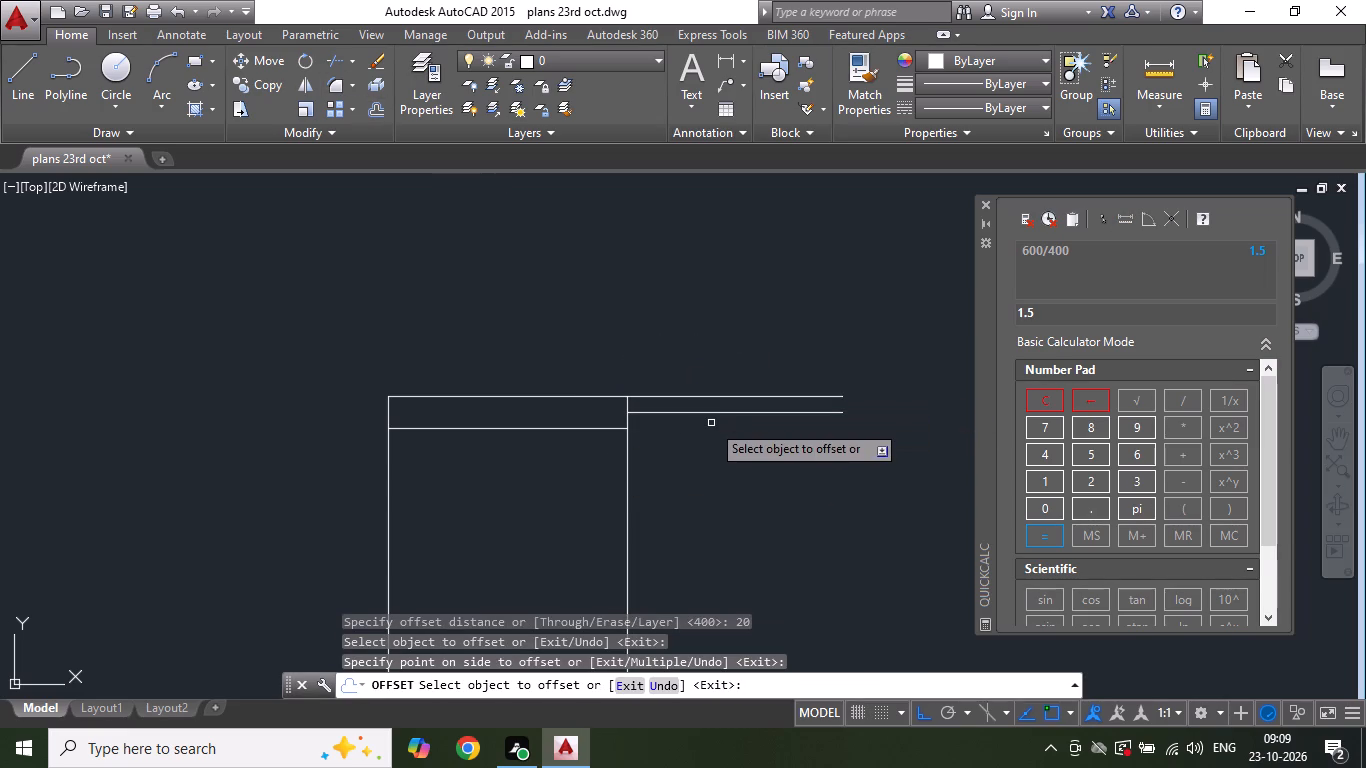
scroll(614, 328, down, 3)
scroll(618, 372, up, 1)
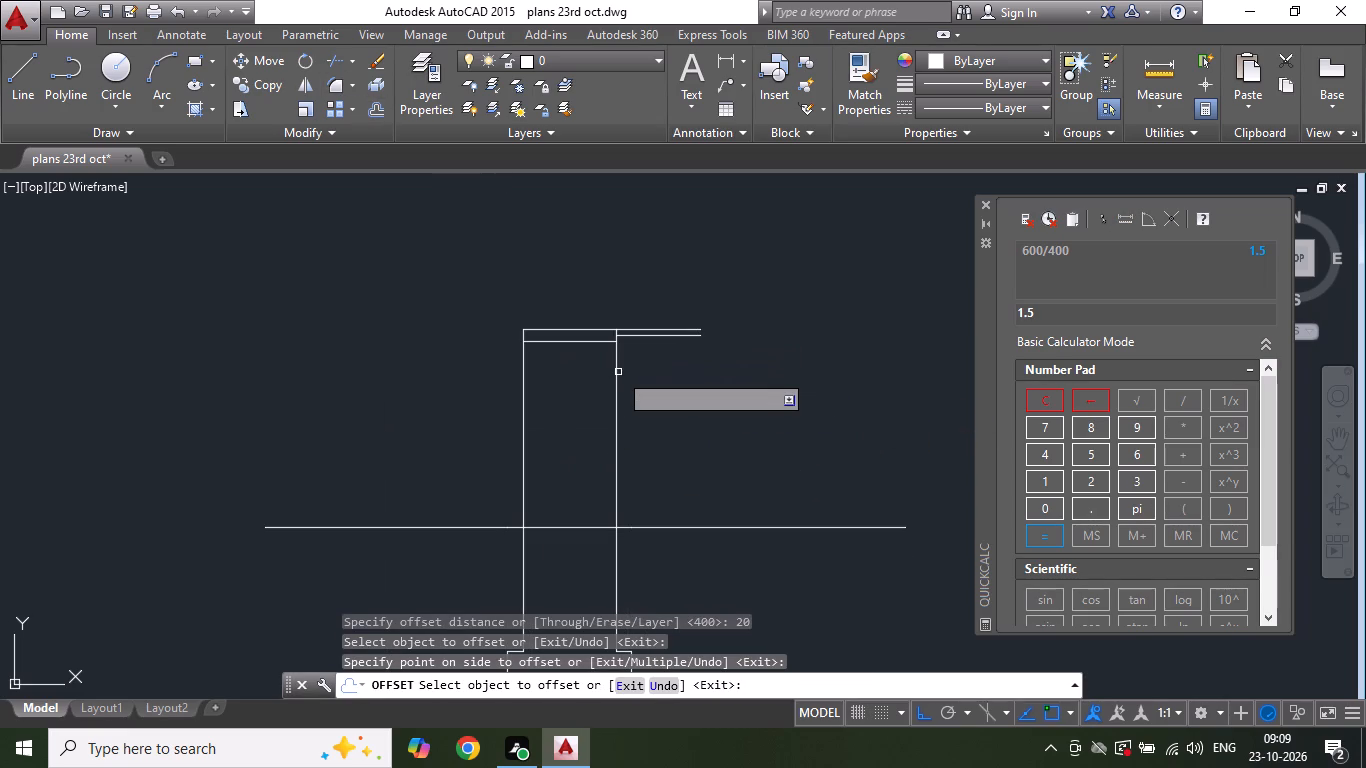
key(Escape)
key(Escape)
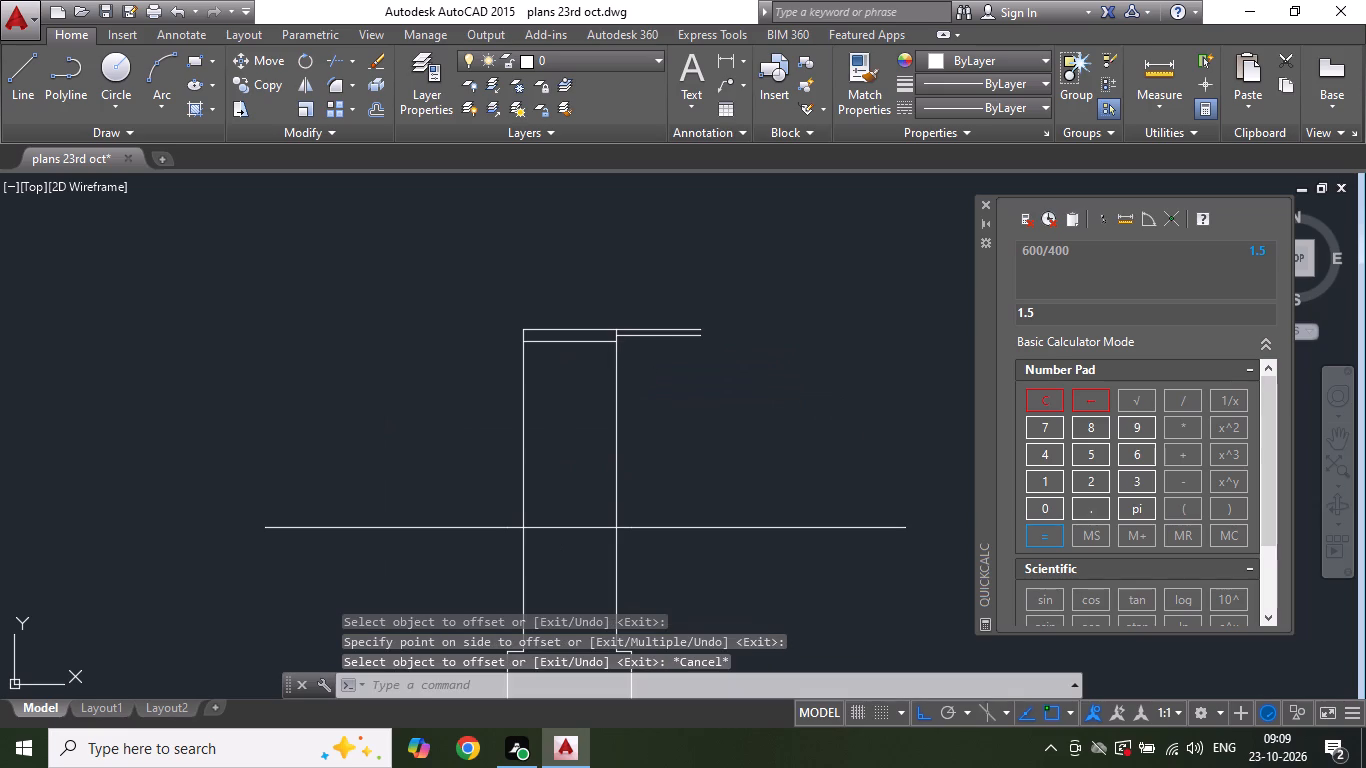
Trim the long horizontal line crossing the column between the column's two sides.
scroll(623, 338, down, 1)
click(351, 64)
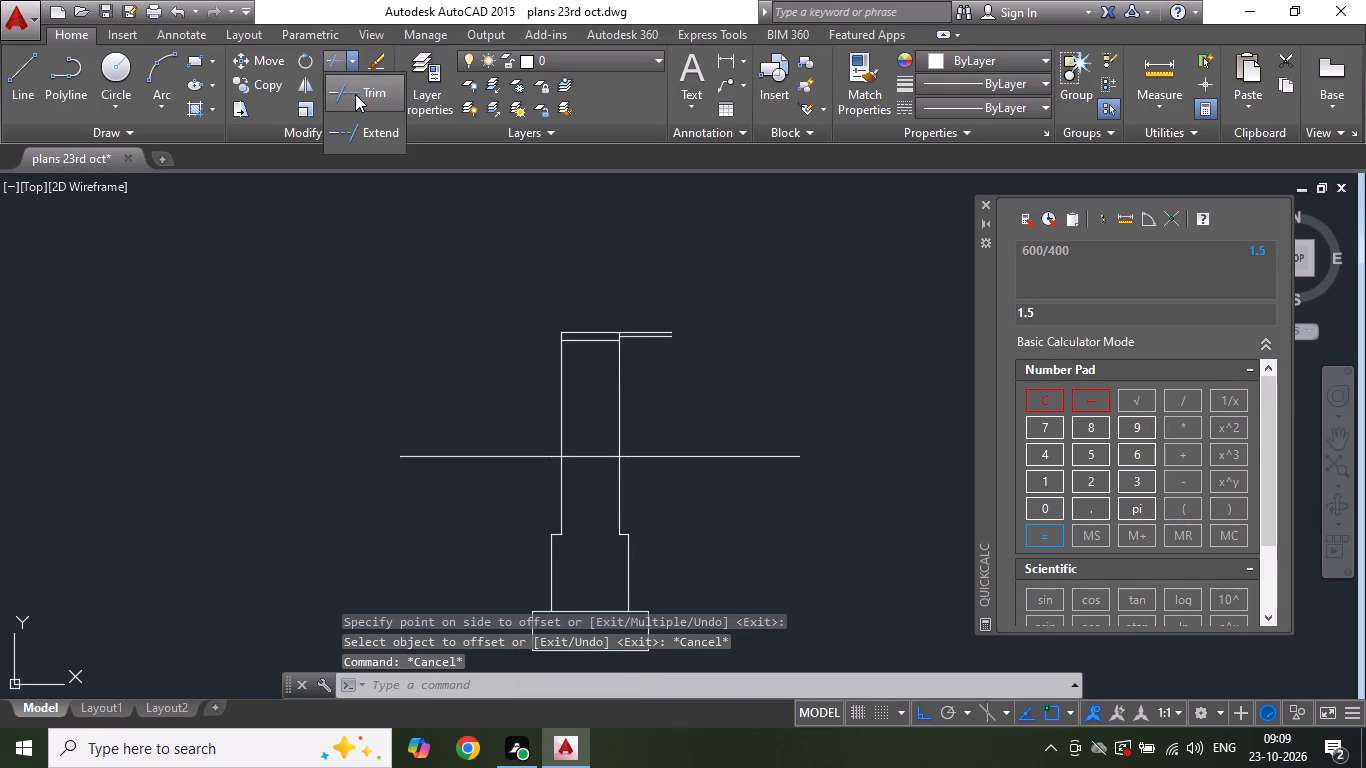
click(355, 94)
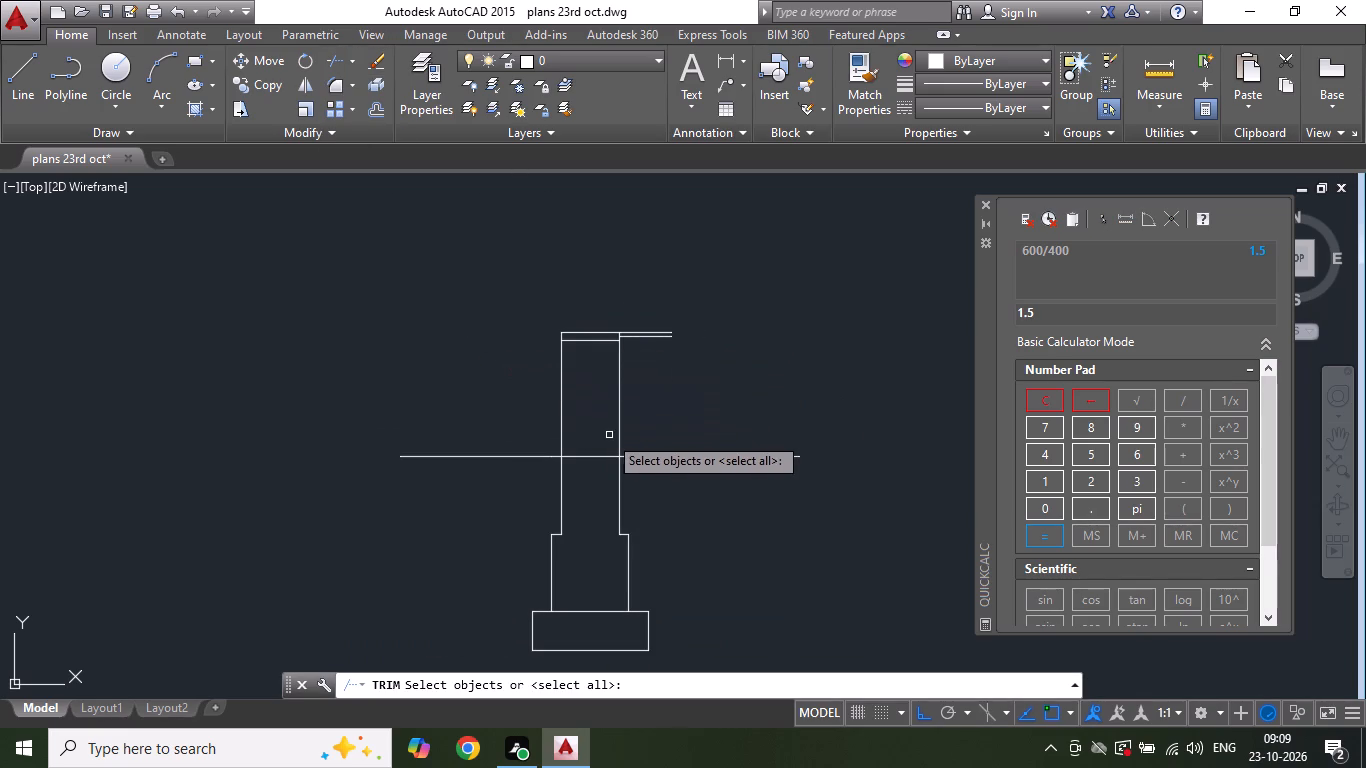
key(Return)
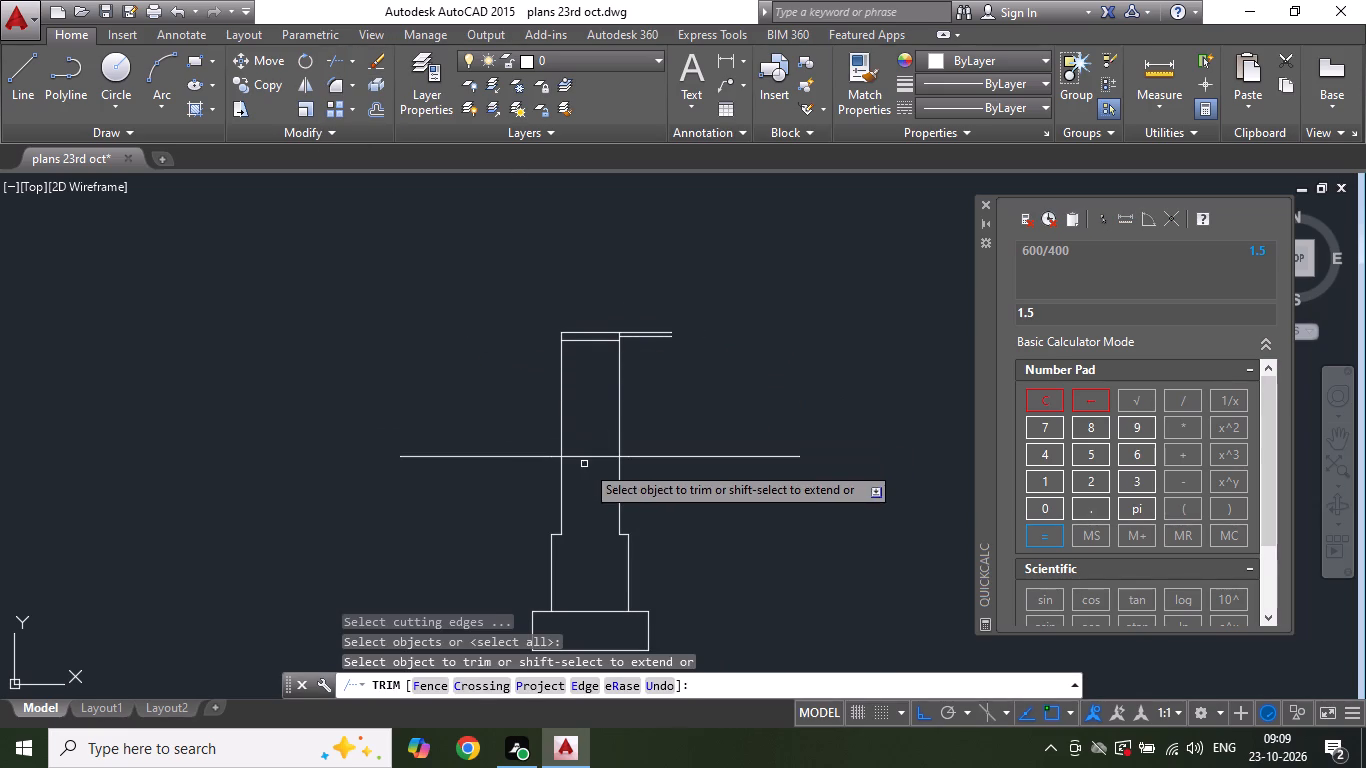
click(593, 455)
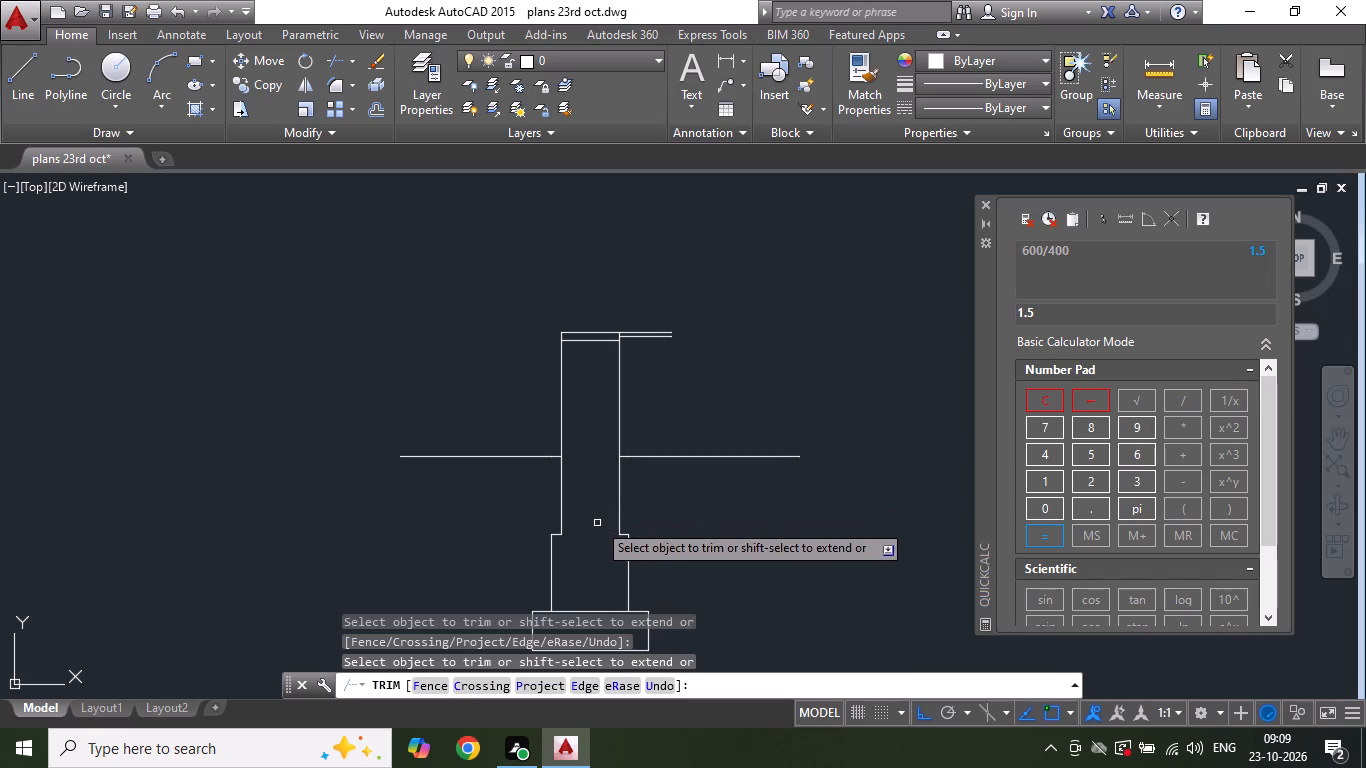
Save the drawing.
scroll(596, 418, down, 2)
scroll(600, 470, up, 2)
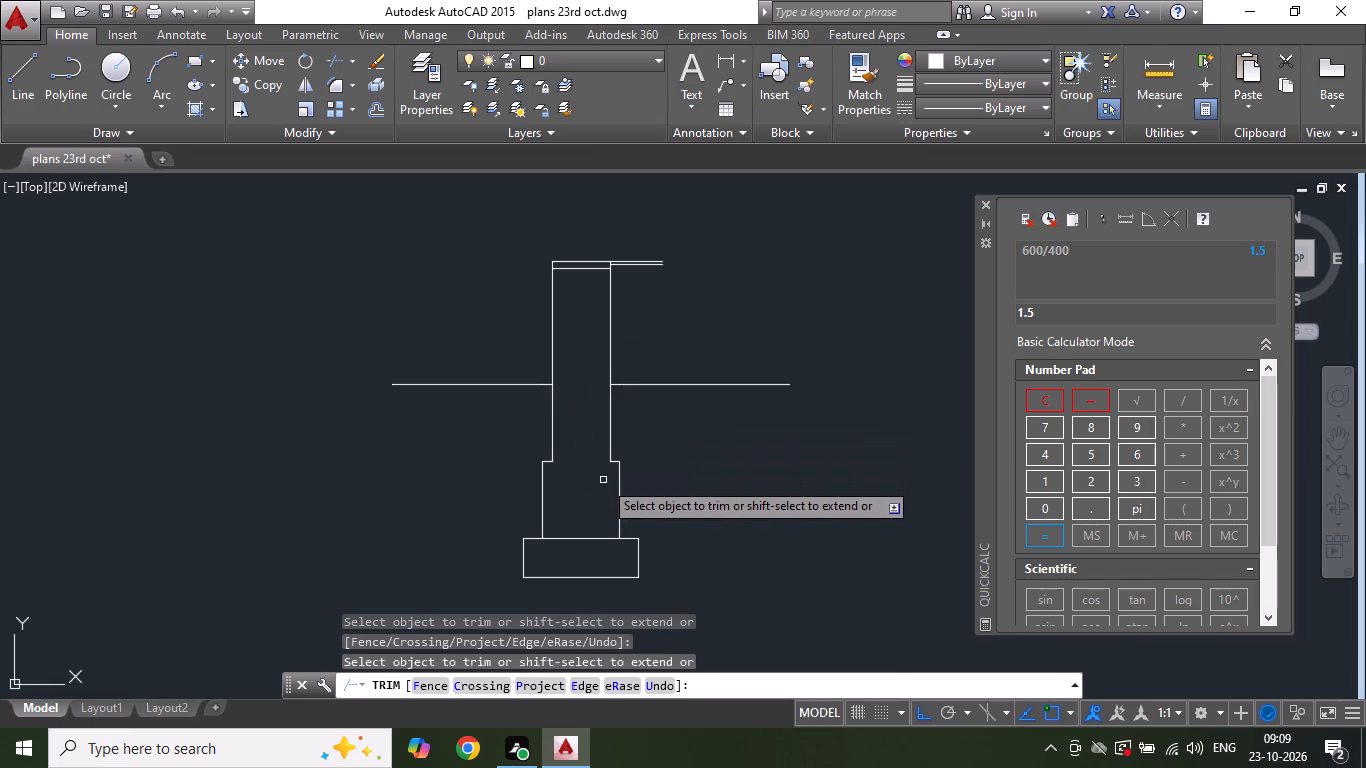
scroll(596, 429, down, 2)
scroll(621, 356, up, 2)
key(Escape)
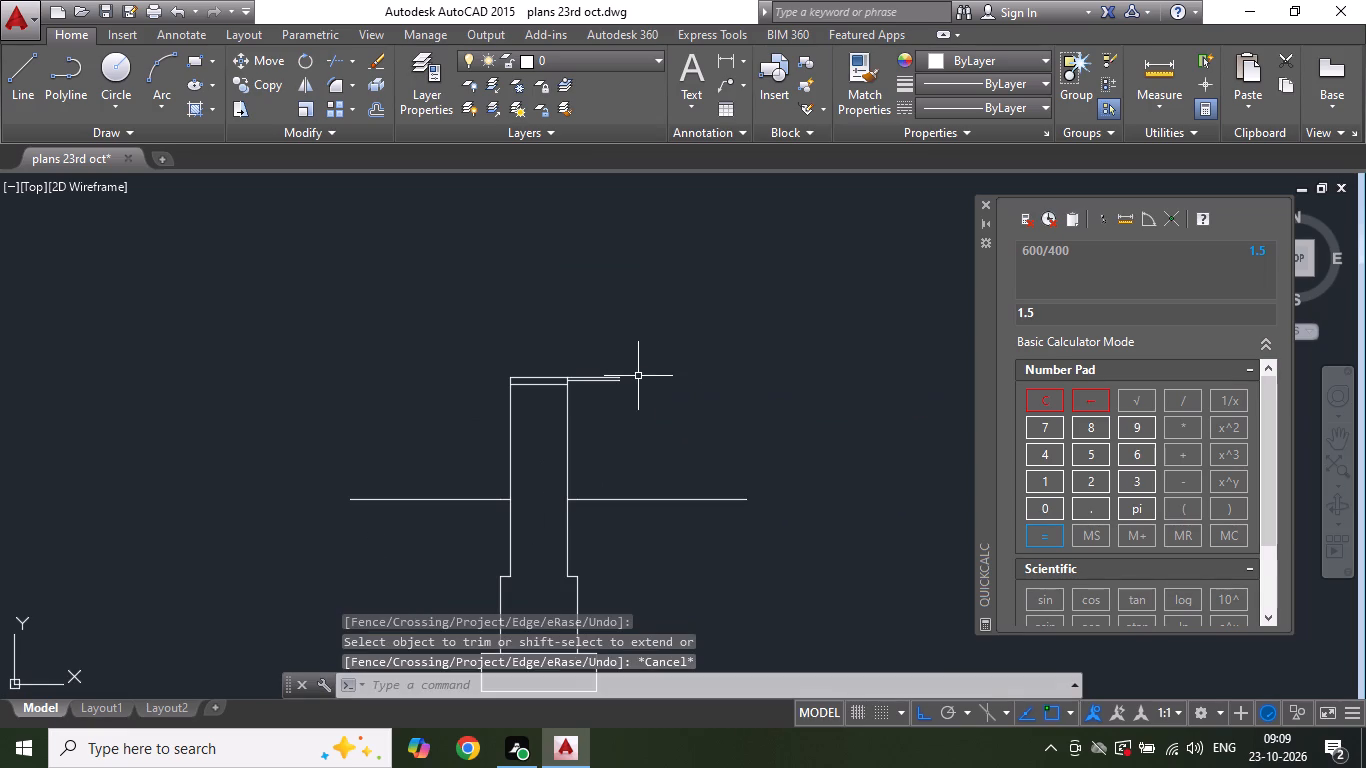
key(ctrl+s)
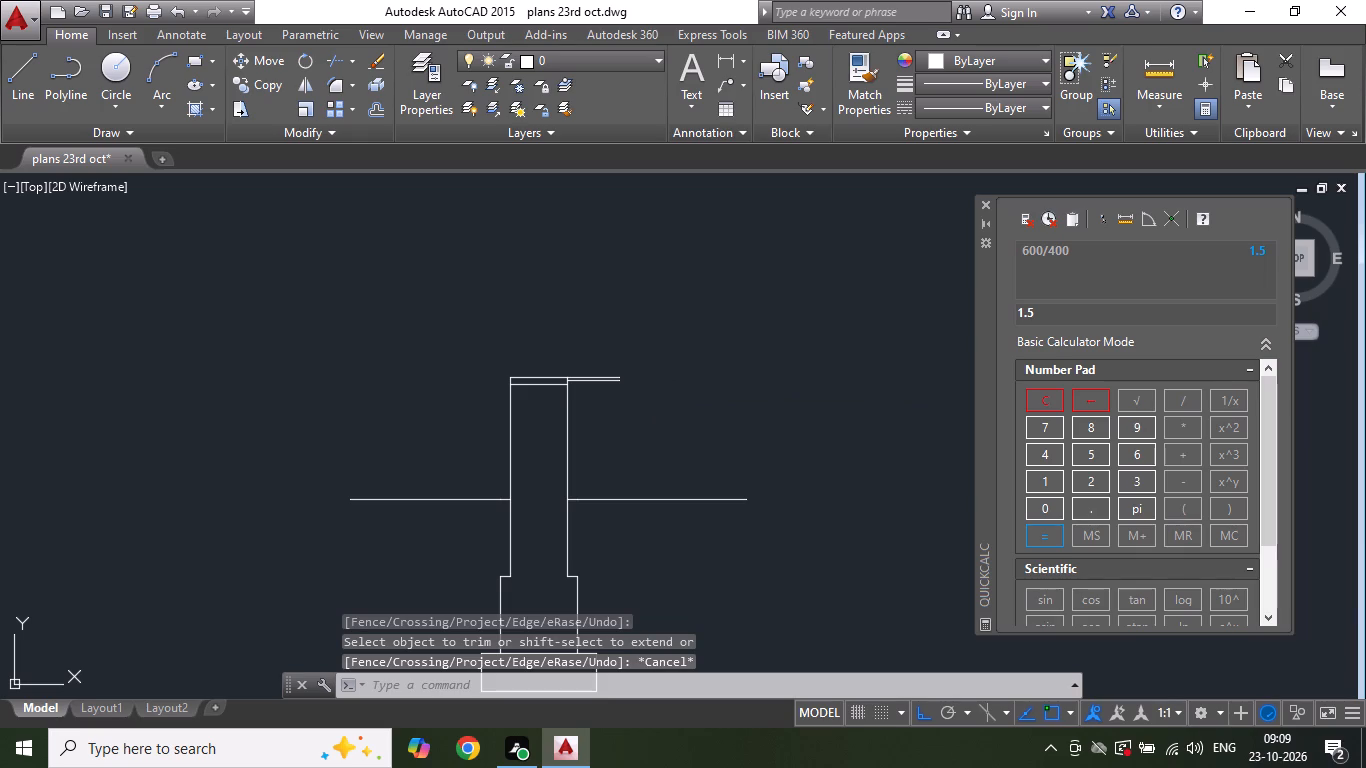
Draw a horizontal line to the left from the column's top left corner.
scroll(512, 272, down, 2)
scroll(510, 309, up, 3)
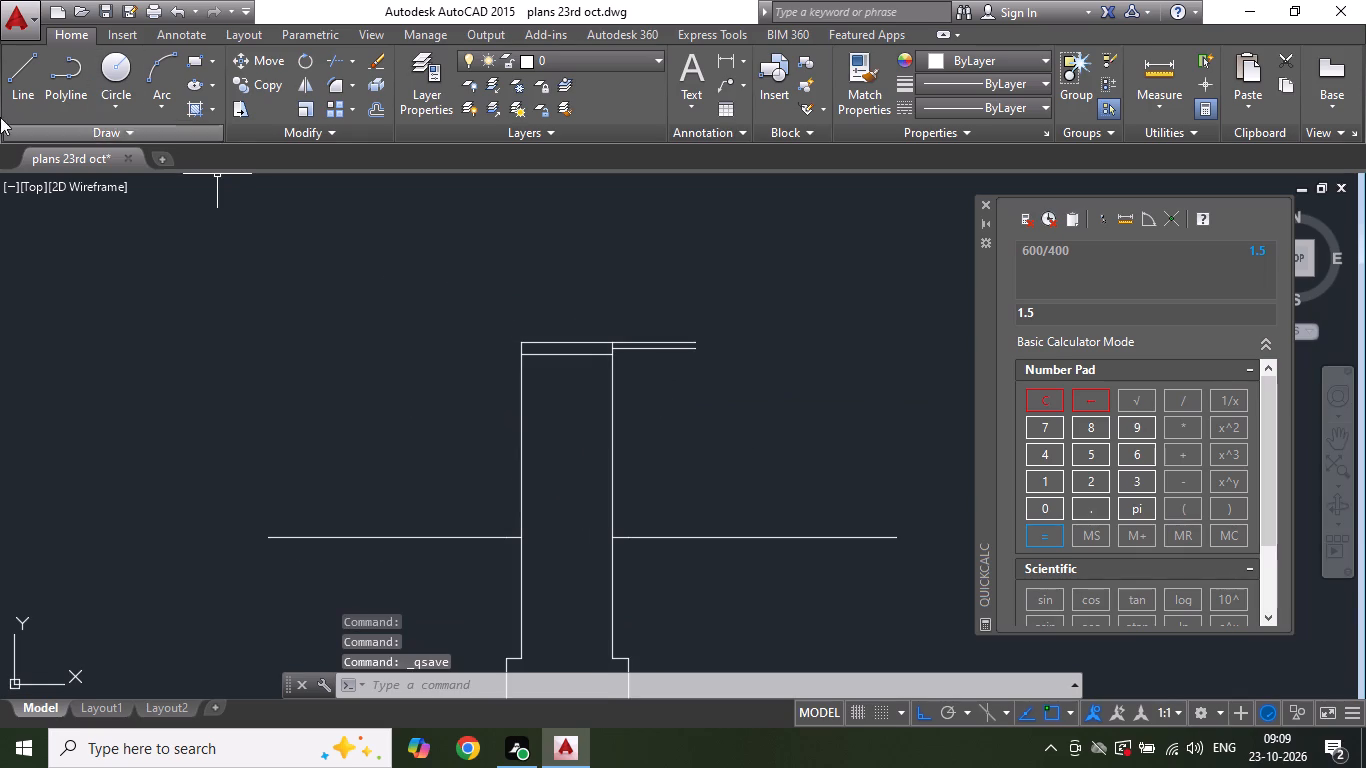
click(21, 94)
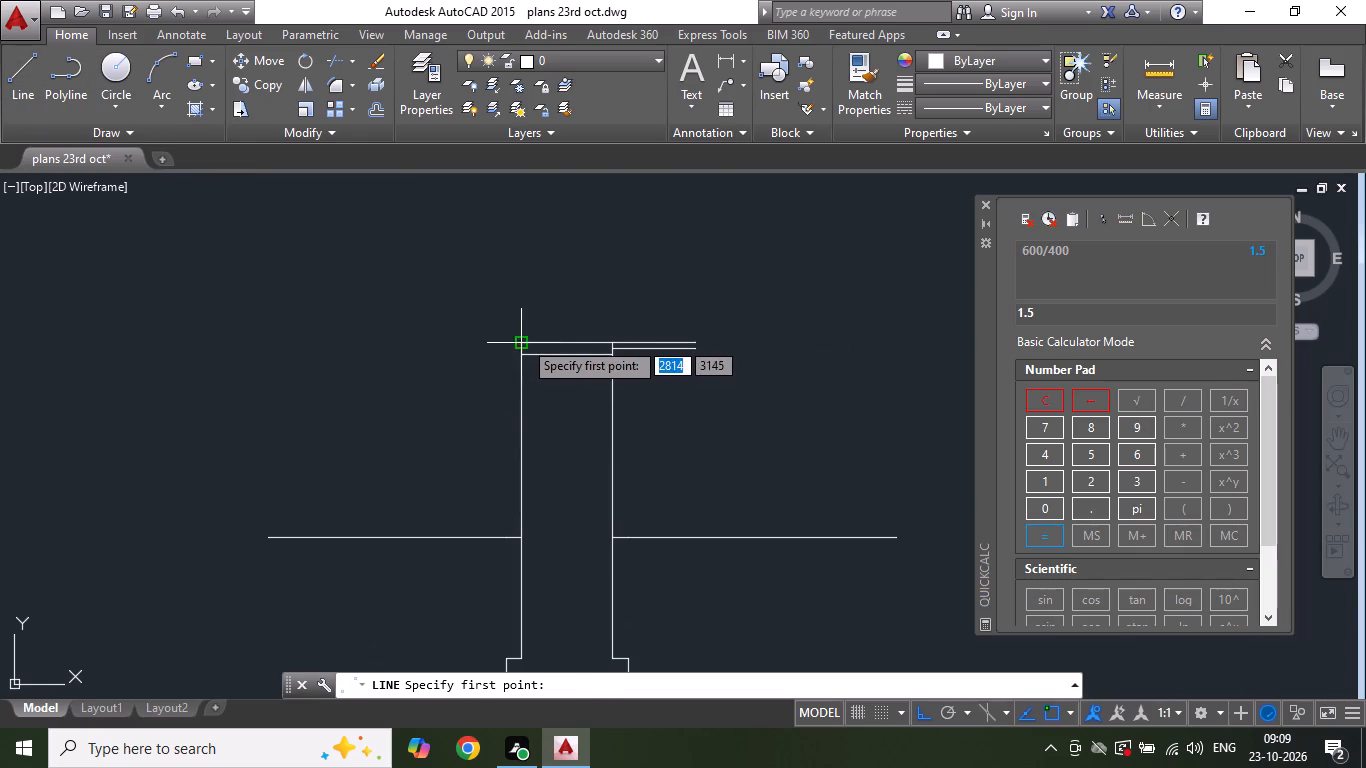
click(523, 340)
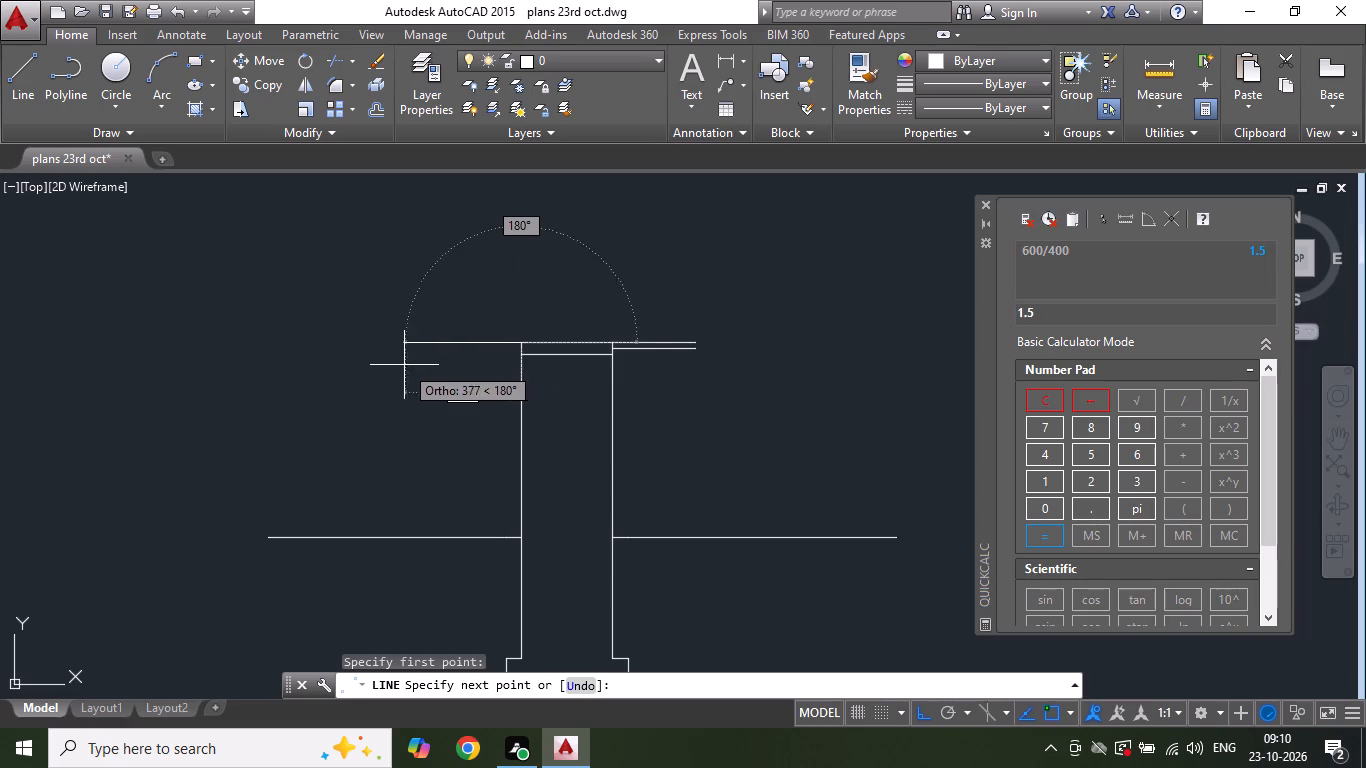
click(385, 366)
key(Escape)
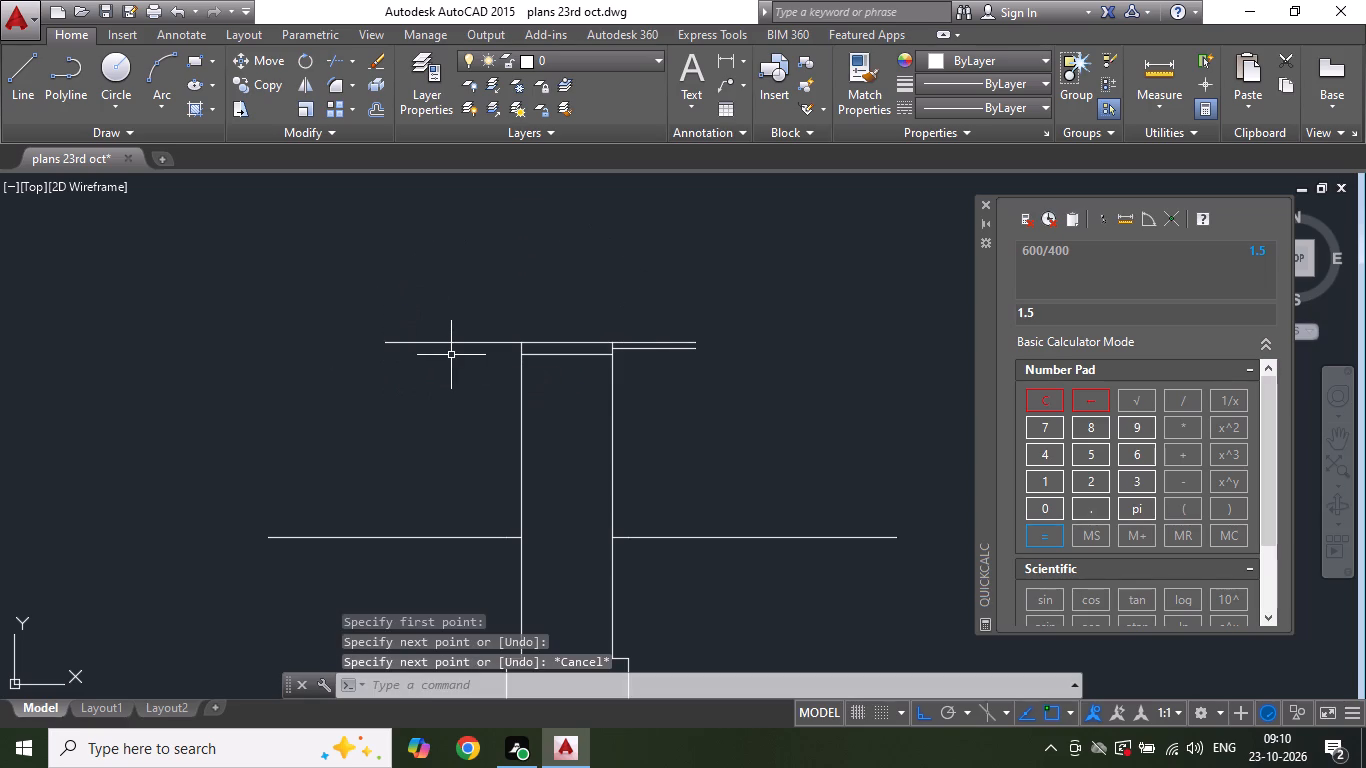
Draw a vertical line about 640 long upward from the midpoint of the column's top edge.
click(35, 70)
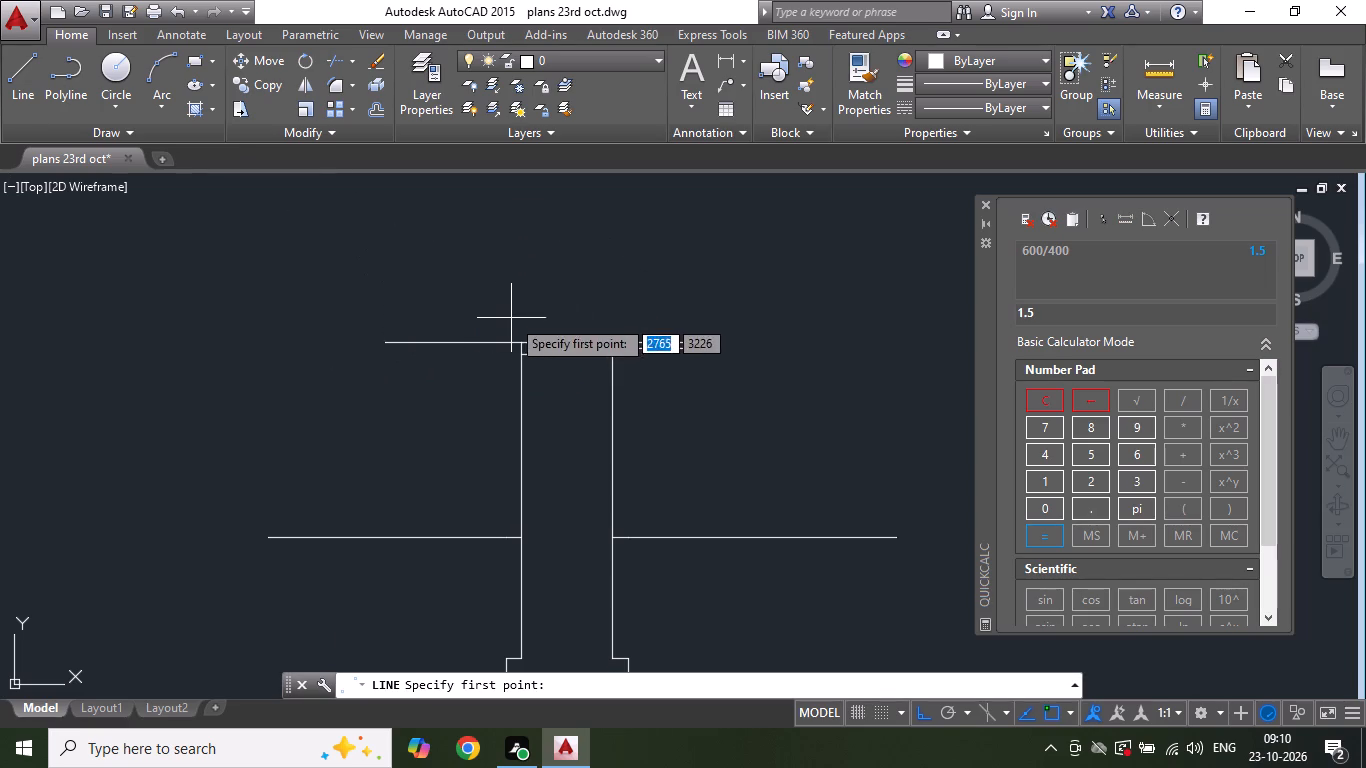
drag(568, 339, 569, 324)
scroll(571, 259, down, 3)
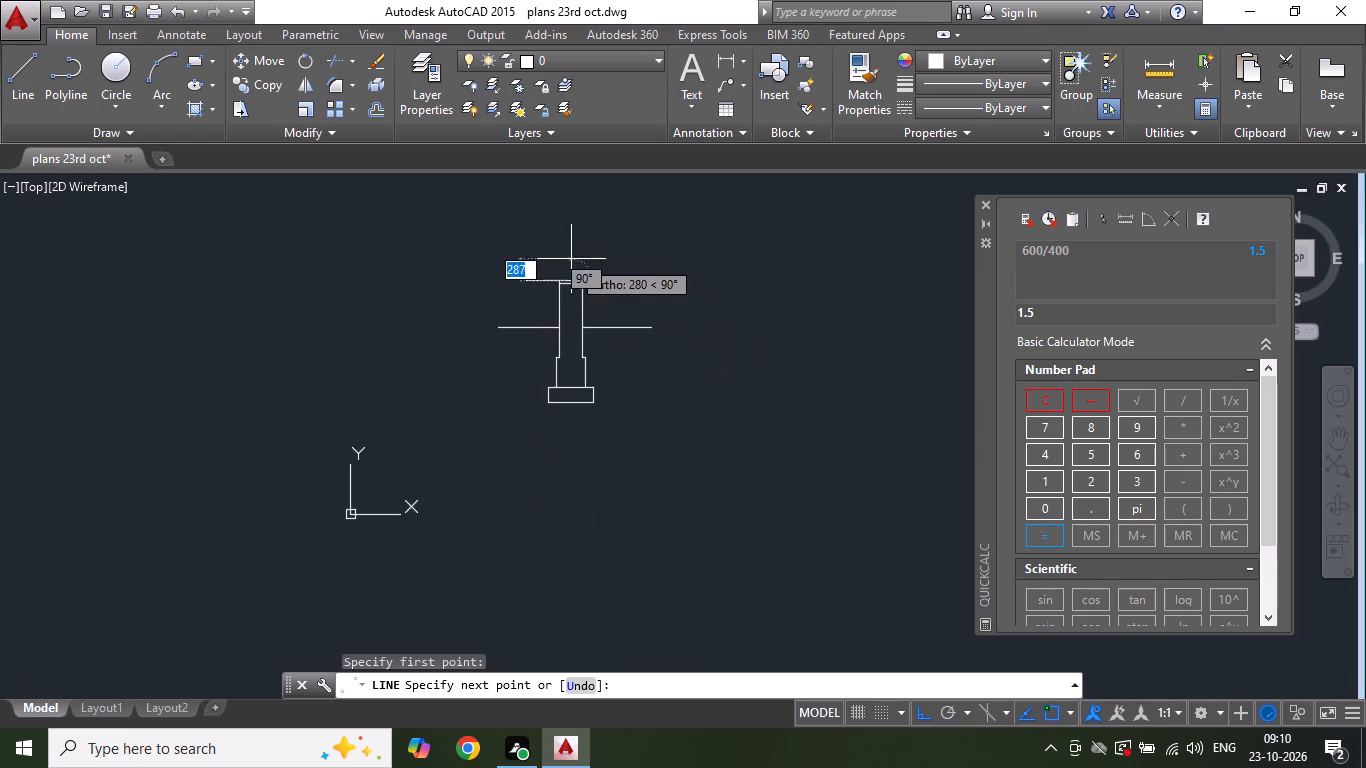
scroll(568, 225, up, 2)
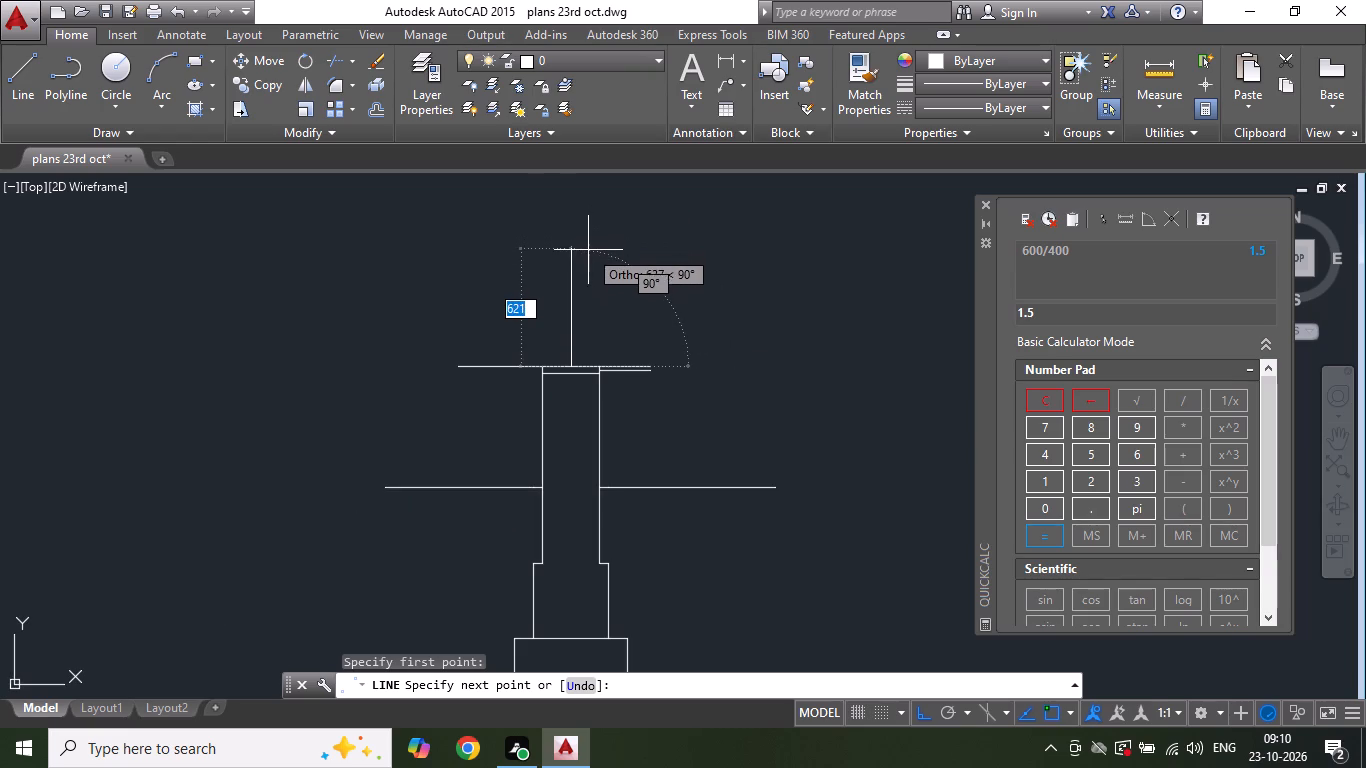
click(587, 247)
key(Escape)
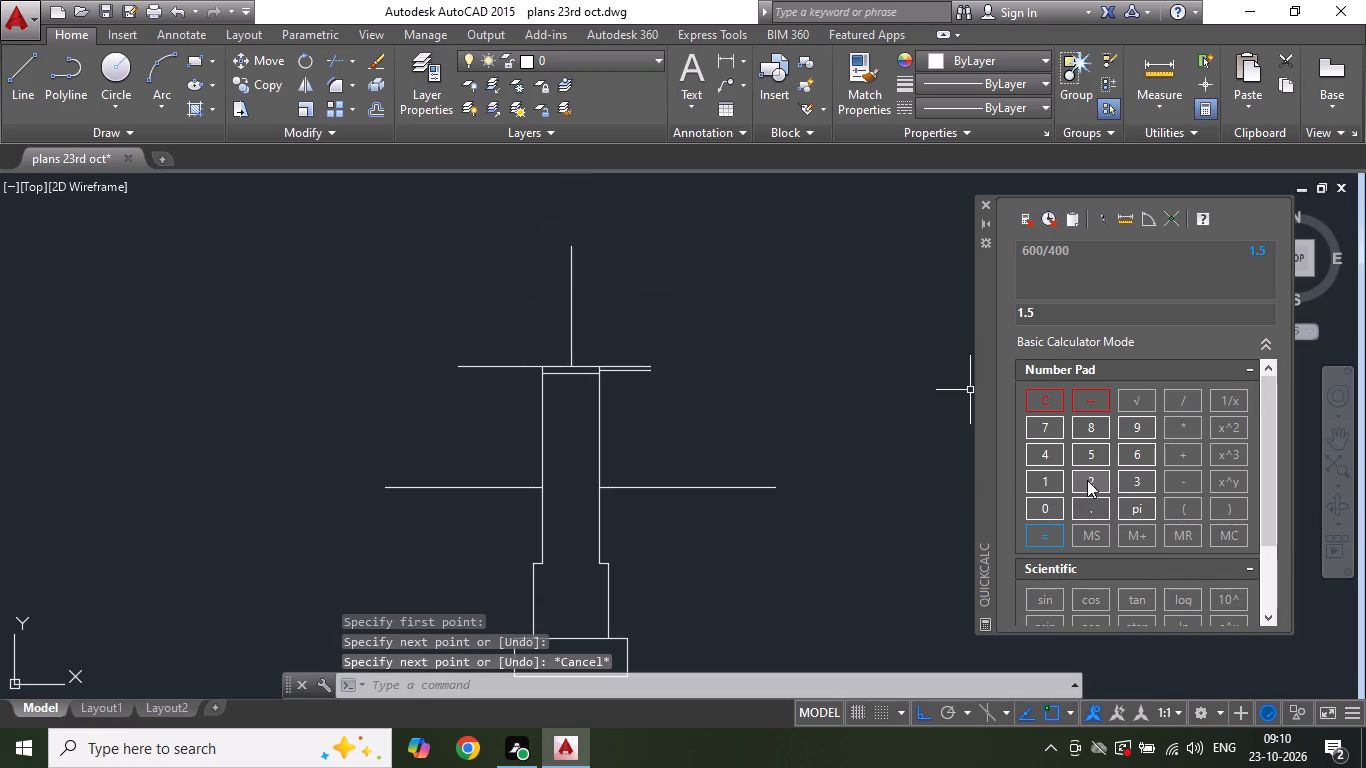
Calculate 200/2 with the calculator.
click(1087, 480)
double_click(1038, 509)
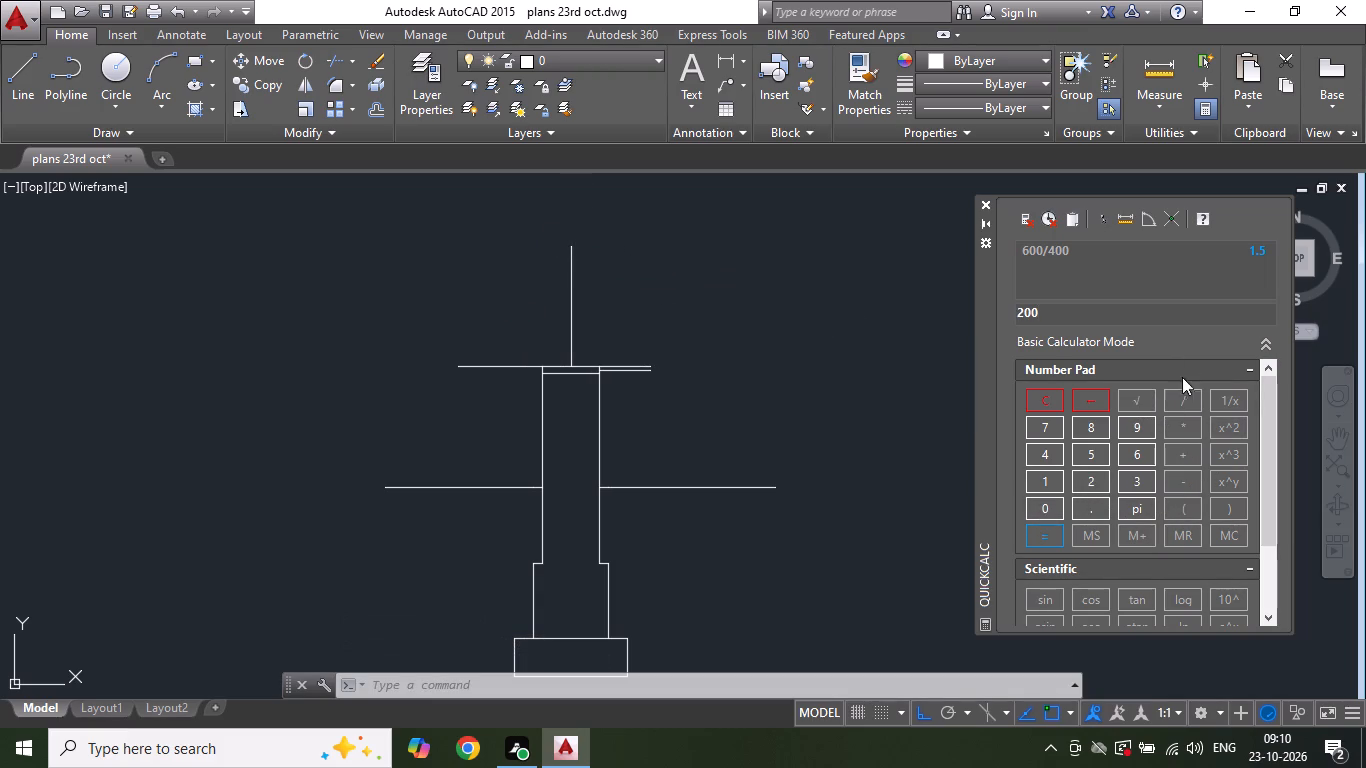
click(1178, 405)
click(1084, 487)
click(1053, 530)
key(Escape)
key(Escape)
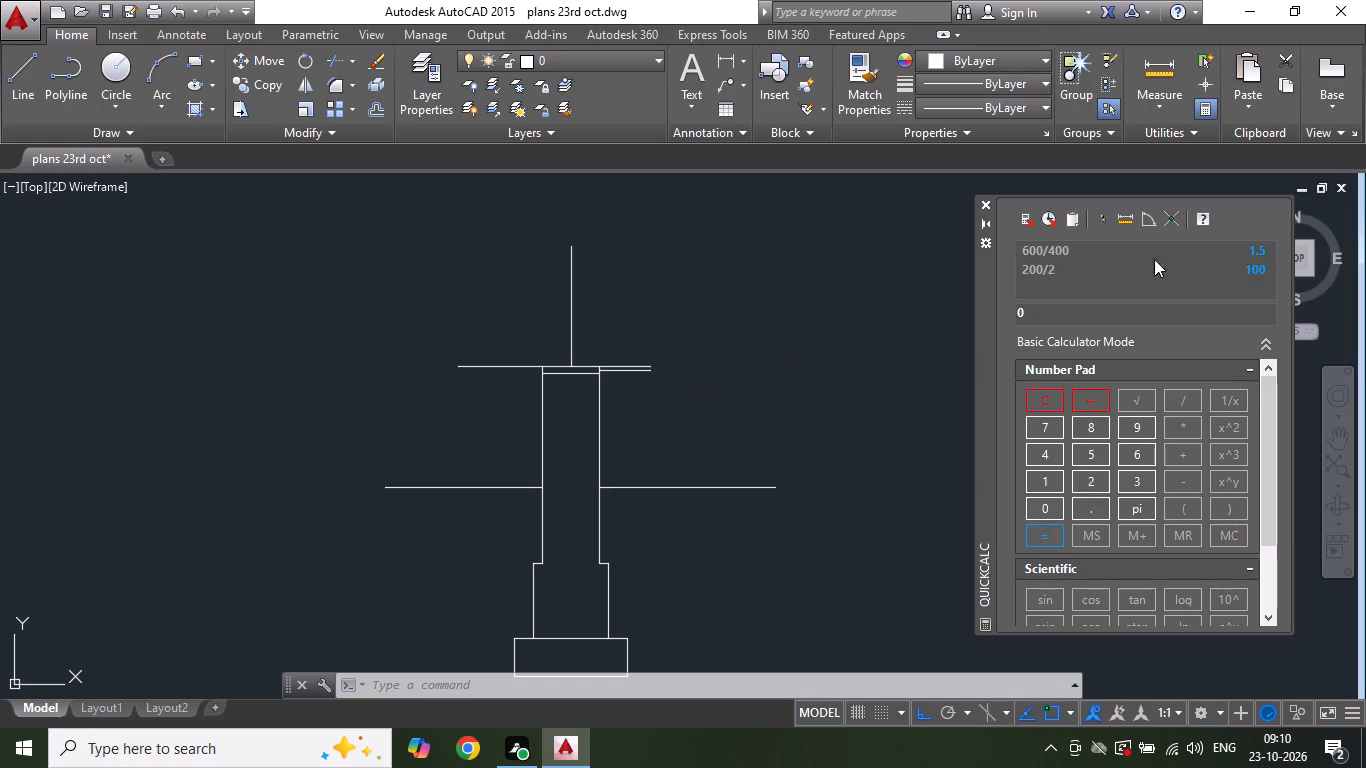
click(871, 269)
Offset the vertical line above the column by 100 to both its left and right sides.
click(371, 110)
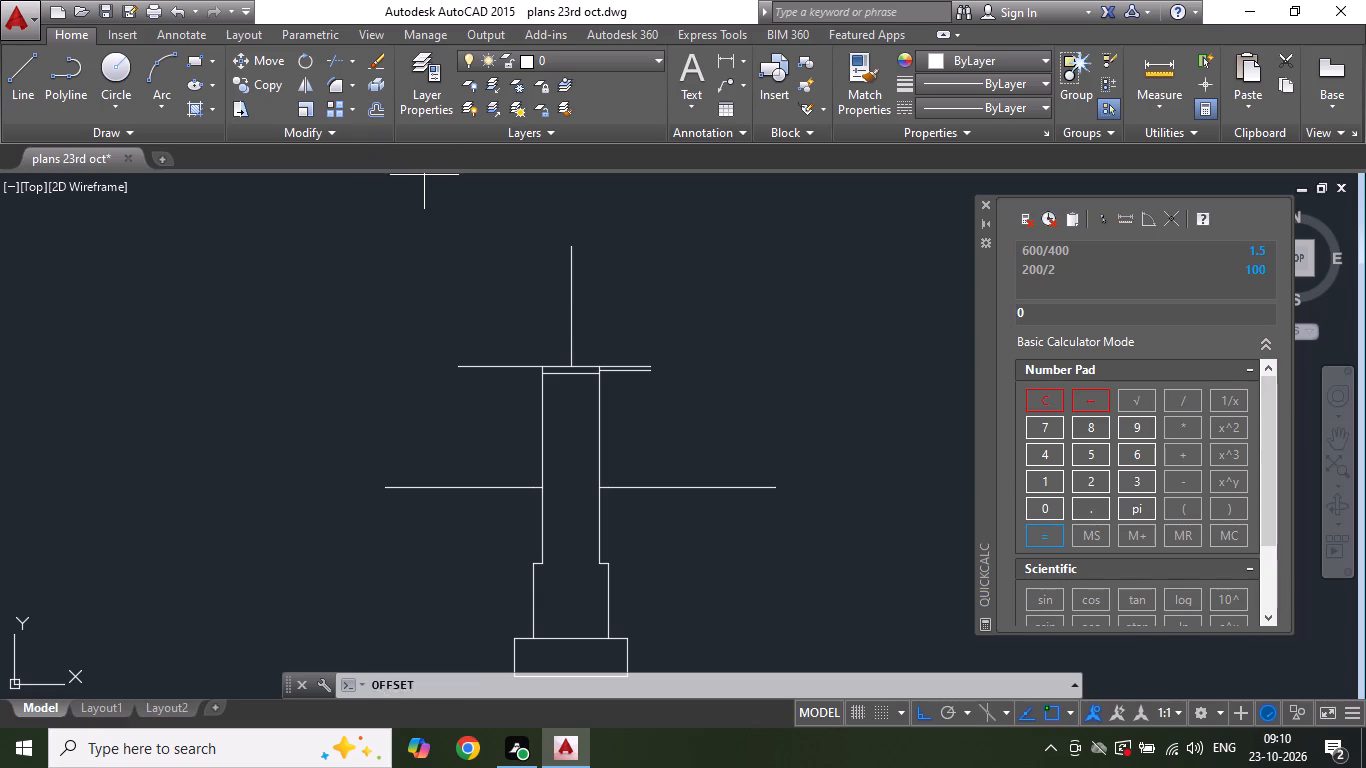
text(100)
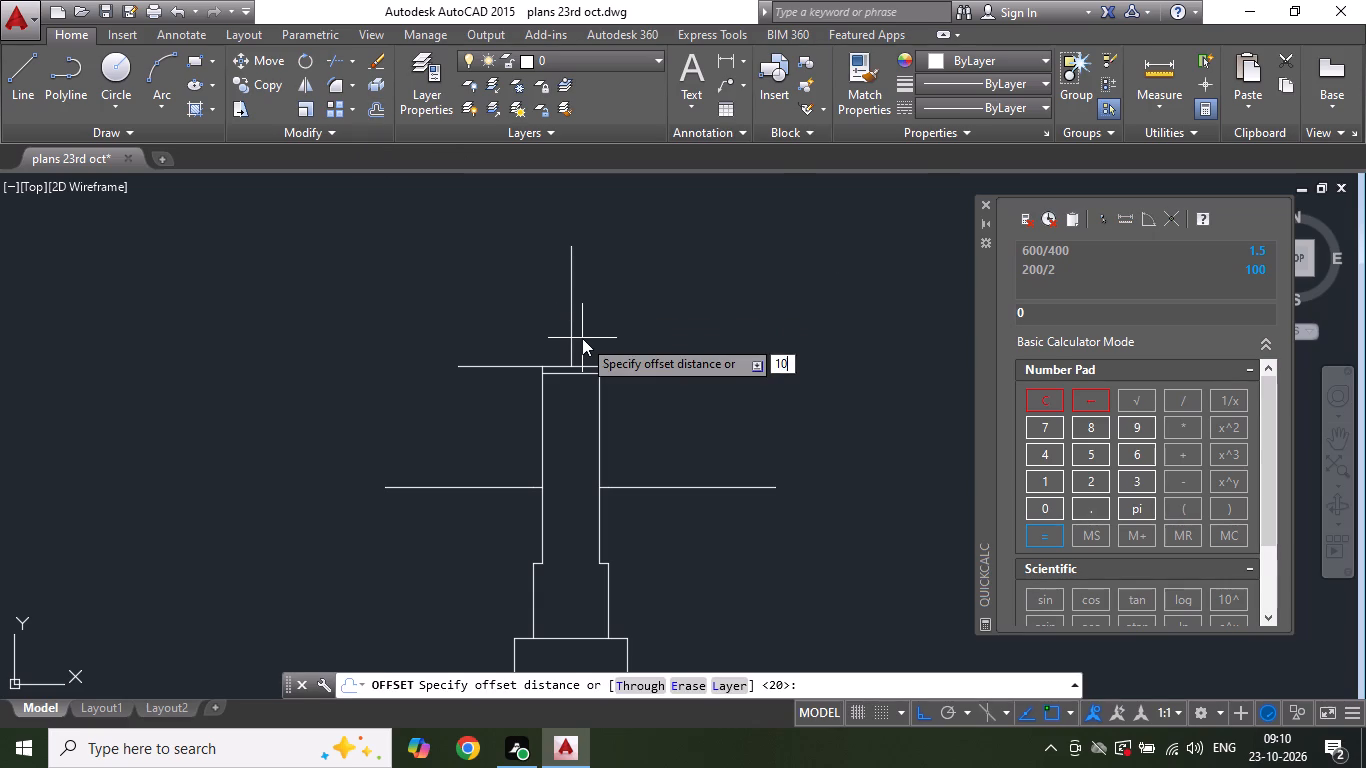
key(Return)
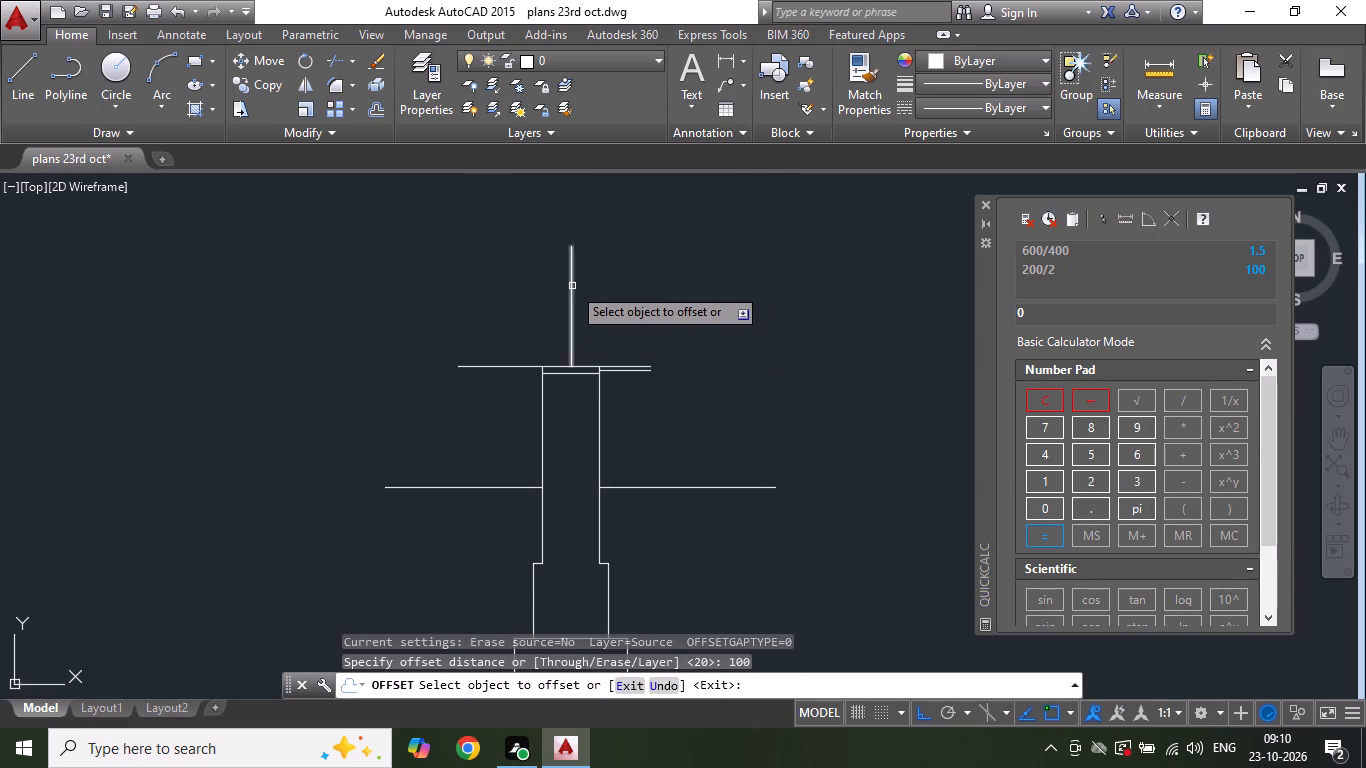
click(572, 286)
click(559, 288)
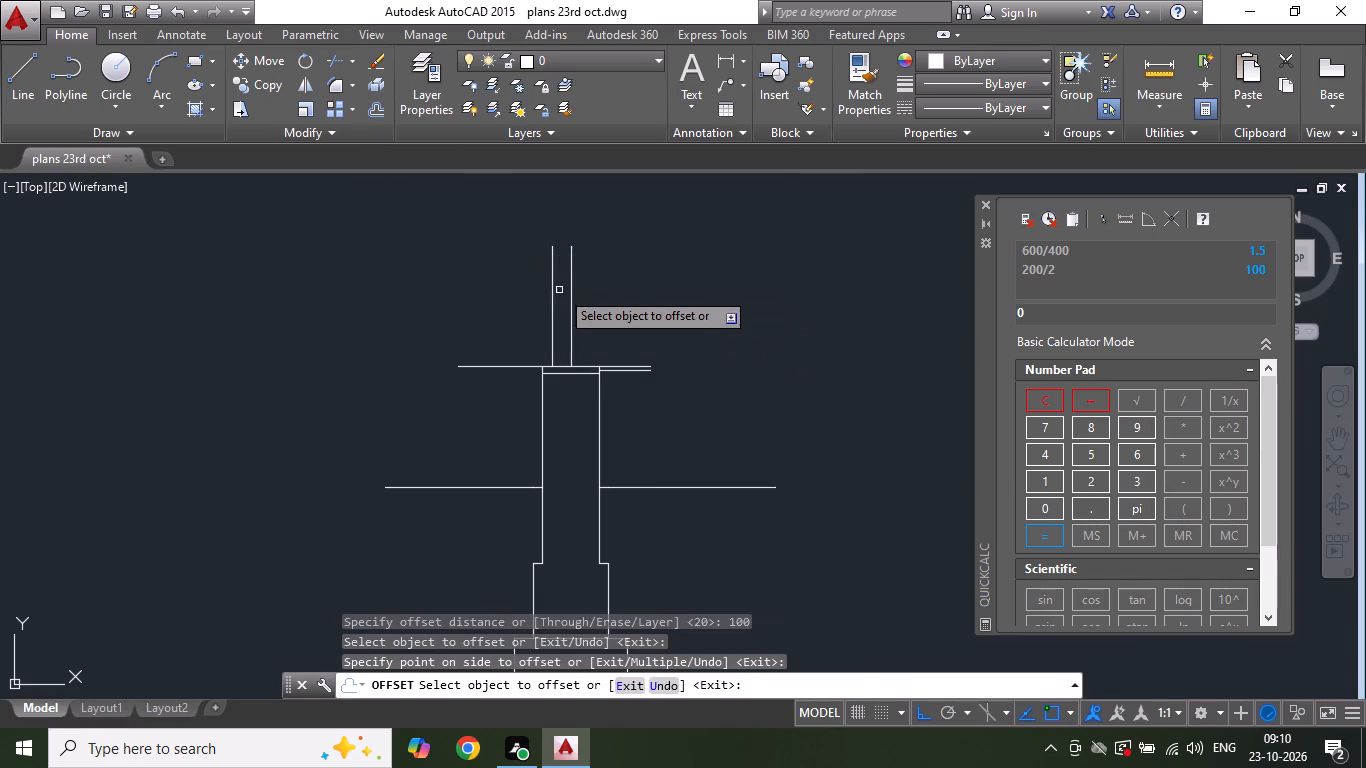
click(572, 292)
click(586, 301)
key(Escape)
Delete the middle vertical line between the two offset lines above the column.
click(569, 295)
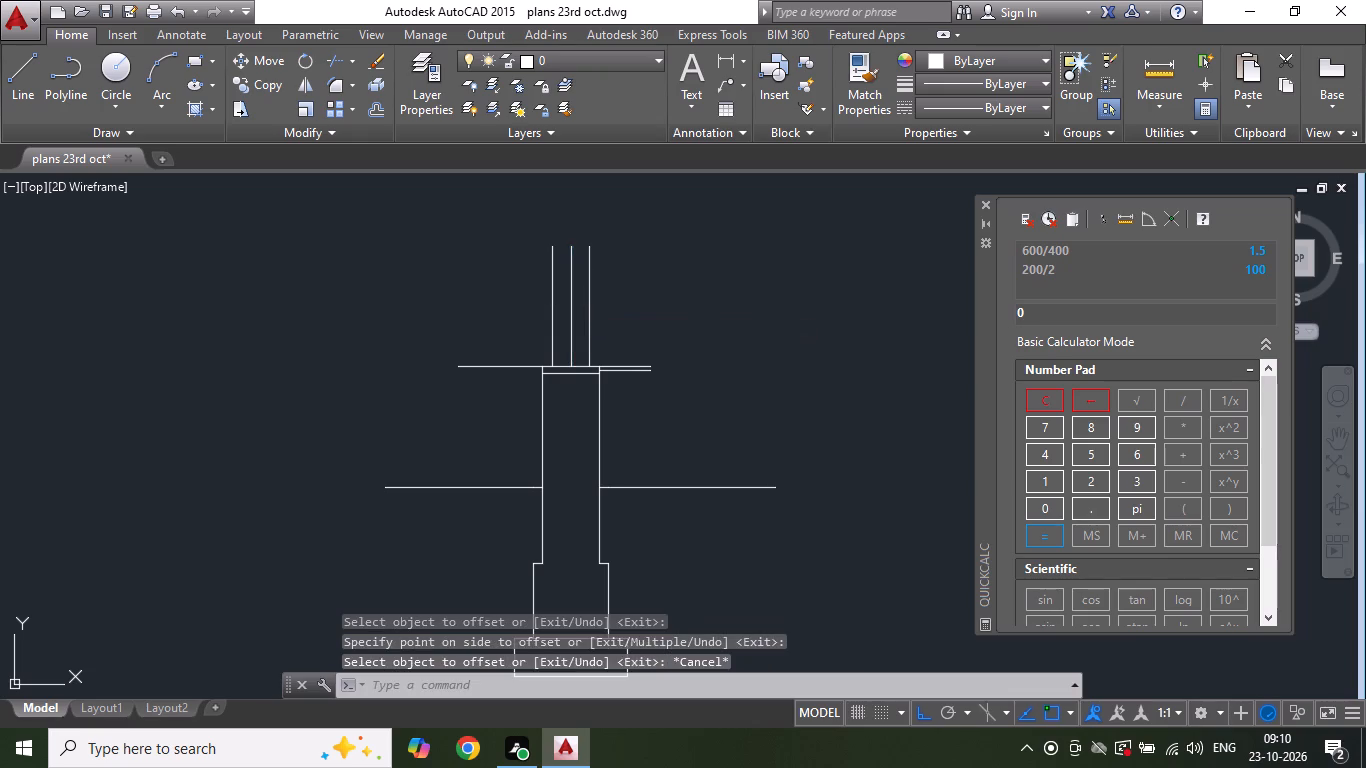
key(Delete)
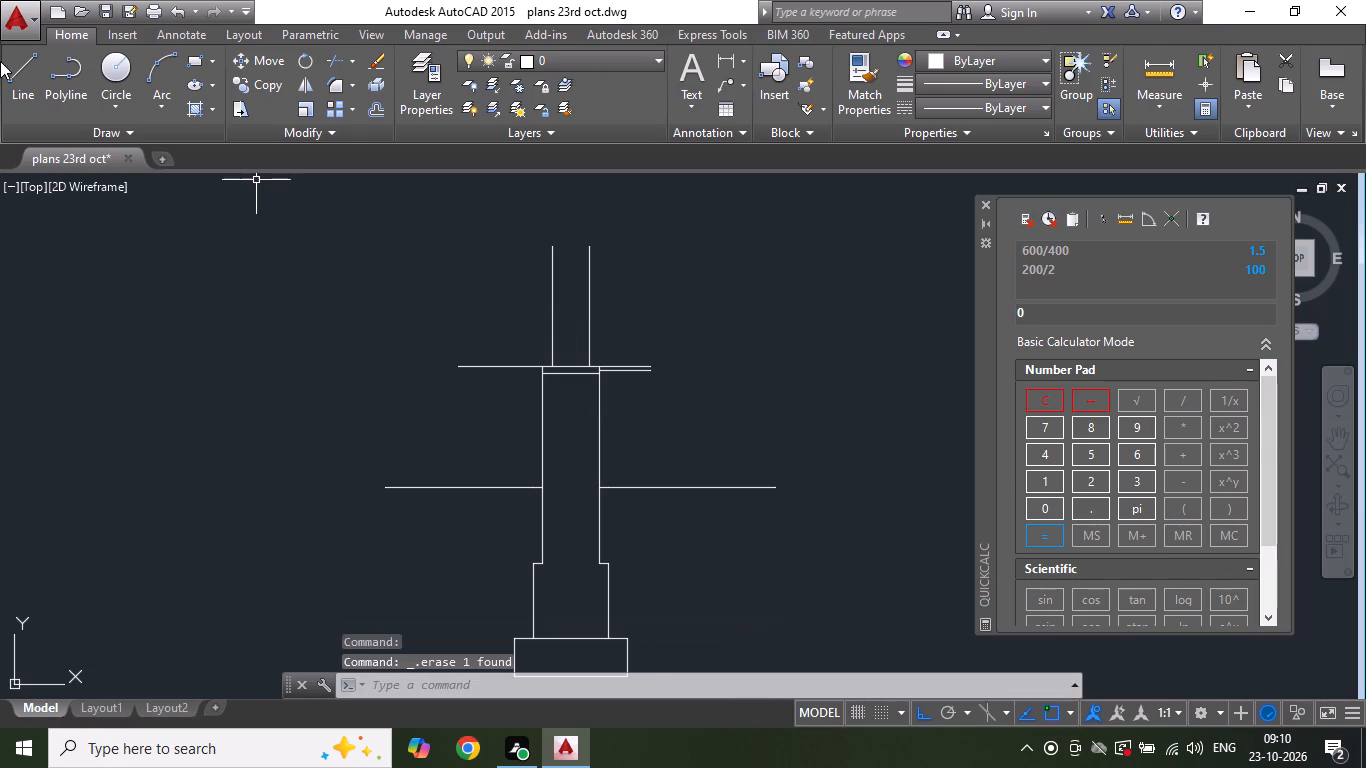
Draw a horizontal line joining the top ends of the two vertical wall lines above the column.
click(20, 98)
click(549, 245)
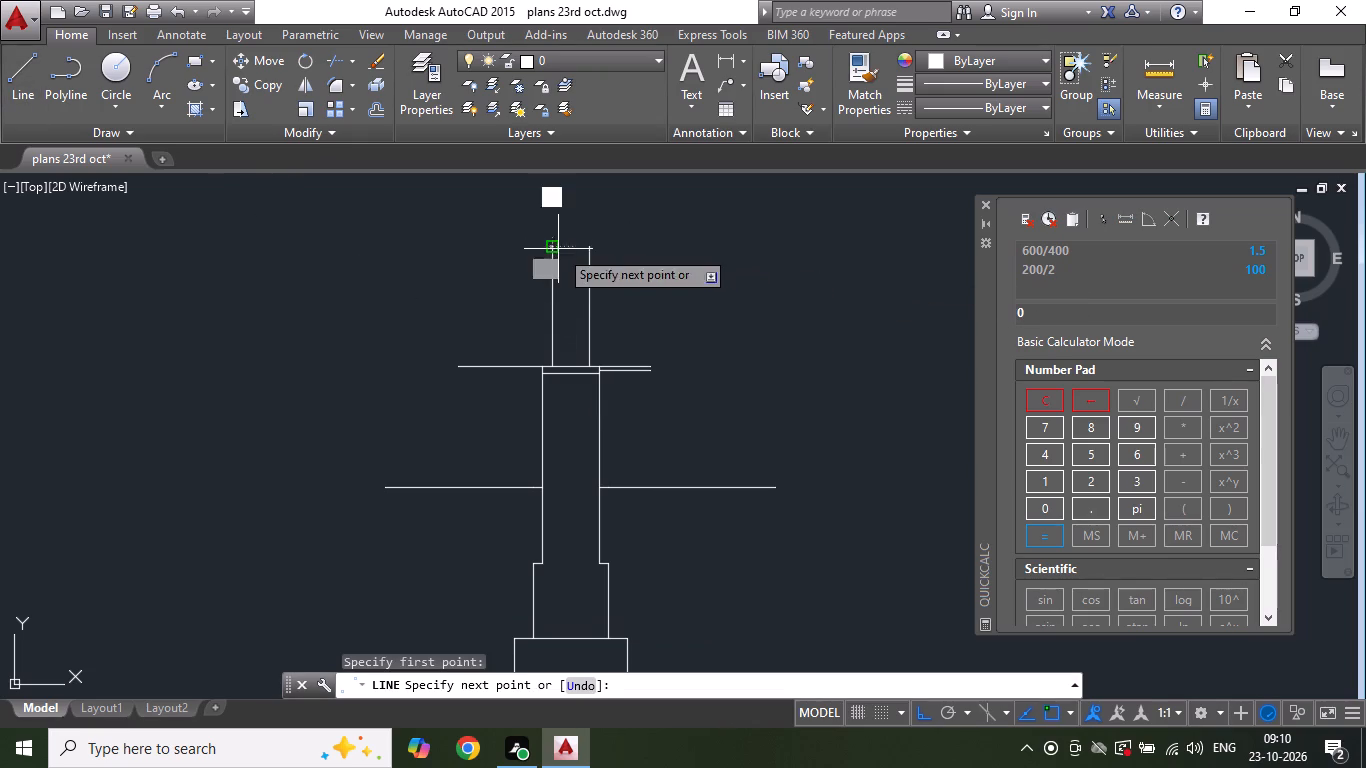
click(580, 245)
key(Escape)
Draw a short vertical line crossing the wall's top edge, slightly left of its middle.
click(17, 72)
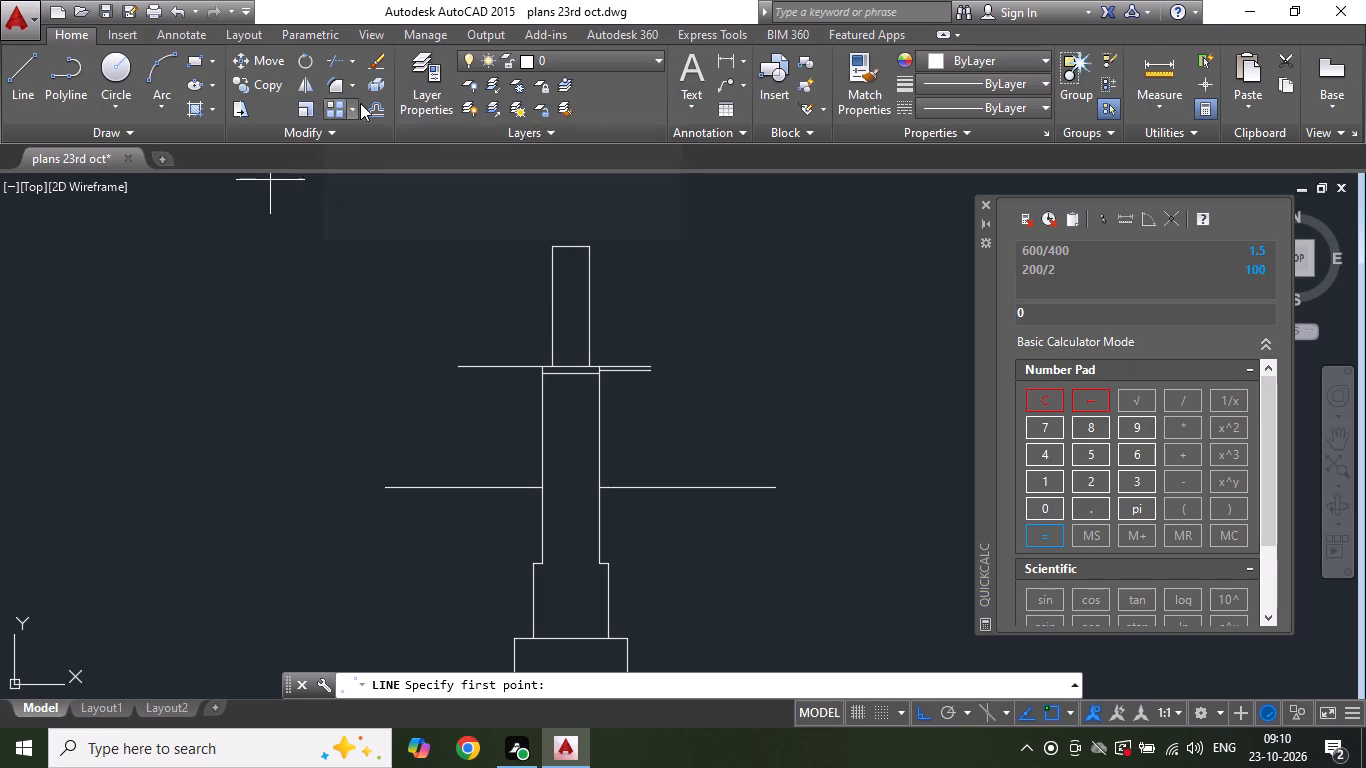
scroll(533, 202, up, 3)
scroll(741, 392, up, 2)
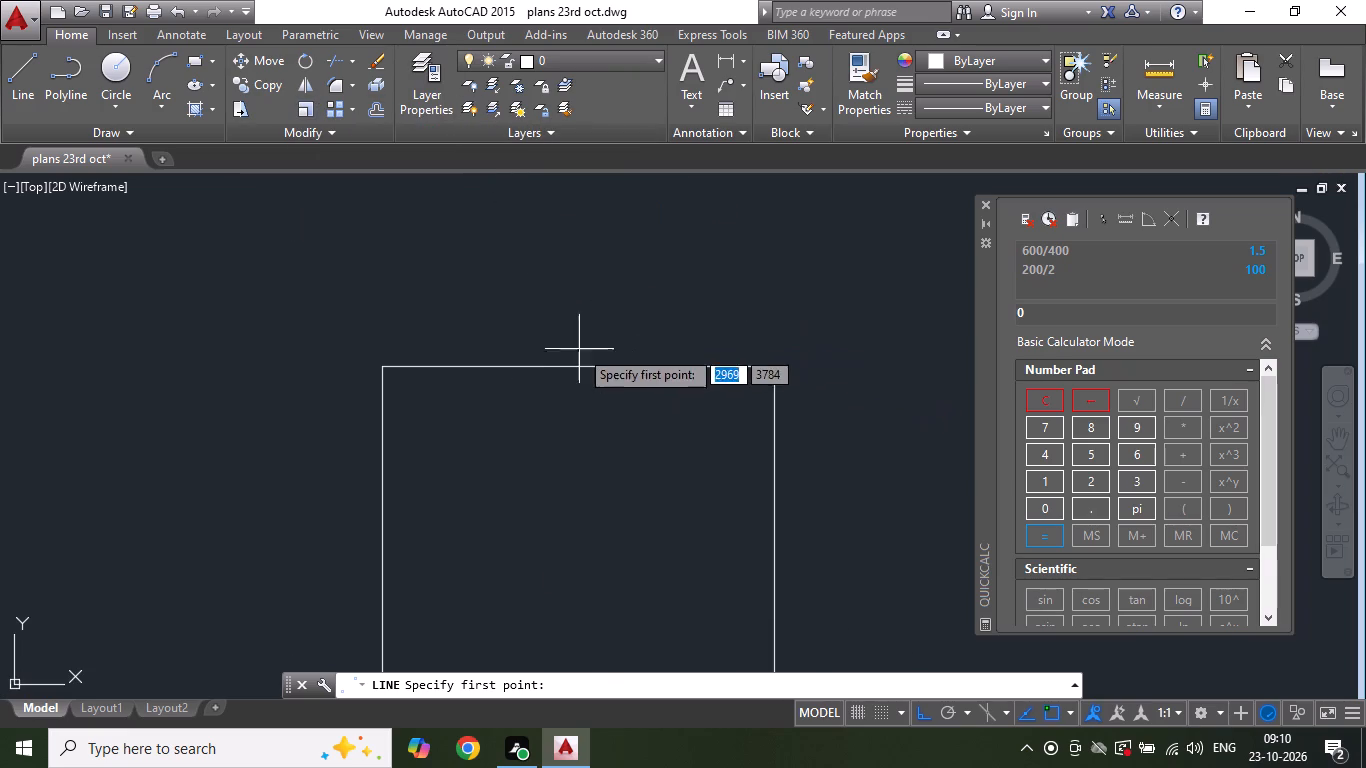
click(541, 322)
click(540, 407)
key(Escape)
Copy the short vertical line a small distance to the right along the wall's top edge.
click(552, 392)
click(535, 391)
right_click(526, 385)
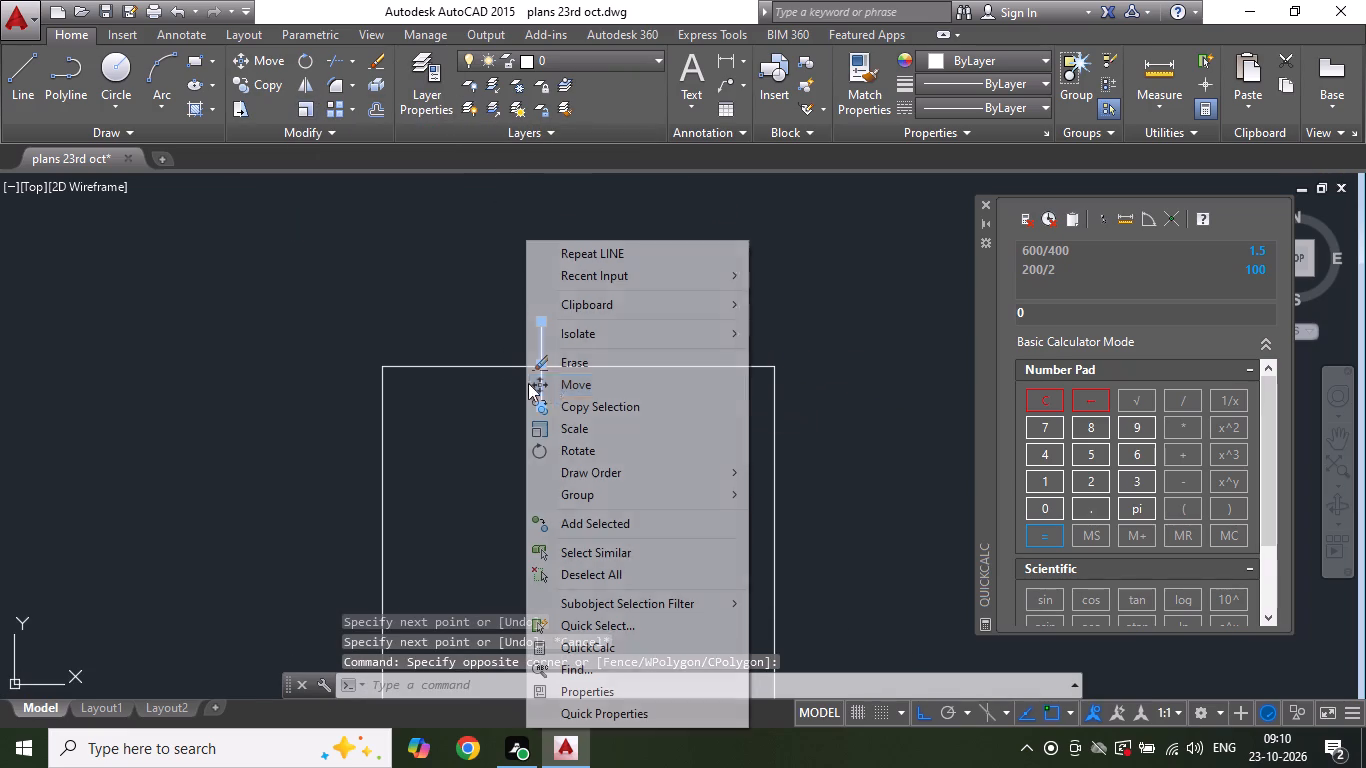
click(558, 401)
drag(549, 489, 559, 489)
click(606, 479)
key(Escape)
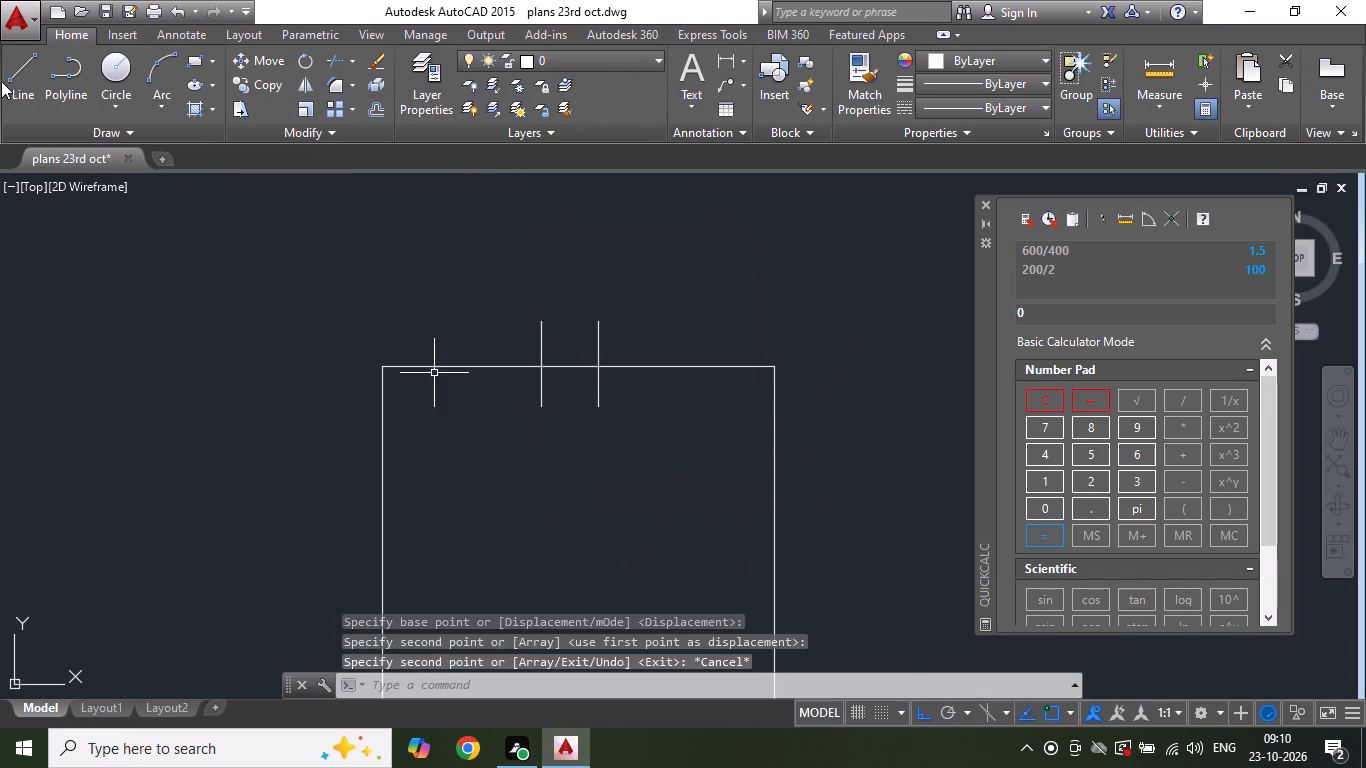
Draw a diagonal line from the top of the left short vertical line to the bottom of the right one.
click(27, 91)
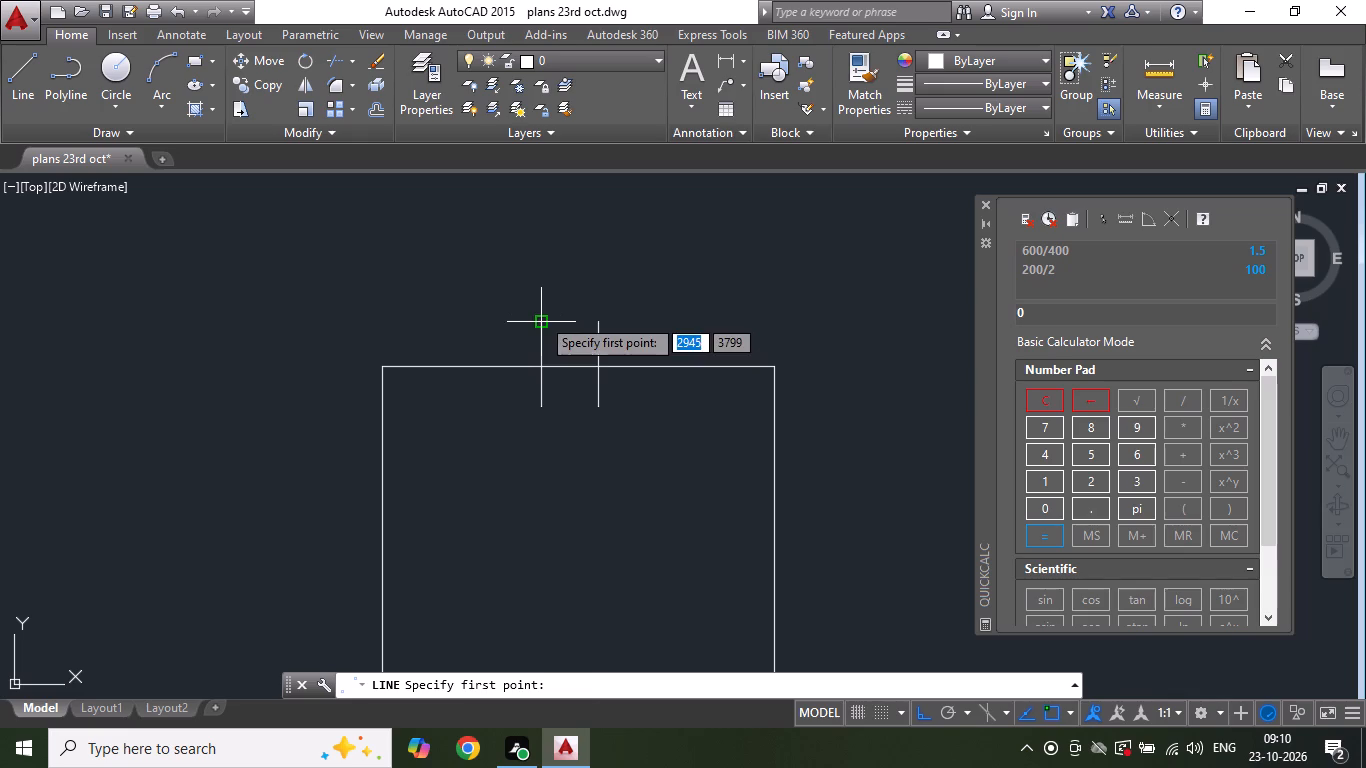
click(541, 317)
click(595, 402)
key(Escape)
key(Escape)
key(Escape)
Trim the short vertical lines and the top edge between them into a zigzag break symbol on the wall's top edge.
click(338, 63)
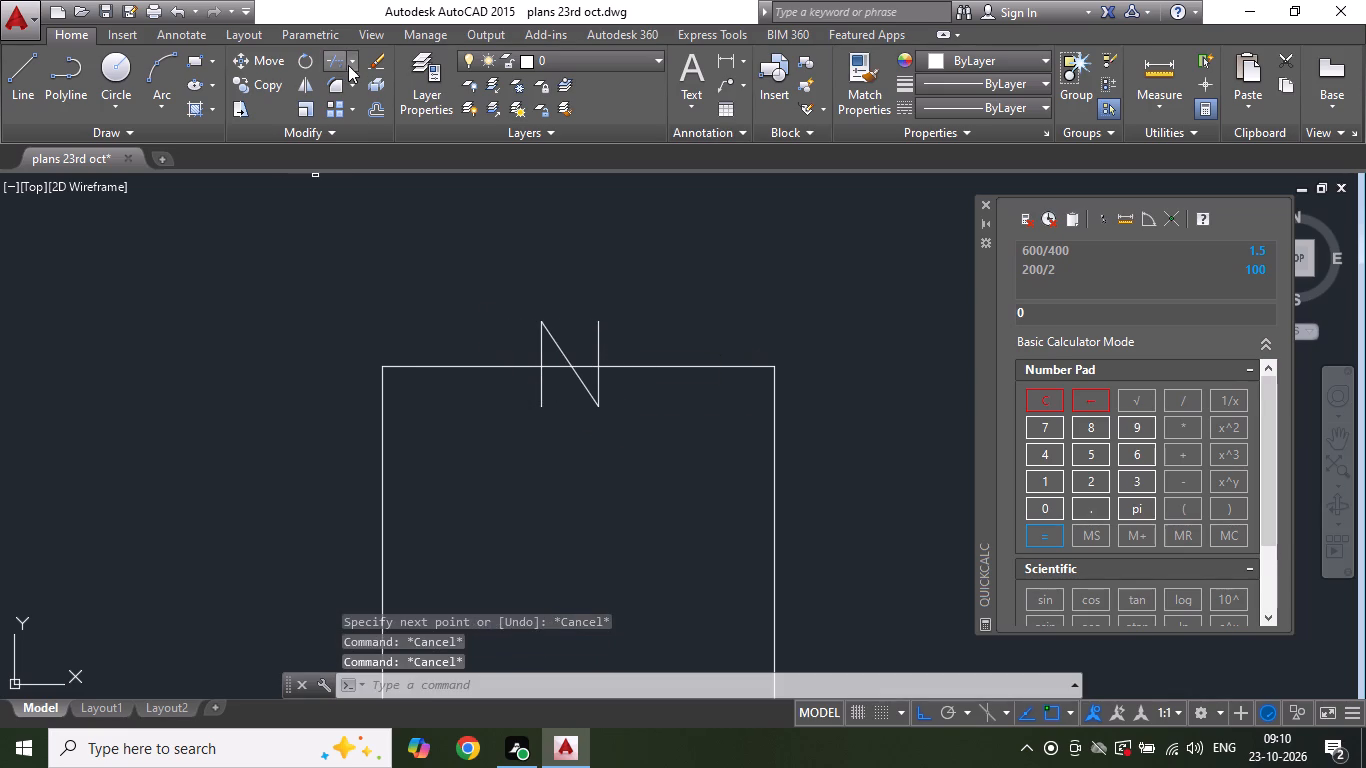
key(Return)
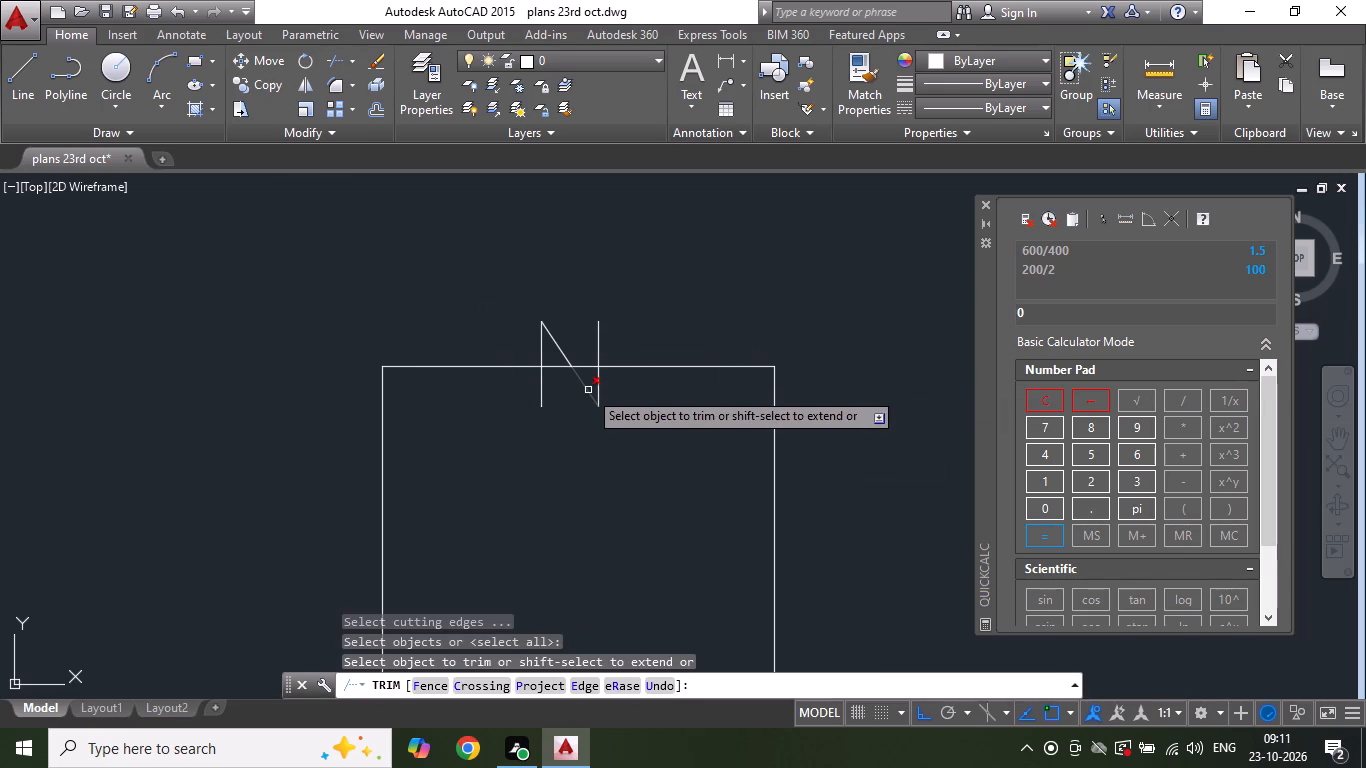
drag(529, 391, 540, 394)
click(550, 404)
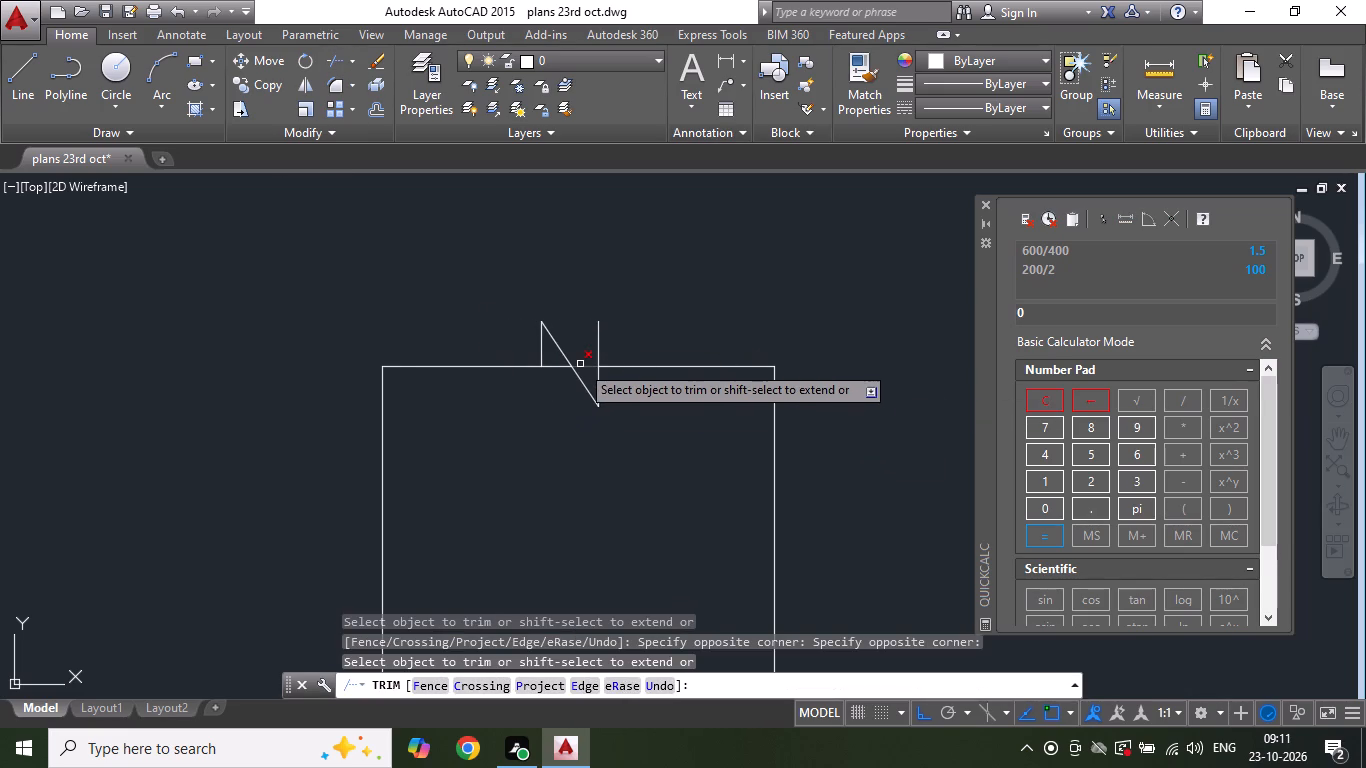
click(584, 370)
click(576, 360)
click(559, 369)
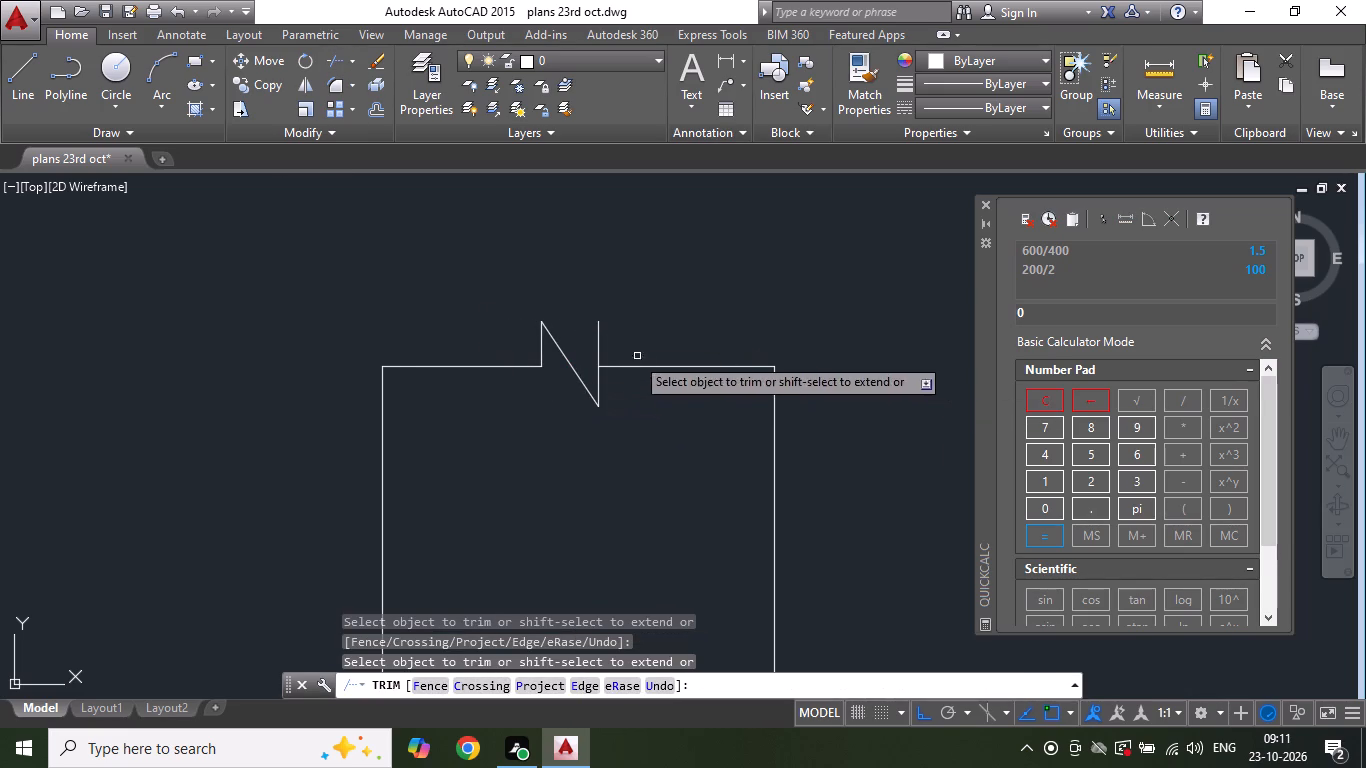
click(602, 346)
triple_click(599, 346)
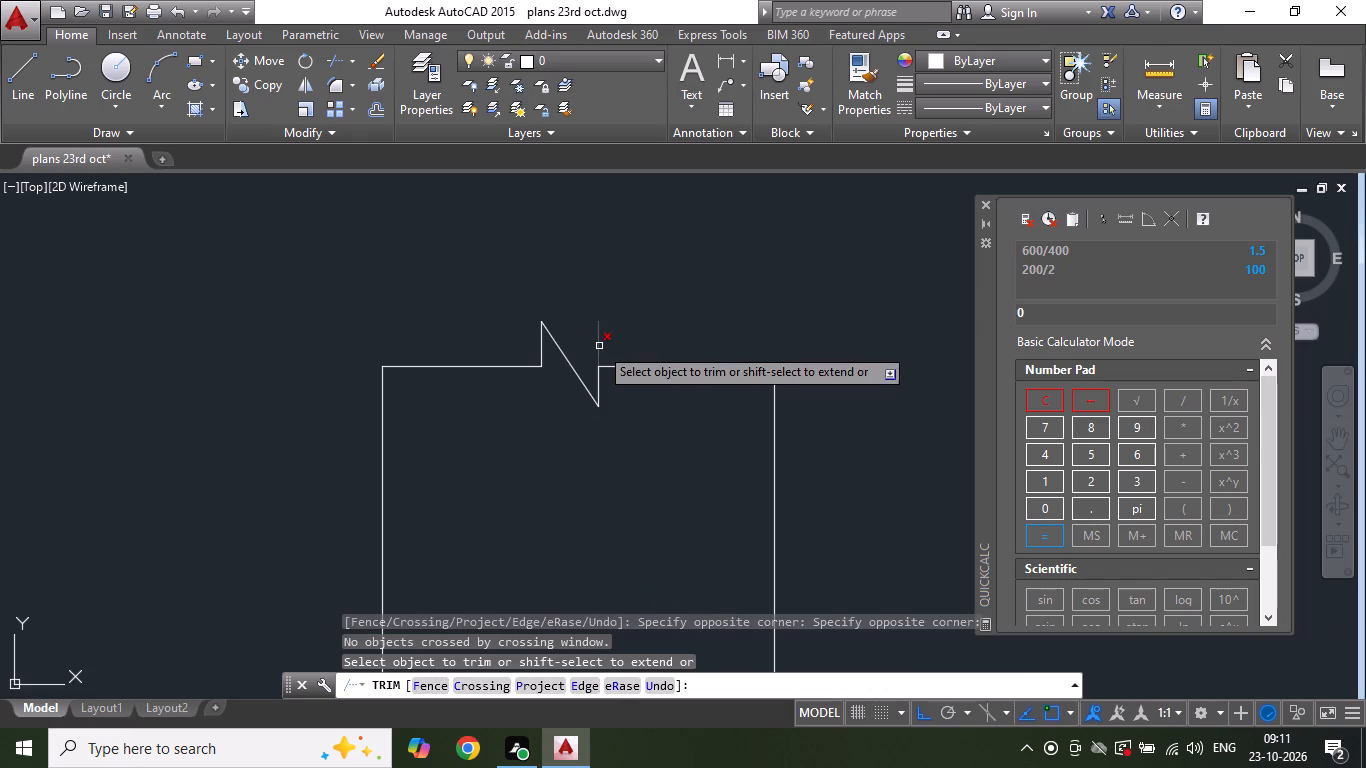
scroll(616, 310, down, 4)
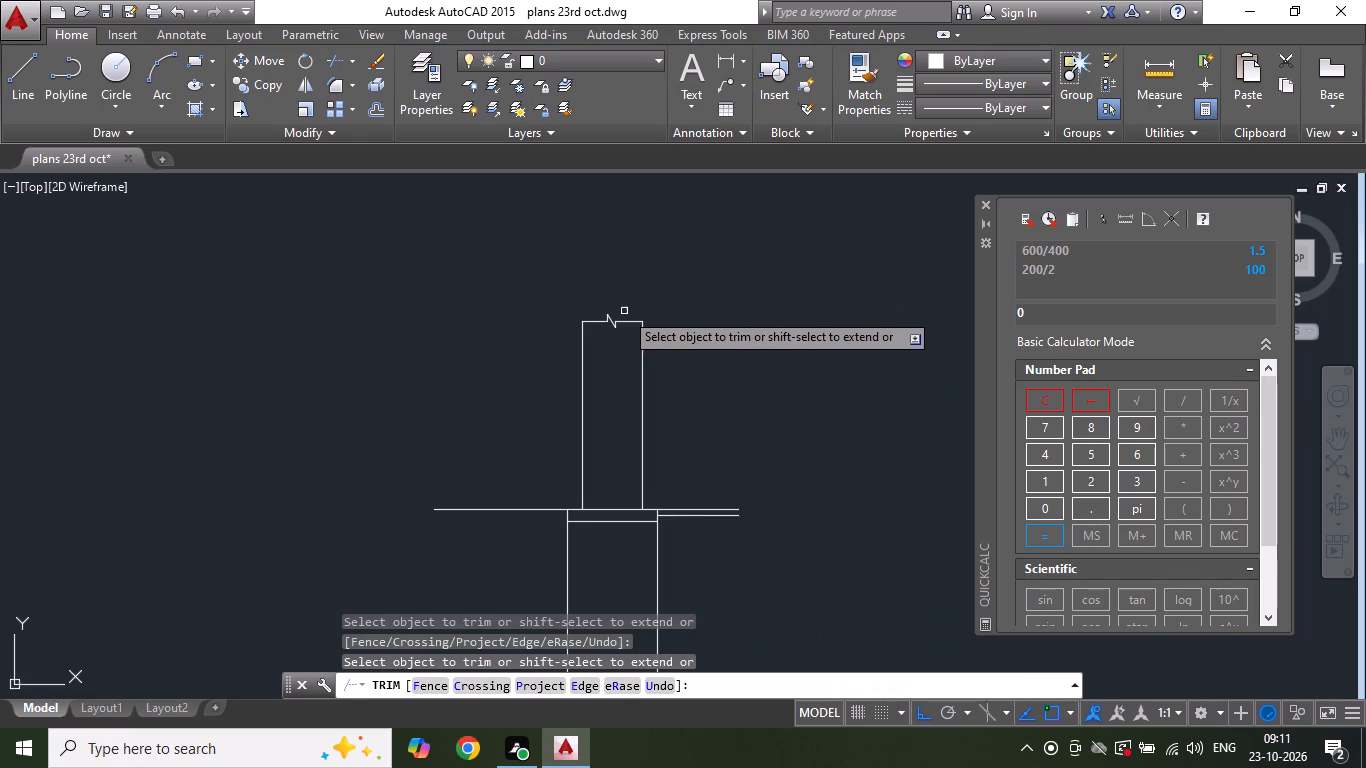
key(Escape)
Save the drawing.
key(ctrl+s)
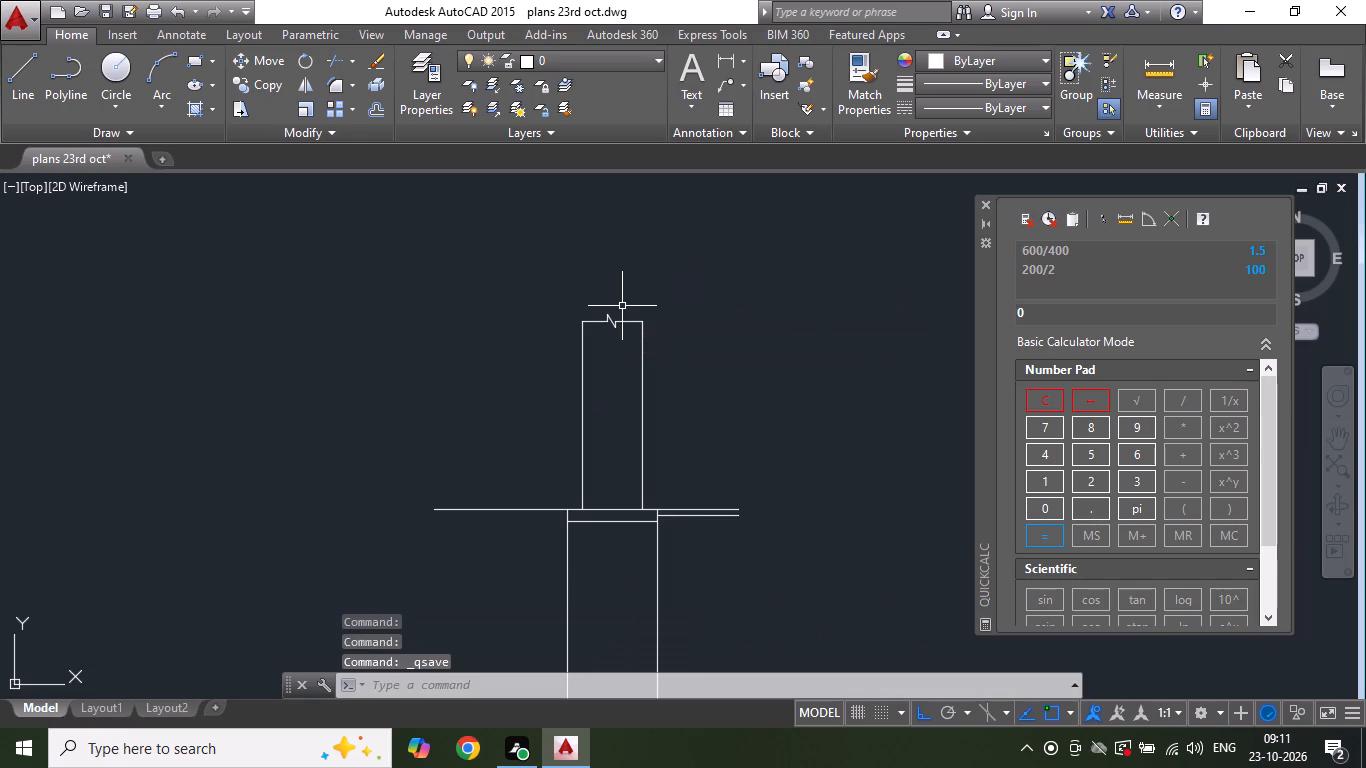
Draw a horizontal line about 150 long extending the lower of the two top-layer lines outward from its right end.
scroll(636, 370, down, 1)
scroll(641, 427, up, 2)
scroll(621, 386, down, 2)
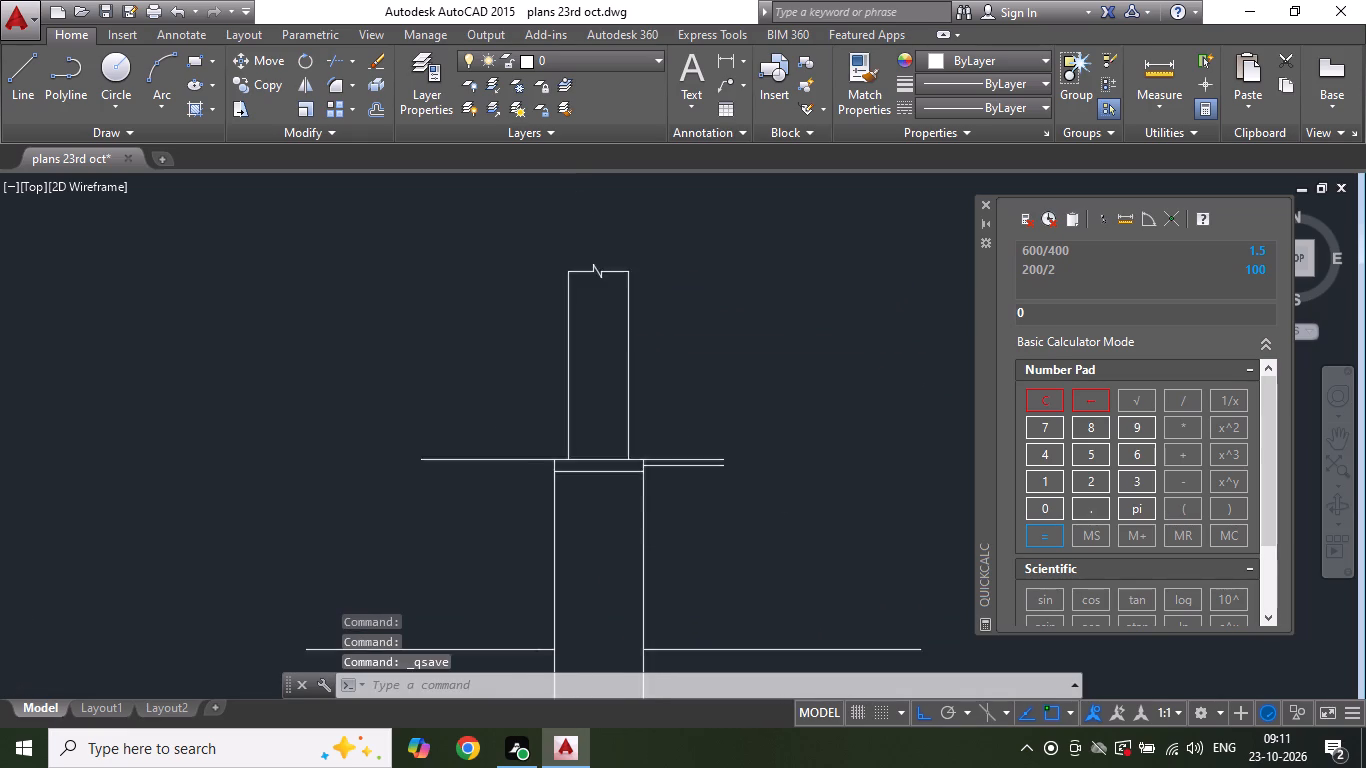
scroll(612, 425, up, 1)
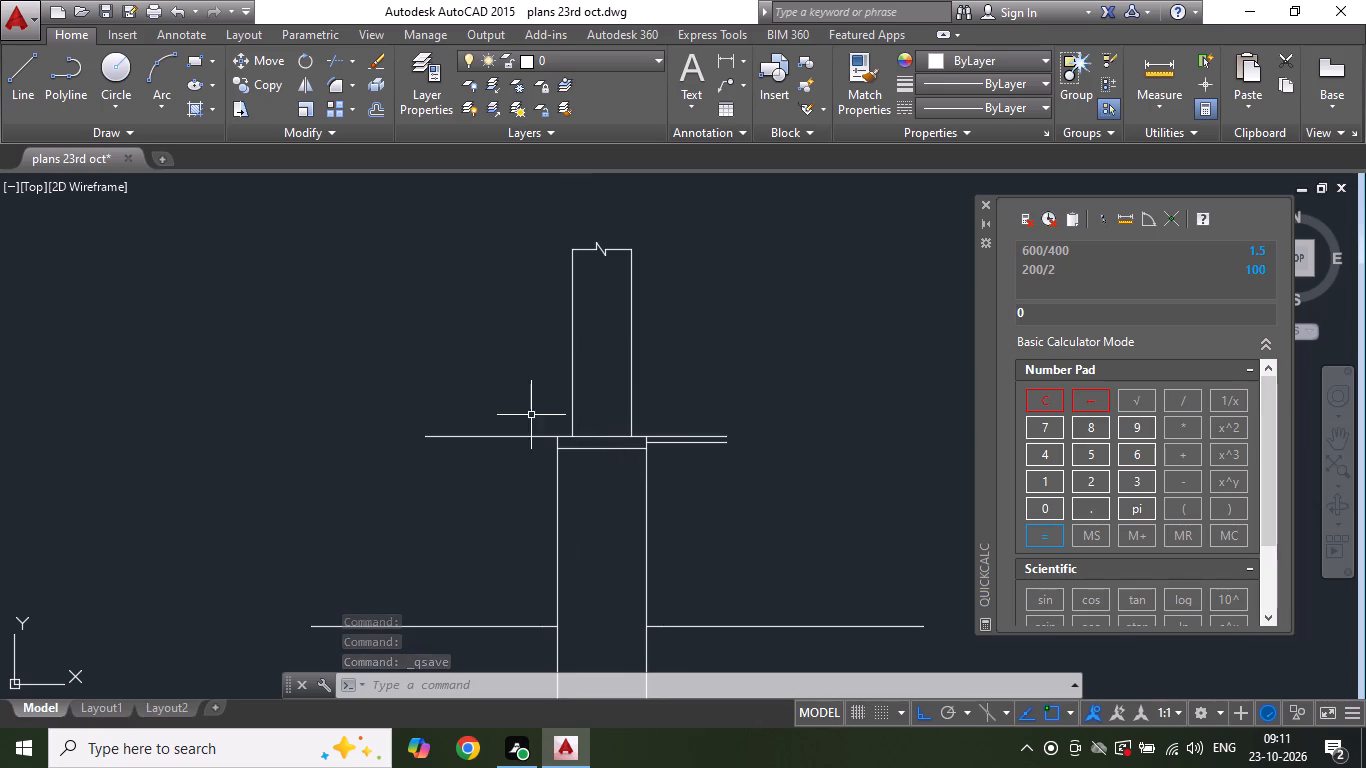
scroll(612, 394, down, 3)
scroll(615, 440, up, 2)
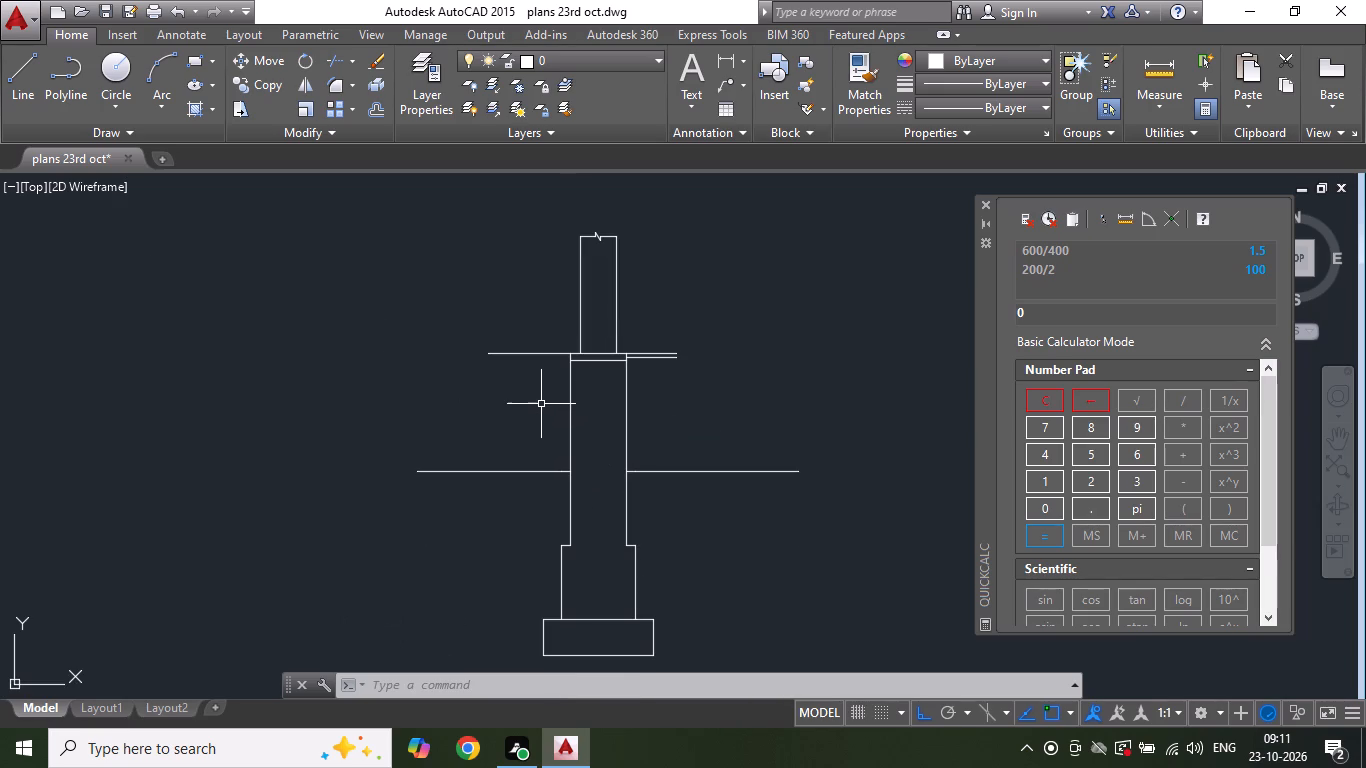
click(27, 95)
scroll(634, 378, up, 2)
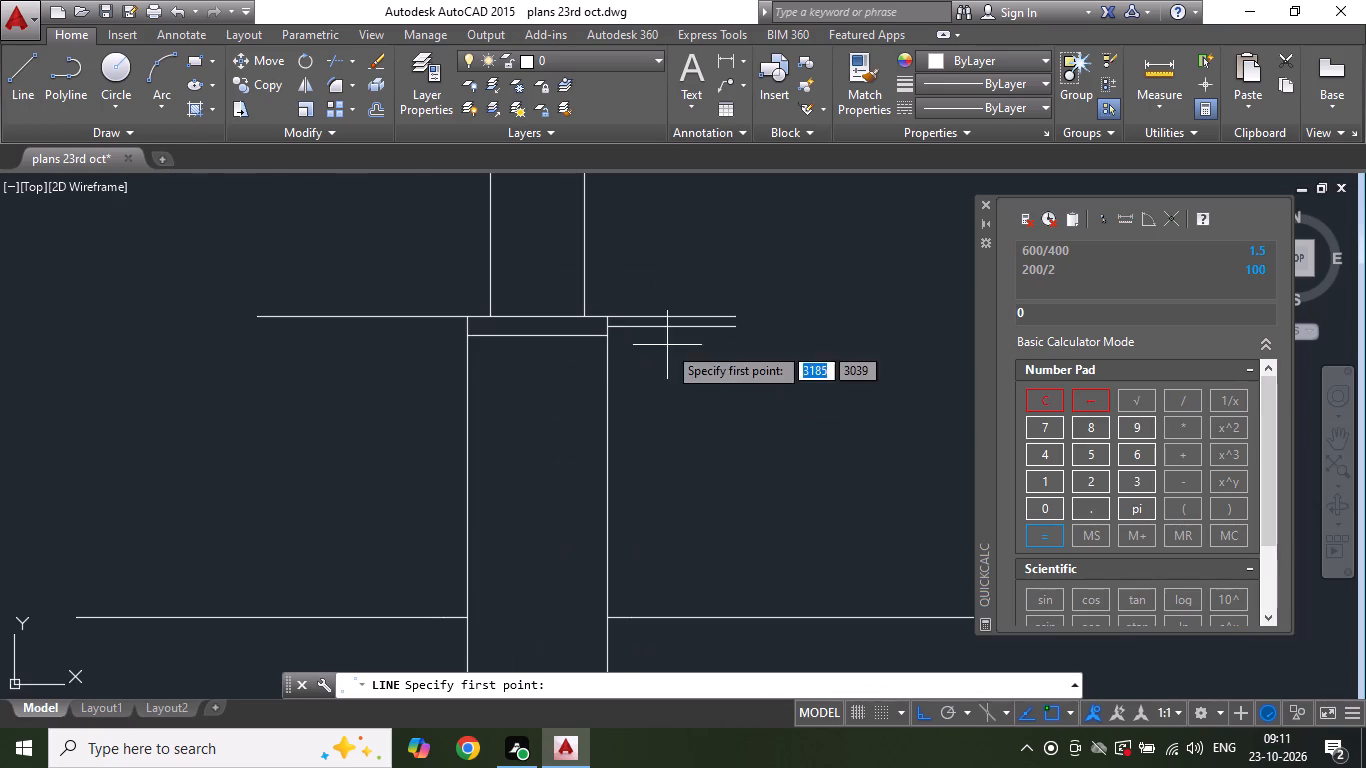
drag(728, 324, 737, 325)
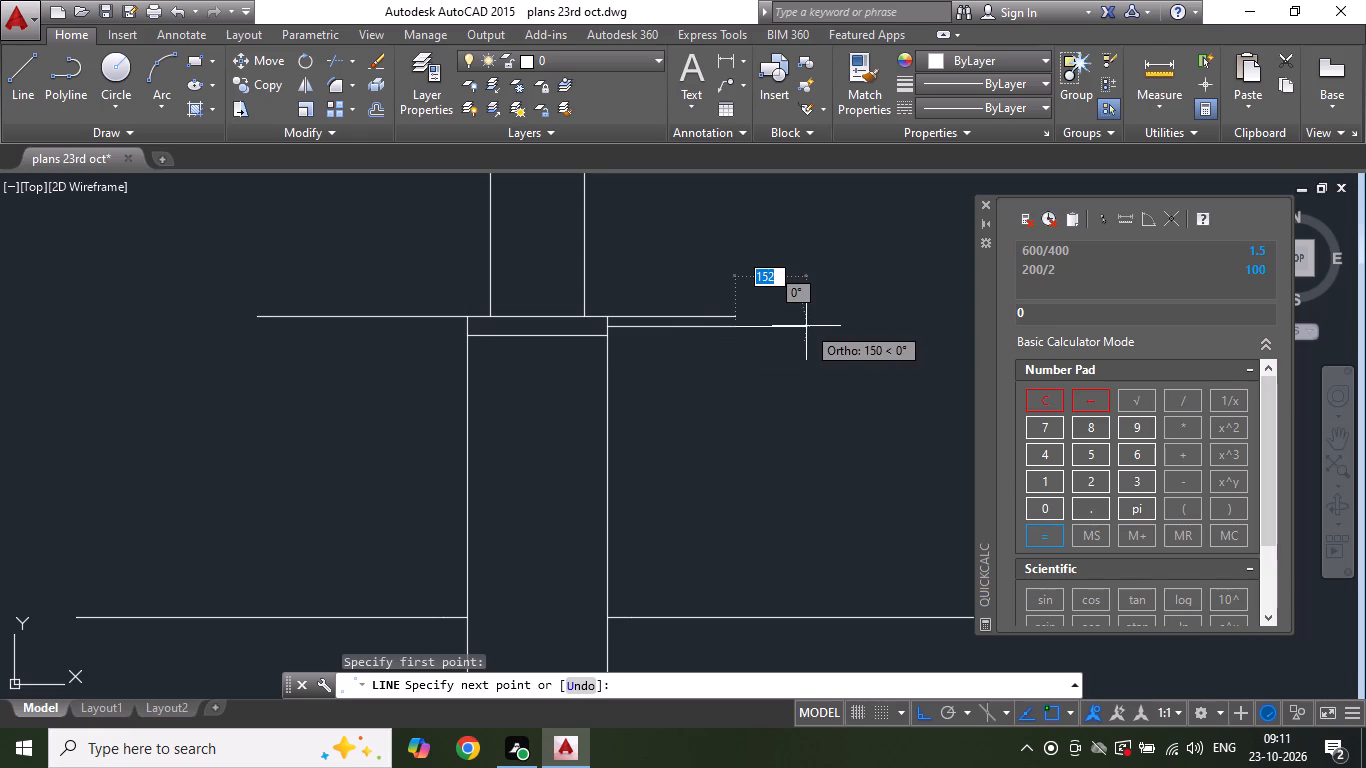
click(806, 325)
key(Escape)
Stretch the right end of the upper top-layer line outward to line up with the extended line beneath it.
click(735, 303)
click(716, 314)
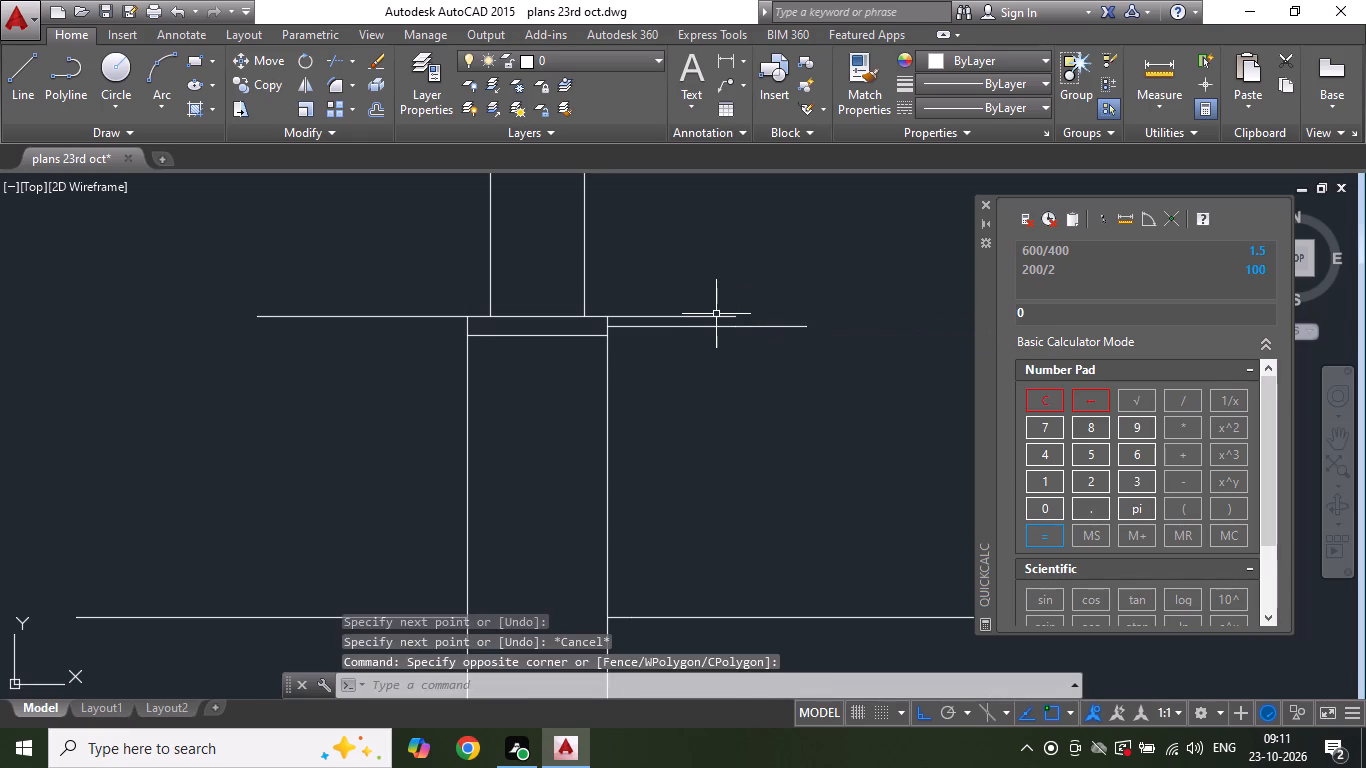
click(719, 318)
click(739, 314)
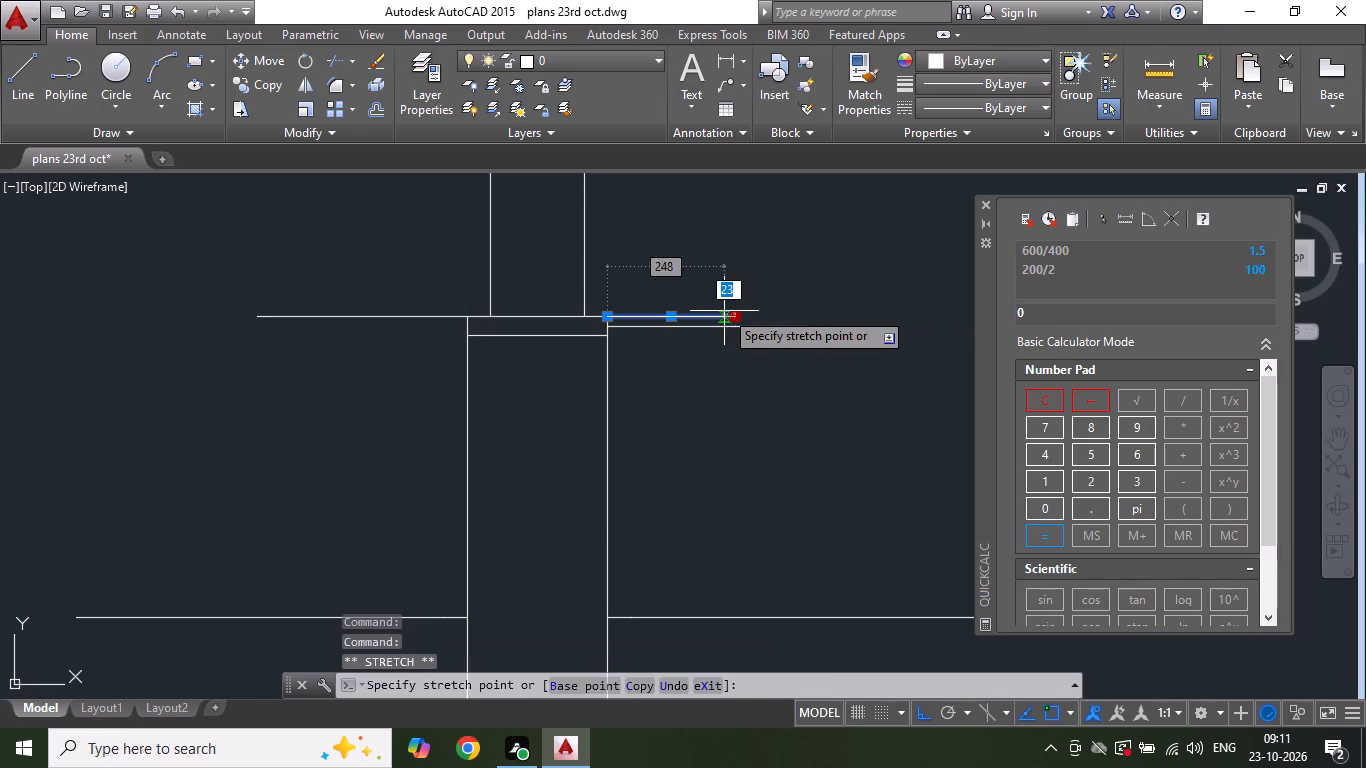
key(Escape)
click(736, 315)
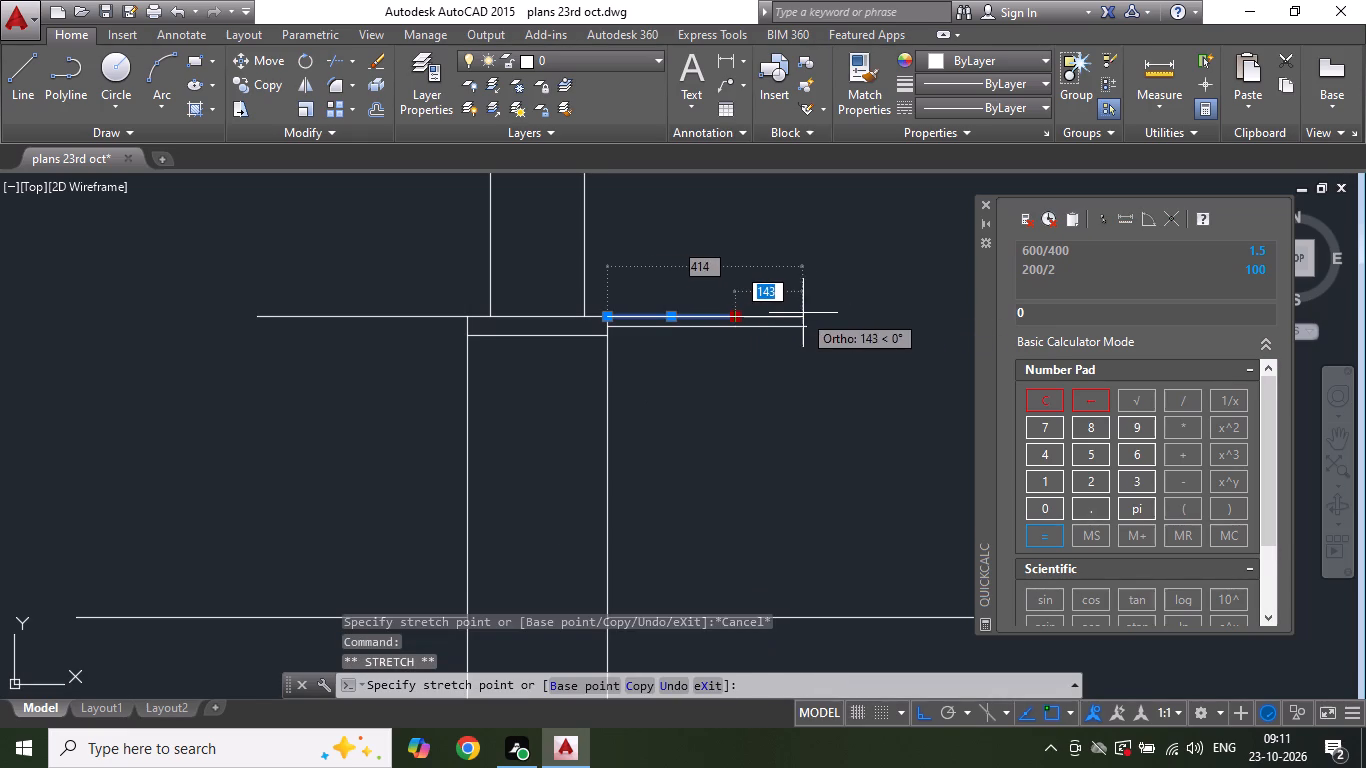
click(805, 313)
key(Escape)
key(Escape)
key(Escape)
key(Escape)
key(Escape)
key(Escape)
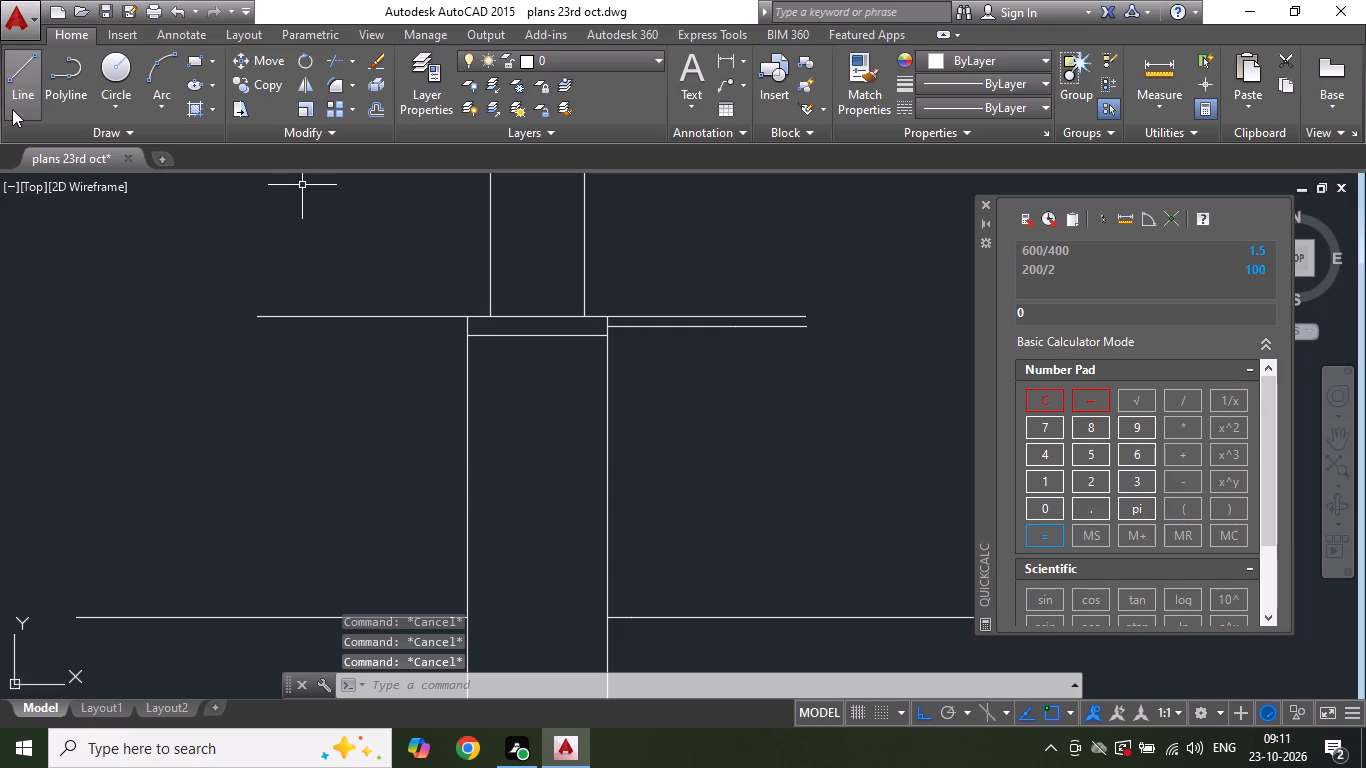
Draw a horizontal line about 431 long outward from the column's right edge, a short distance below the two top-layer lines.
click(13, 110)
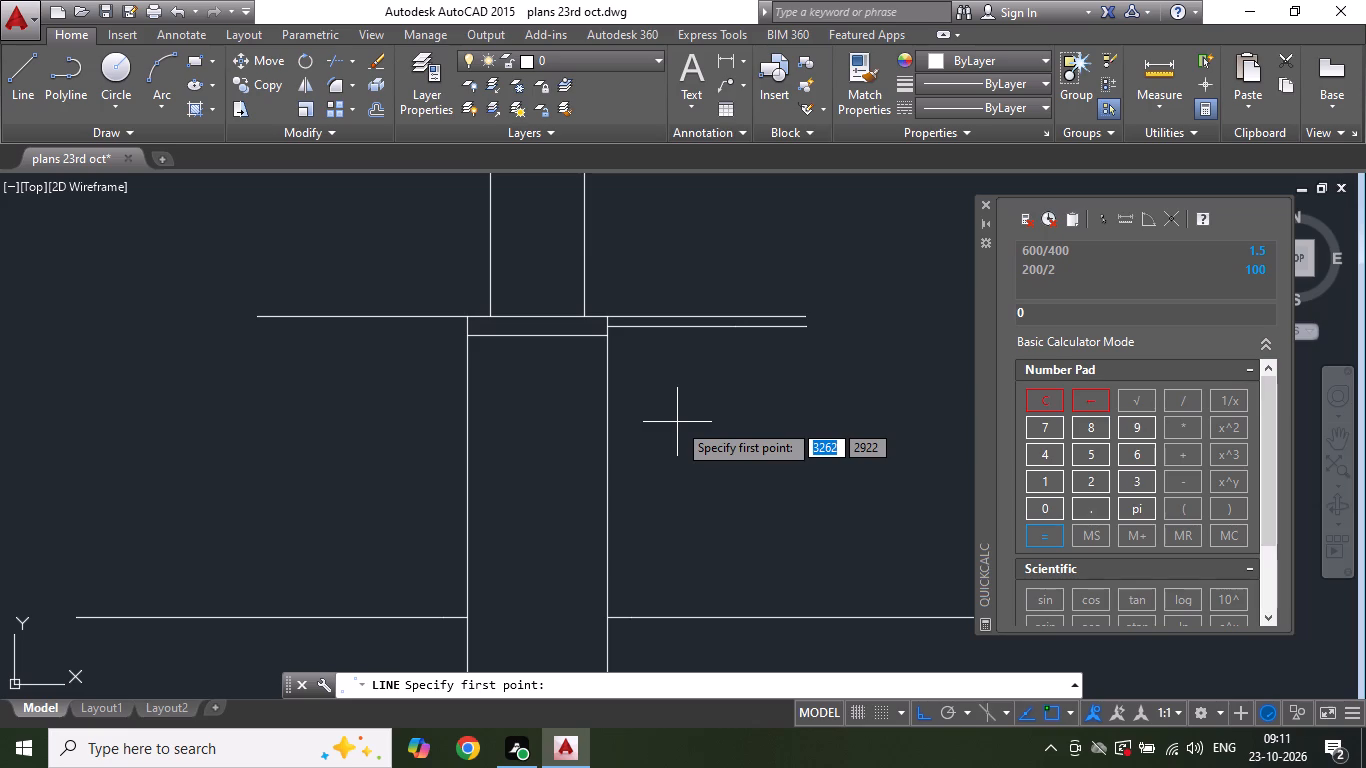
click(613, 374)
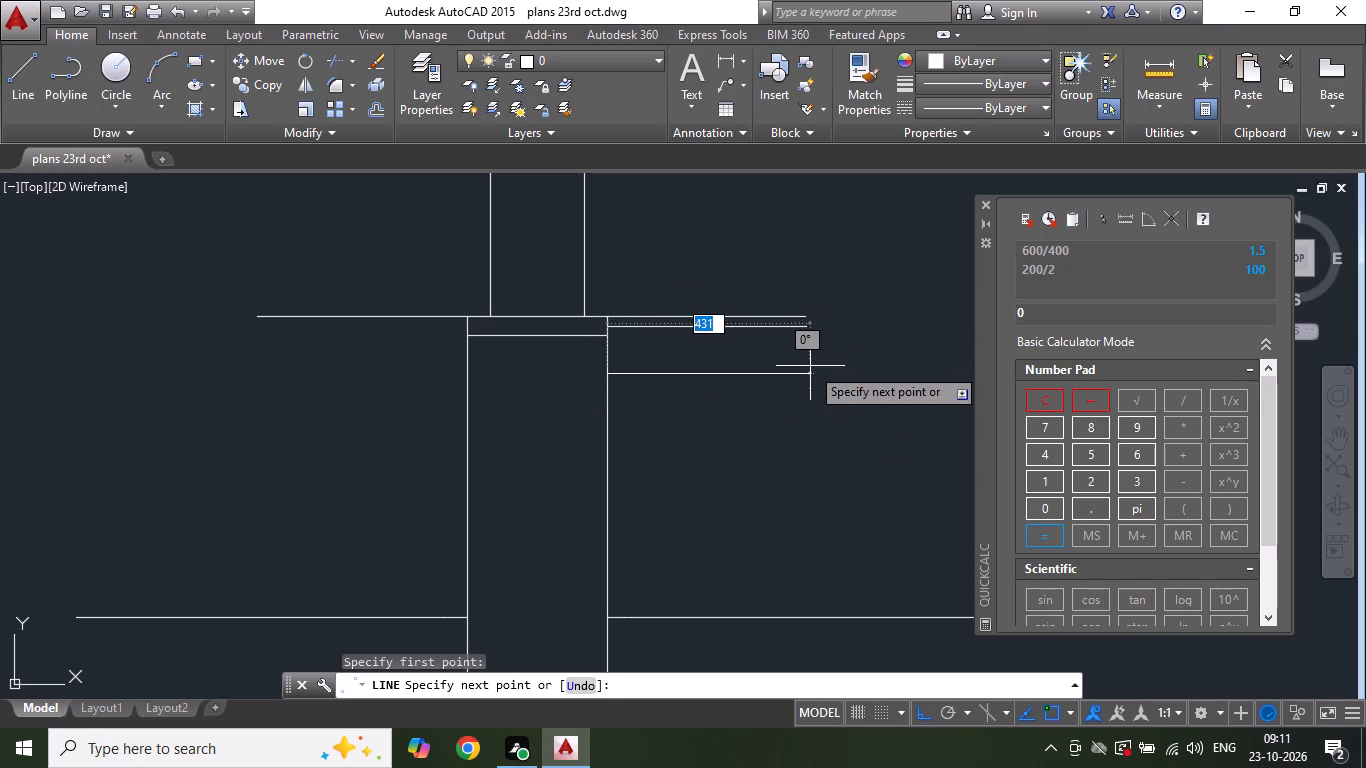
click(810, 366)
key(Escape)
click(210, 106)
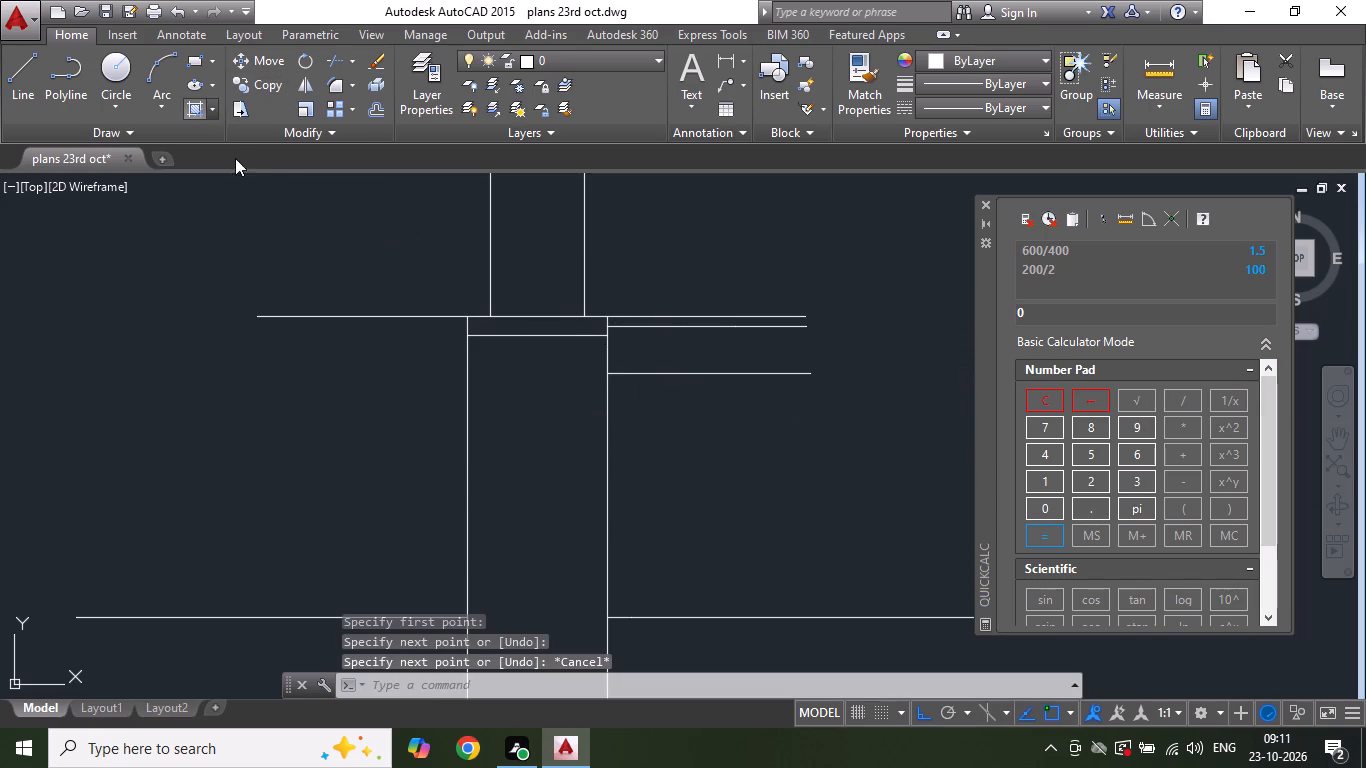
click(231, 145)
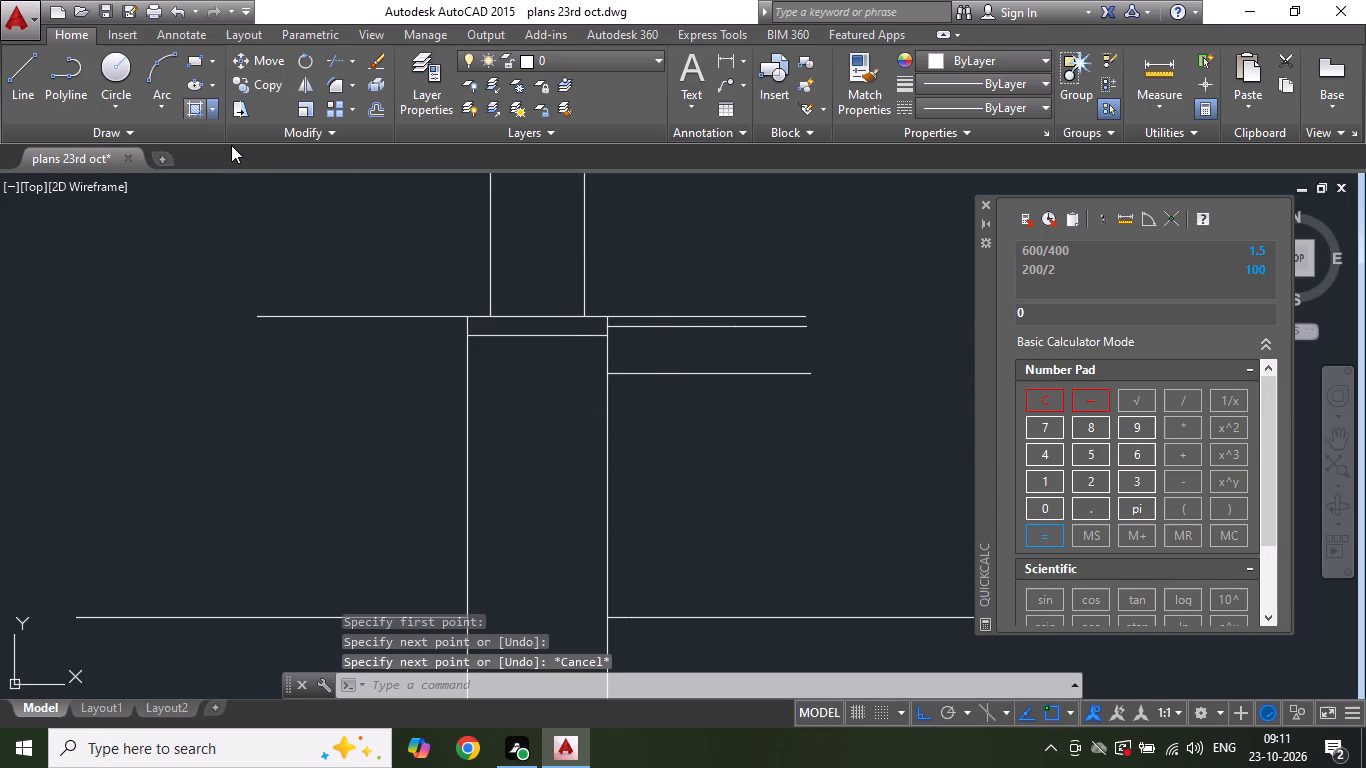
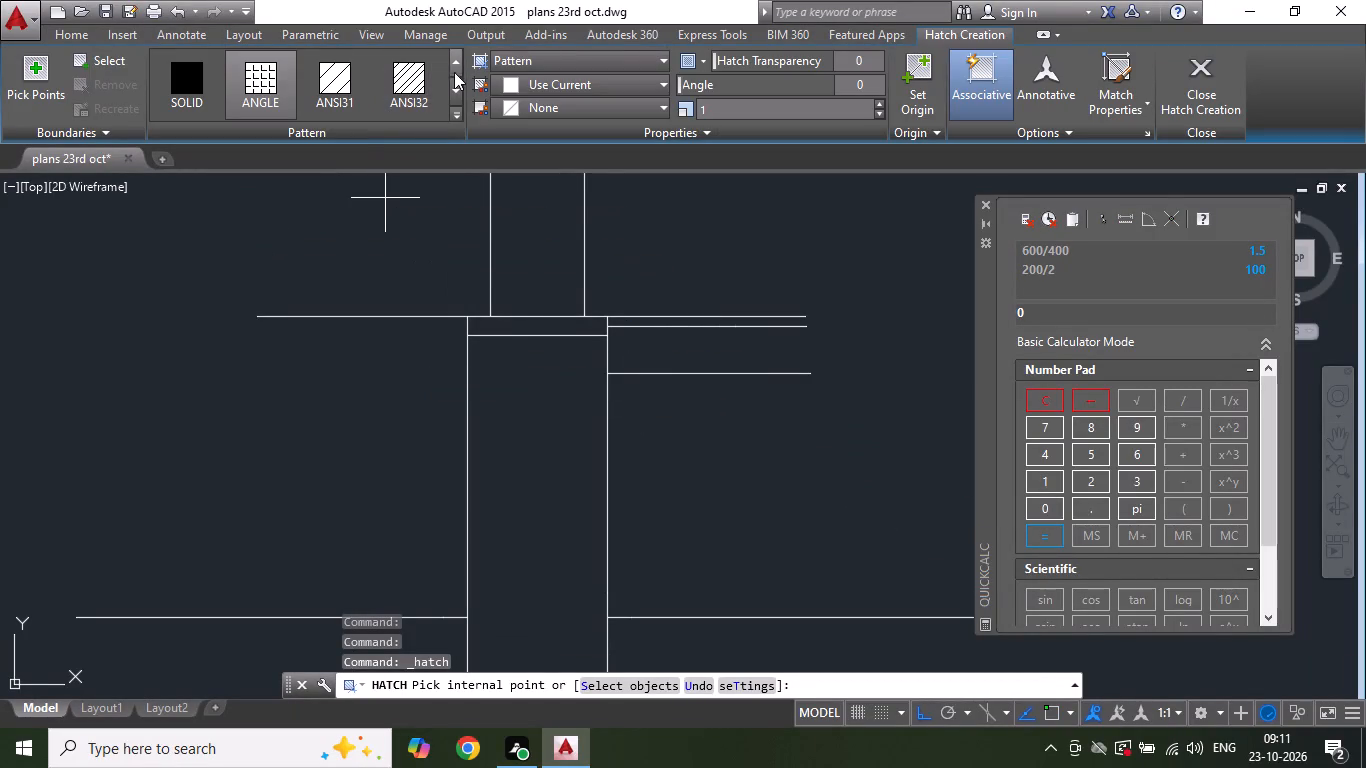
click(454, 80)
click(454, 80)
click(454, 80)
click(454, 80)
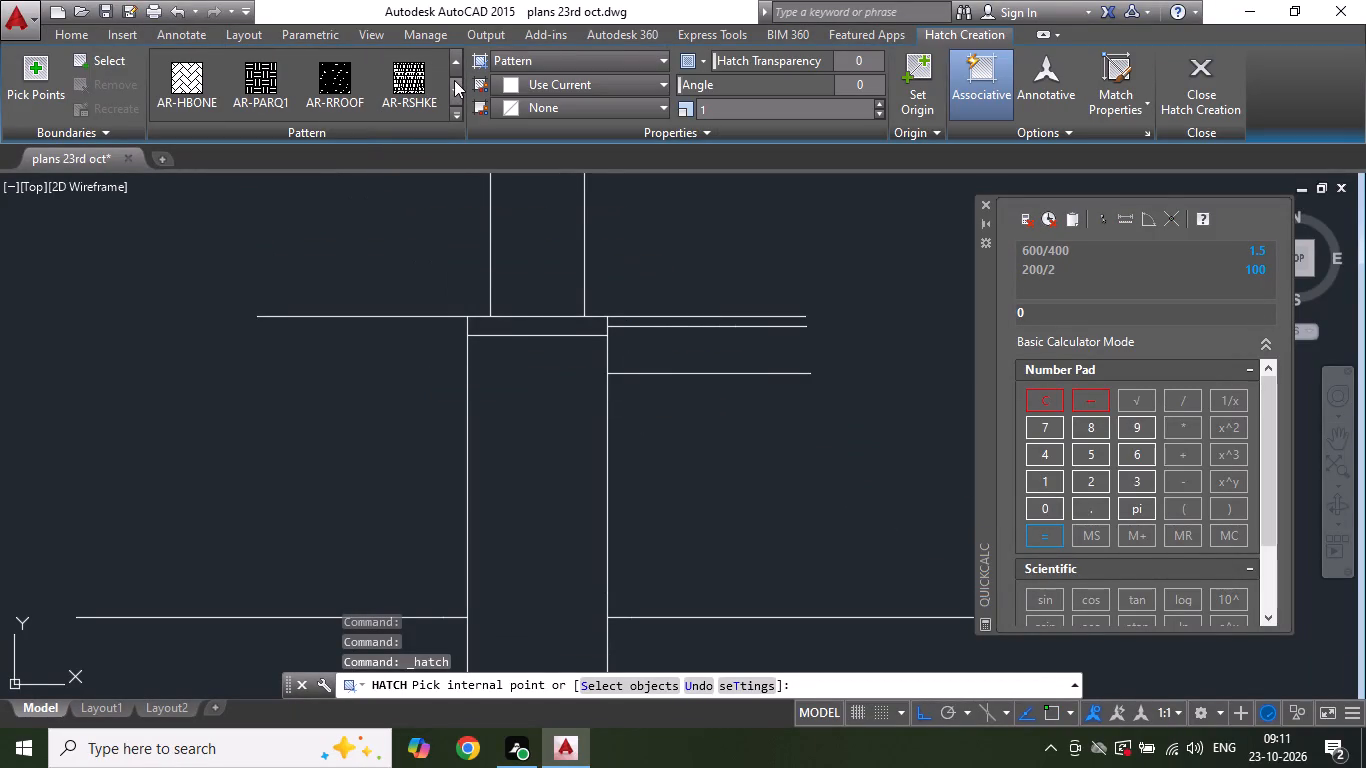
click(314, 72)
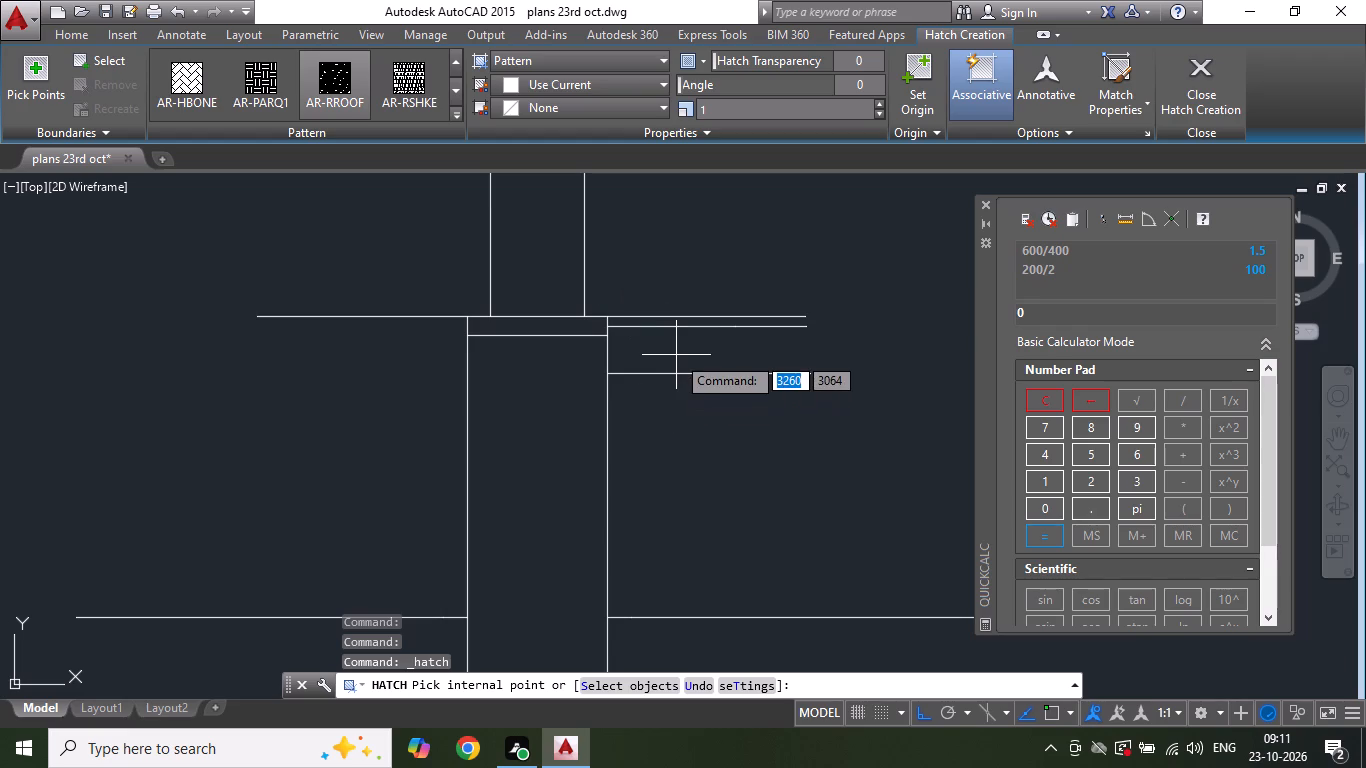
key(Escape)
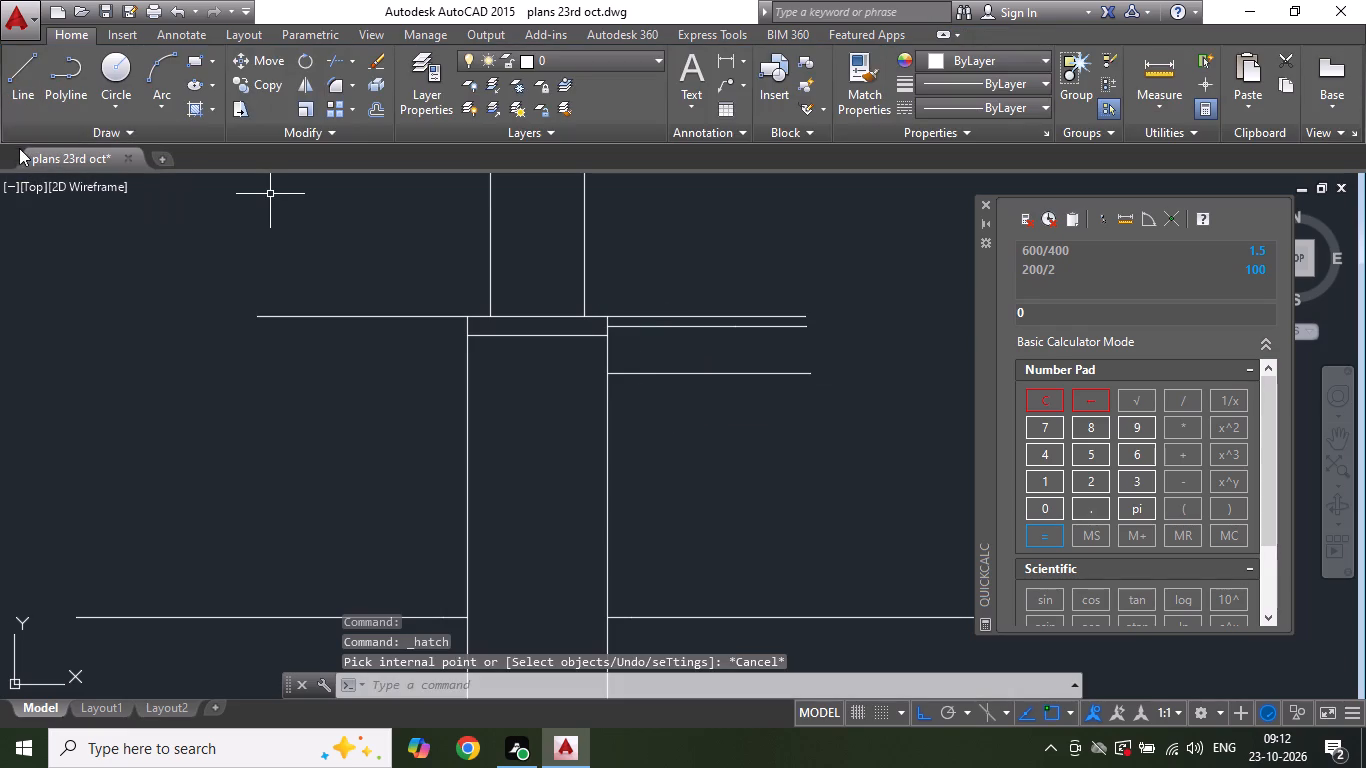
Draw a vertical line from the right end of the upper top-layer line down to the lowest floor-layer line.
click(32, 79)
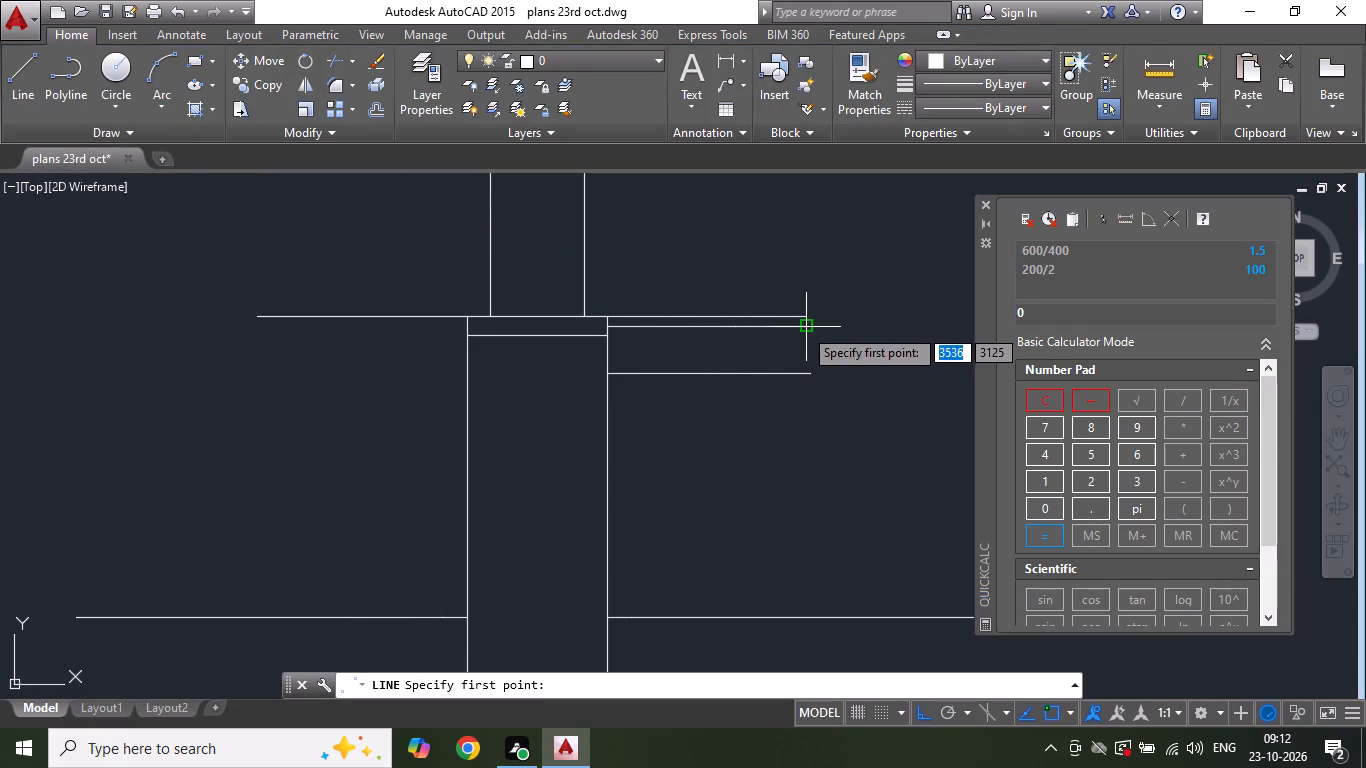
click(805, 315)
click(805, 368)
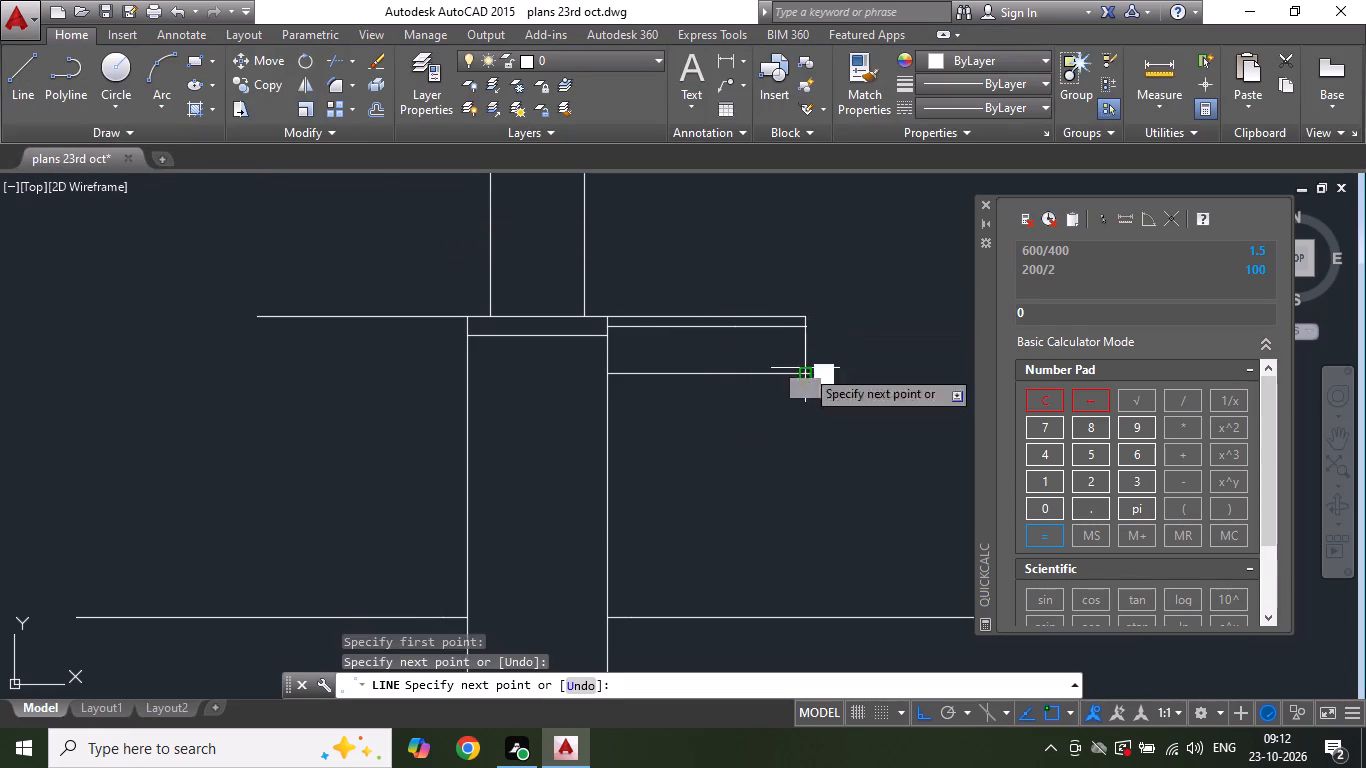
key(Escape)
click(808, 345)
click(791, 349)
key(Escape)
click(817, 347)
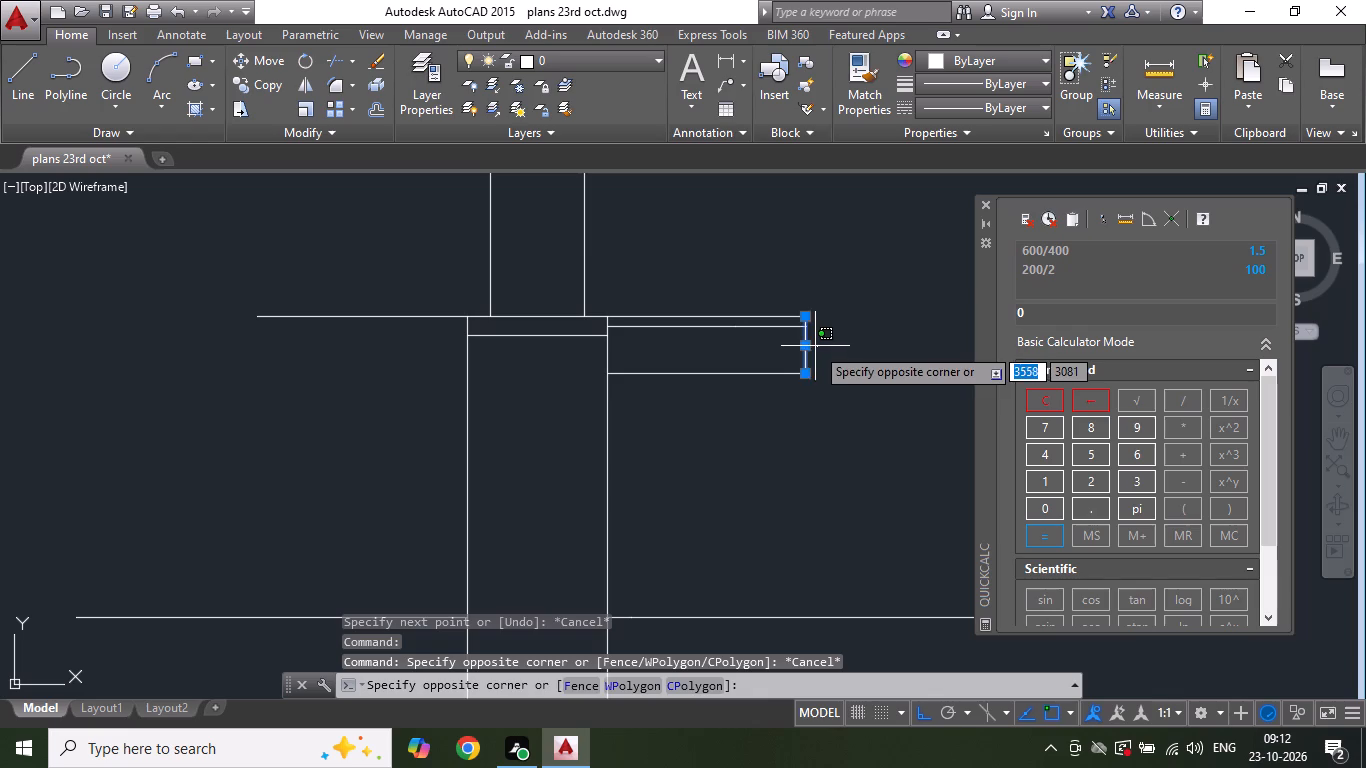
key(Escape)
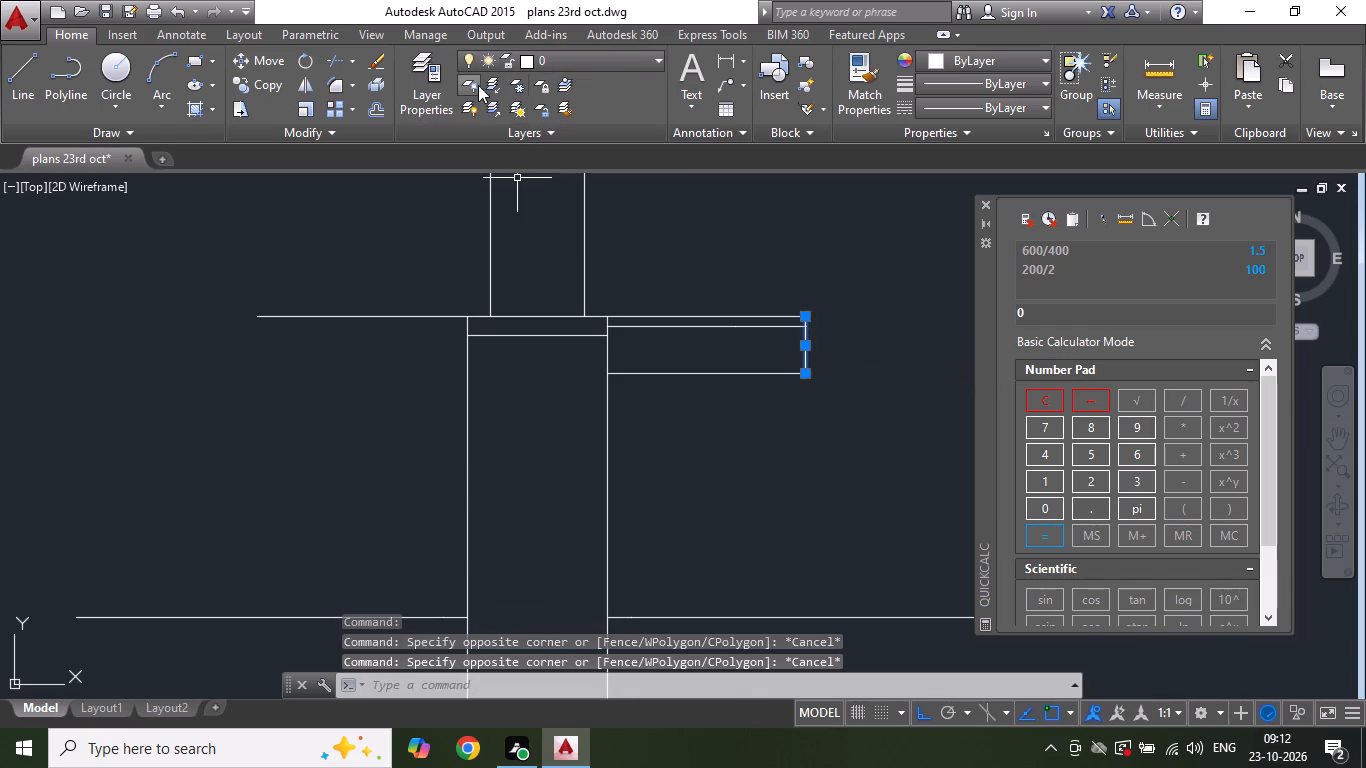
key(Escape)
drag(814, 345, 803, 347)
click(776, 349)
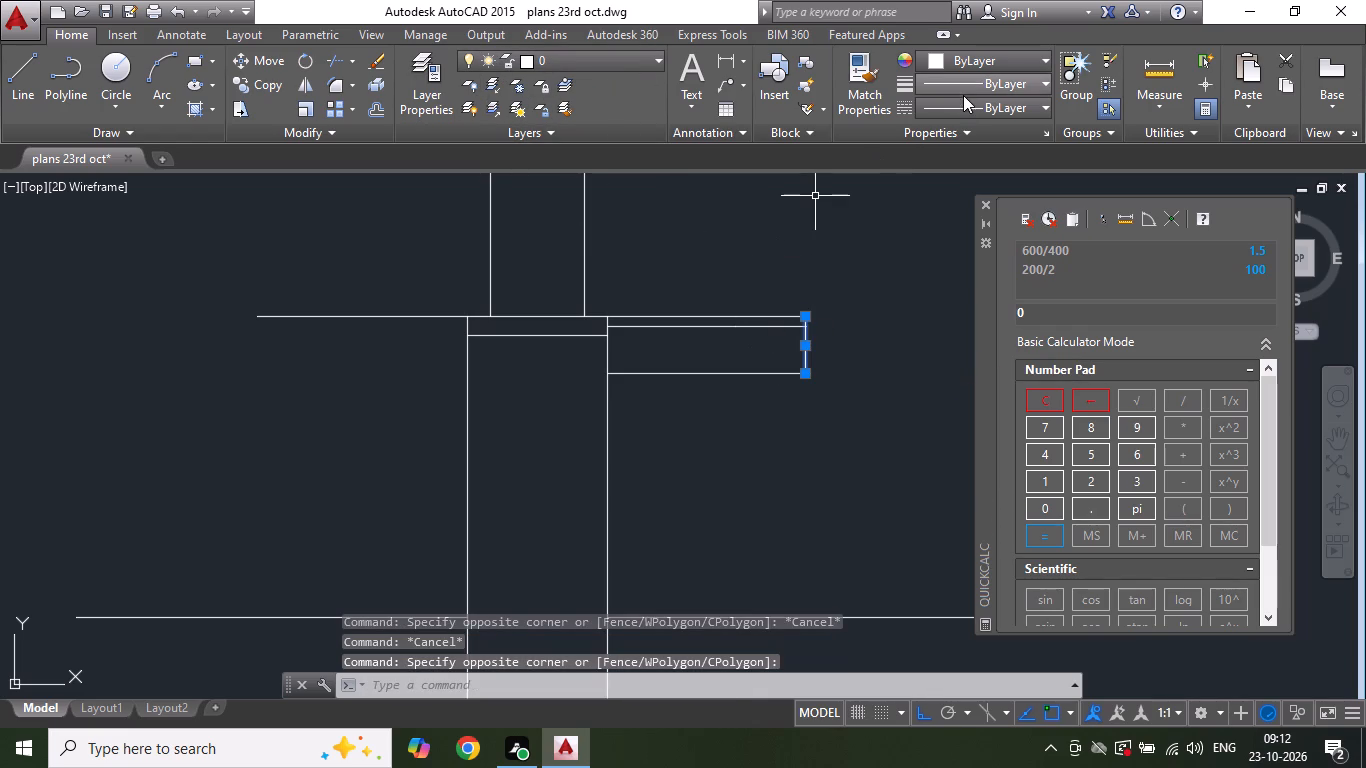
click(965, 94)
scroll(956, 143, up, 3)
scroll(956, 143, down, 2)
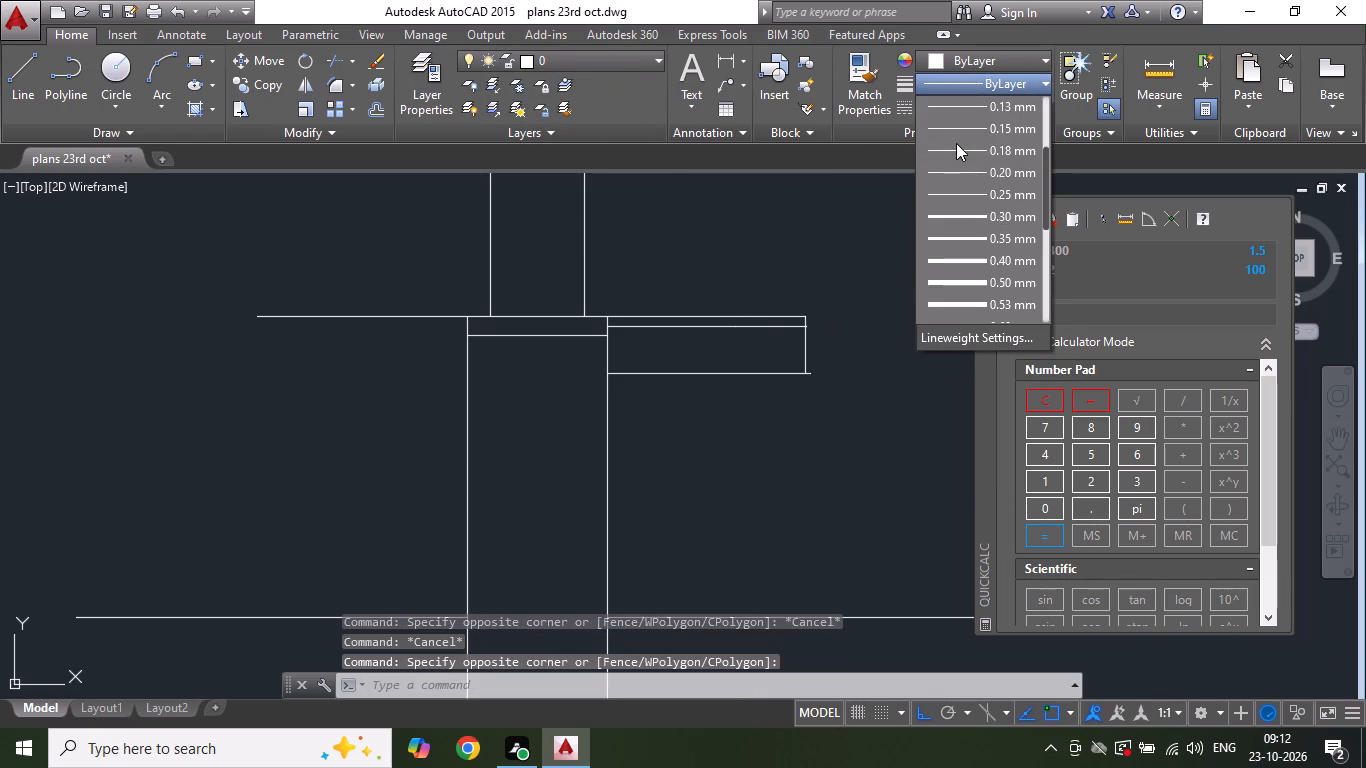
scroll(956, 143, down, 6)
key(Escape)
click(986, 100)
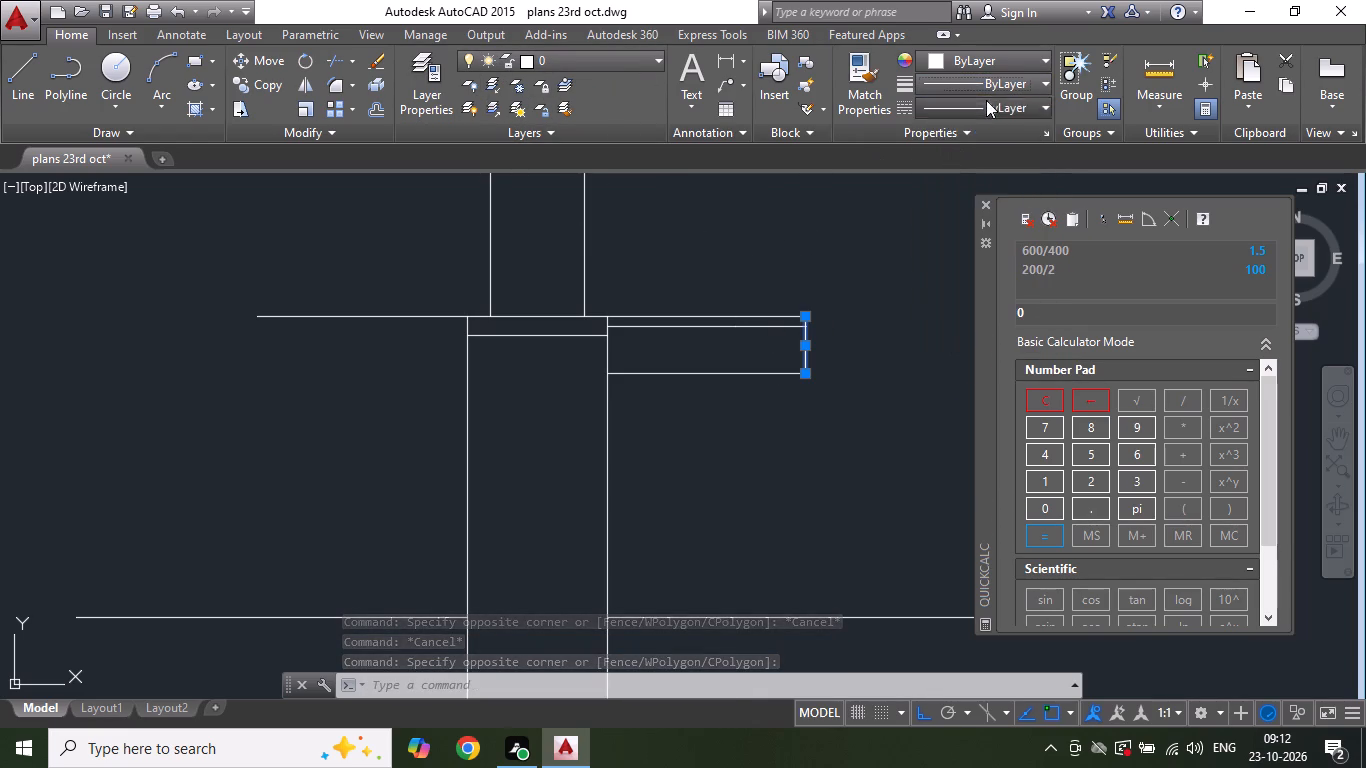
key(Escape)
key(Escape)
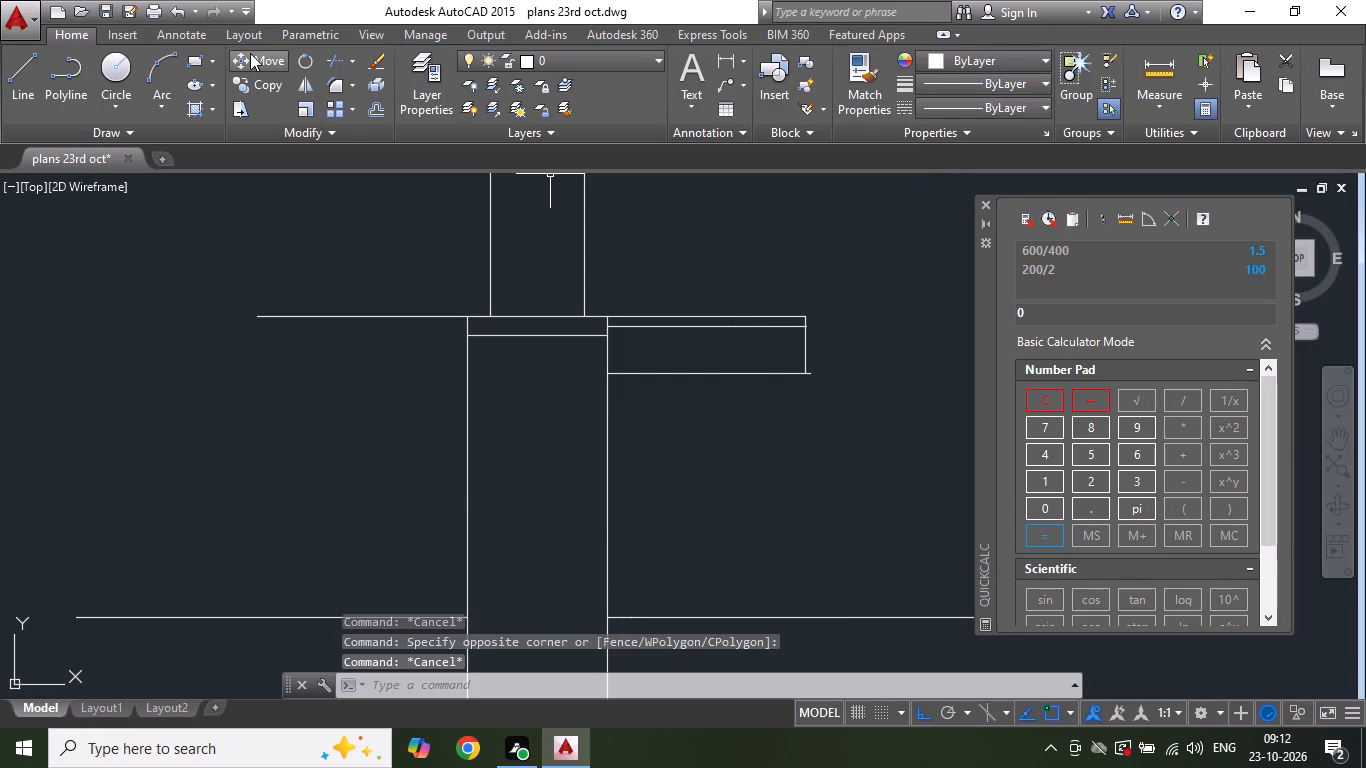
Trim the ends of the middle and lowest floor-layer lines that overshoot the vertical closing line.
click(335, 59)
key(Return)
scroll(759, 315, up, 3)
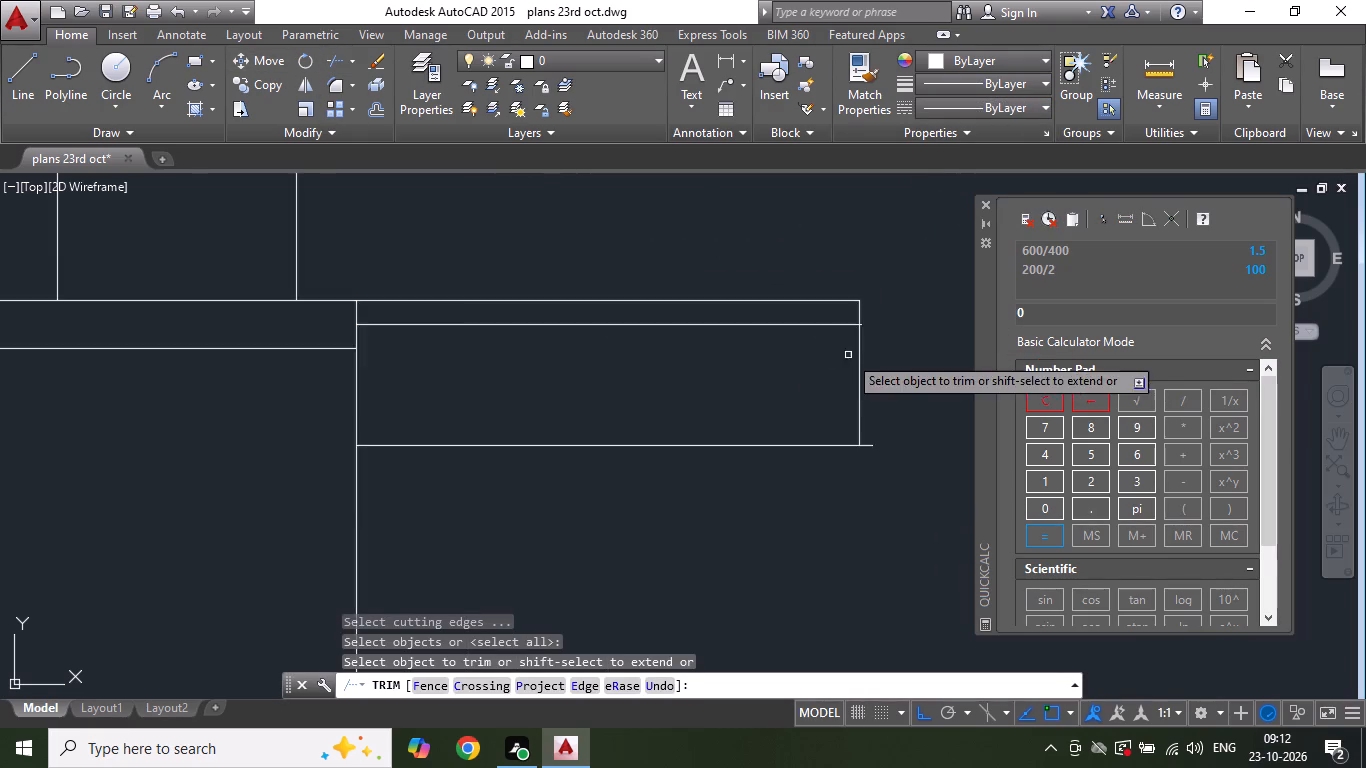
scroll(870, 320, up, 2)
click(865, 287)
scroll(863, 294, down, 3)
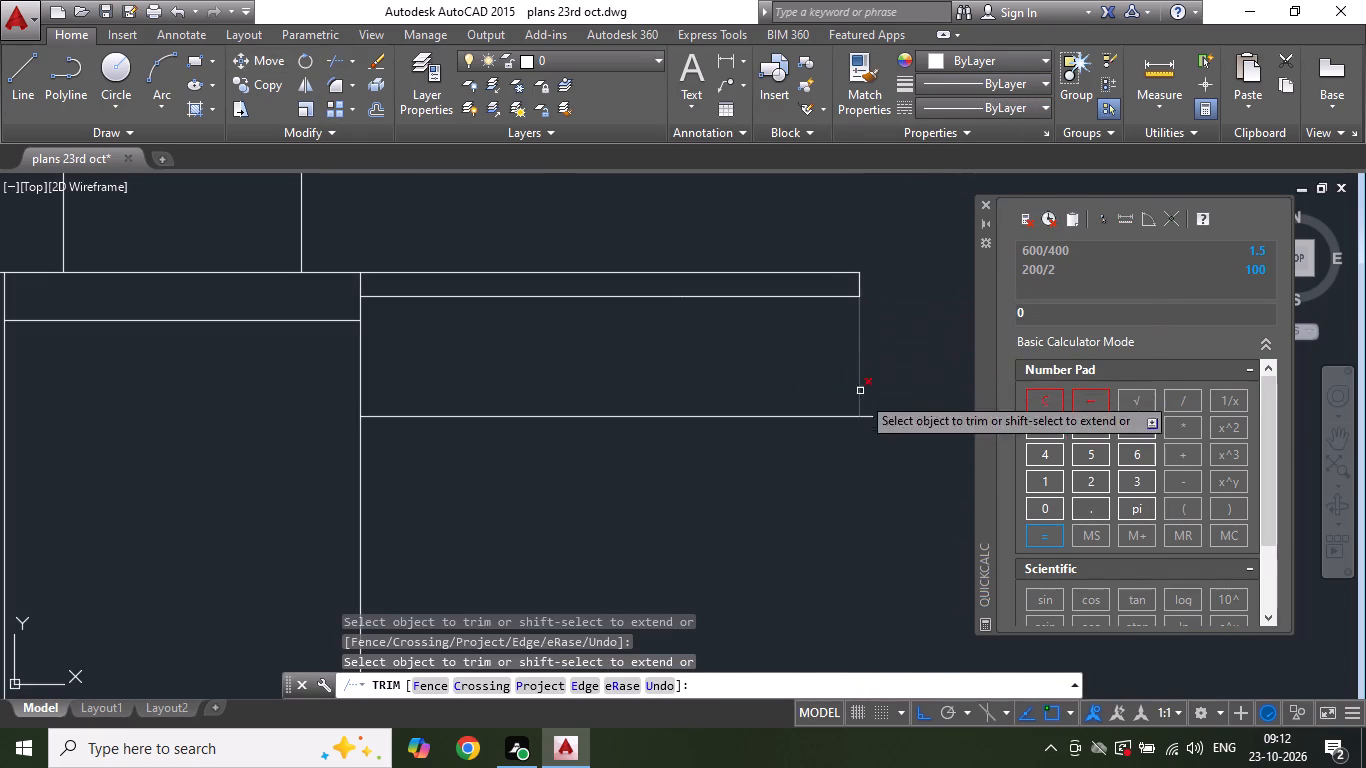
click(876, 416)
click(866, 416)
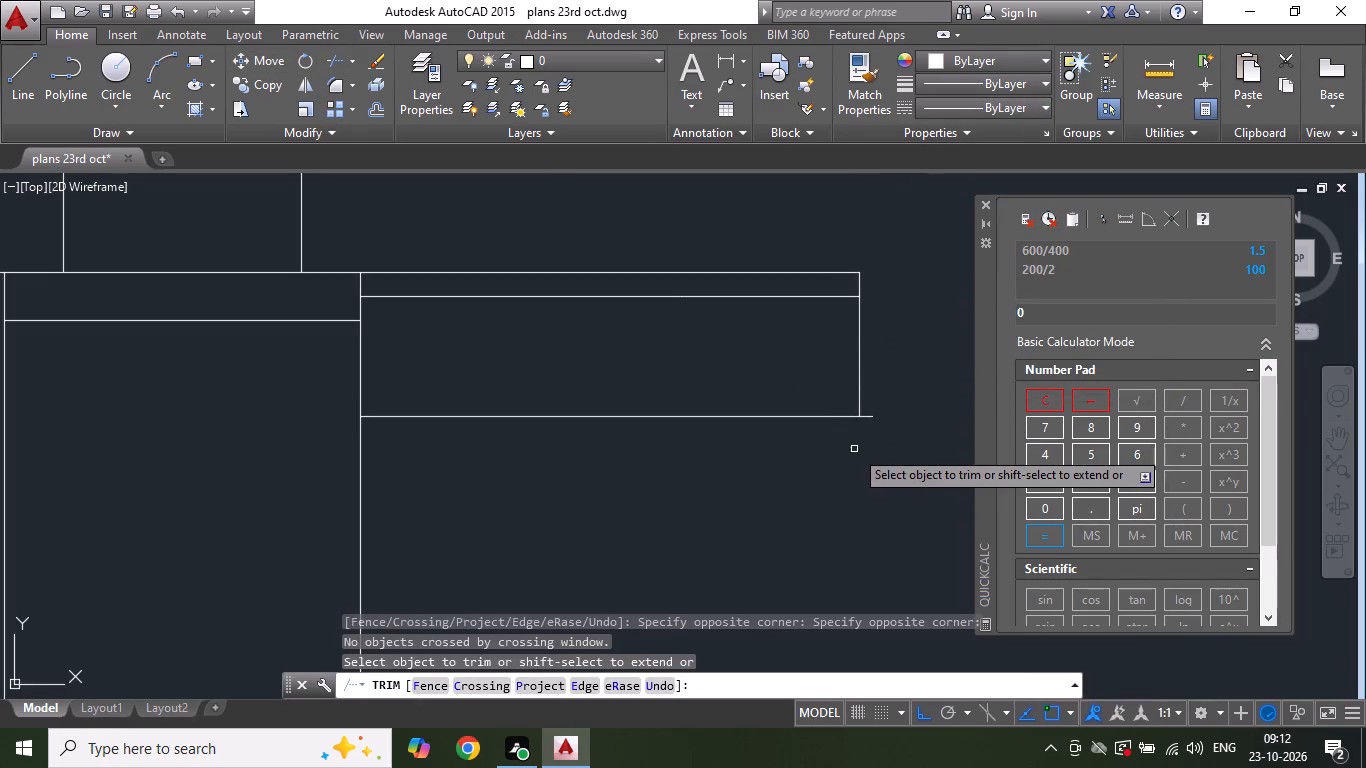
click(870, 413)
click(866, 439)
key(Escape)
key(Escape)
key(Escape)
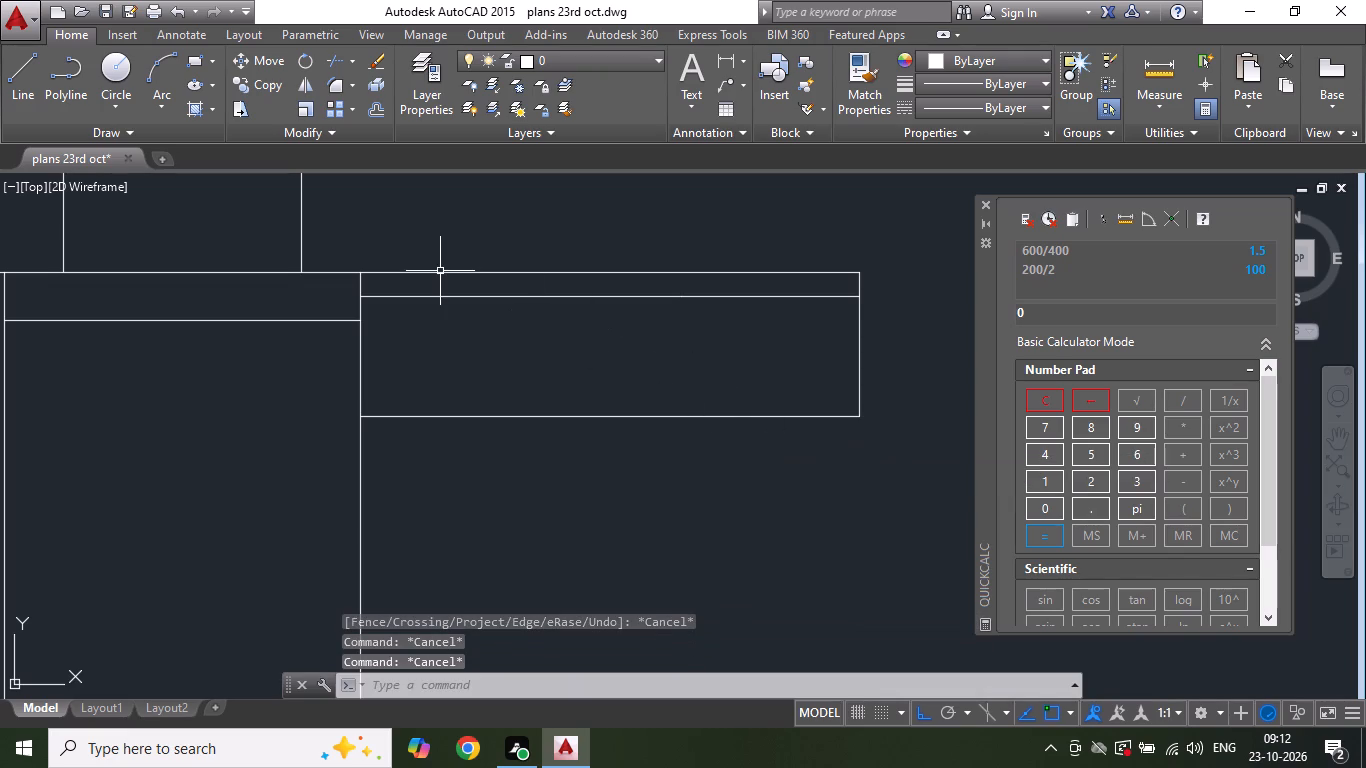
Hatch the thicker lower floor layer beside the column with the AR-SAND pattern at scale 1.
click(206, 115)
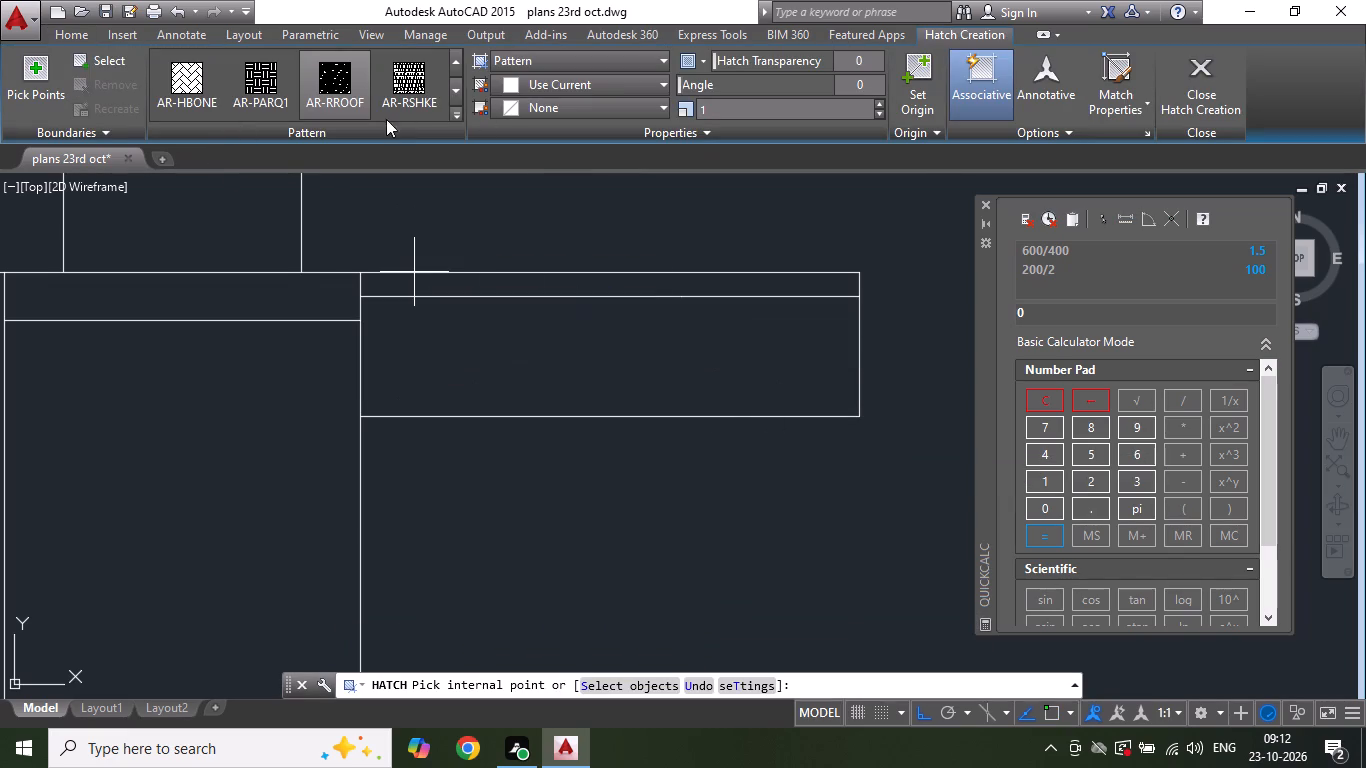
click(415, 98)
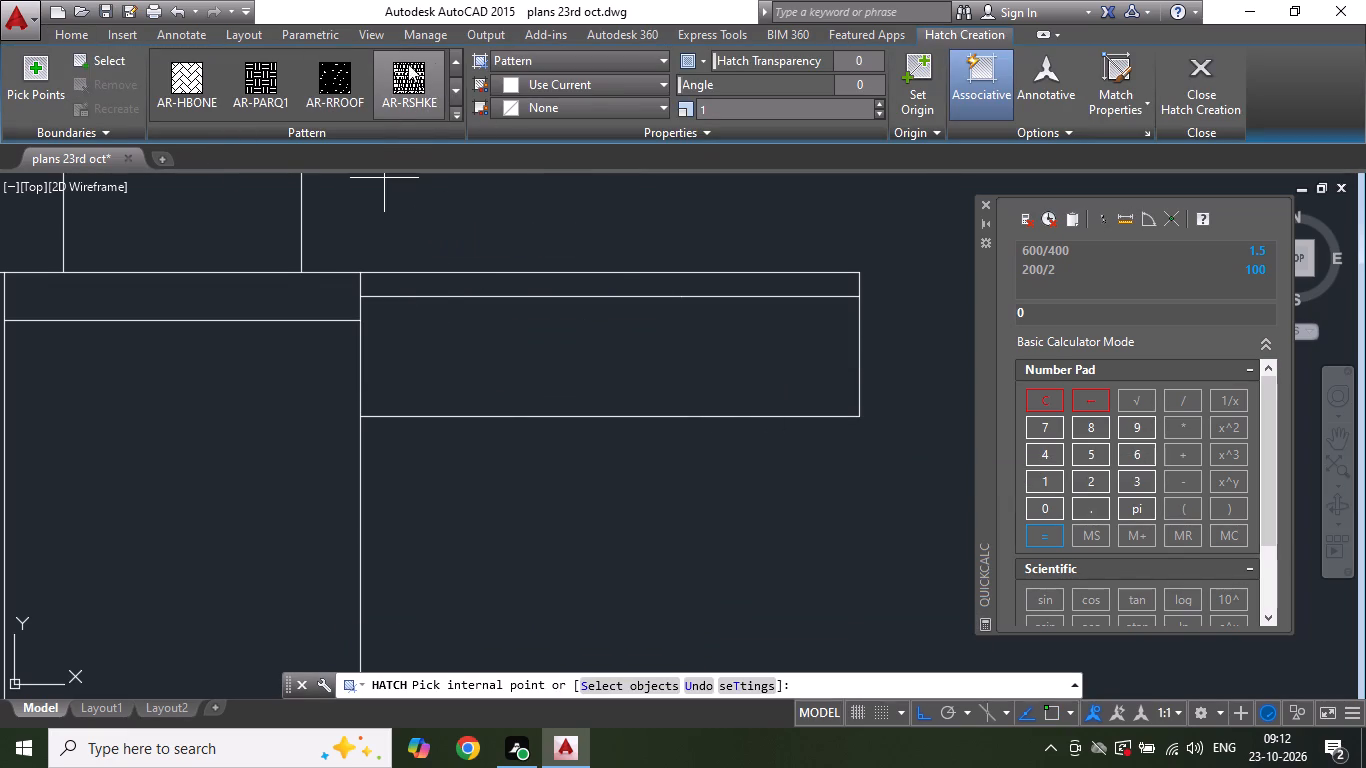
click(458, 62)
click(458, 62)
click(458, 62)
click(458, 62)
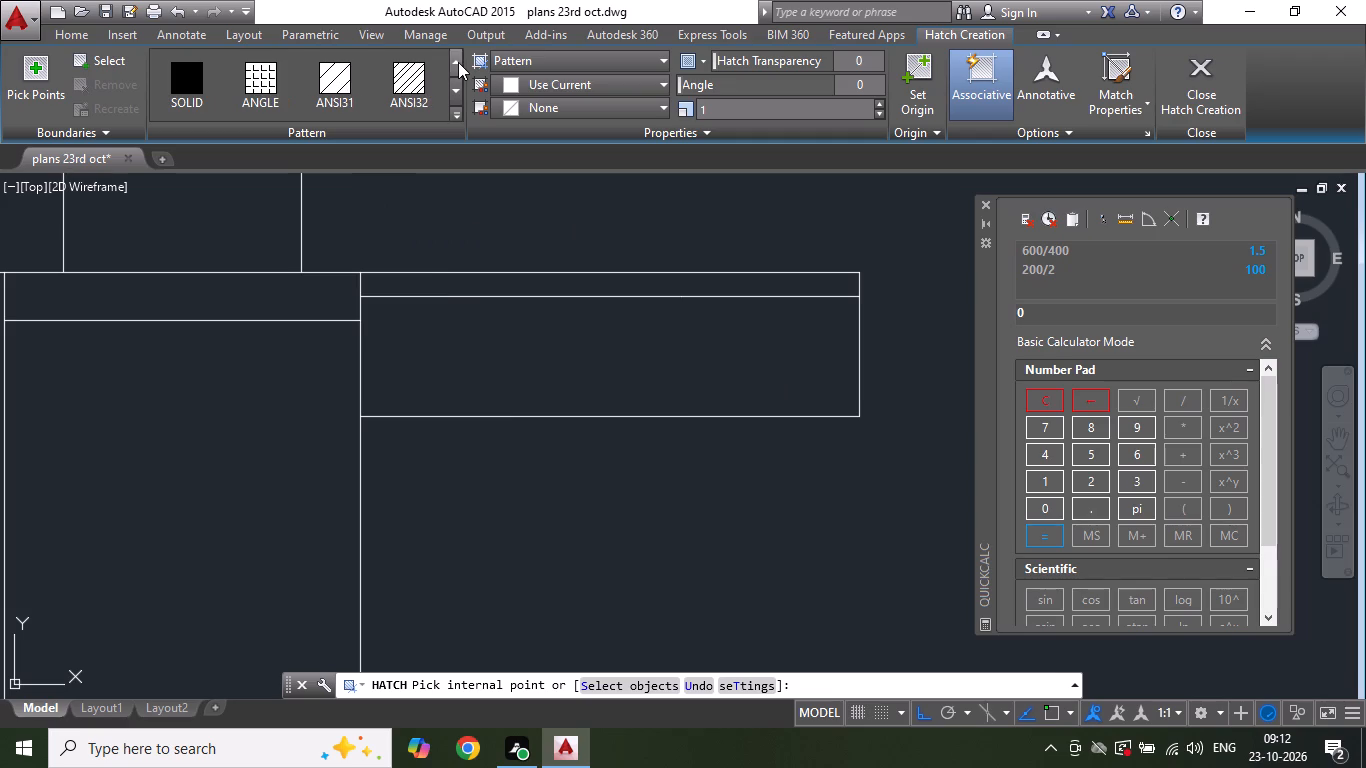
click(458, 62)
click(457, 75)
click(452, 86)
click(452, 86)
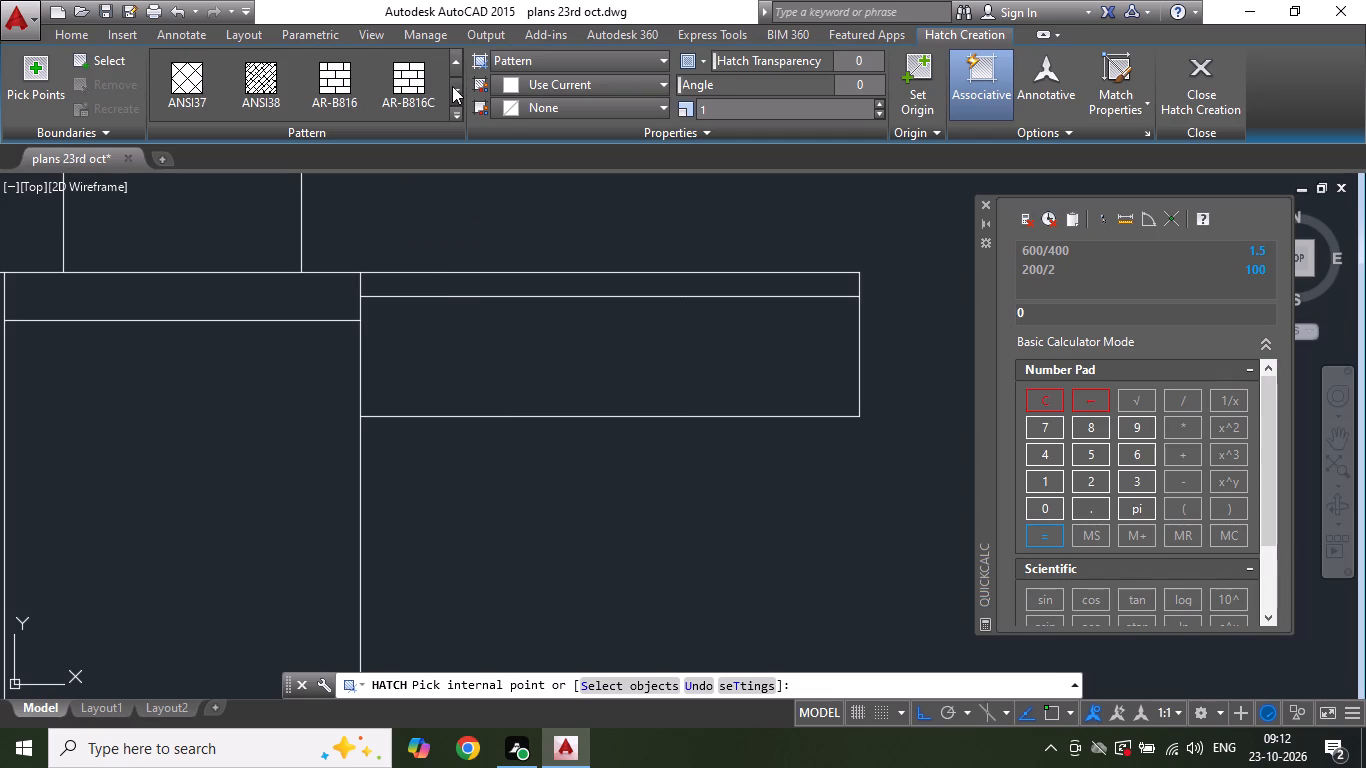
click(452, 86)
click(452, 86)
click(452, 86)
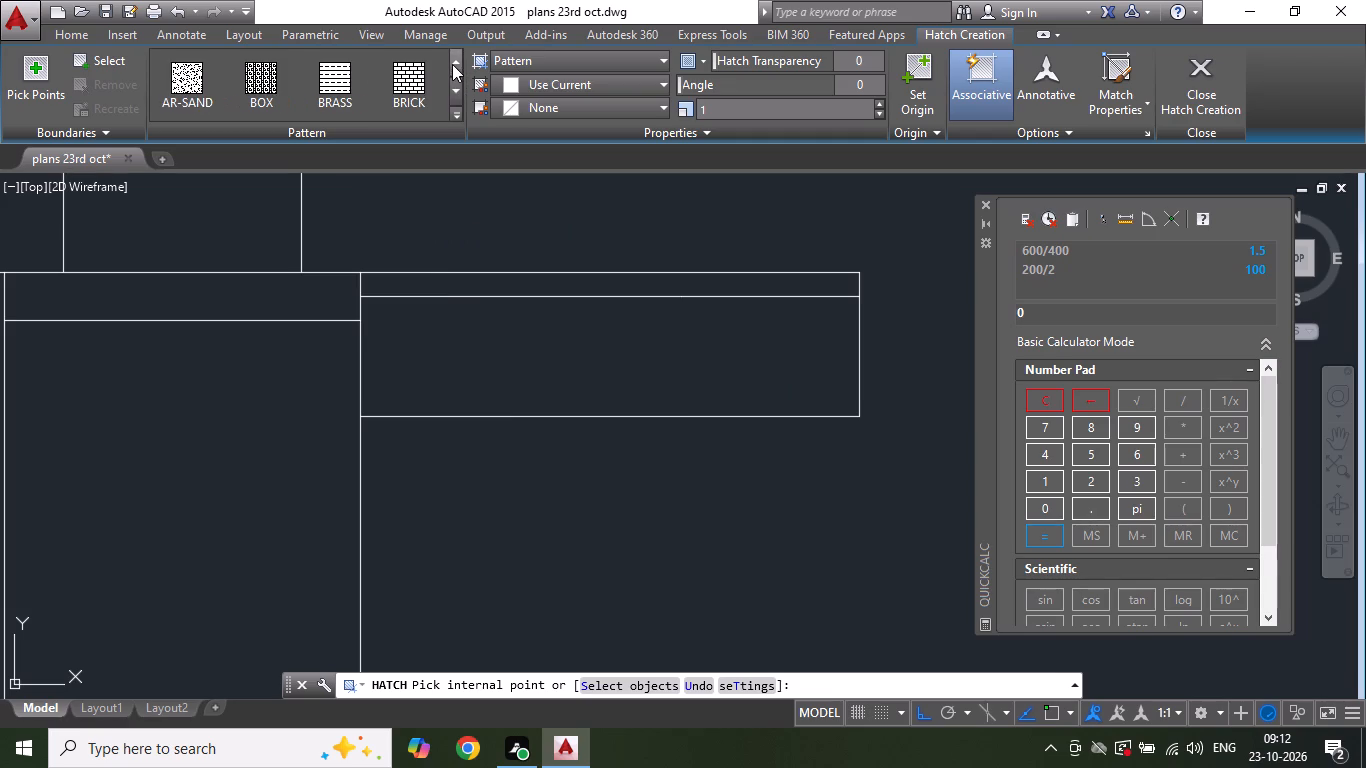
click(452, 64)
click(318, 90)
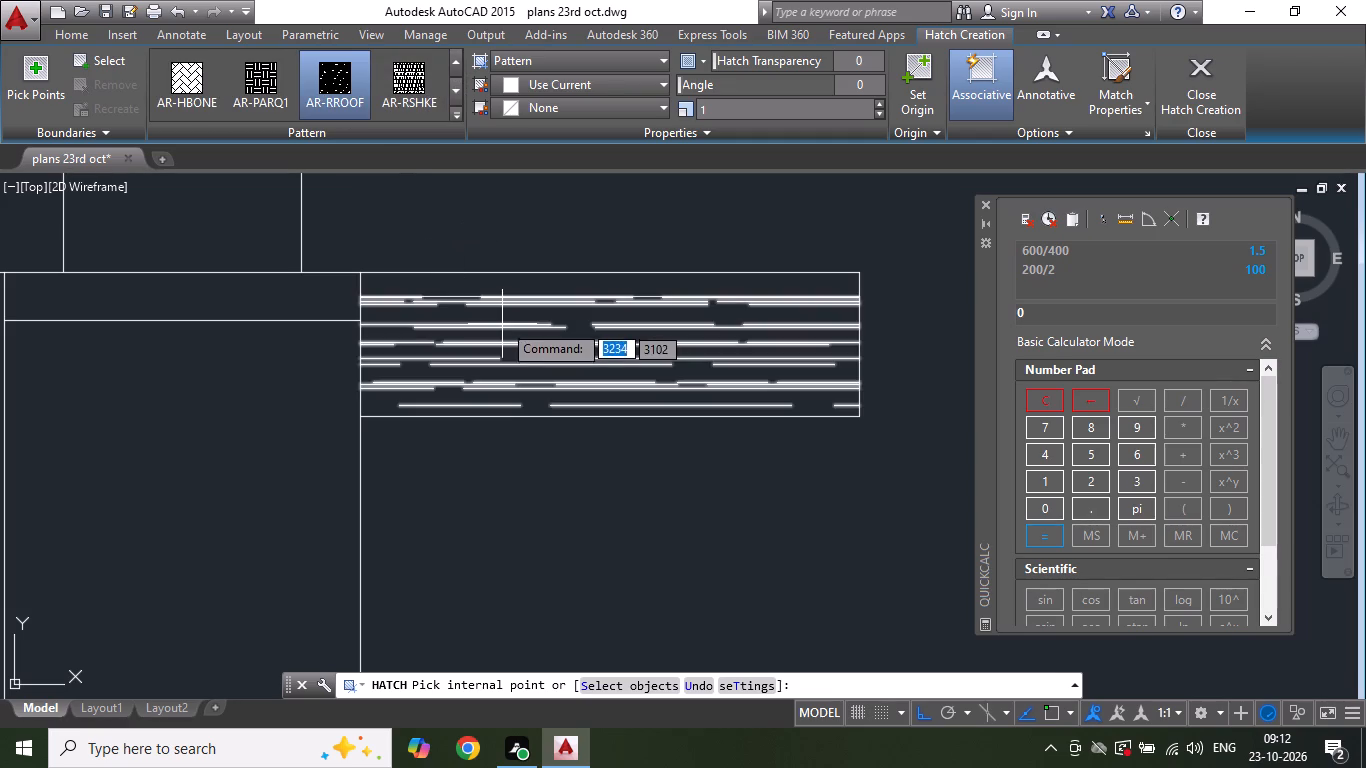
click(410, 90)
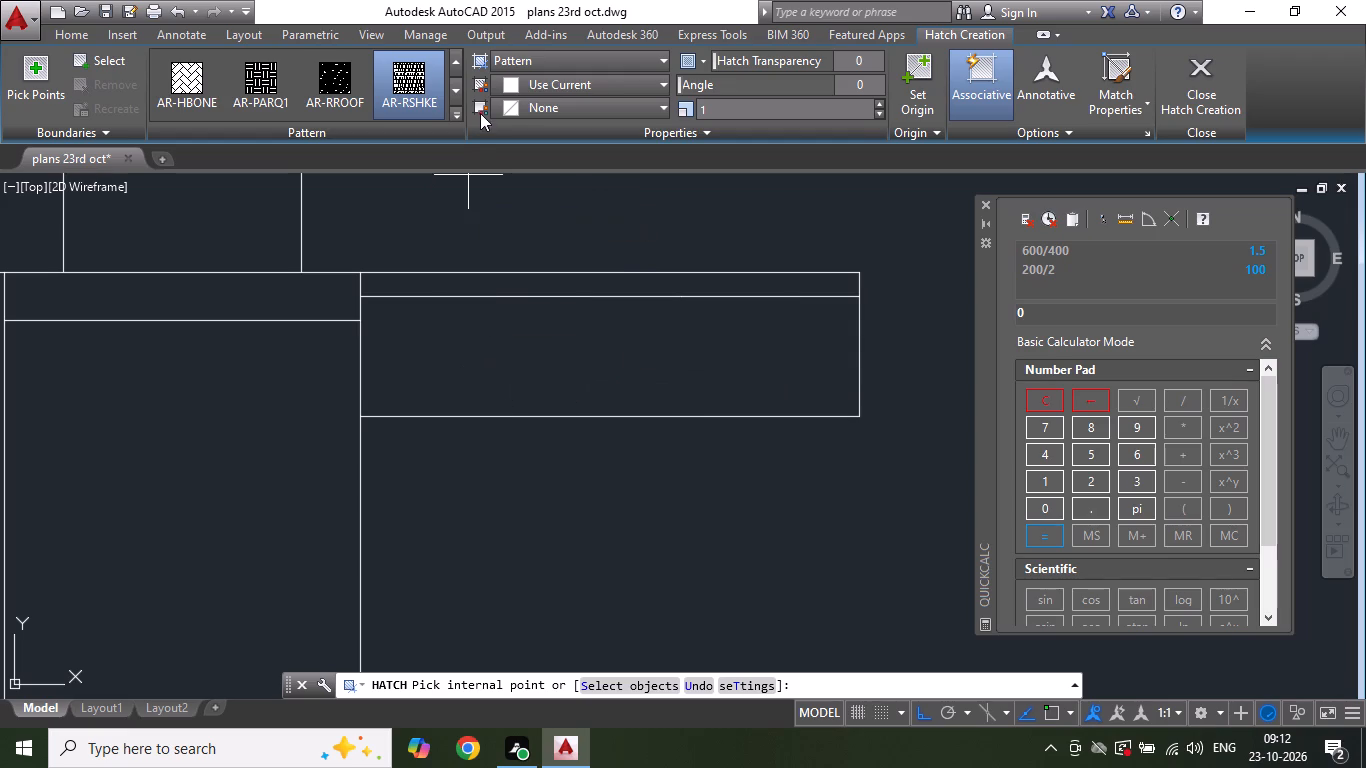
click(461, 86)
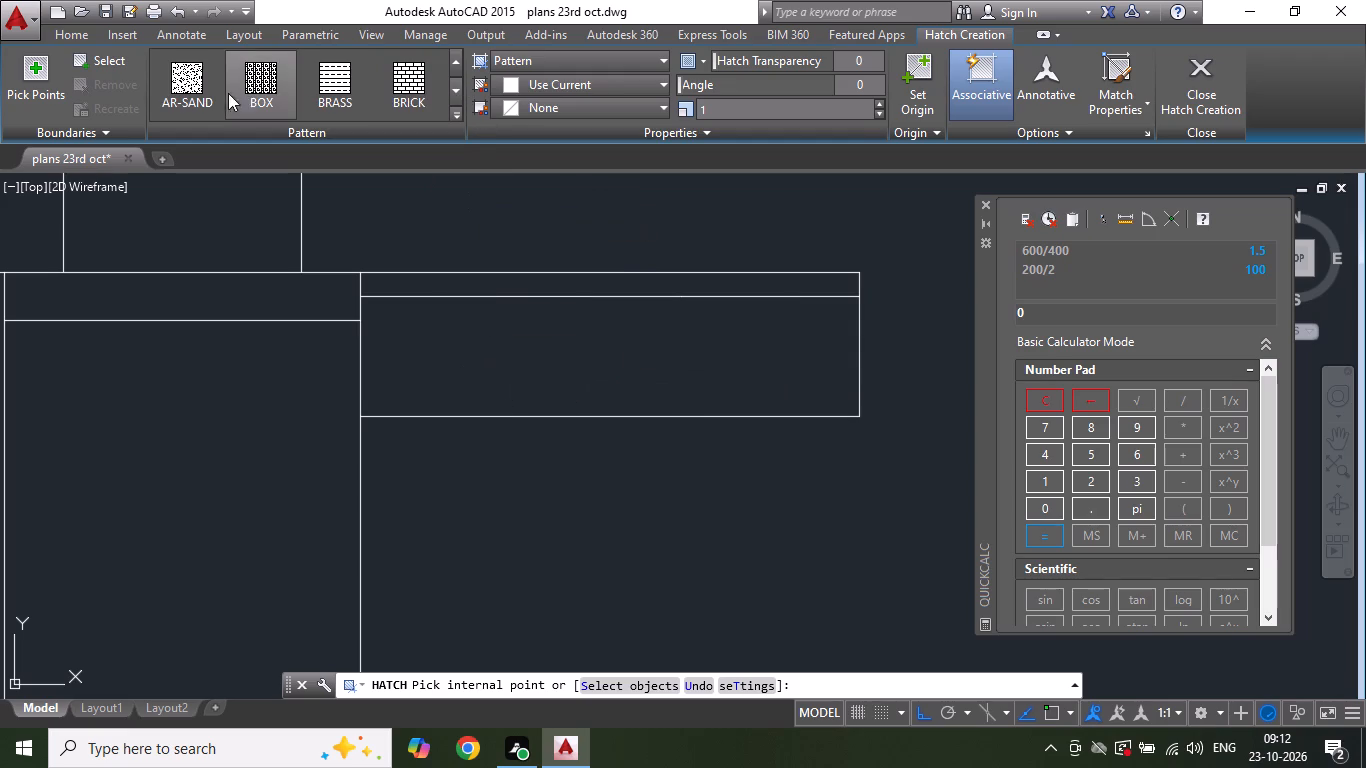
click(219, 95)
click(553, 361)
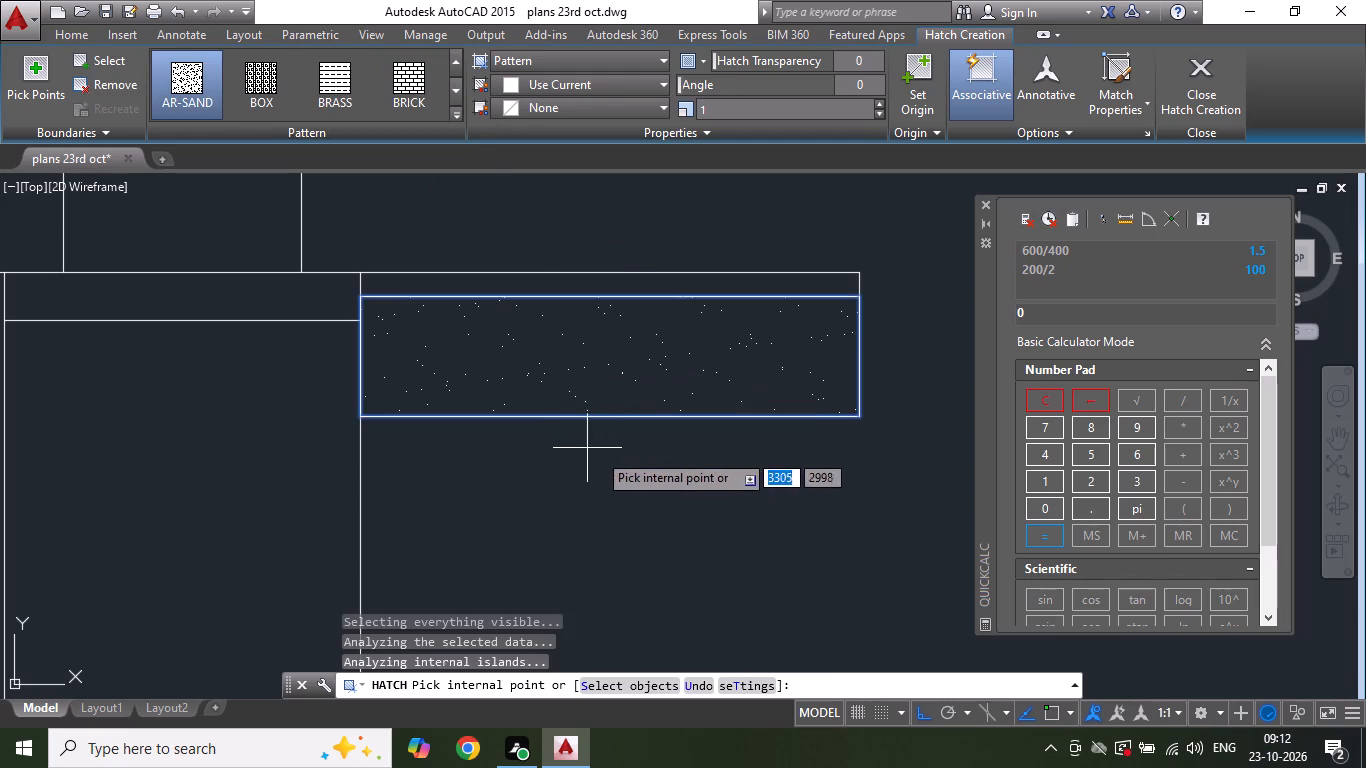
scroll(609, 460, down, 3)
key(Escape)
Fill the thin band at the top of the column with a SOLID hatch.
scroll(487, 445, up, 1)
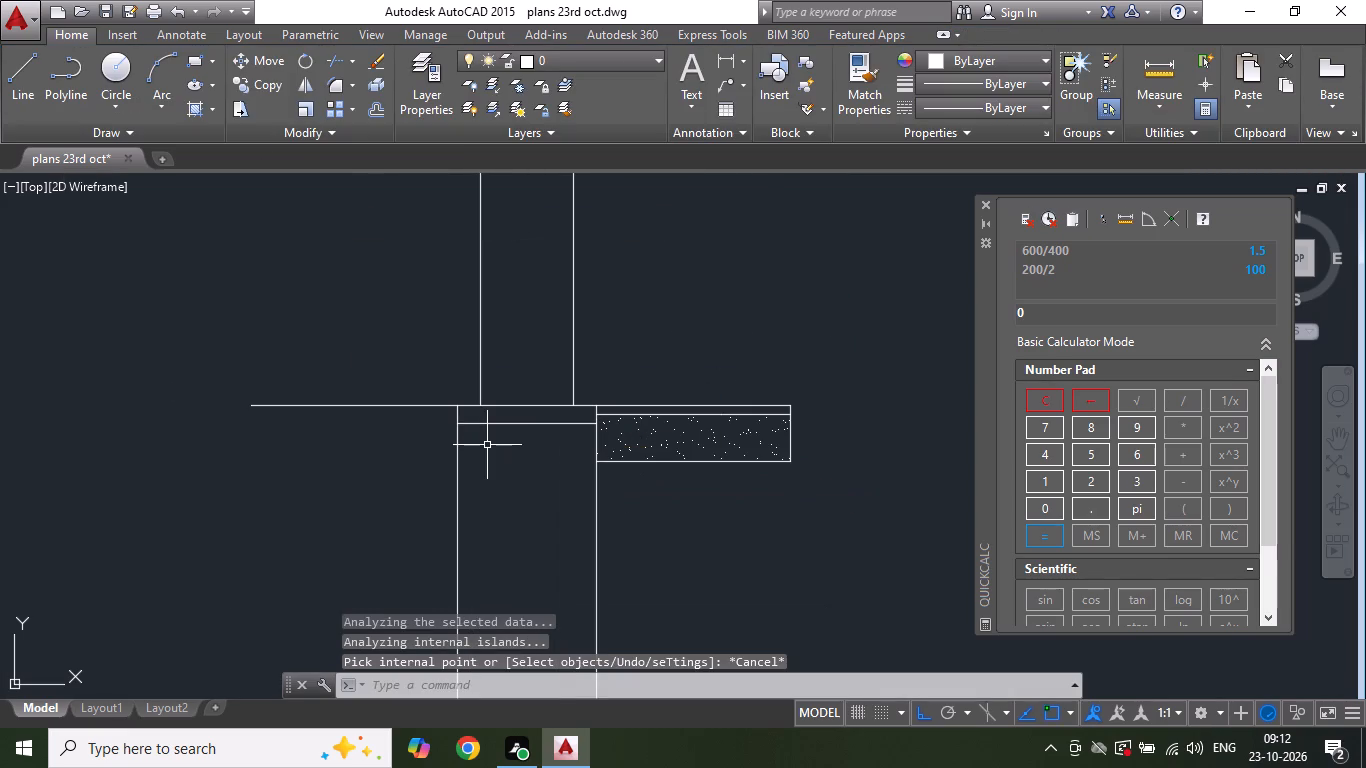
scroll(515, 338, down, 1)
scroll(480, 373, up, 1)
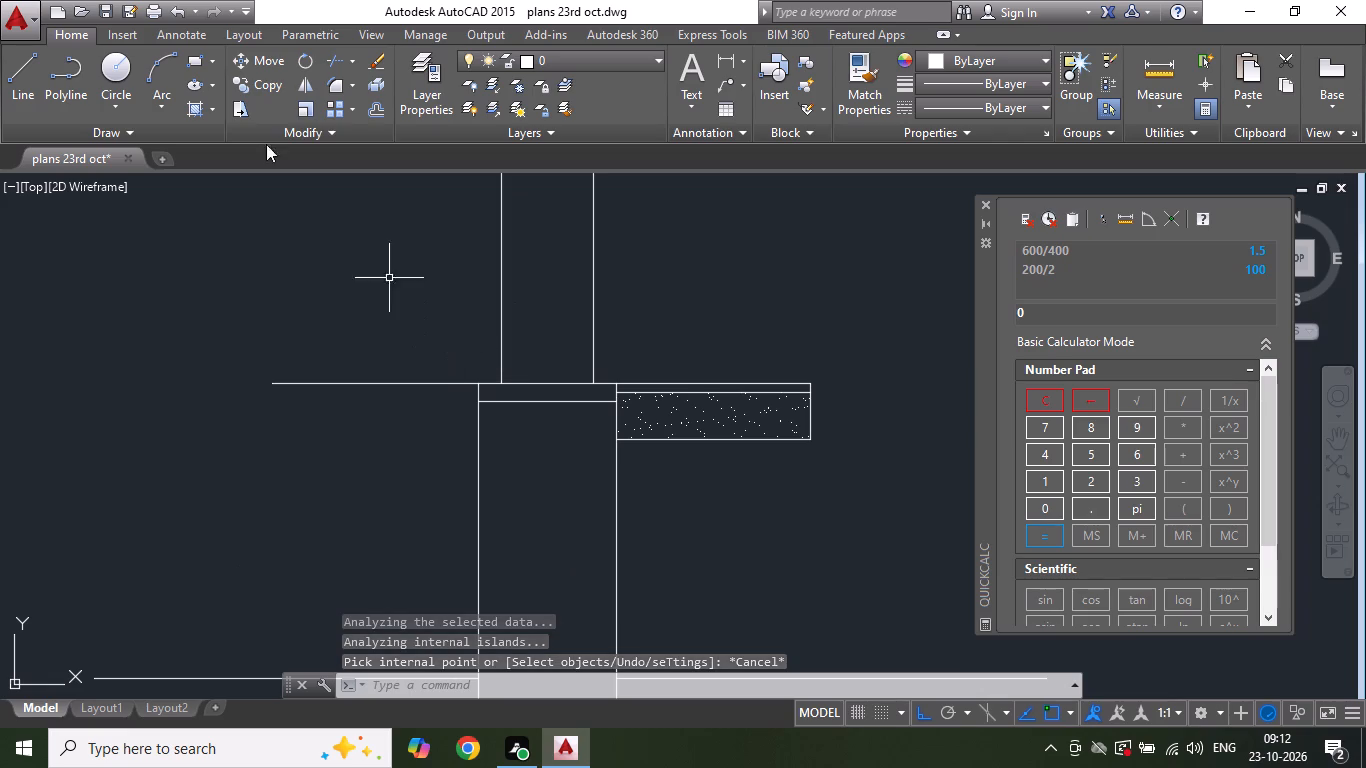
click(213, 114)
click(222, 139)
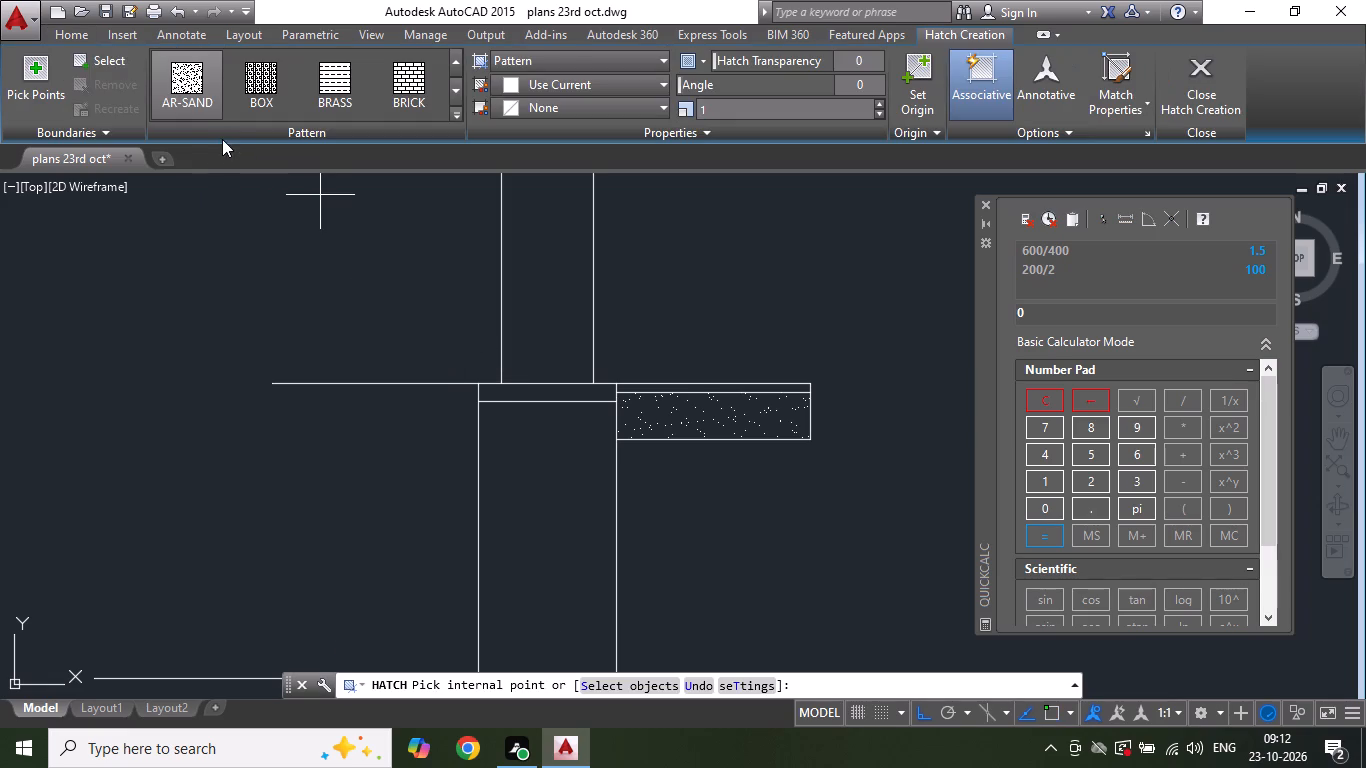
triple_click(453, 63)
triple_click(453, 63)
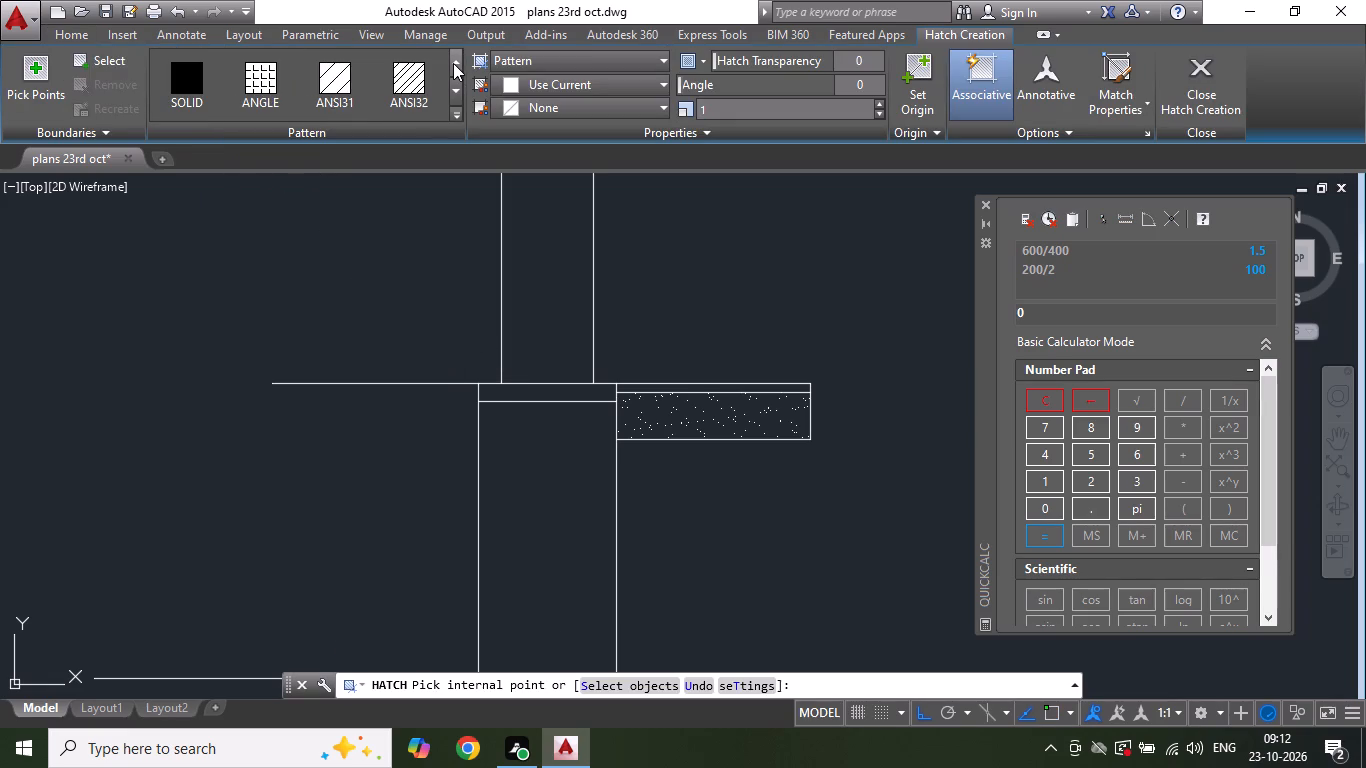
click(205, 80)
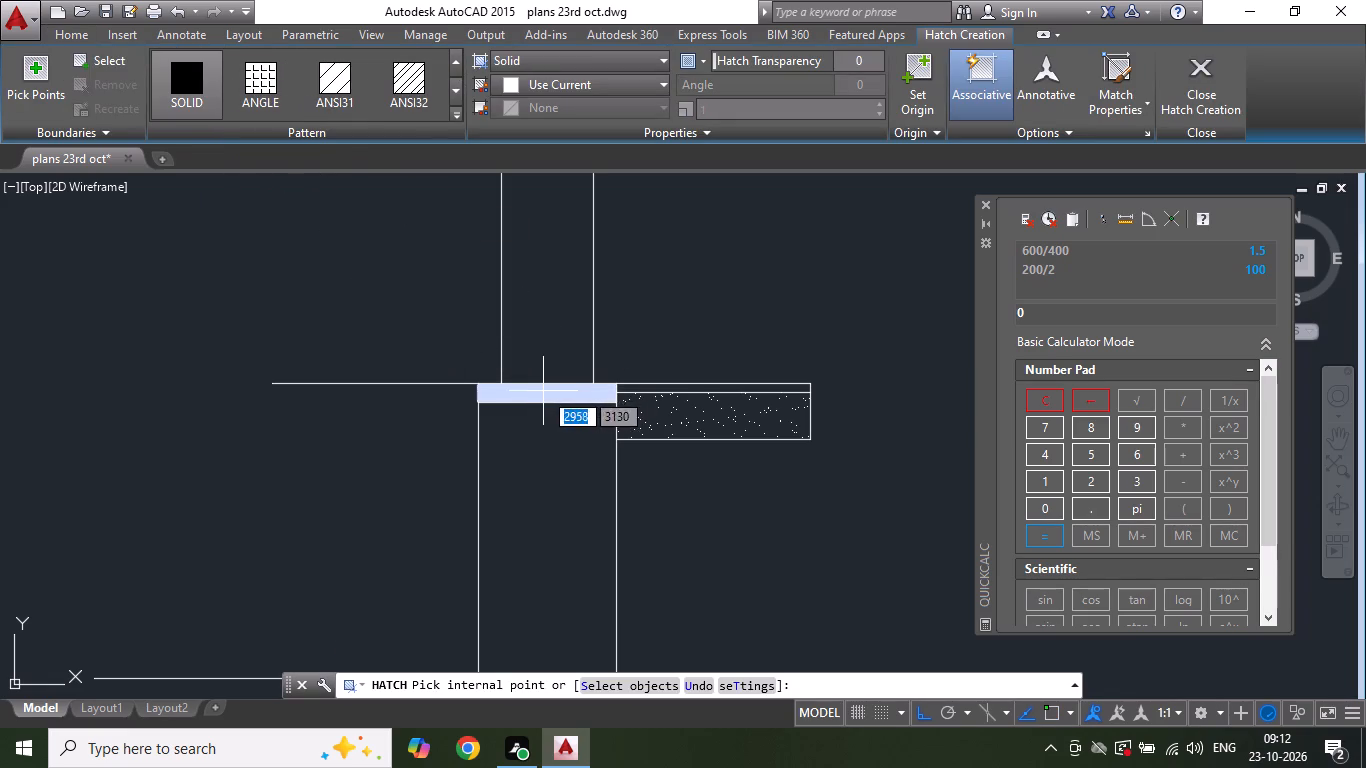
click(543, 391)
scroll(617, 357, down, 1)
key(Escape)
Draw a small rectangle about 44 wide just above the level line on the column's left side.
scroll(581, 332, down, 1)
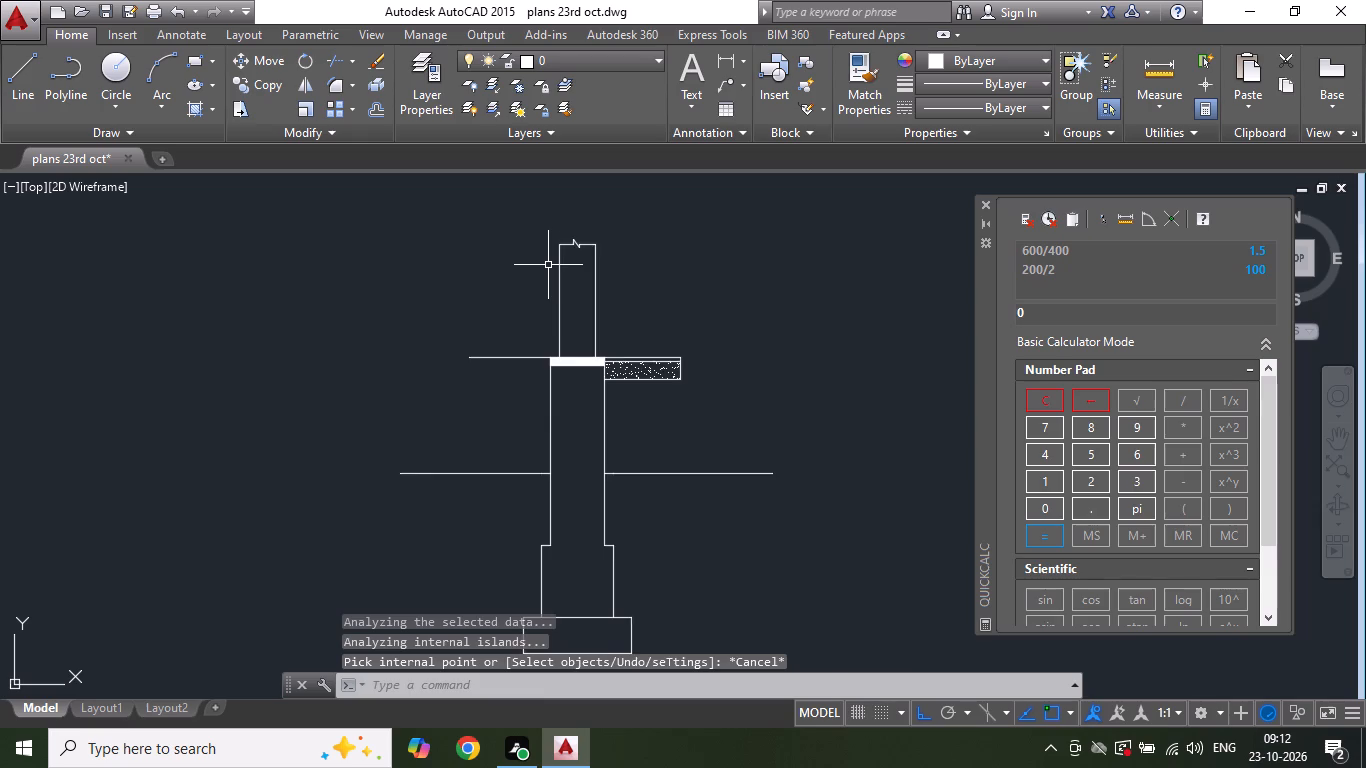
scroll(548, 265, up, 1)
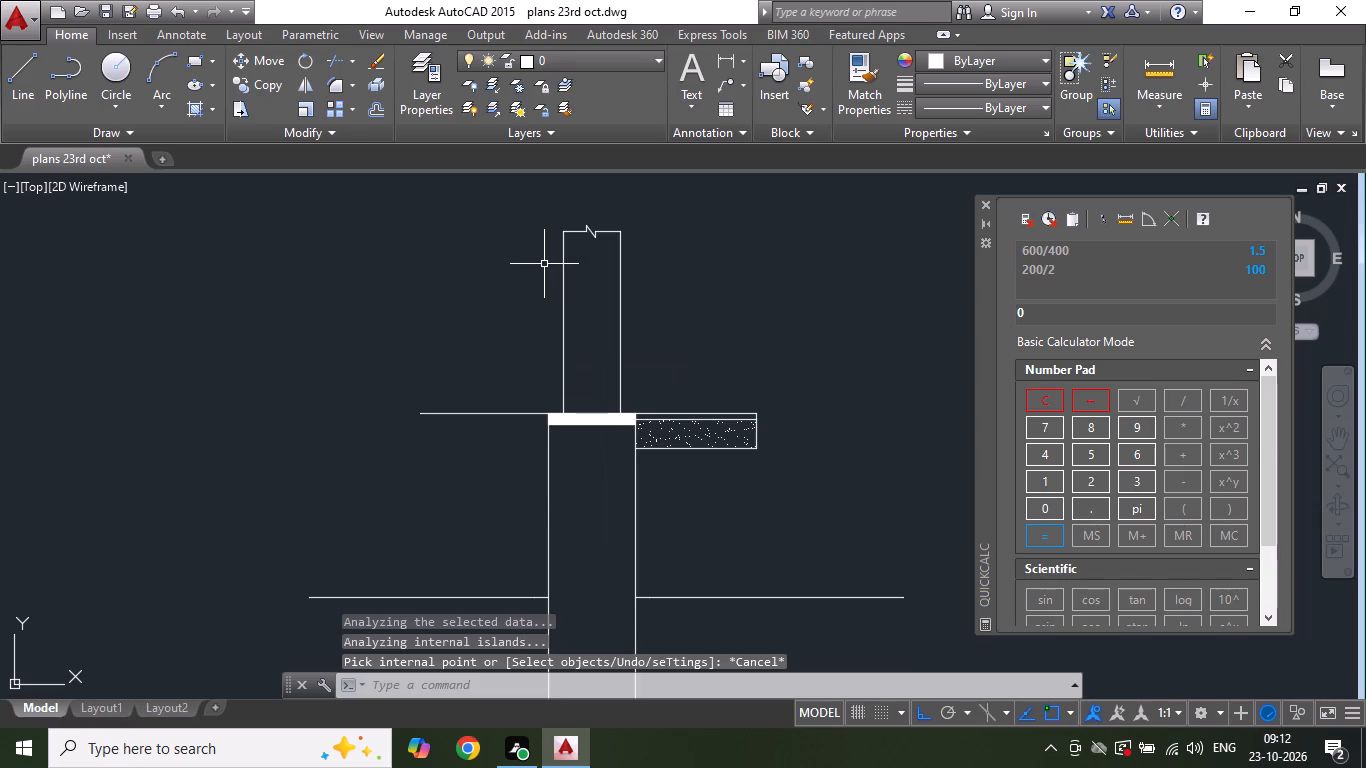
click(197, 60)
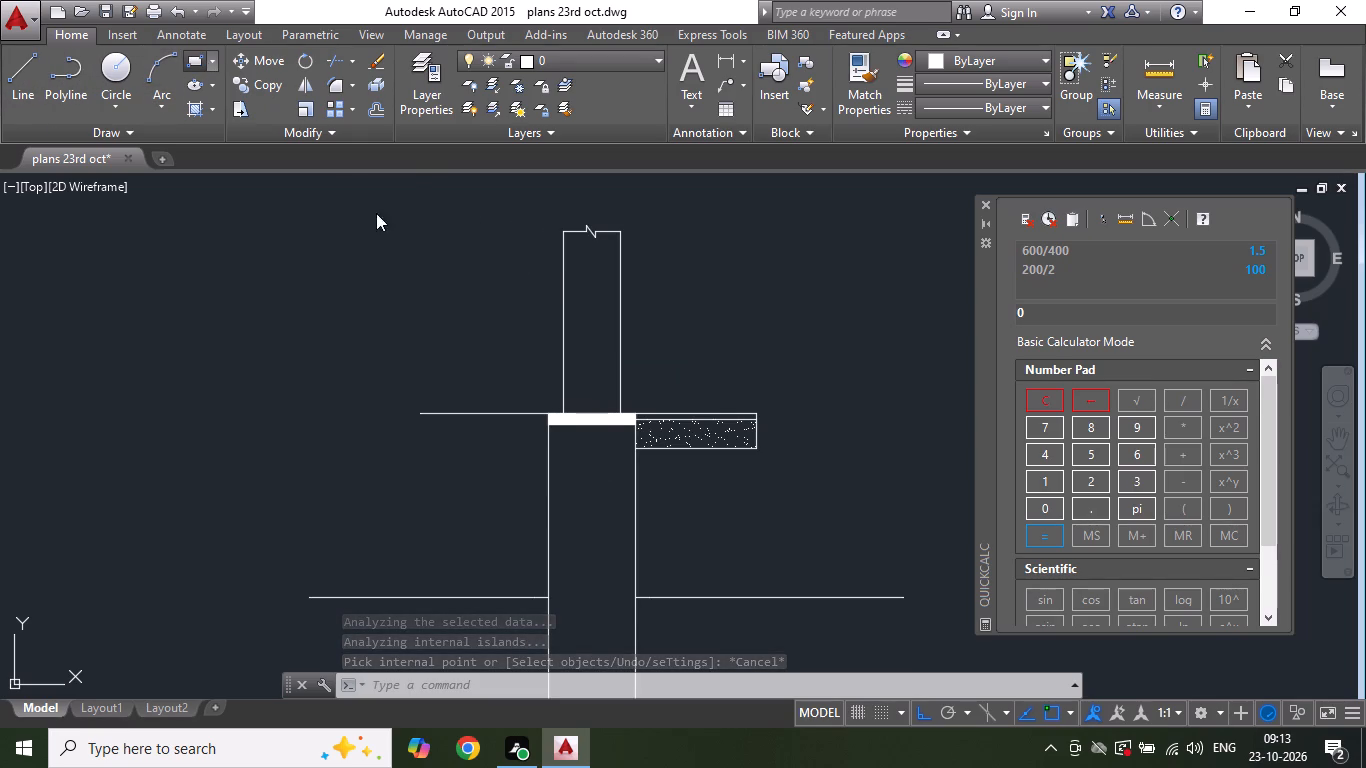
scroll(502, 451, up, 3)
click(448, 326)
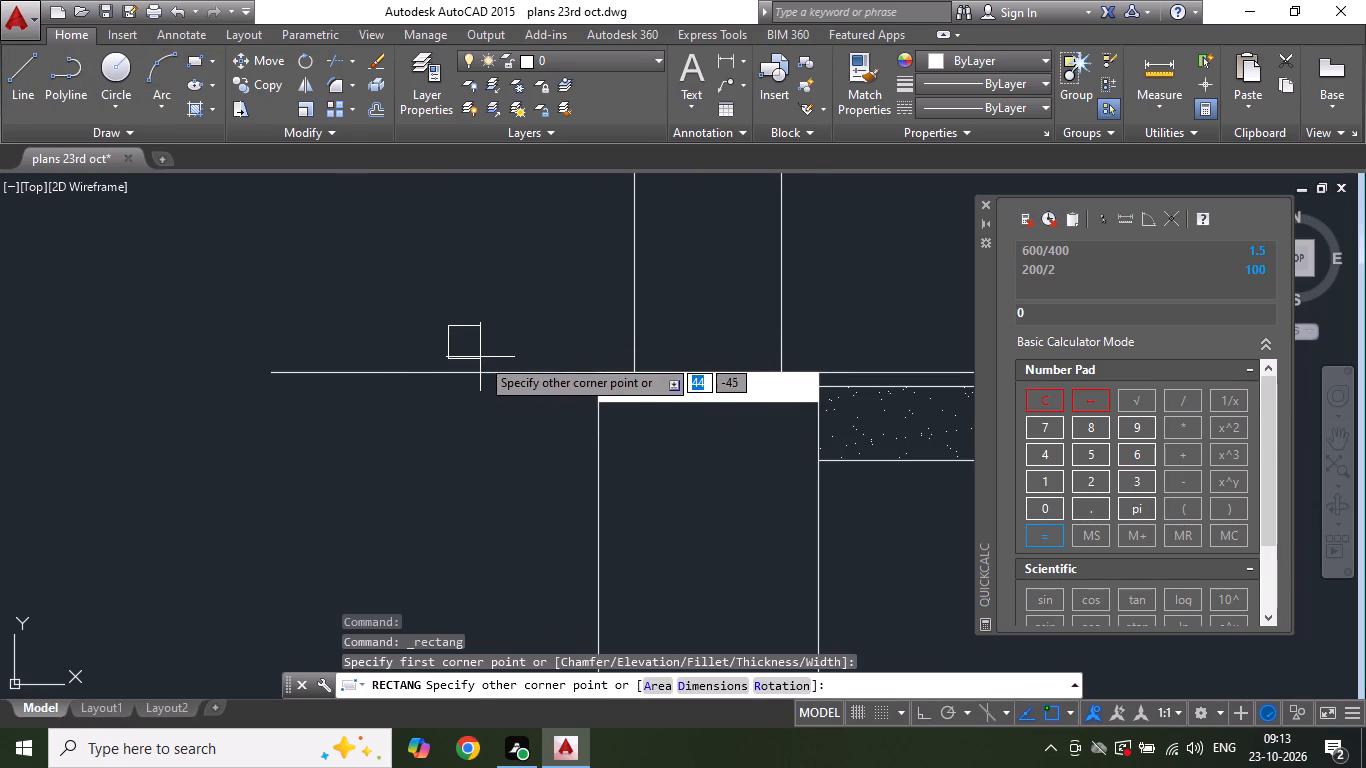
click(480, 354)
key(Escape)
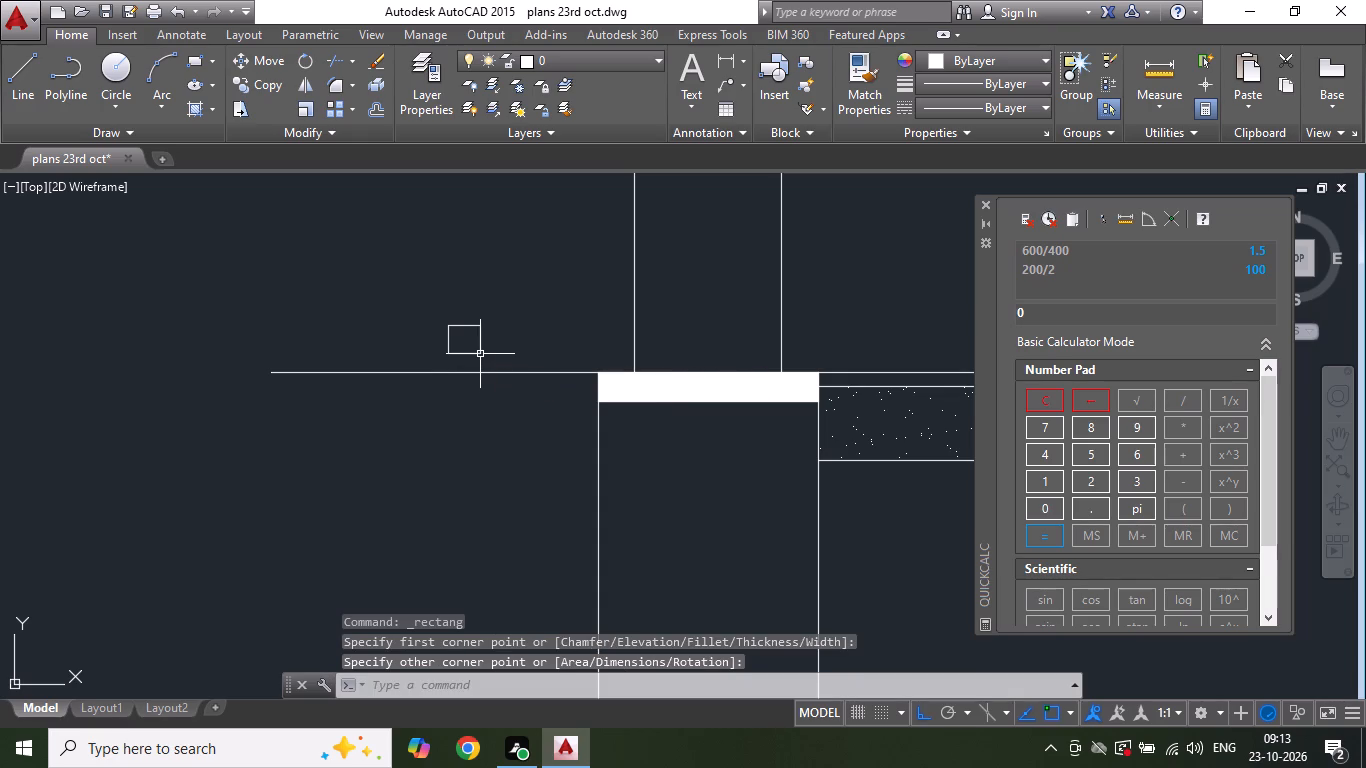
Draw two lines inside the small rectangle, from its upper corners to the midpoint of its bottom edge, forming a V.
click(26, 88)
scroll(425, 333, up, 1)
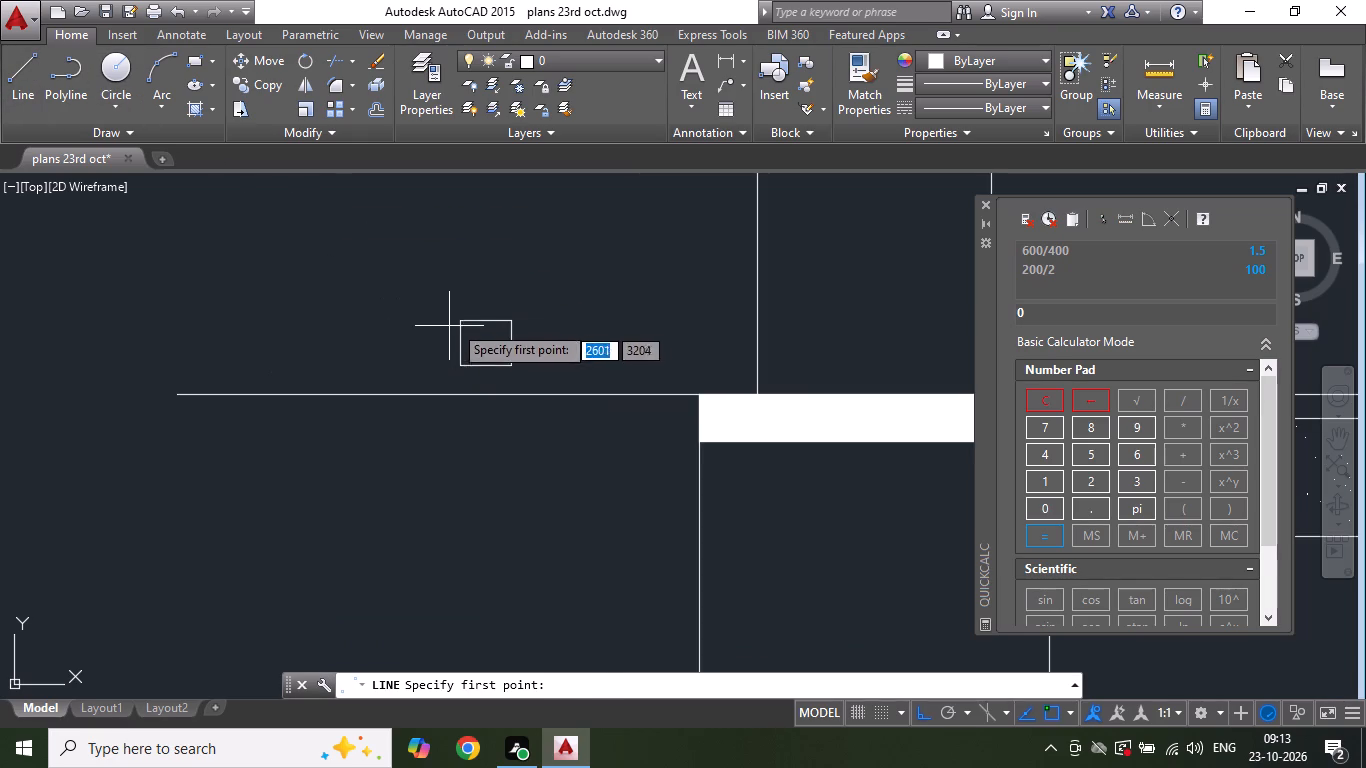
click(460, 319)
click(486, 371)
key(Escape)
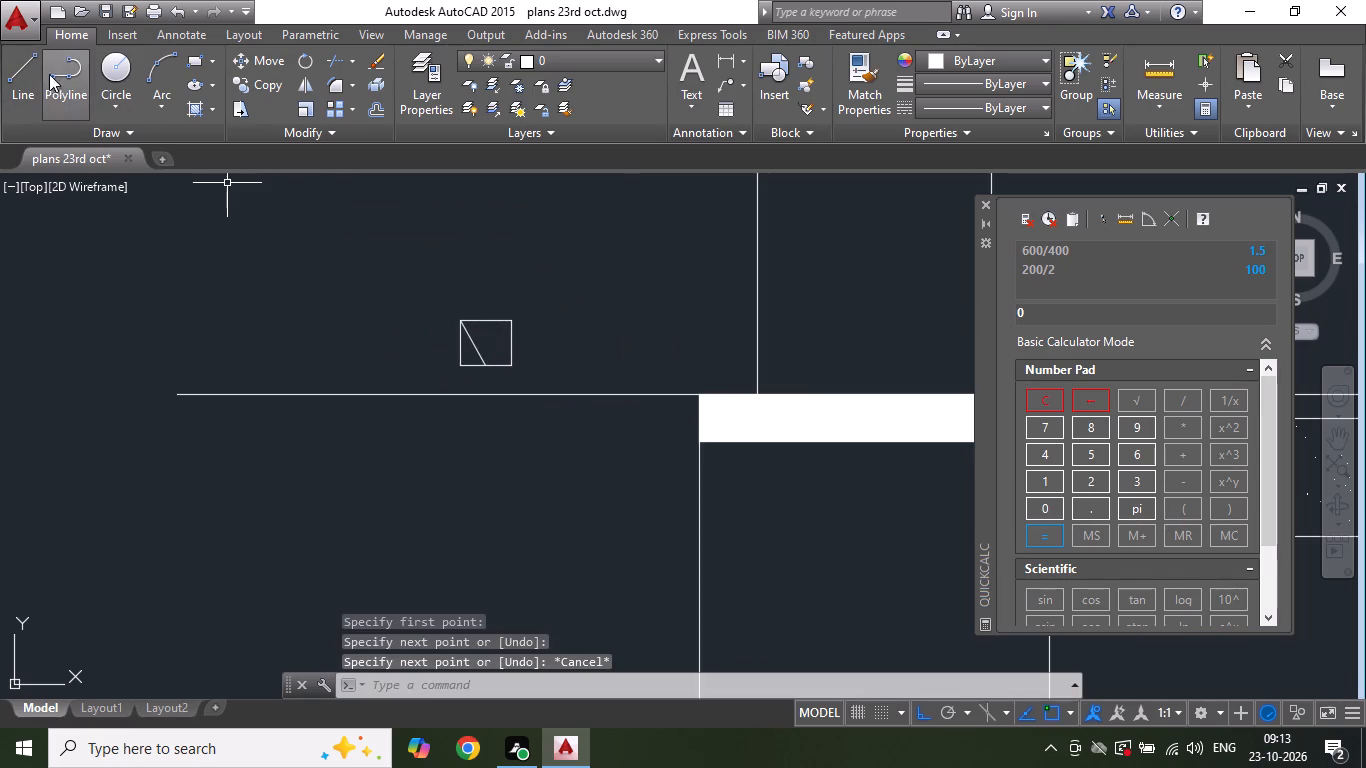
click(2, 84)
click(20, 84)
click(484, 364)
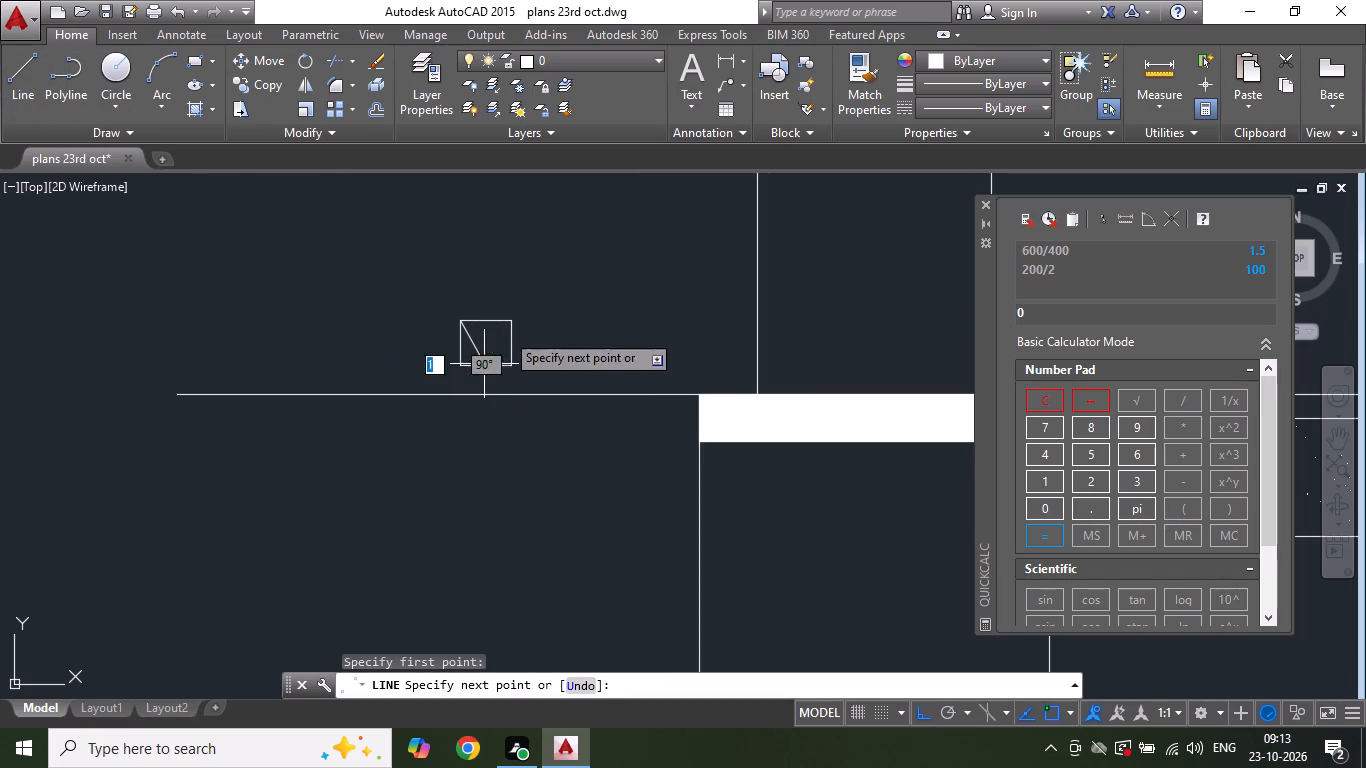
click(510, 322)
key(Escape)
key(Escape)
key(Escape)
Trim away the small rectangle's side and bottom edges to leave a downward-pointing triangle level mark.
click(332, 63)
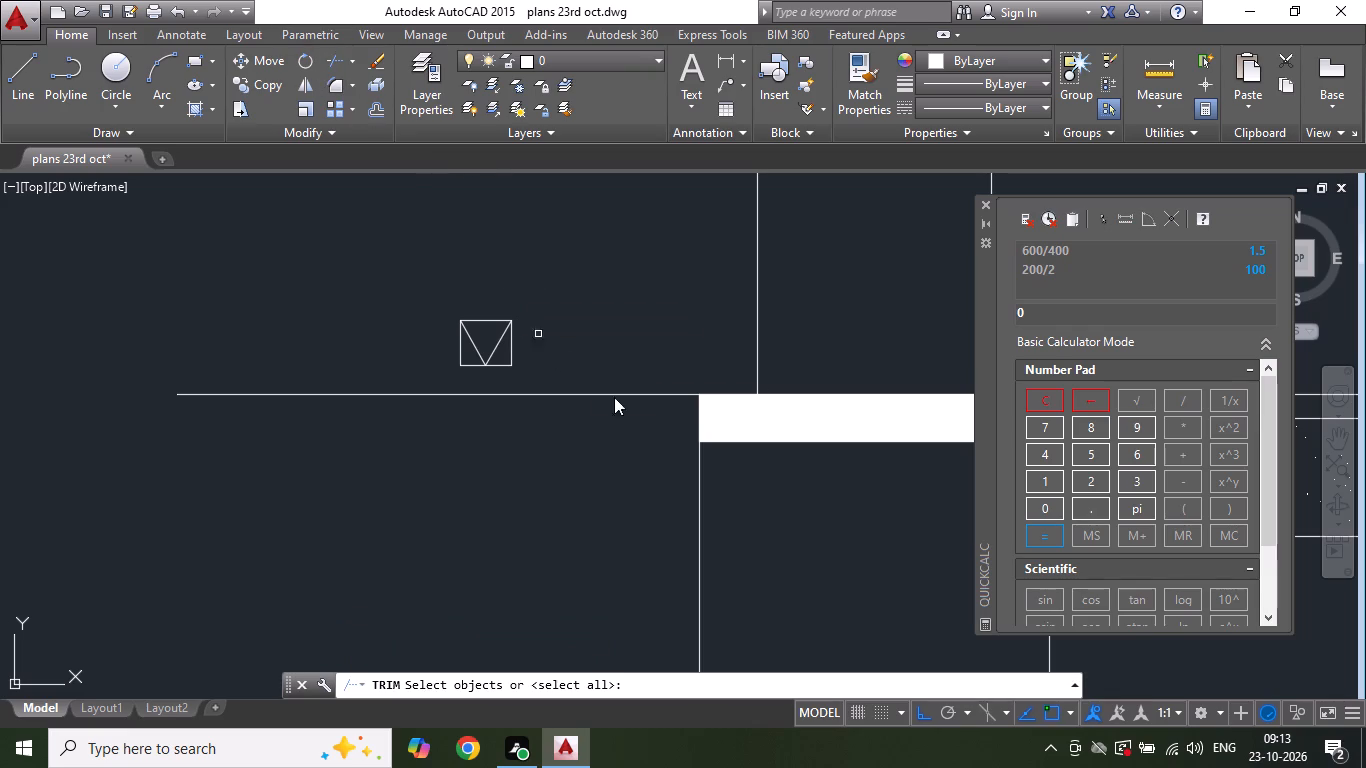
key(Return)
click(458, 351)
click(466, 361)
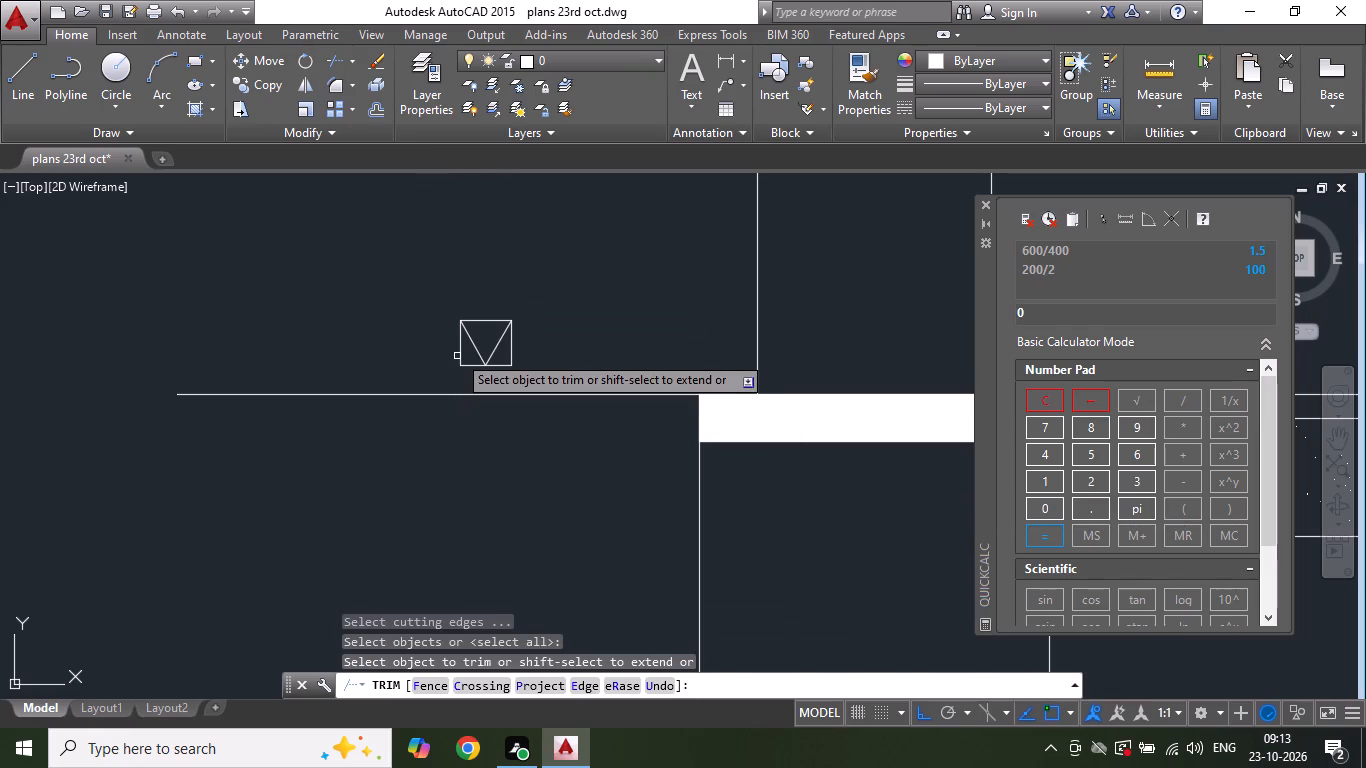
click(477, 383)
click(505, 365)
click(510, 352)
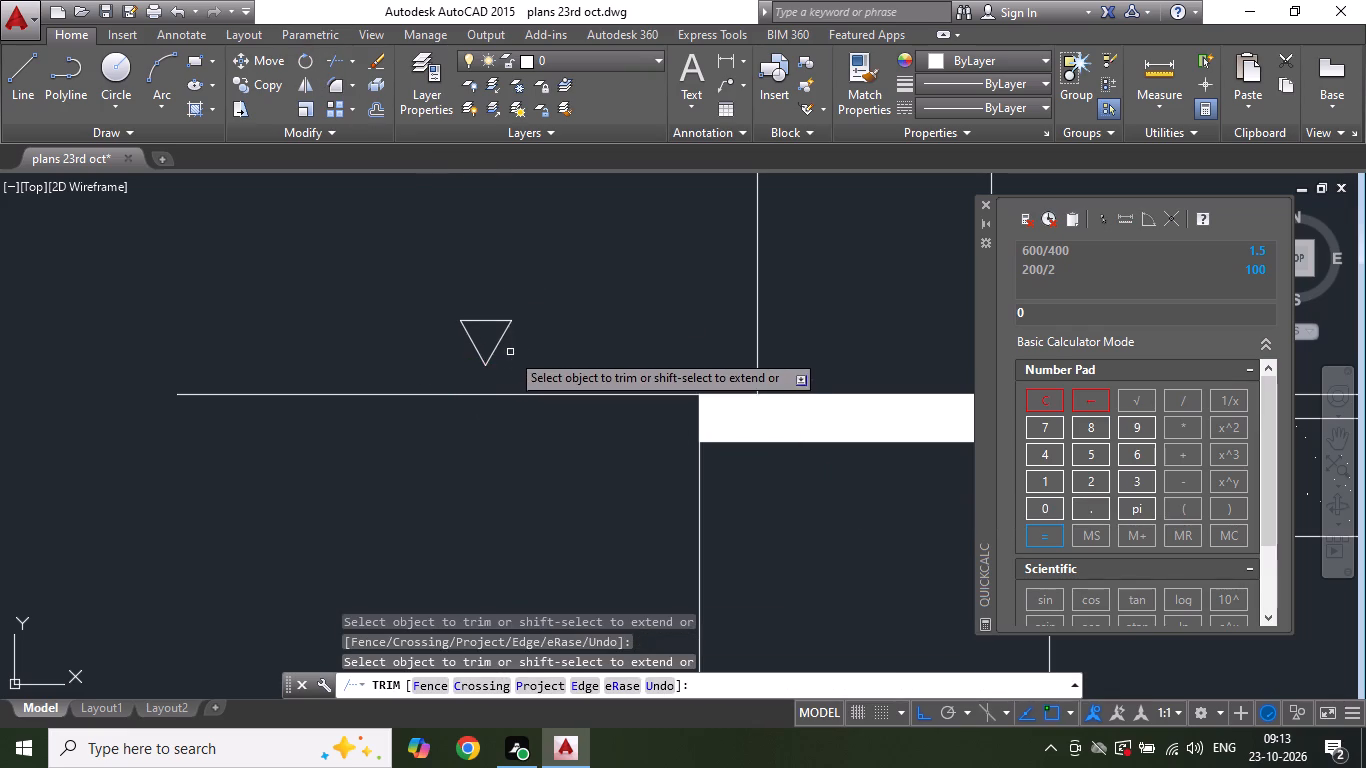
scroll(506, 404, down, 3)
key(Escape)
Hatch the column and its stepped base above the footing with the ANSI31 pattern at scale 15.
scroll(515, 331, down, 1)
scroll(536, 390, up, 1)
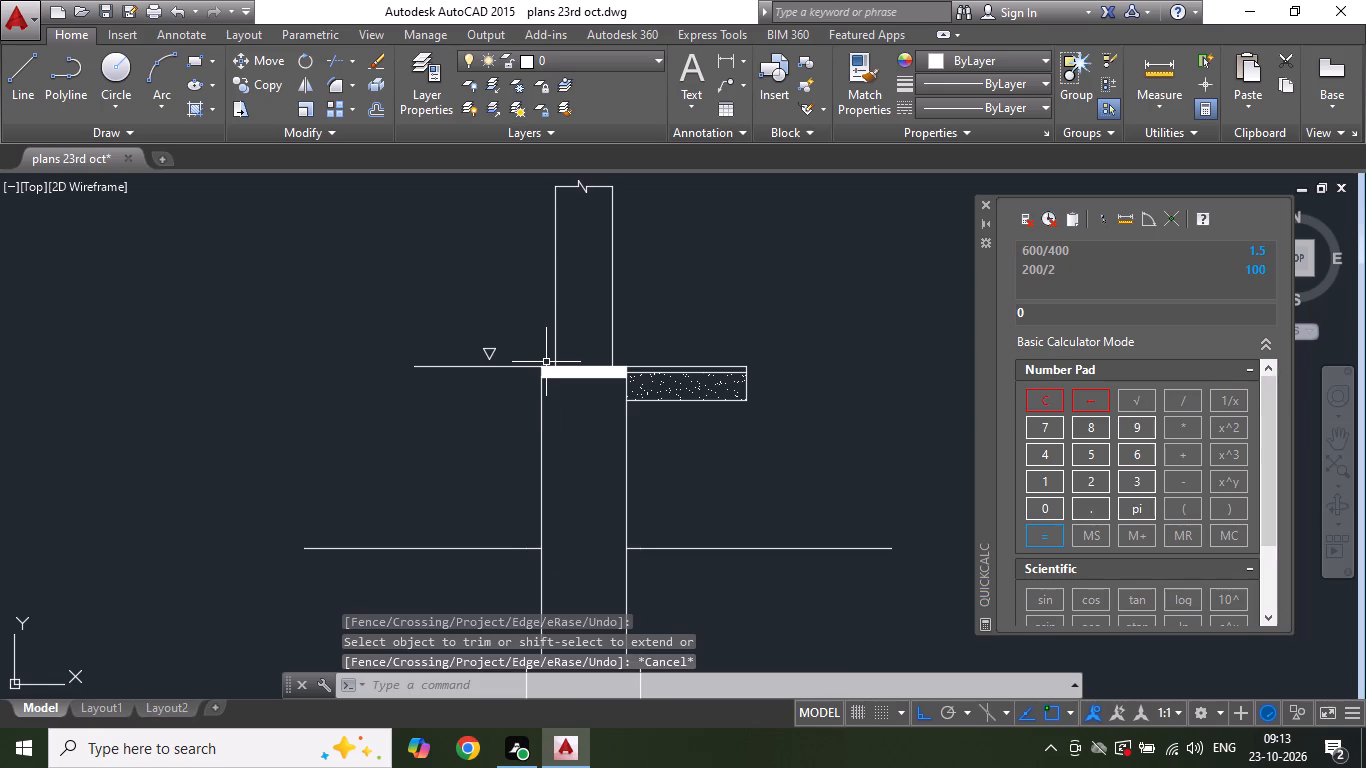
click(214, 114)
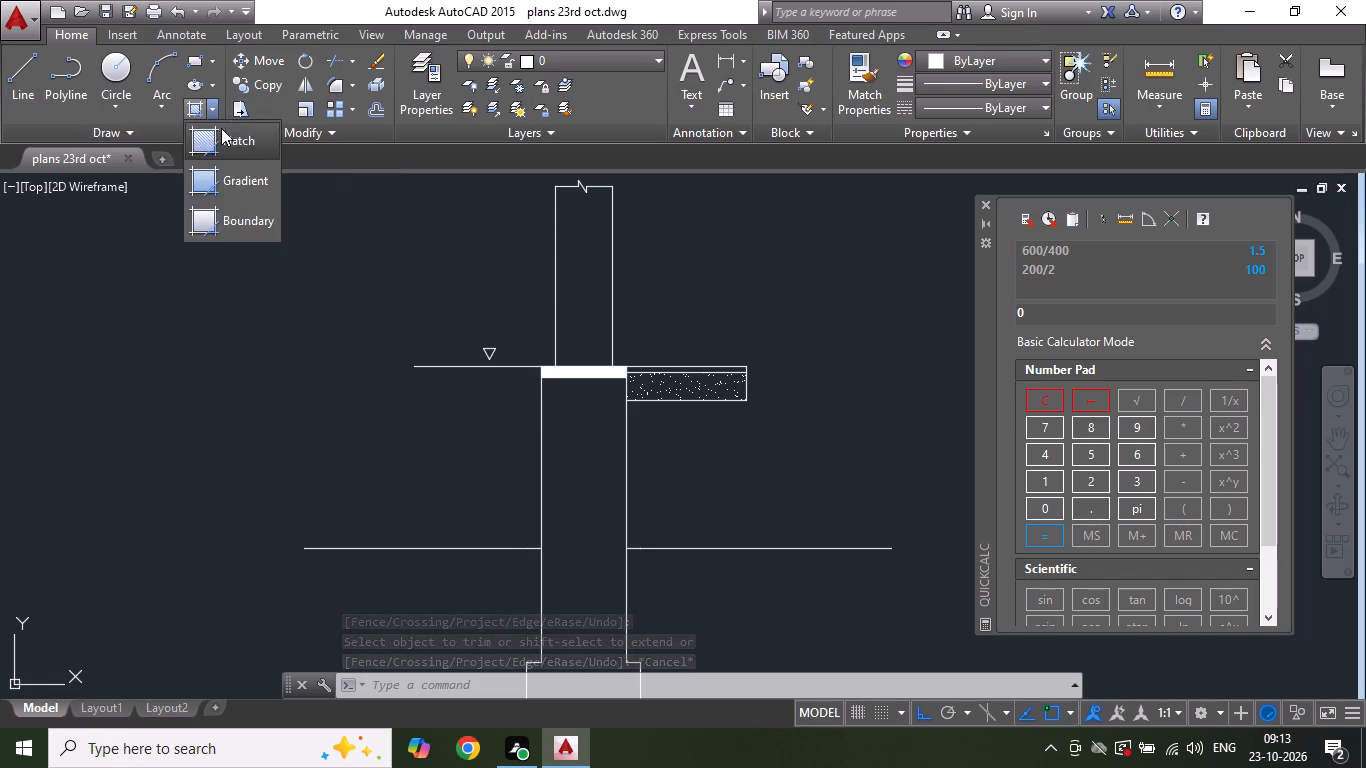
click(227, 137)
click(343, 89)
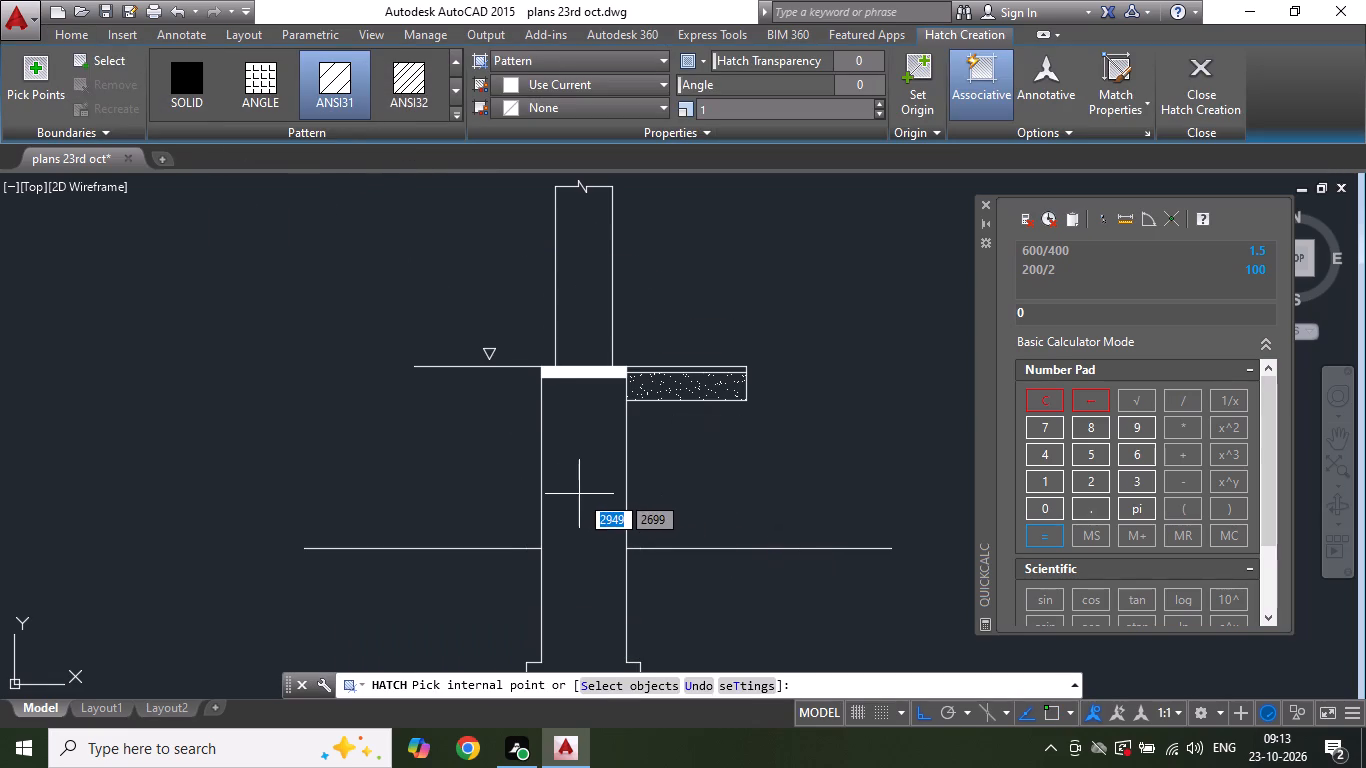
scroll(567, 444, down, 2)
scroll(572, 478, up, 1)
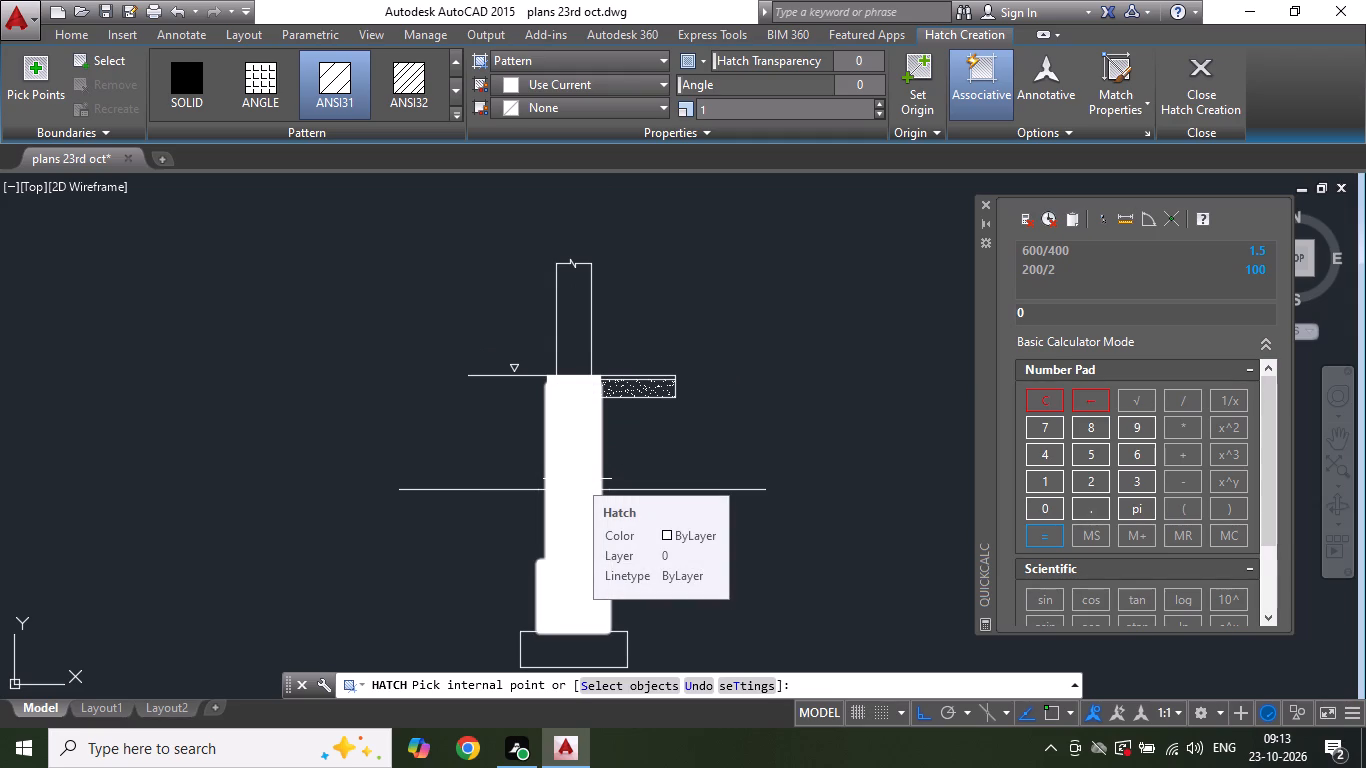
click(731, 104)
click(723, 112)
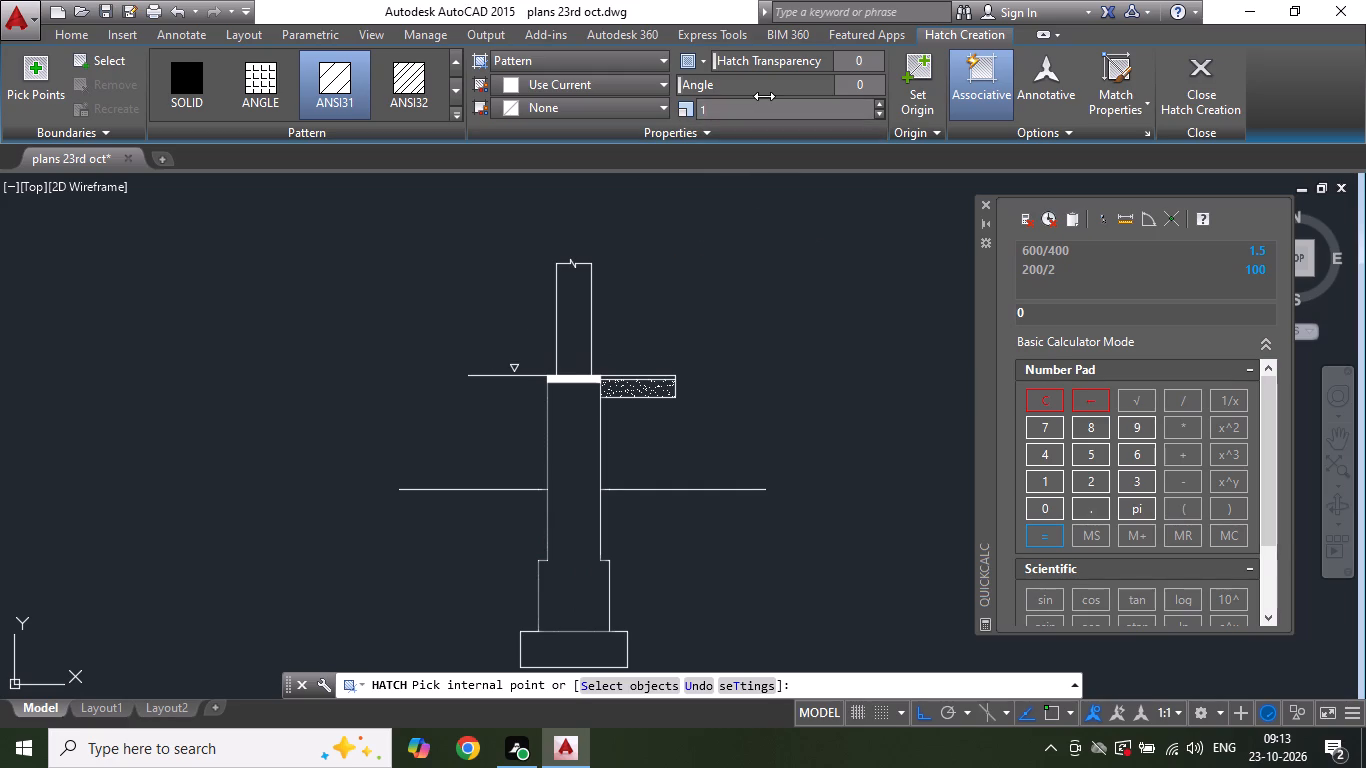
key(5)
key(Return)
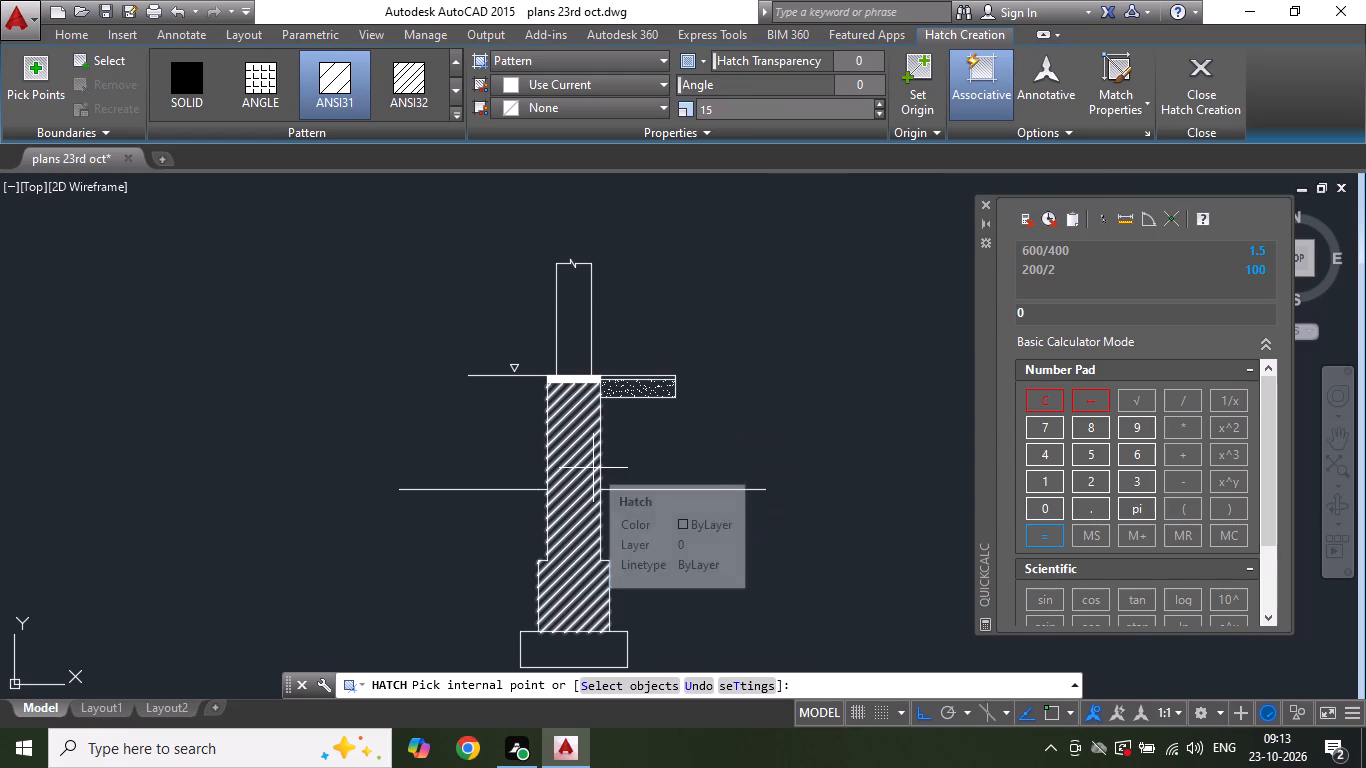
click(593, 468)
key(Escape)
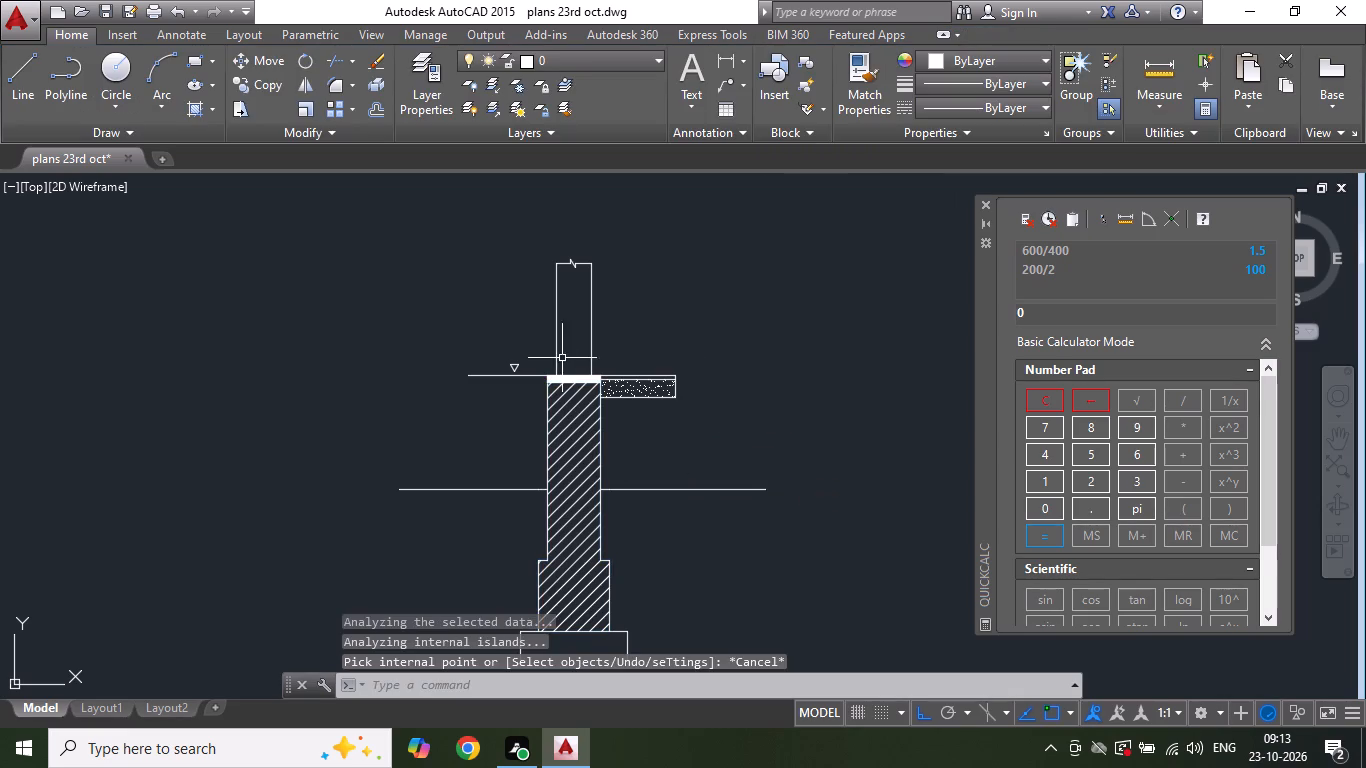
Save the drawing.
scroll(565, 392, down, 2)
scroll(564, 406, up, 4)
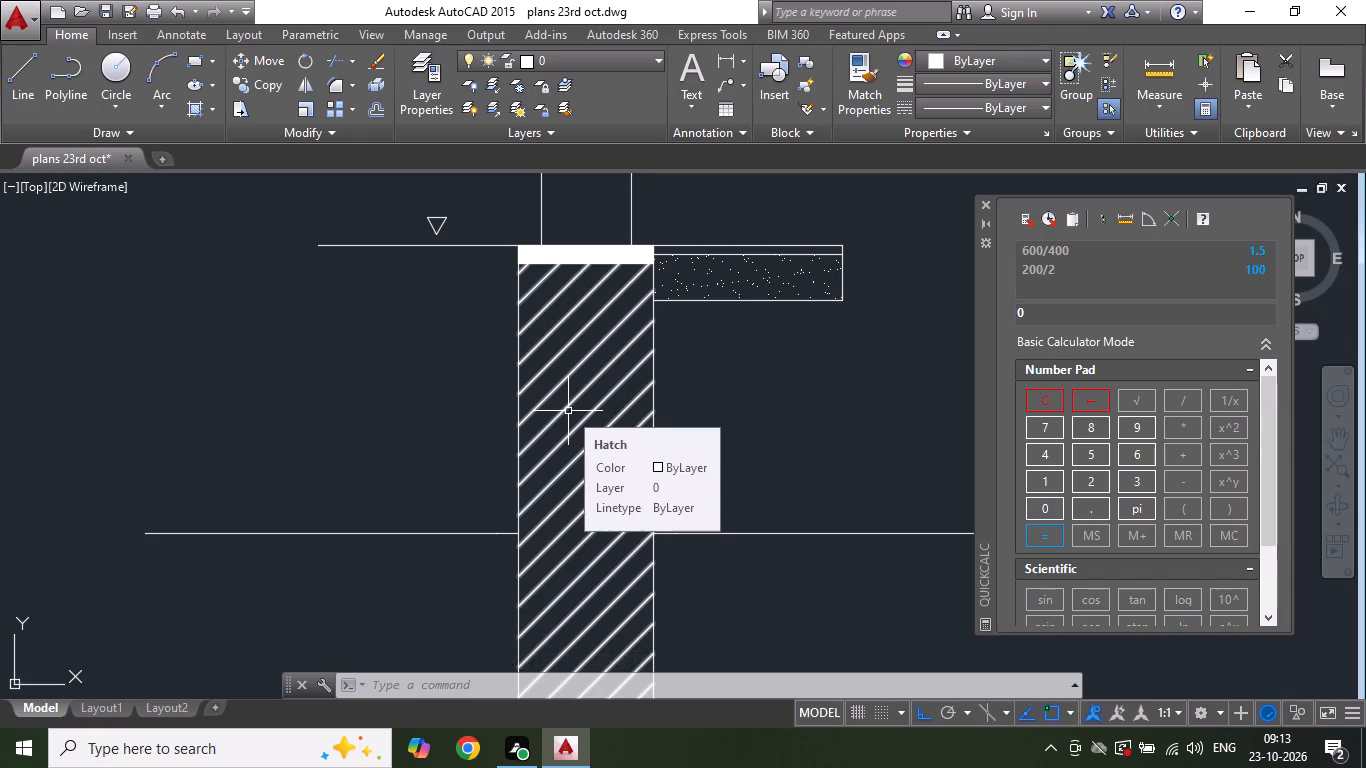
scroll(560, 424, down, 3)
key(Escape)
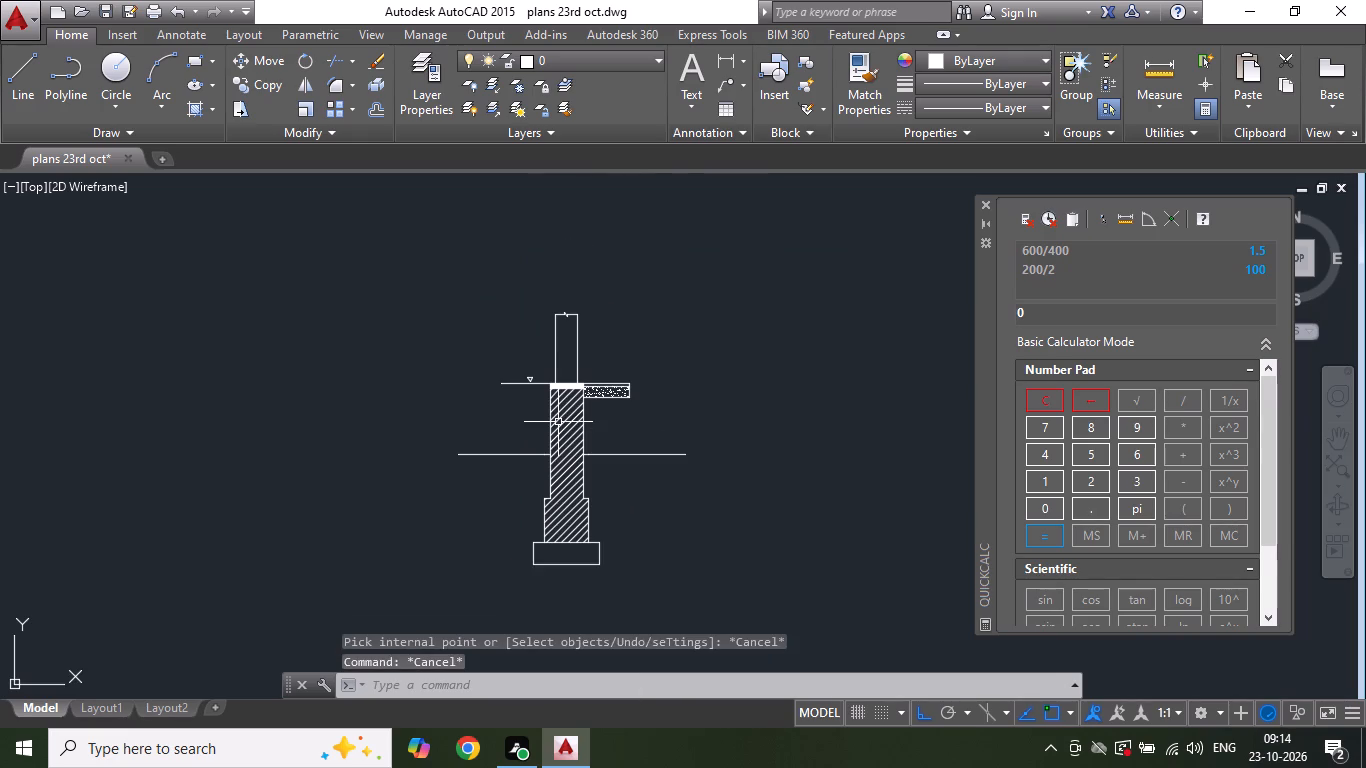
key(ctrl+s)
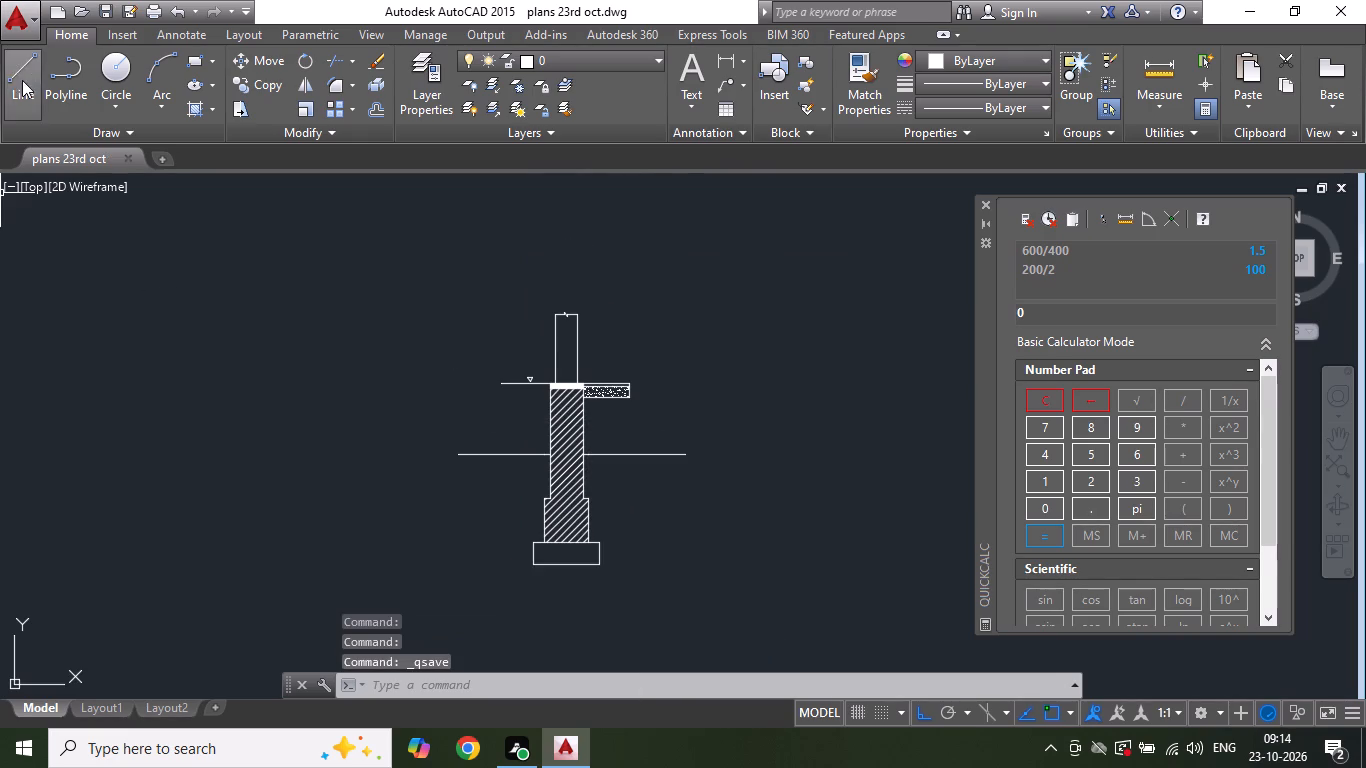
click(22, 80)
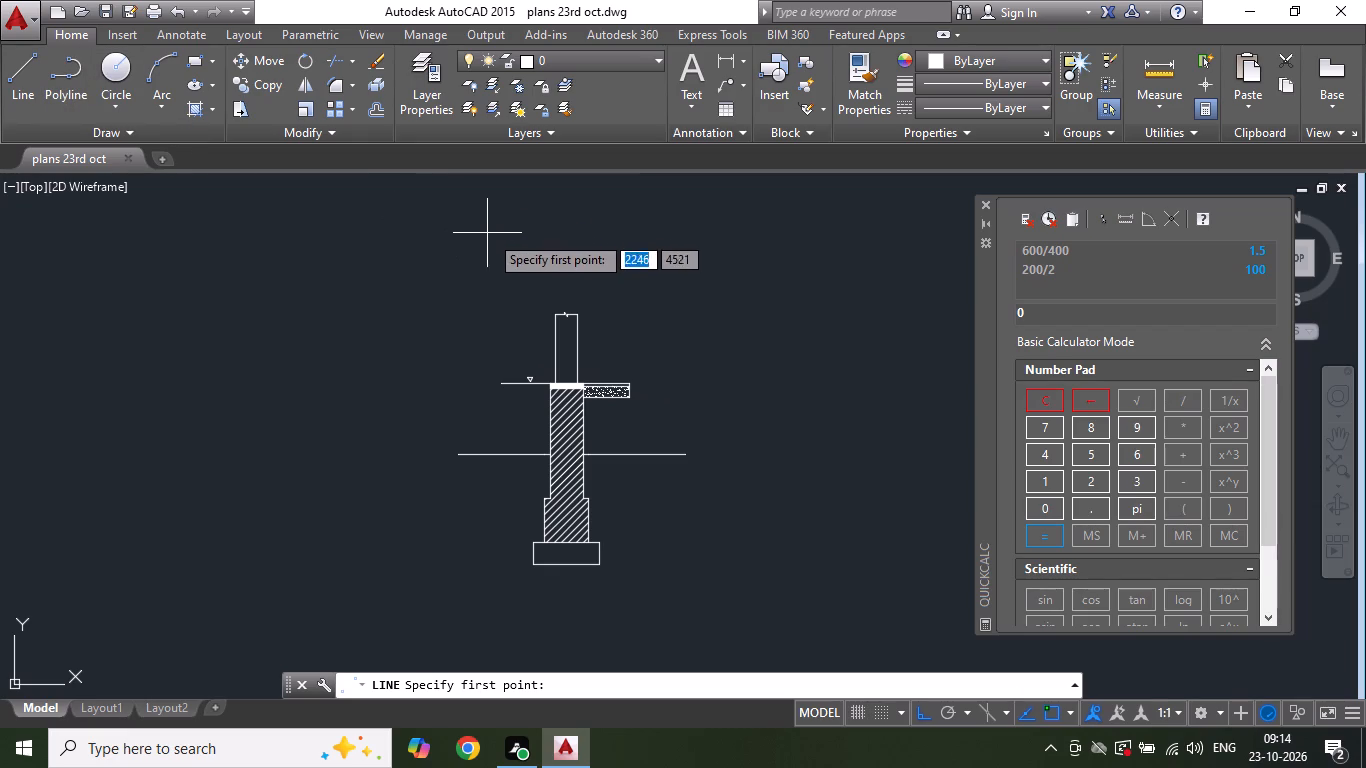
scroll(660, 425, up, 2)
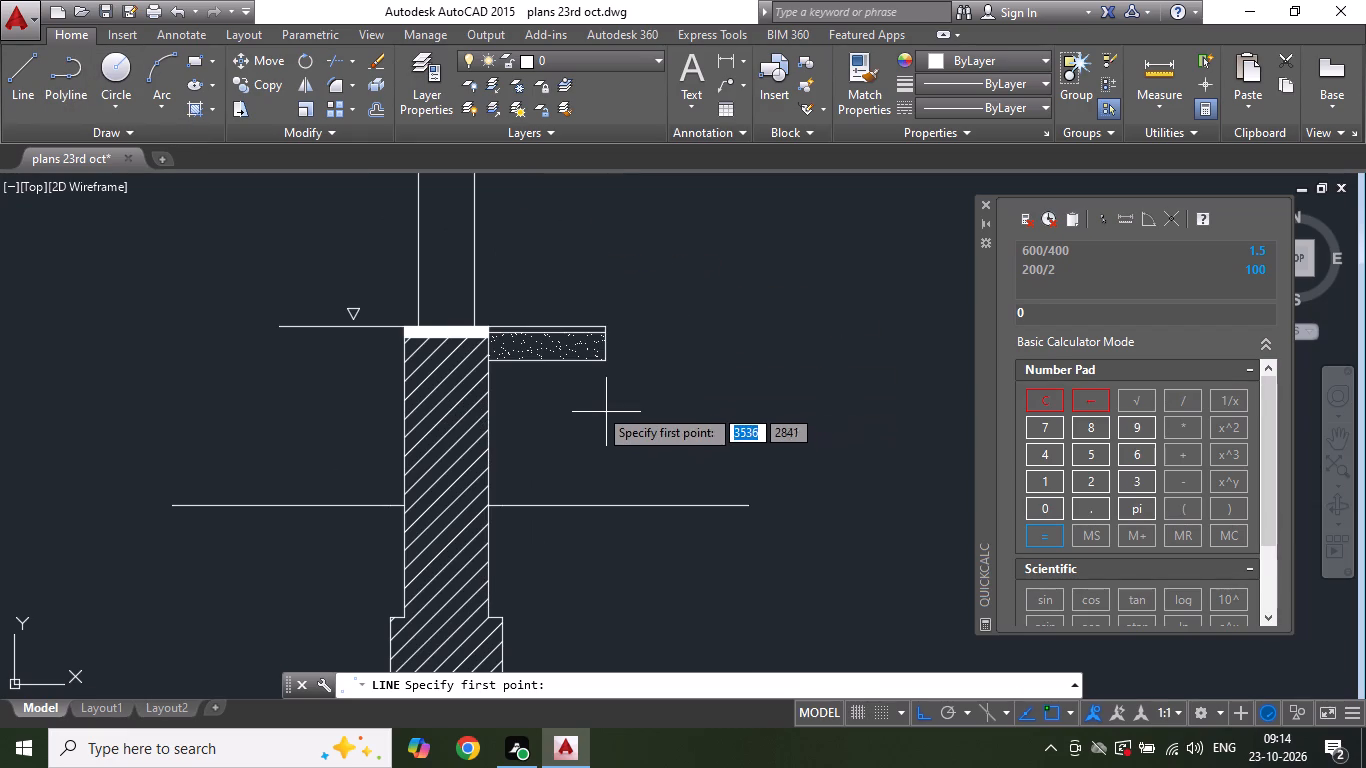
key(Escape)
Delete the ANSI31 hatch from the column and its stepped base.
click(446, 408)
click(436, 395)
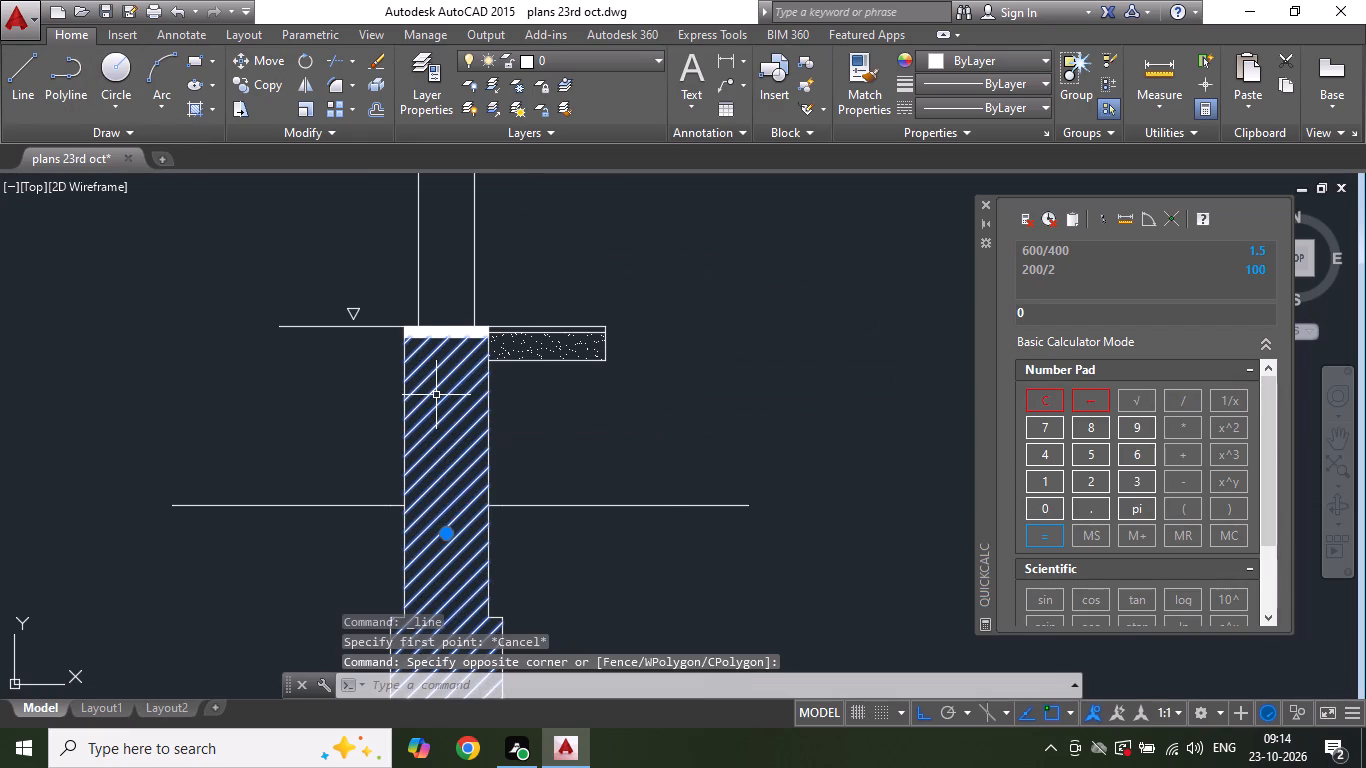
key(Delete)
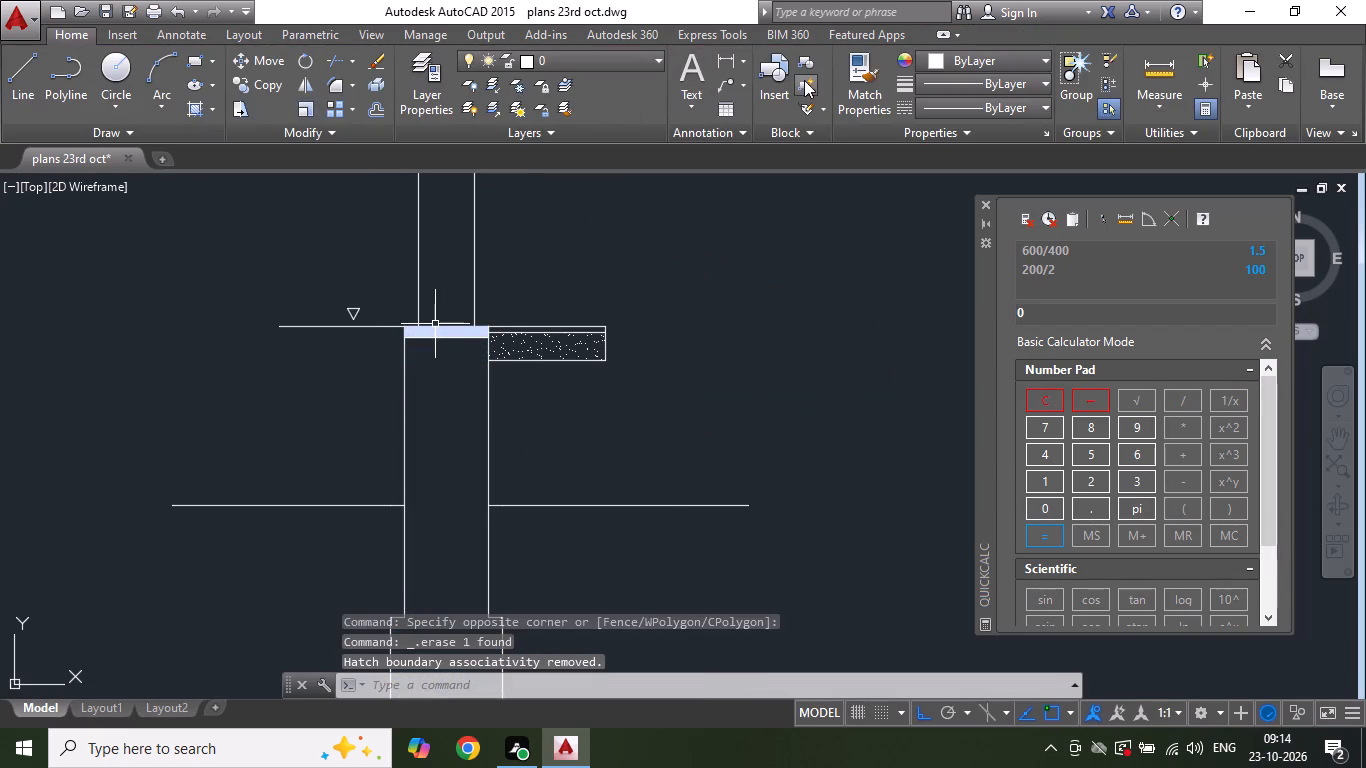
Add a horizontal linear dimension across the column's width, with the dimension line inside the column below the solid band.
click(744, 71)
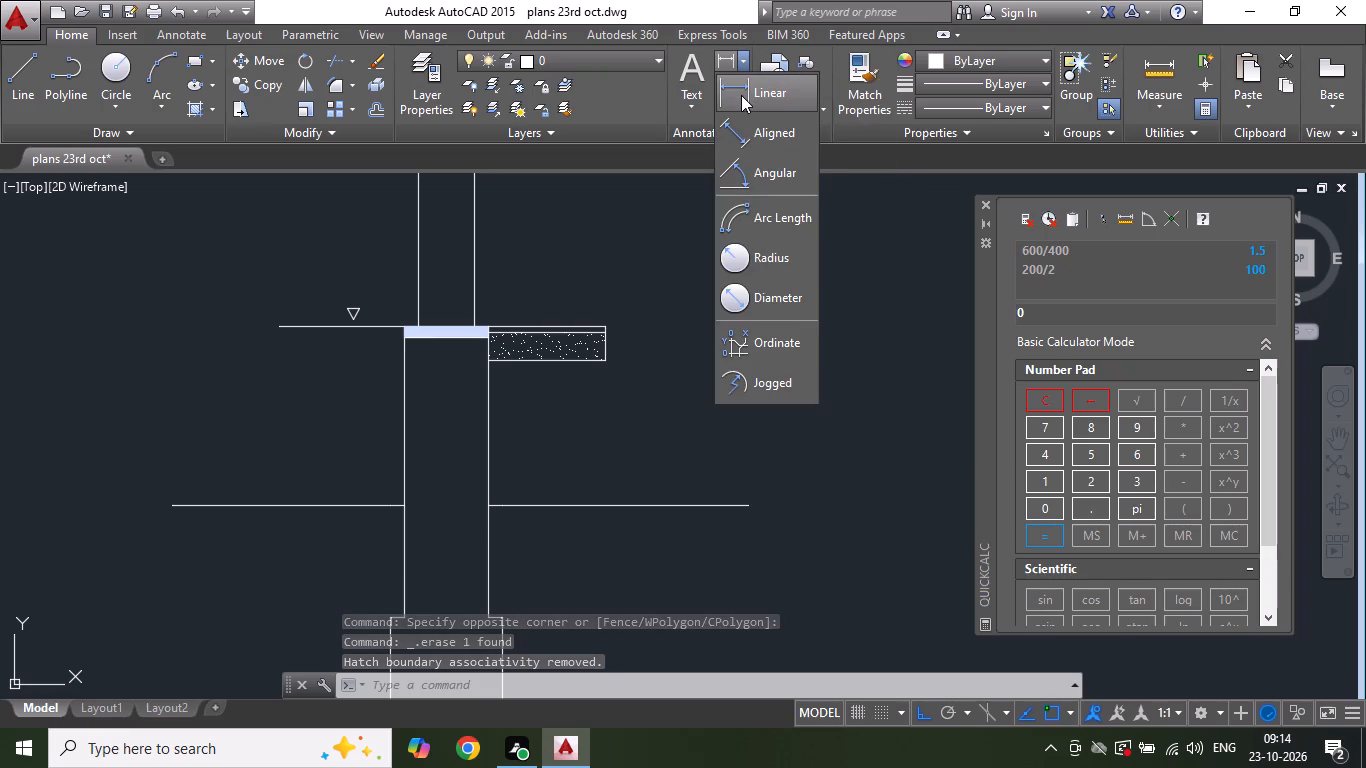
click(741, 95)
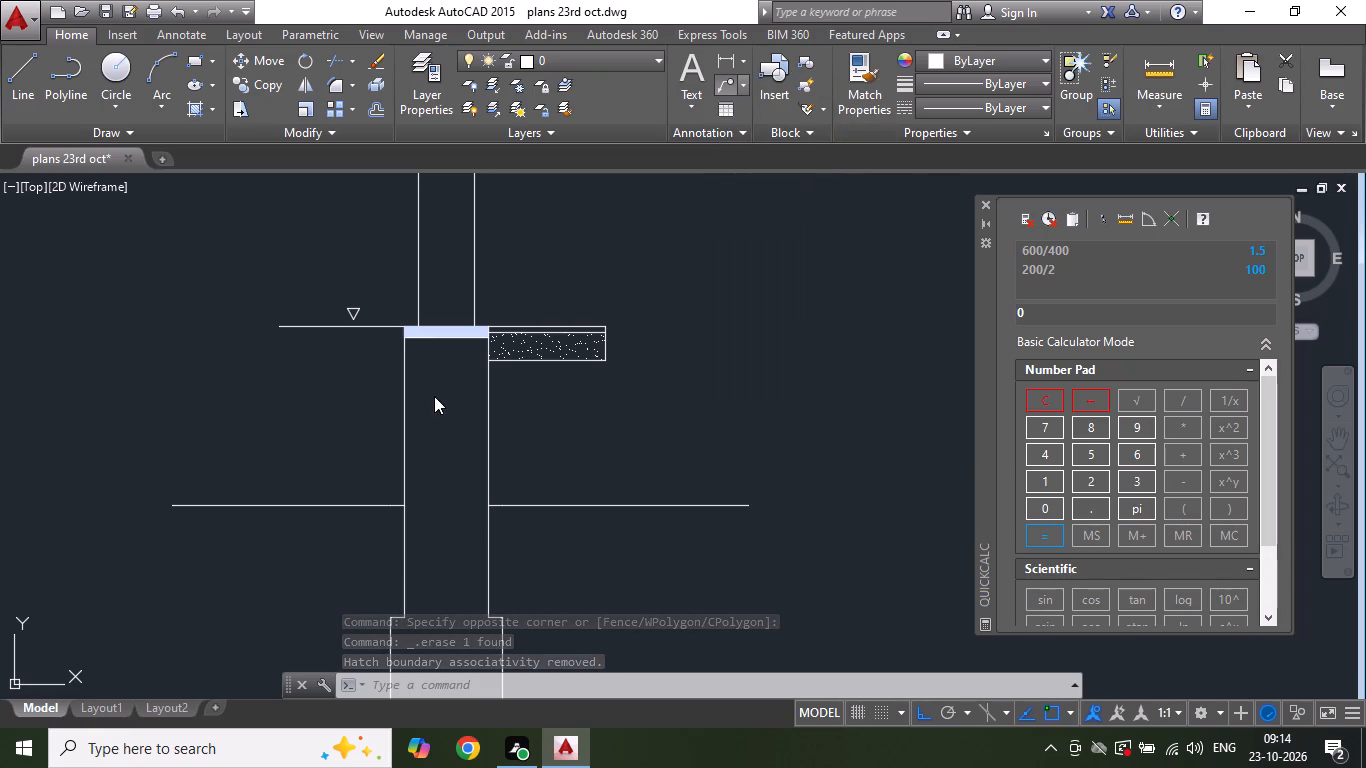
click(404, 419)
click(490, 422)
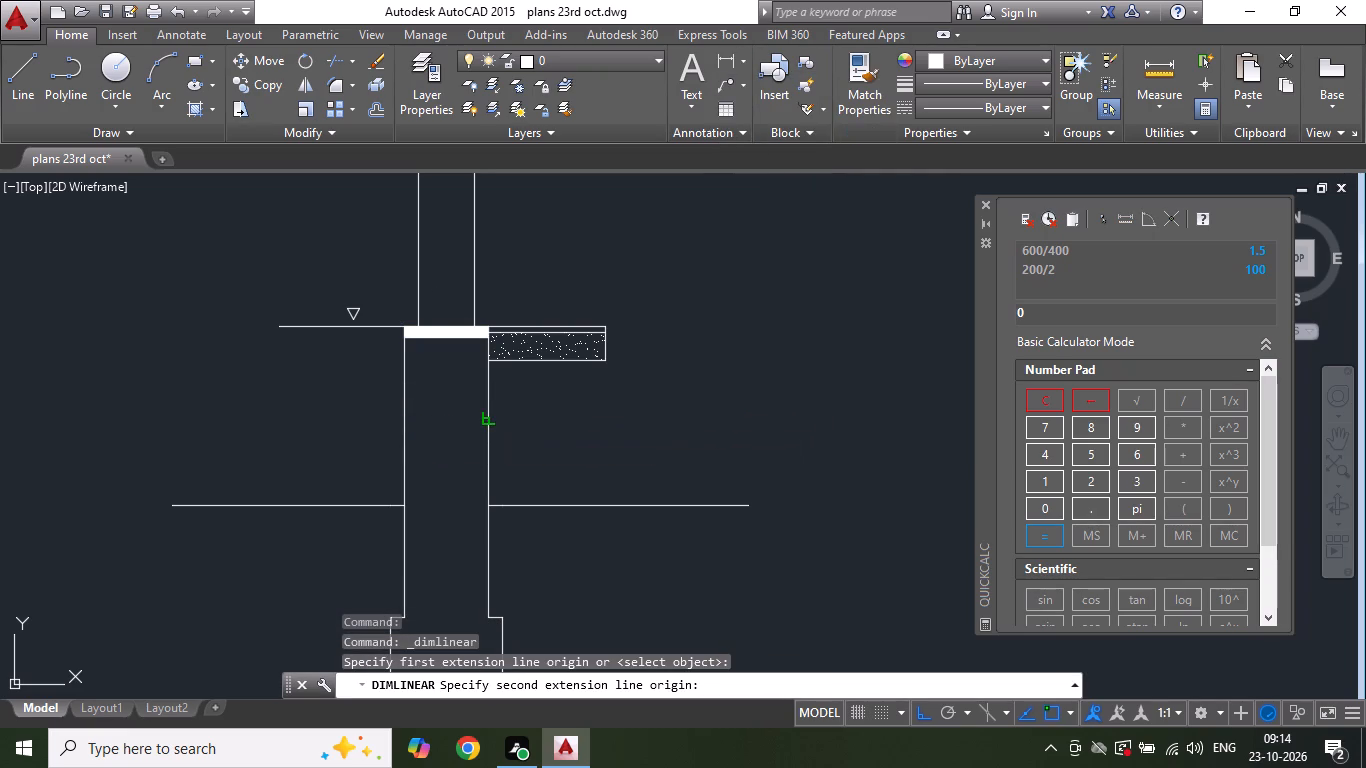
scroll(440, 411, up, 6)
scroll(423, 434, down, 4)
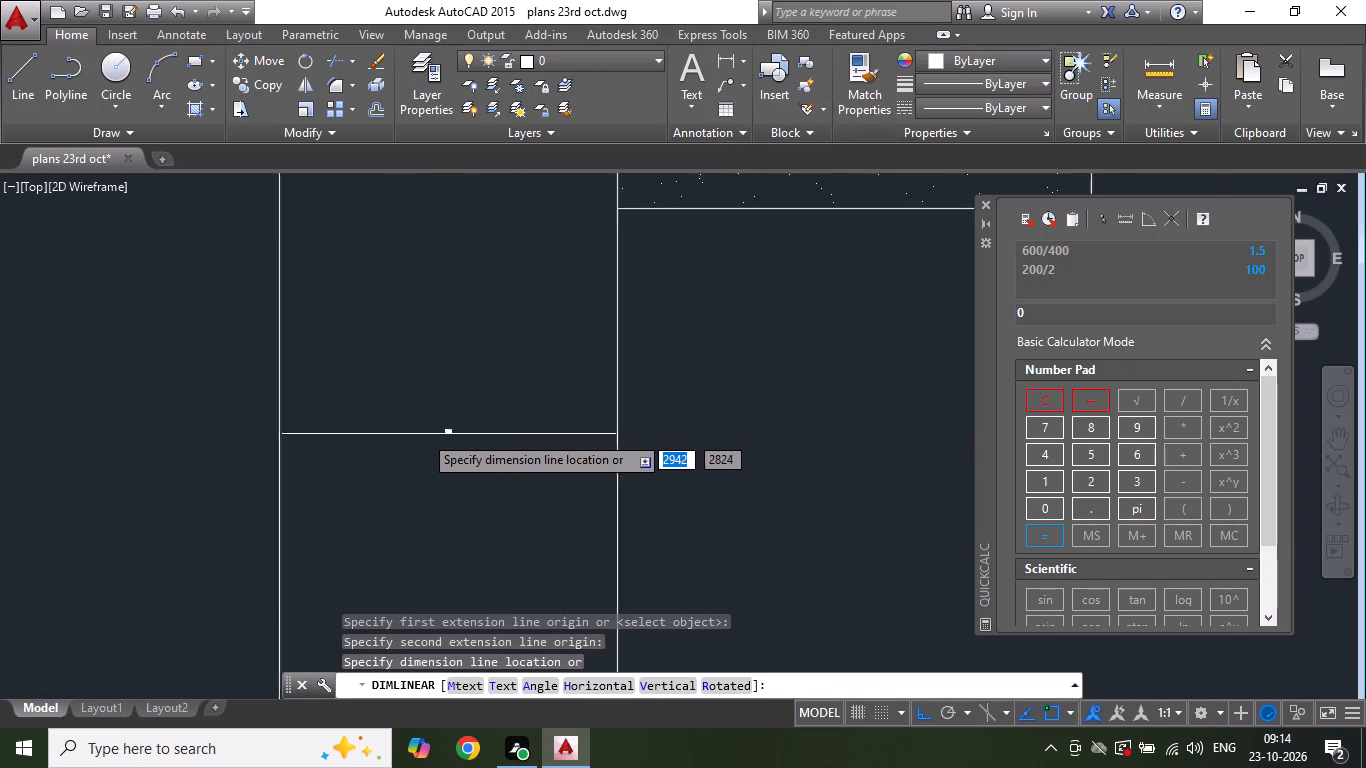
click(423, 439)
Format the column width dimension's text as bold Tahoma with a text height of 10.
scroll(437, 436, up, 4)
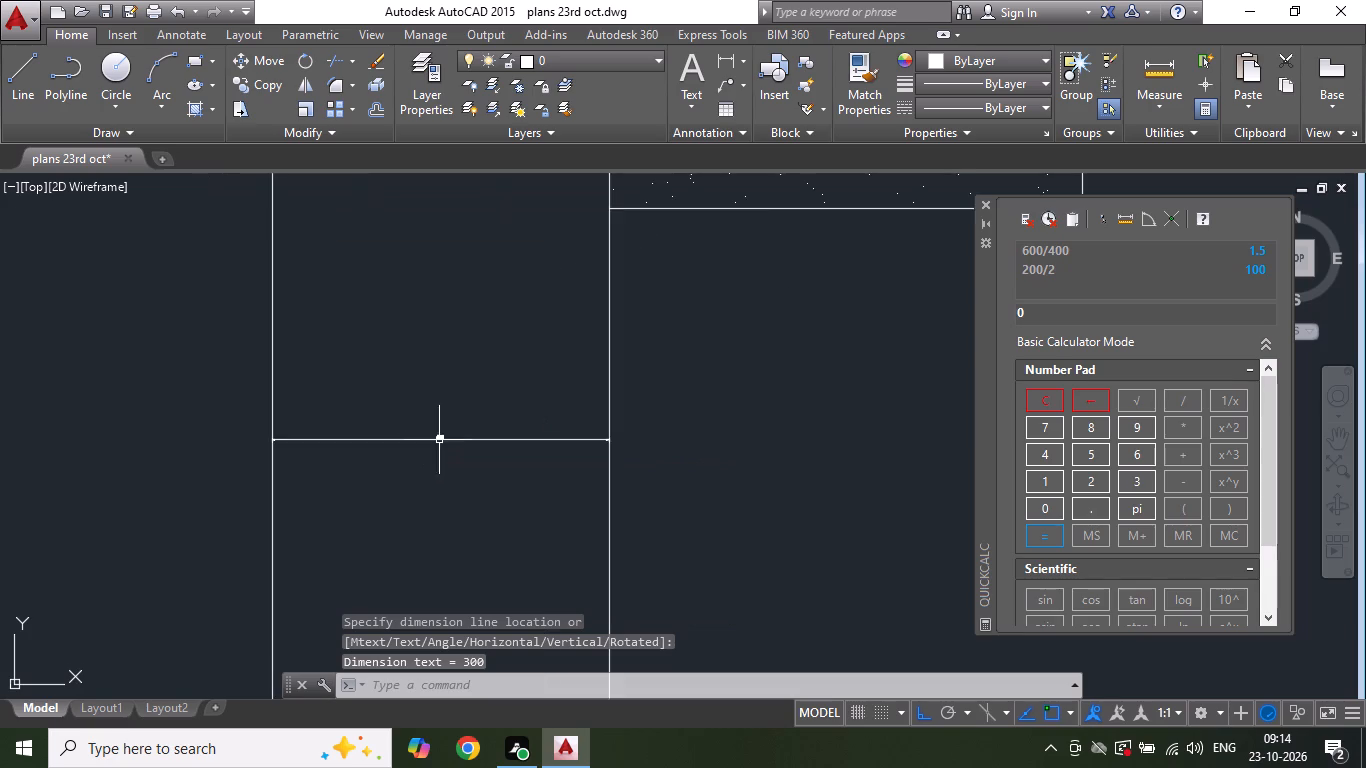
scroll(439, 440, up, 3)
double_click(439, 434)
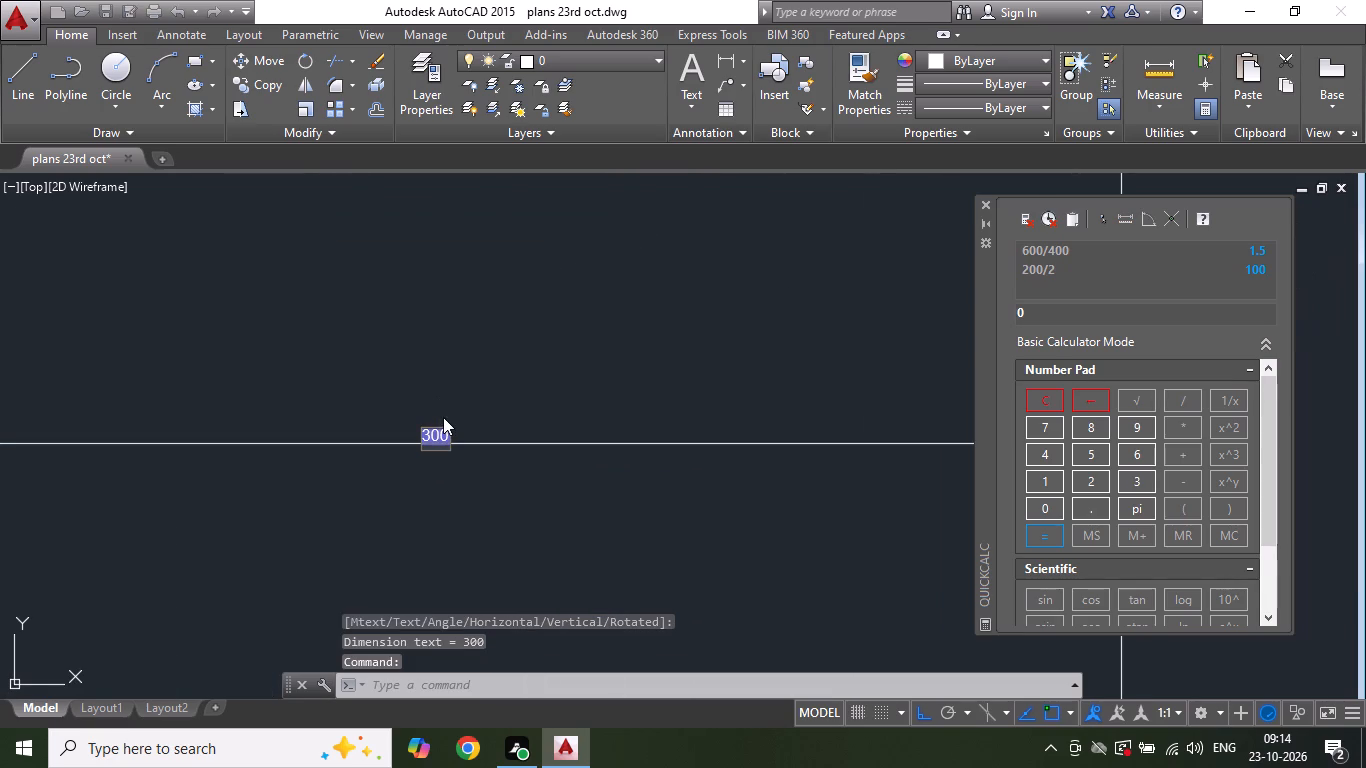
key(ctrl+a)
click(478, 70)
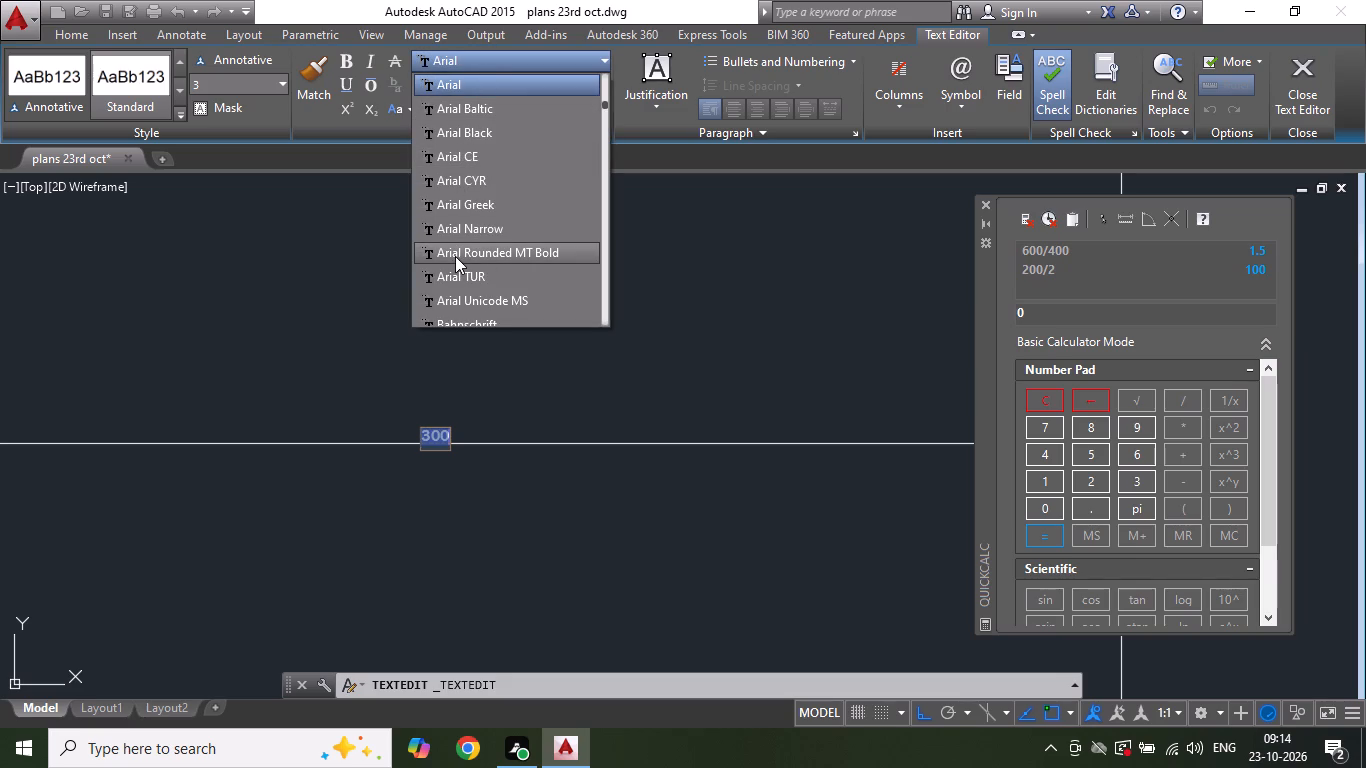
key(t)
click(454, 299)
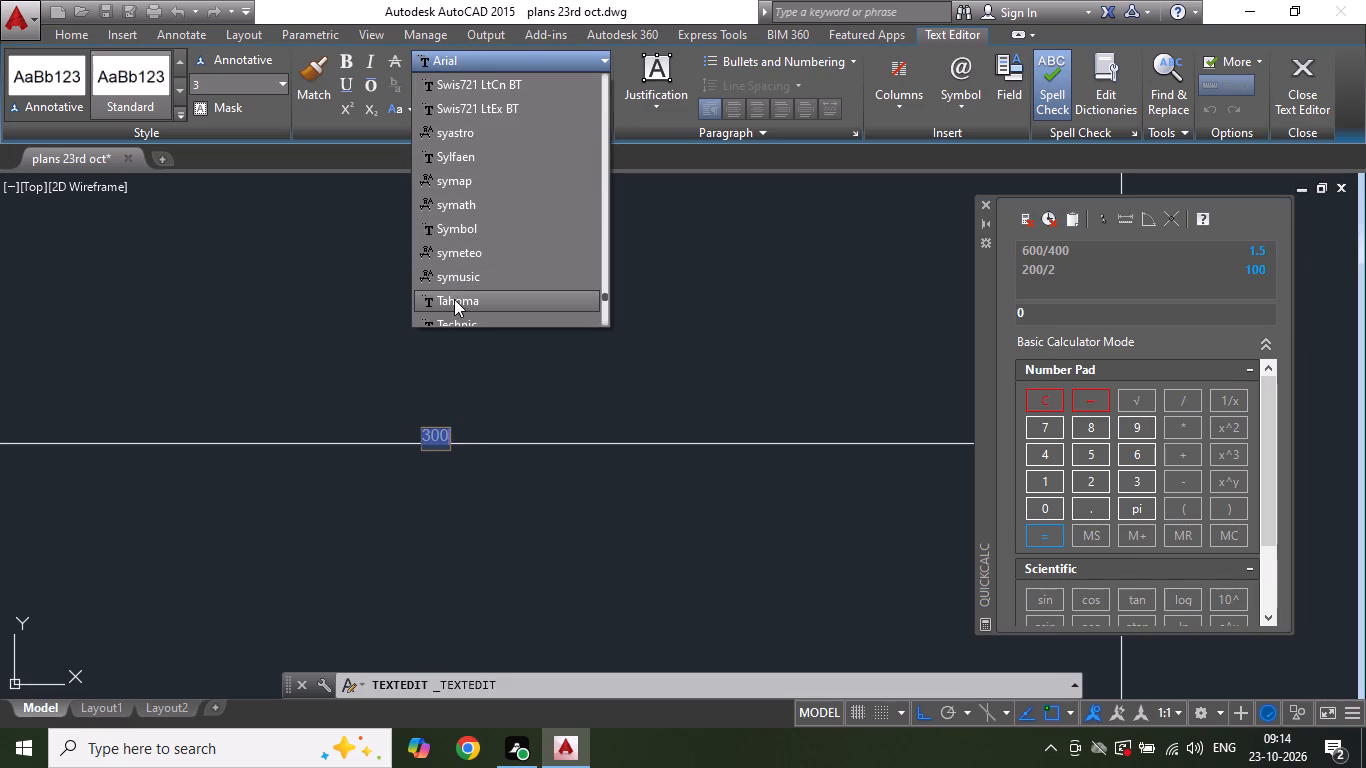
click(345, 63)
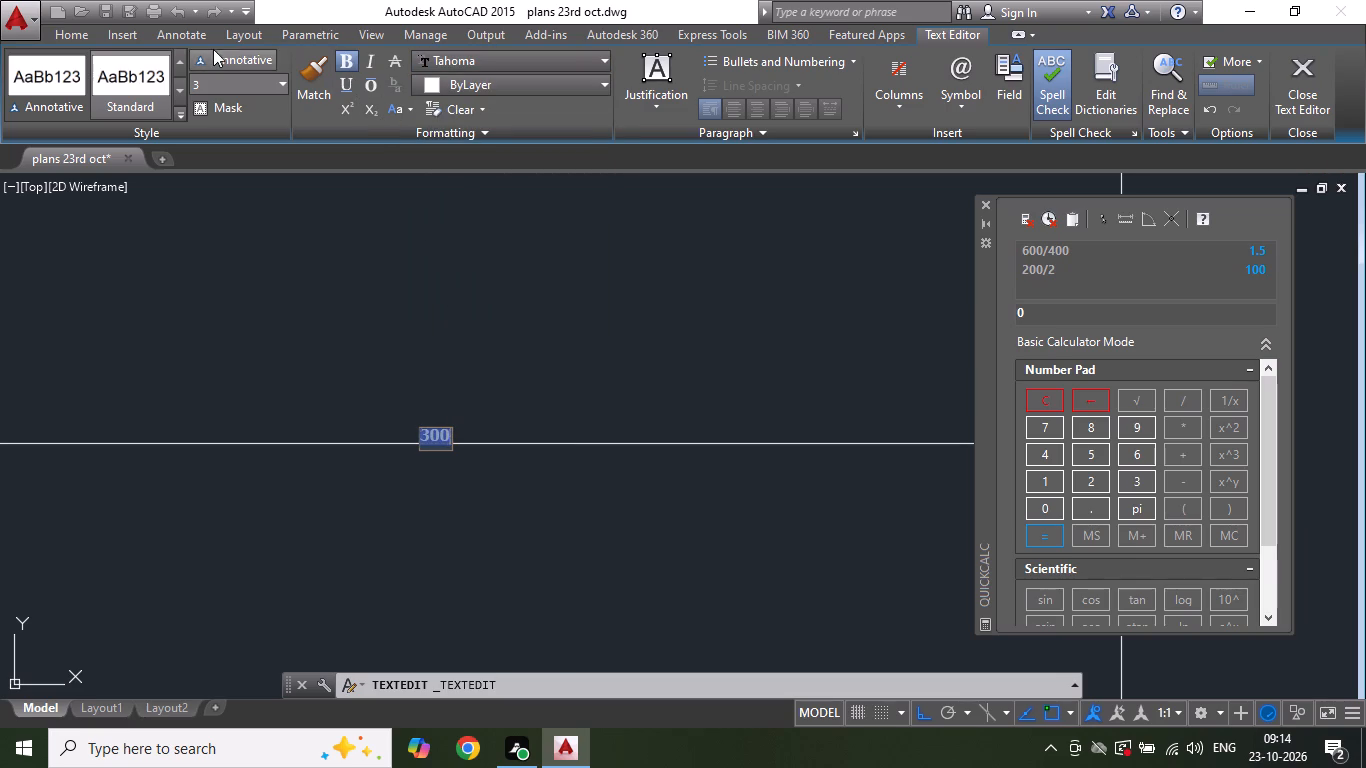
click(226, 89)
text(10)
key(Return)
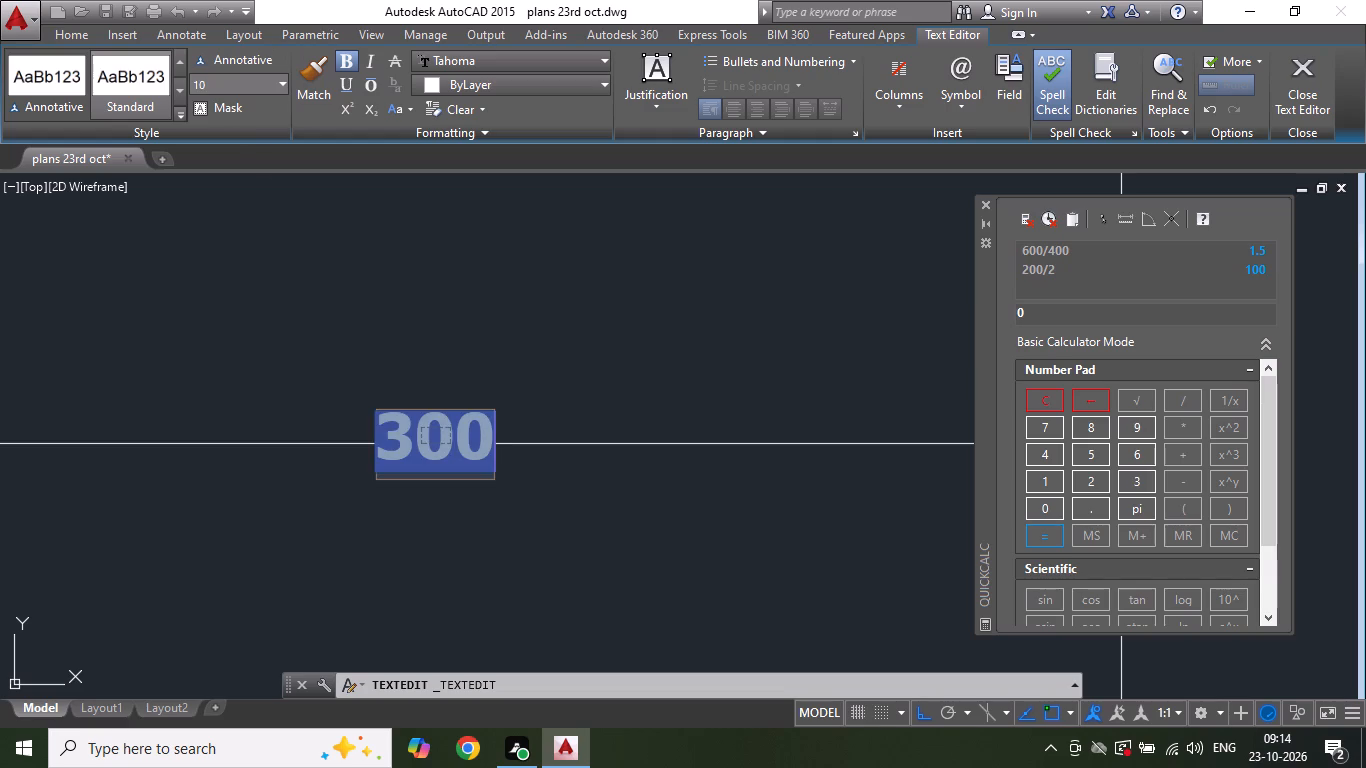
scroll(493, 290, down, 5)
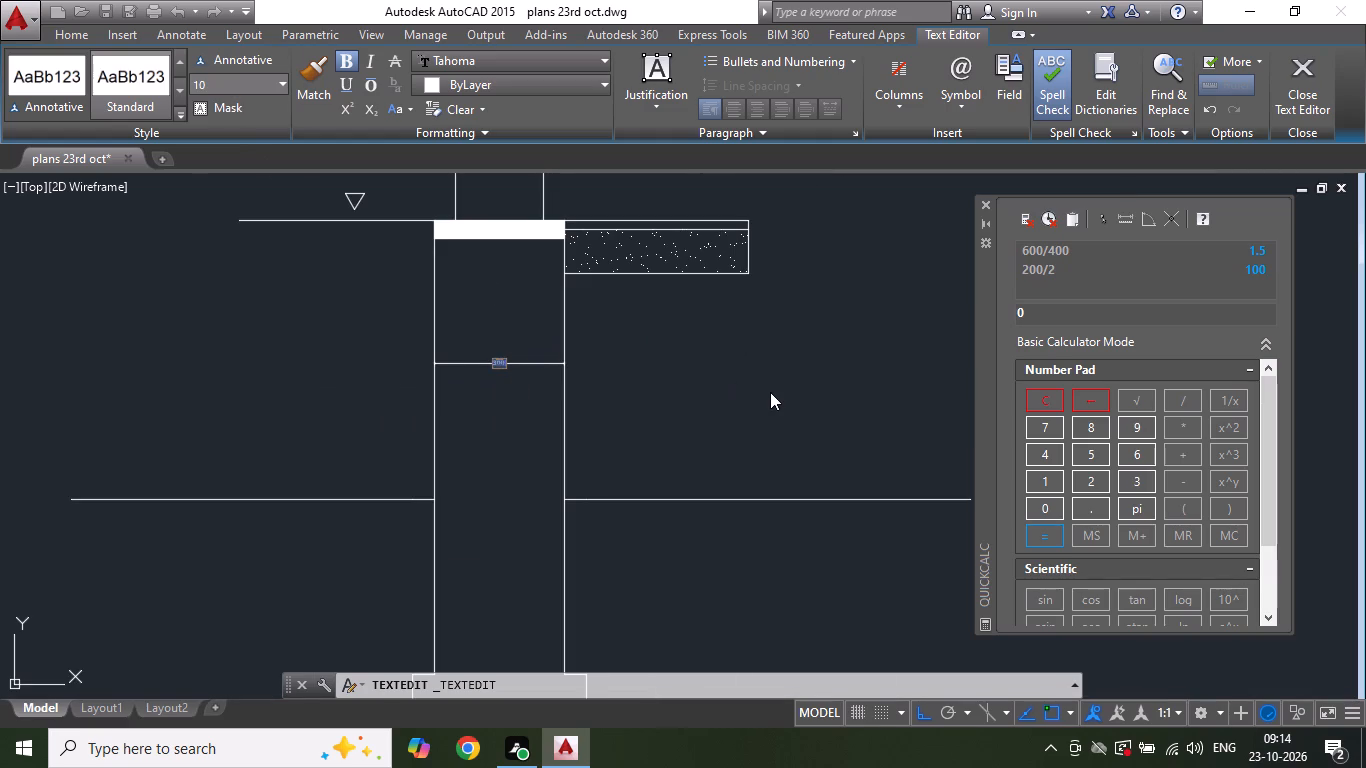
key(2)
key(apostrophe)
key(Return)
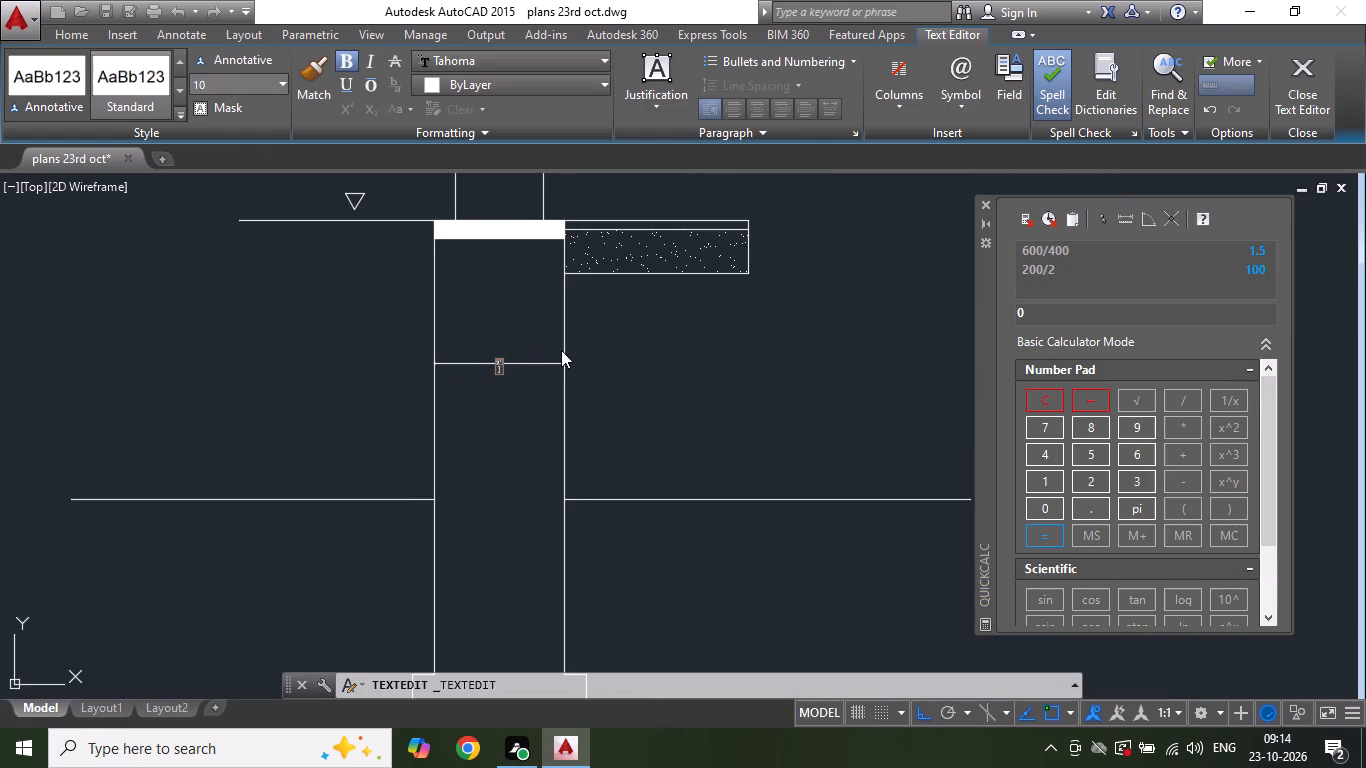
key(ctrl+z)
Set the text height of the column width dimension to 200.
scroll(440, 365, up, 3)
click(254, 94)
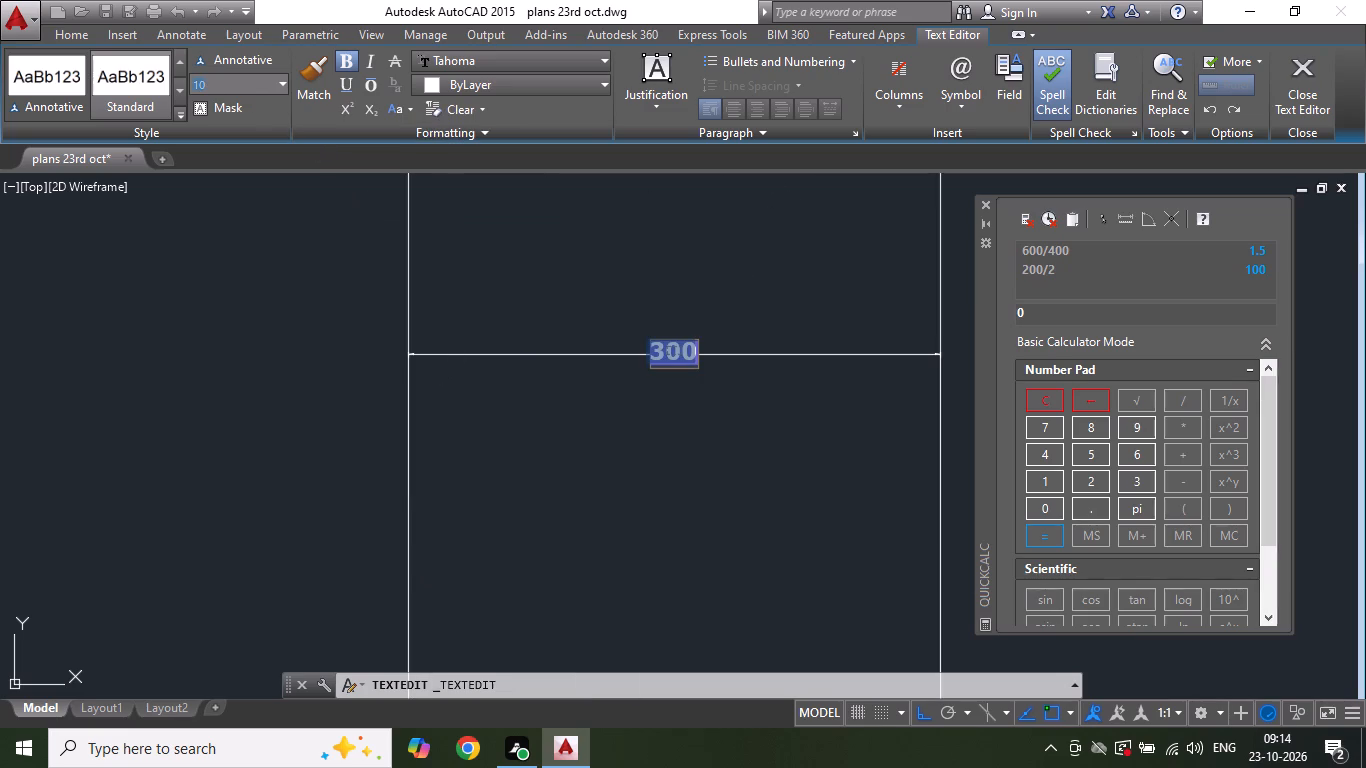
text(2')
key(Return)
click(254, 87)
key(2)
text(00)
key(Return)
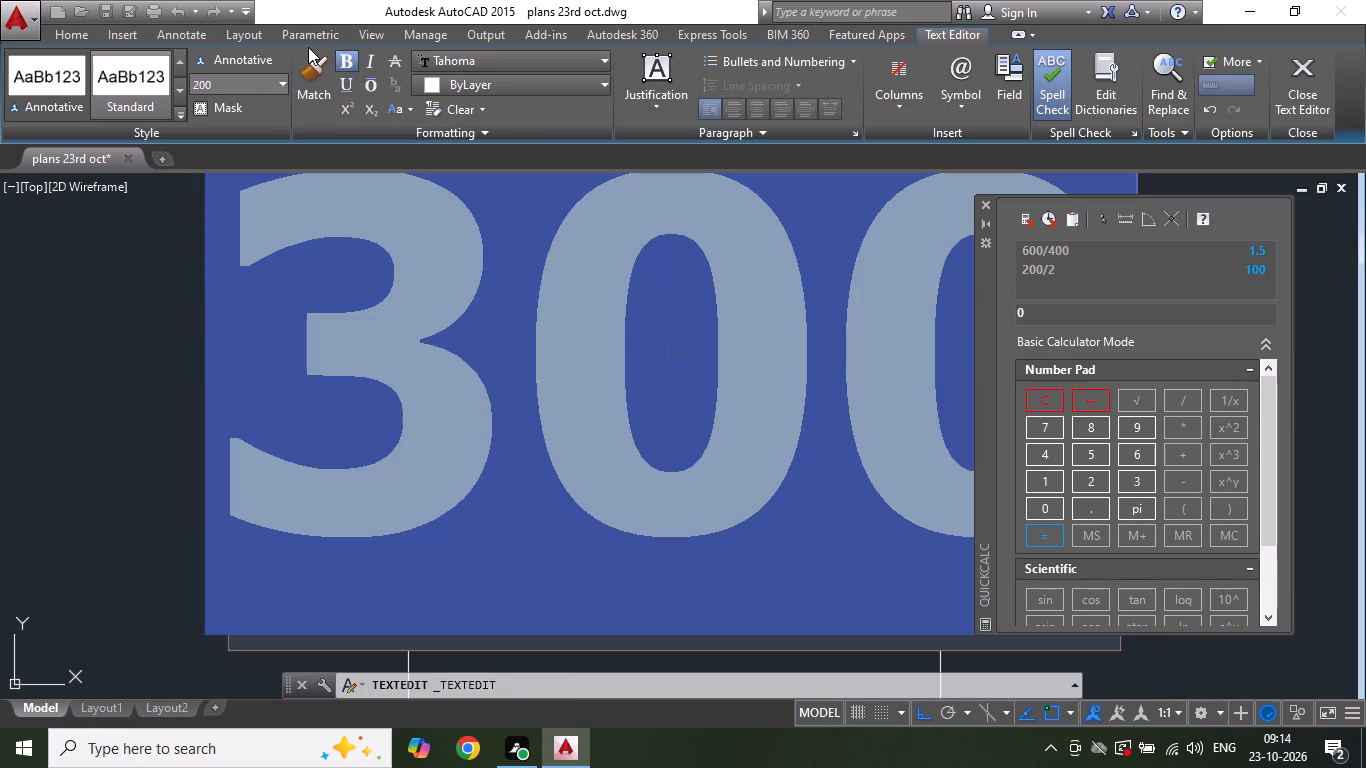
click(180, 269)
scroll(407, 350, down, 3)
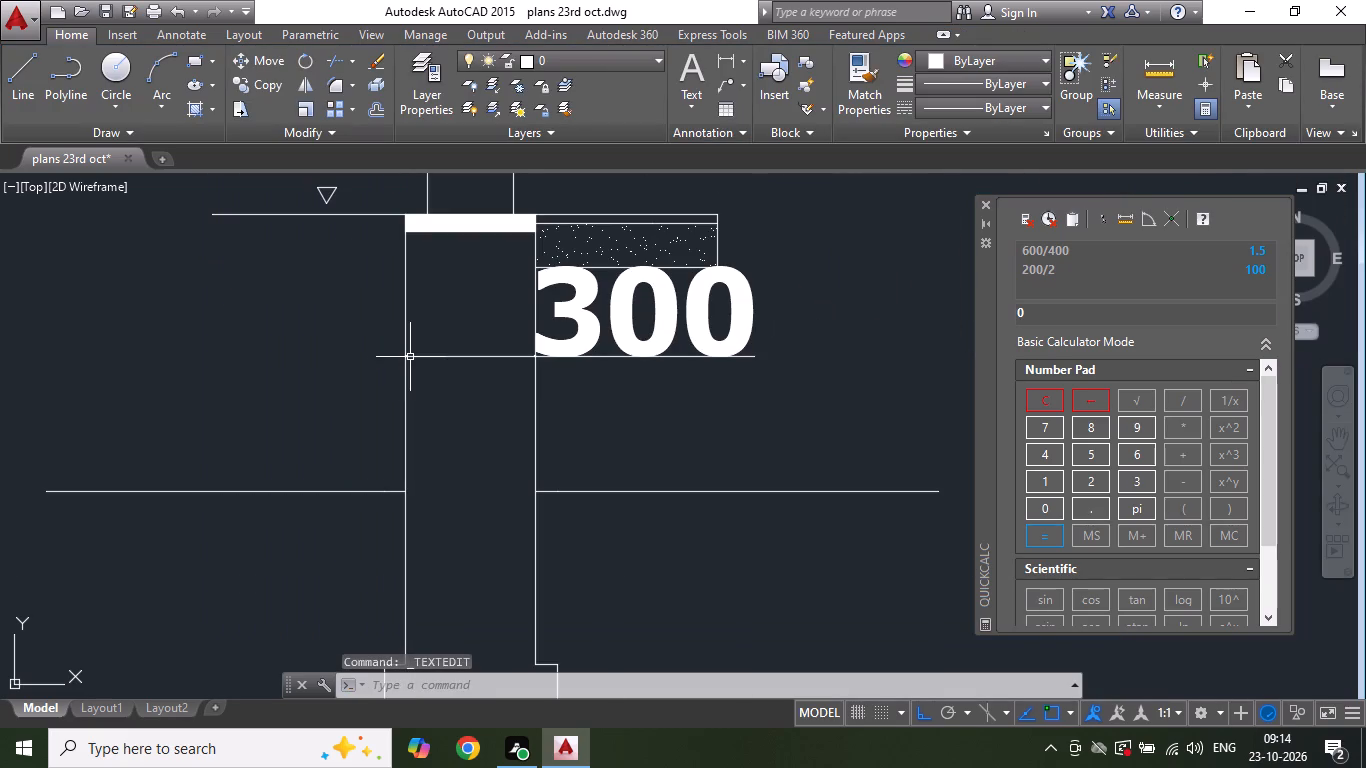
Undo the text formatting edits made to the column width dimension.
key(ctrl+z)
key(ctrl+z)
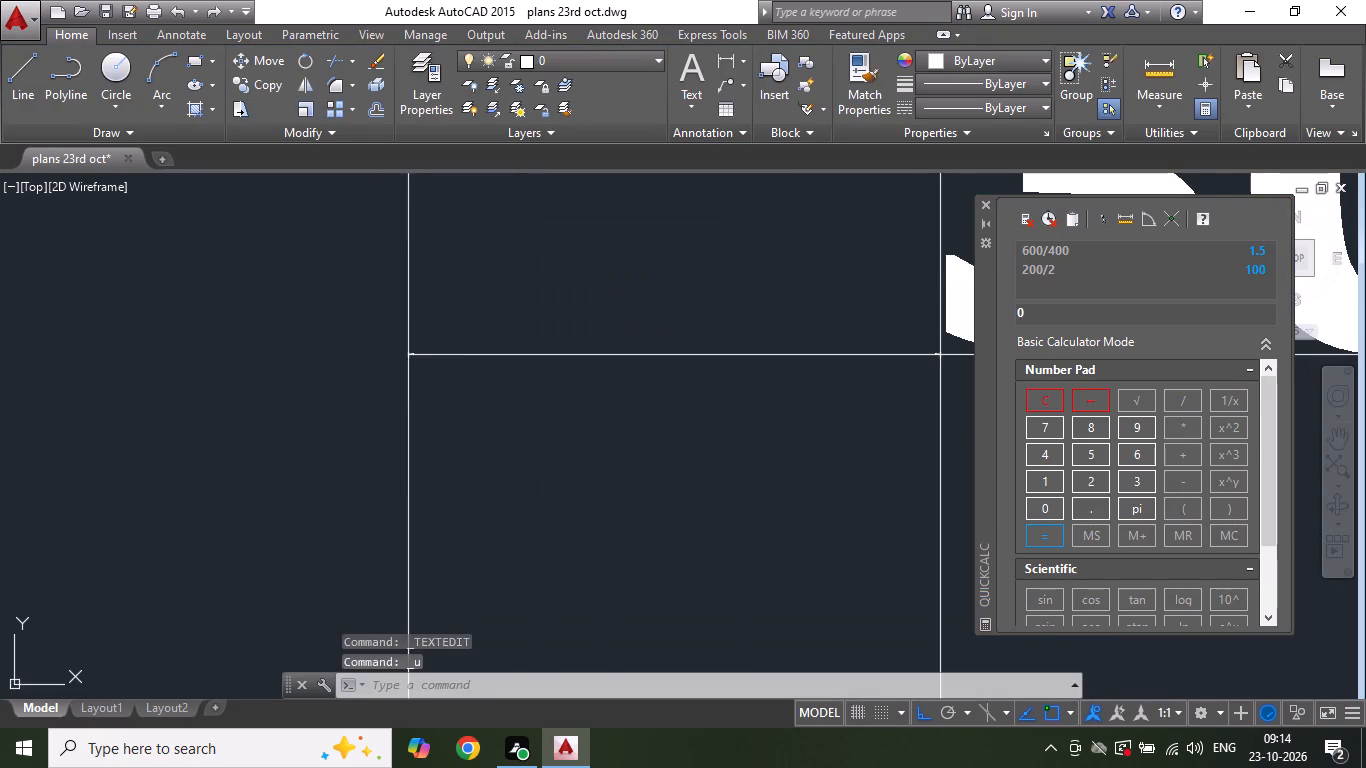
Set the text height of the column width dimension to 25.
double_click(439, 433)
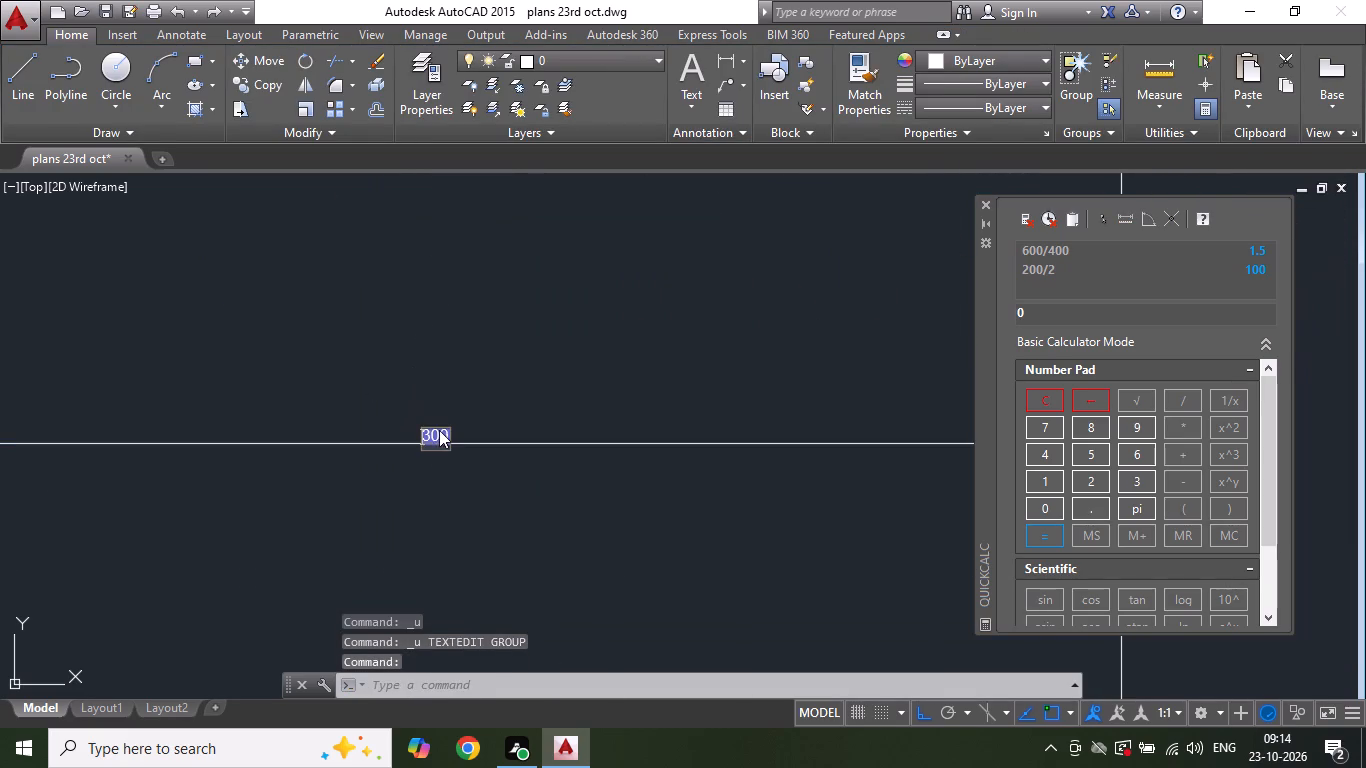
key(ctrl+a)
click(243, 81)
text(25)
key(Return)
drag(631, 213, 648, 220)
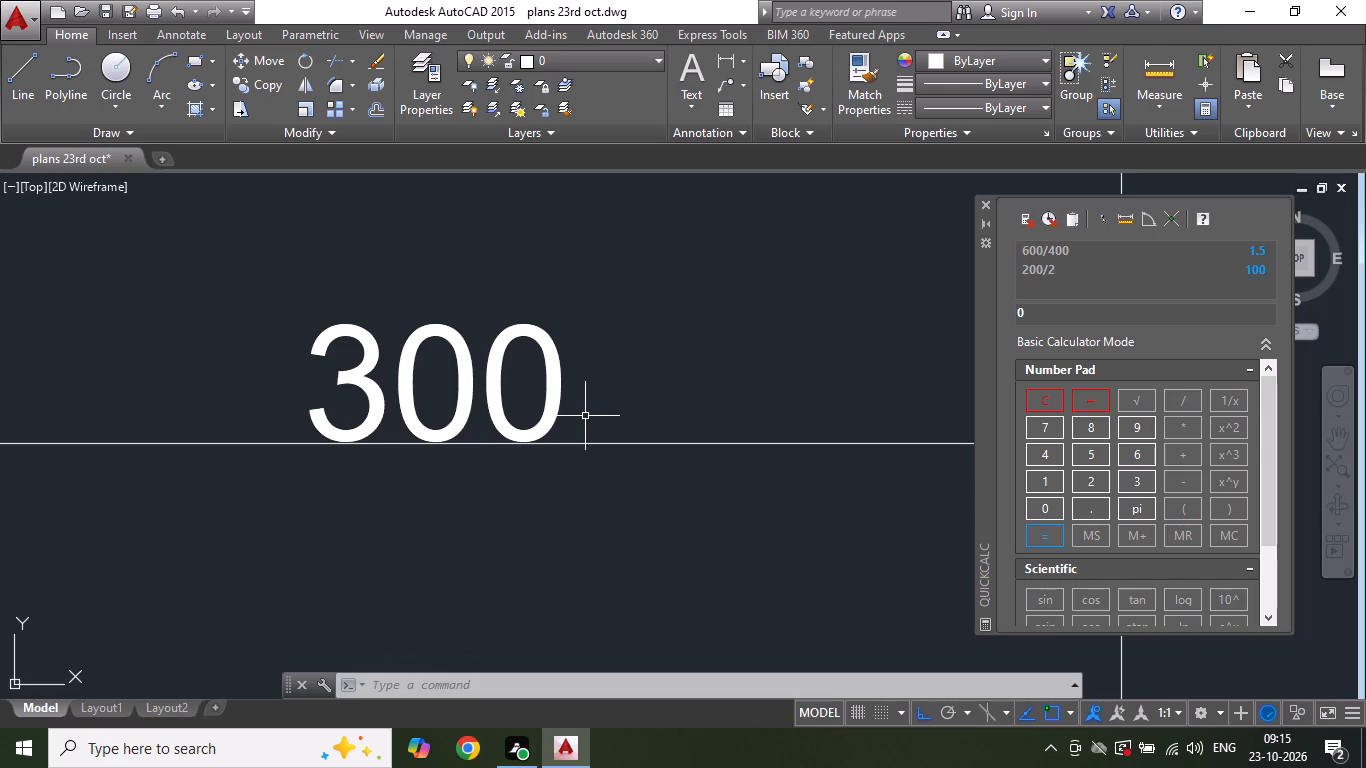
Set the text height of the column width dimension to 50.
scroll(585, 416, down, 5)
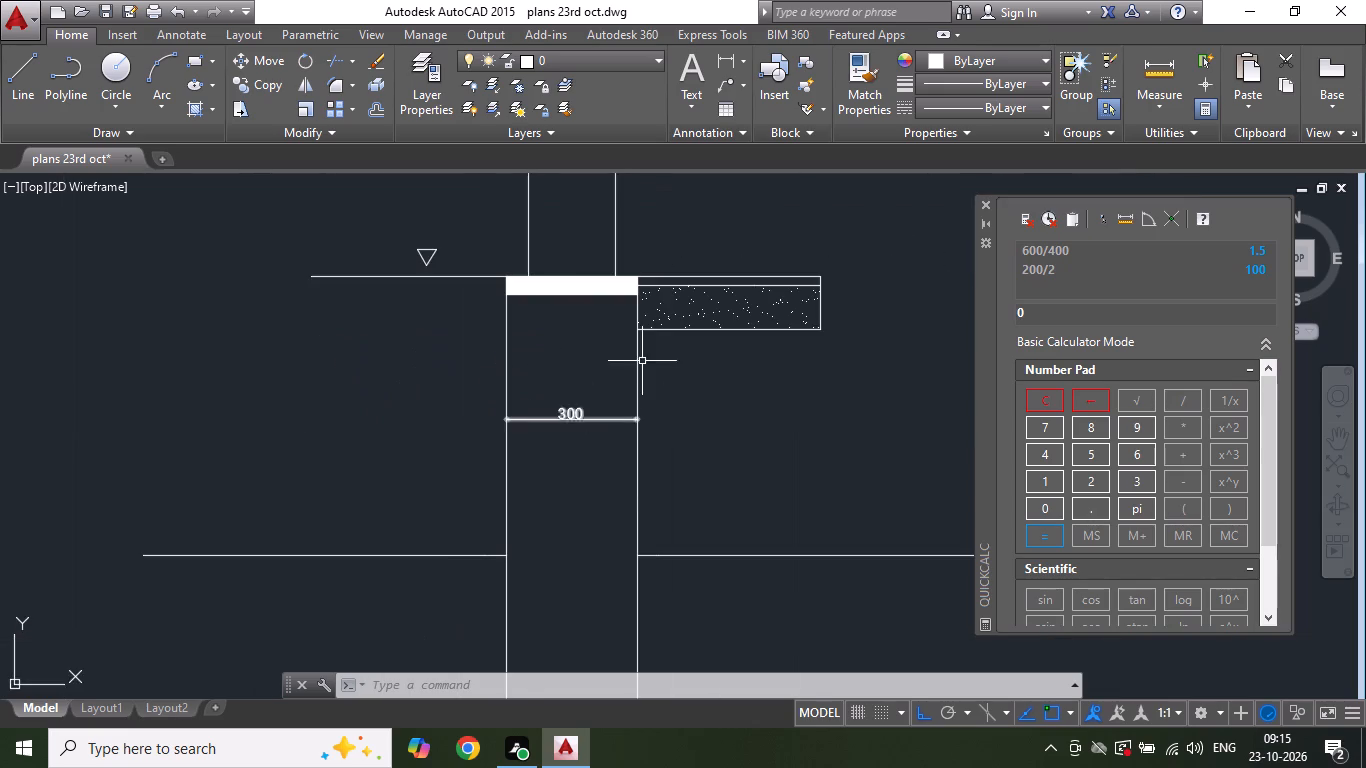
scroll(598, 385, down, 4)
scroll(573, 436, up, 5)
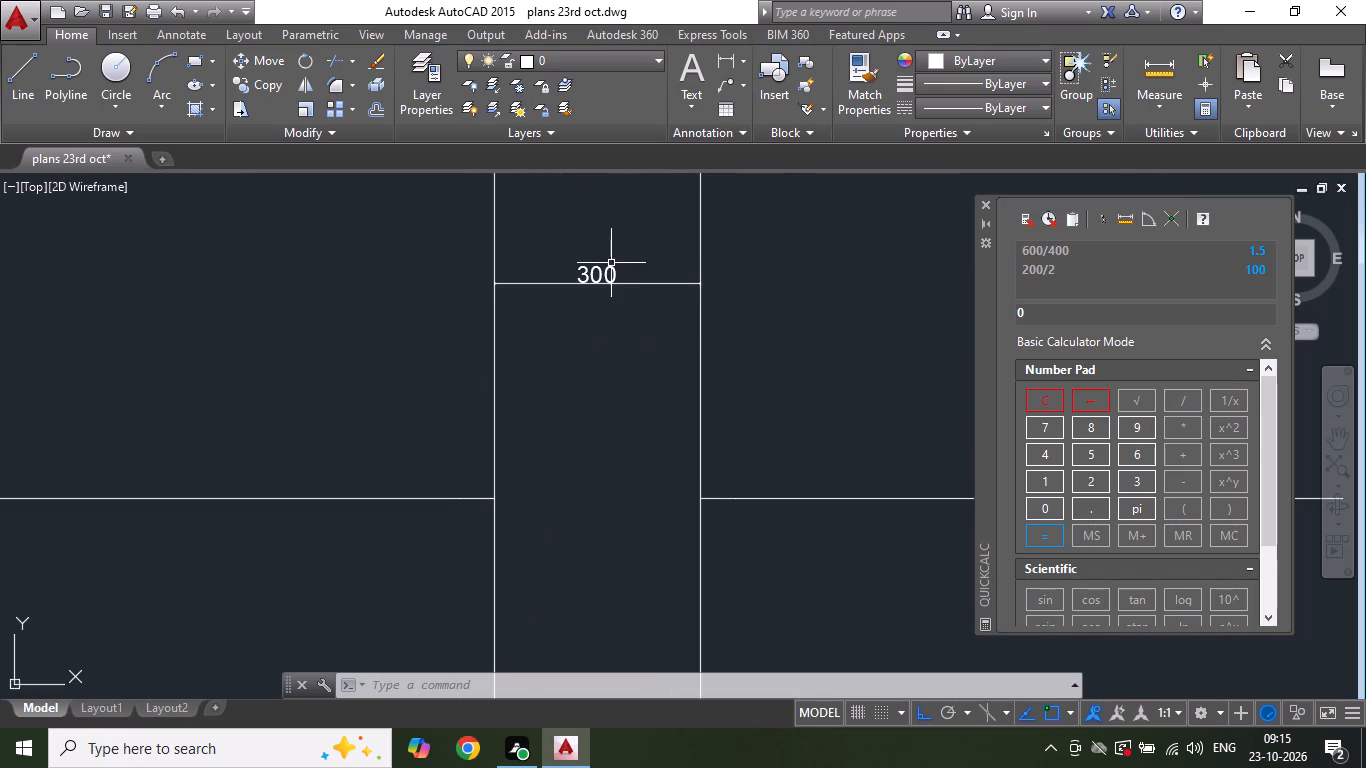
double_click(608, 264)
key(ctrl+a)
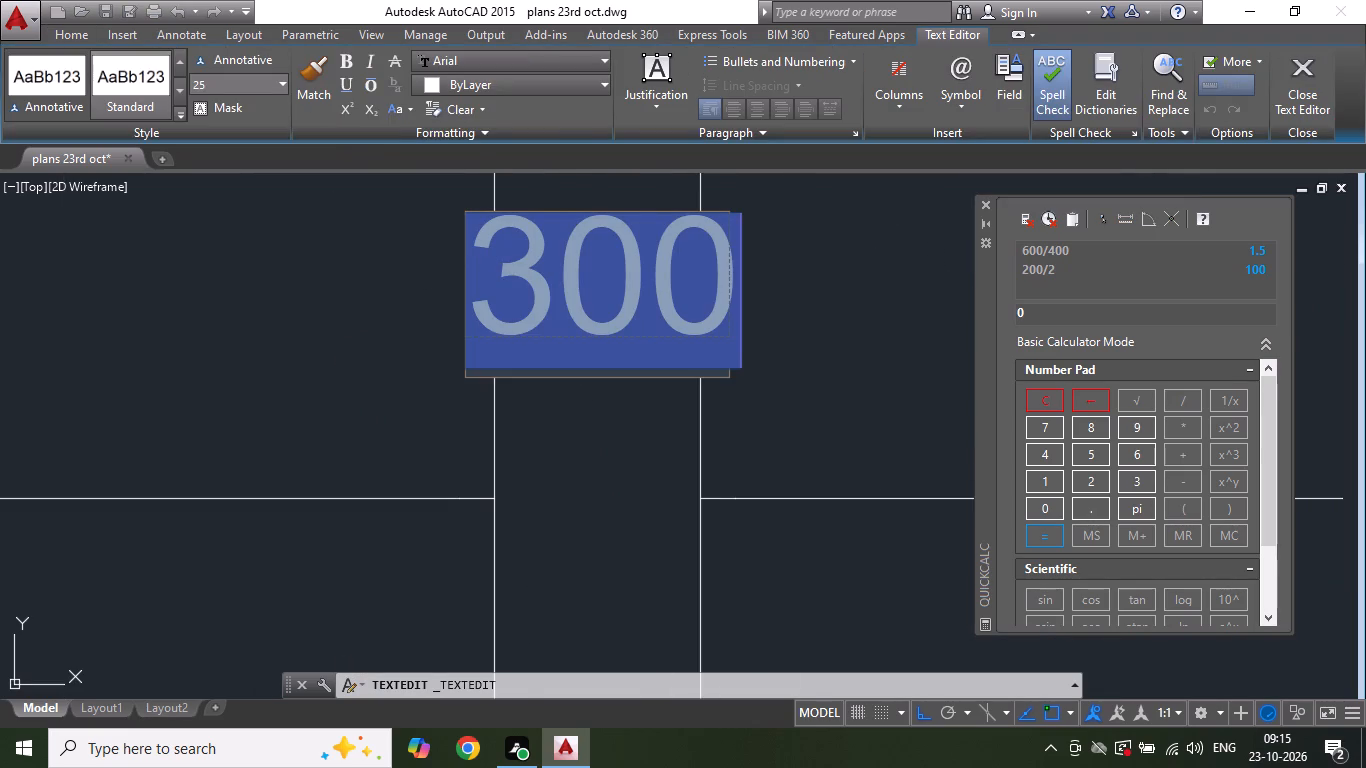
click(266, 82)
text(50)
key(Return)
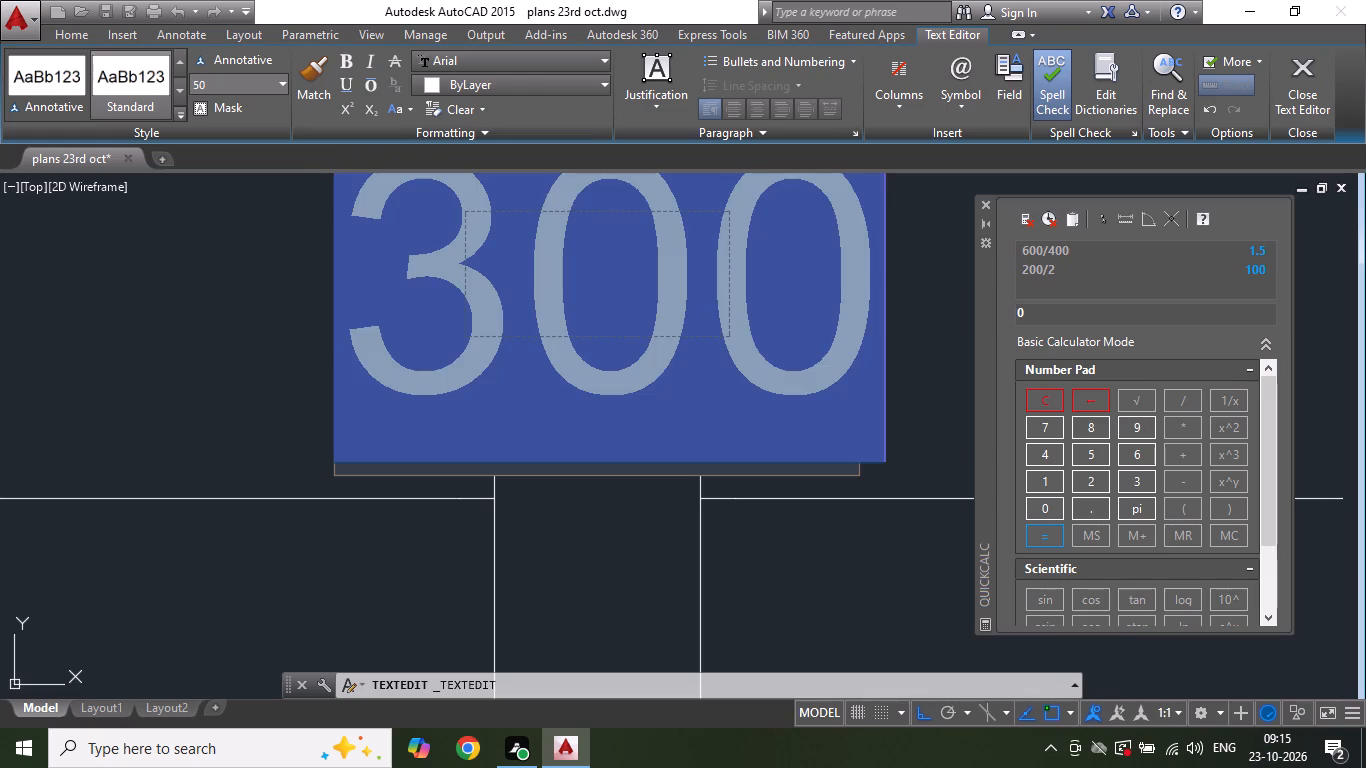
click(171, 534)
scroll(458, 390, down, 3)
scroll(494, 398, up, 1)
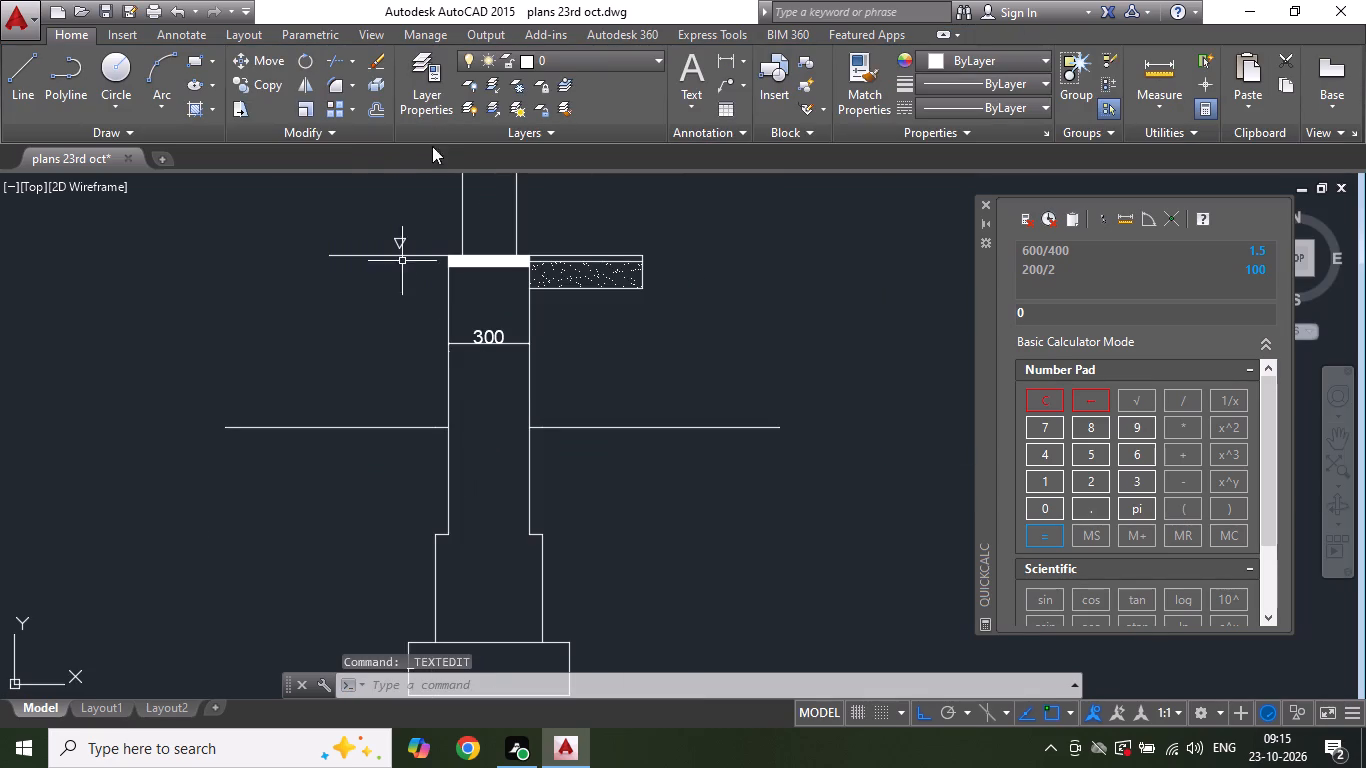
Add a horizontal linear dimension across the wider step below the column, with the dimension line inside the step.
click(736, 65)
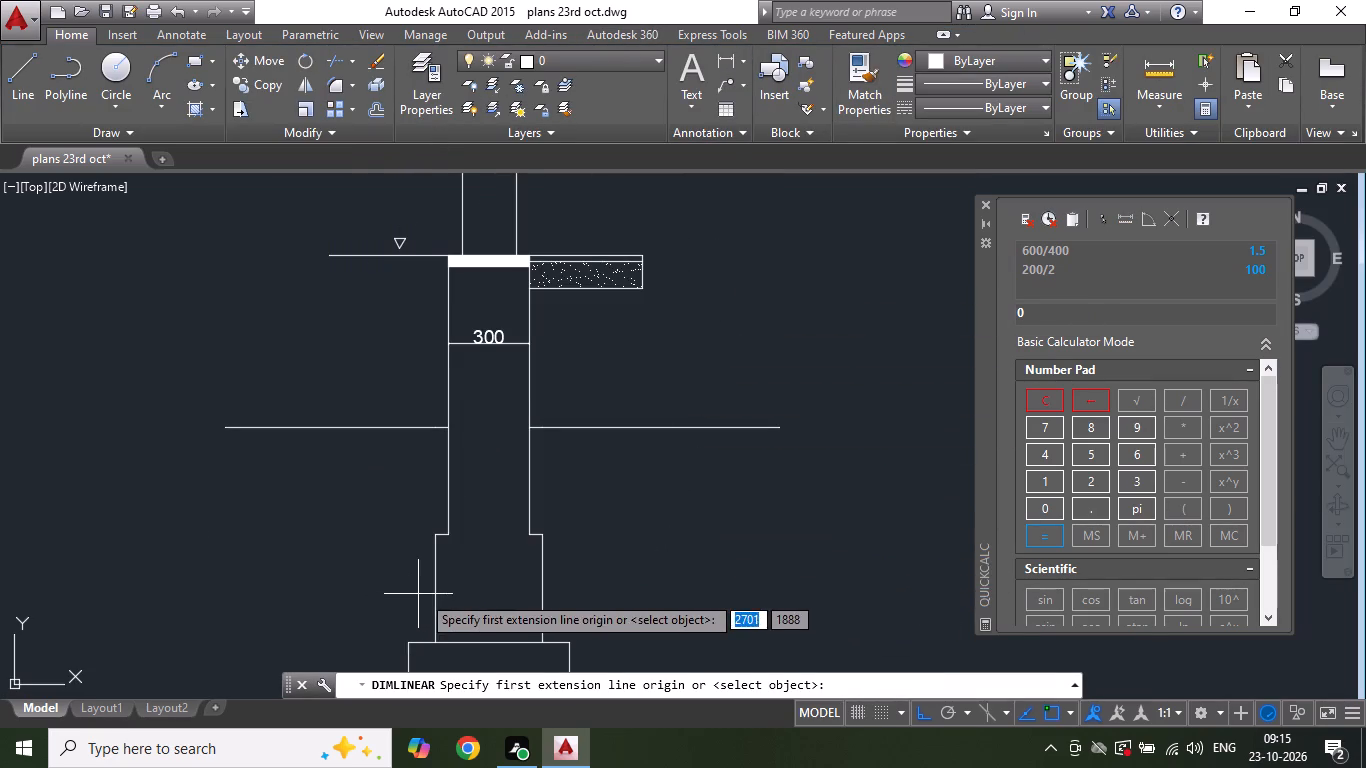
click(438, 596)
click(543, 590)
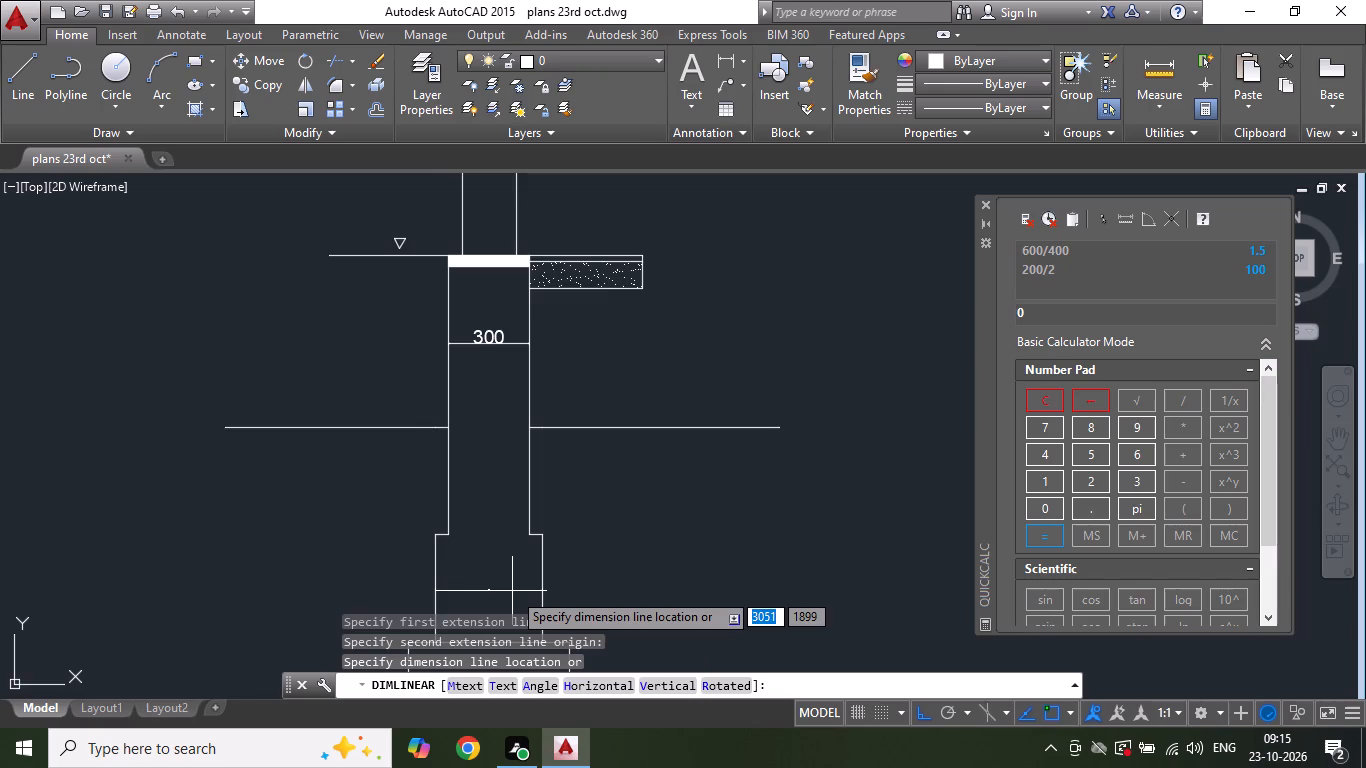
scroll(512, 591, up, 1)
click(512, 591)
Set the text height of the wider step's width dimension to 50.
scroll(433, 596, up, 3)
scroll(595, 576, up, 4)
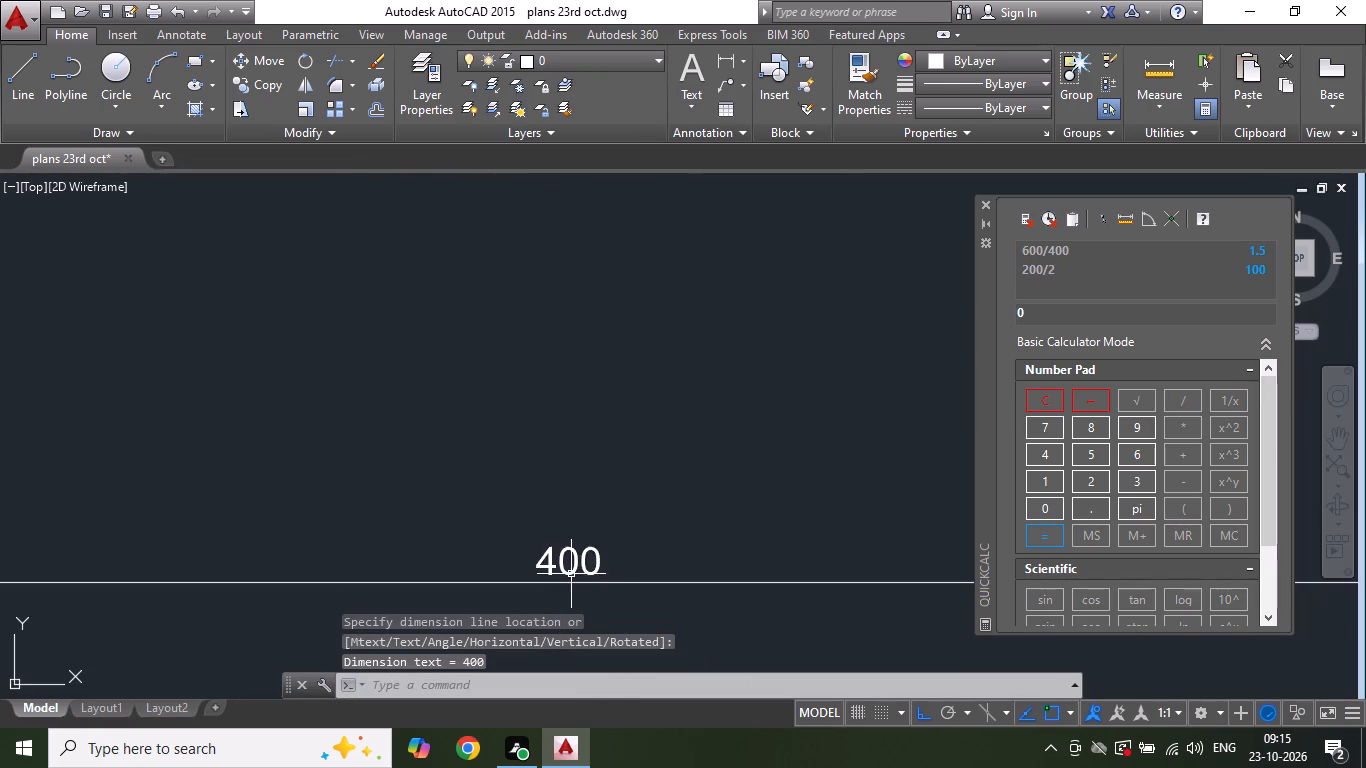
double_click(573, 560)
key(ctrl+a)
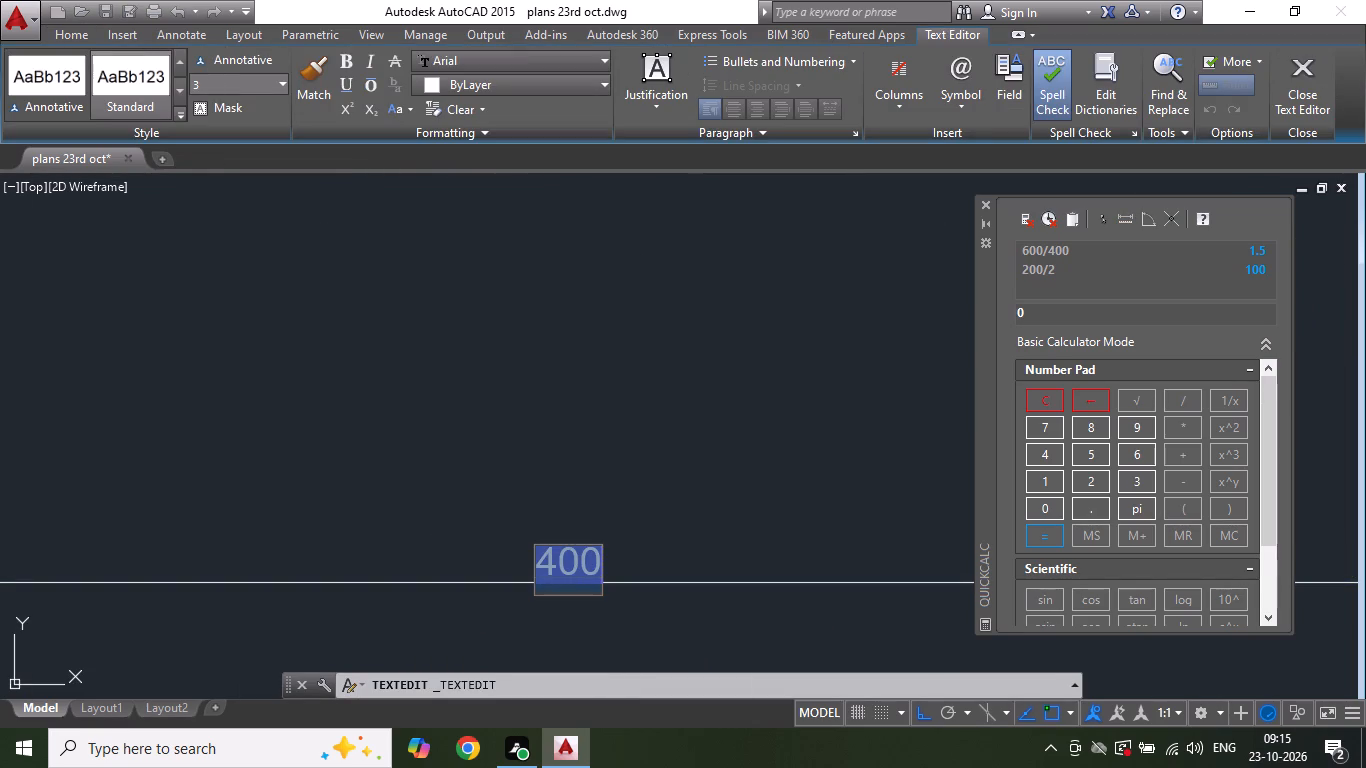
click(219, 80)
text(50)
key(Return)
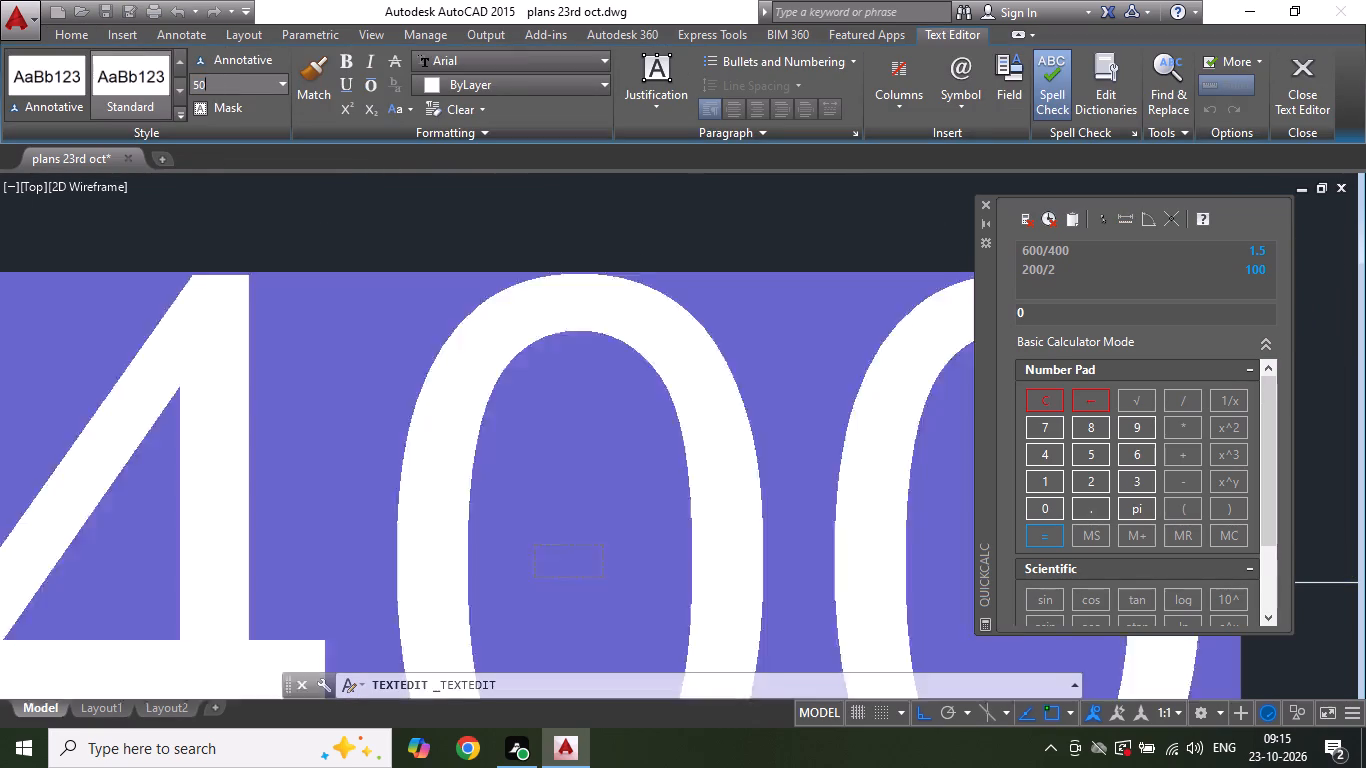
scroll(385, 347, down, 4)
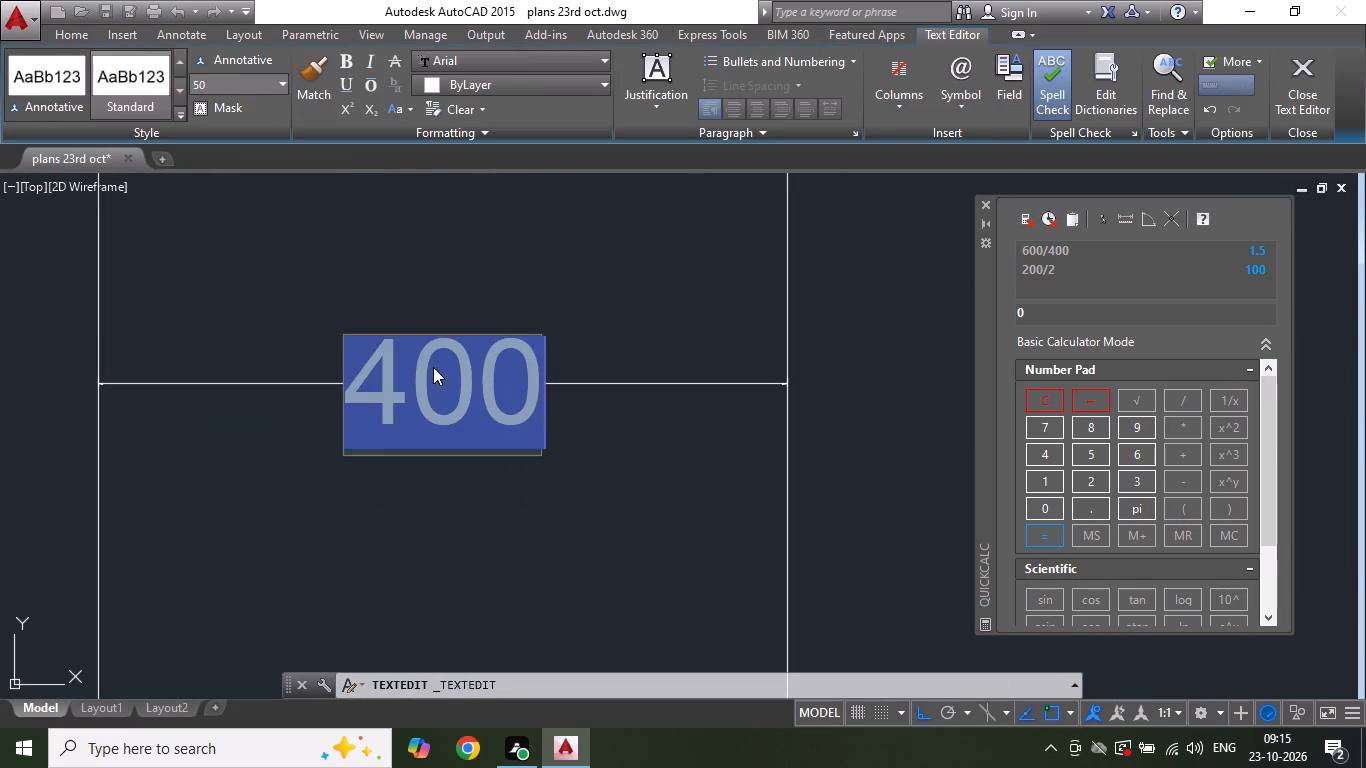
click(482, 269)
scroll(472, 429, down, 6)
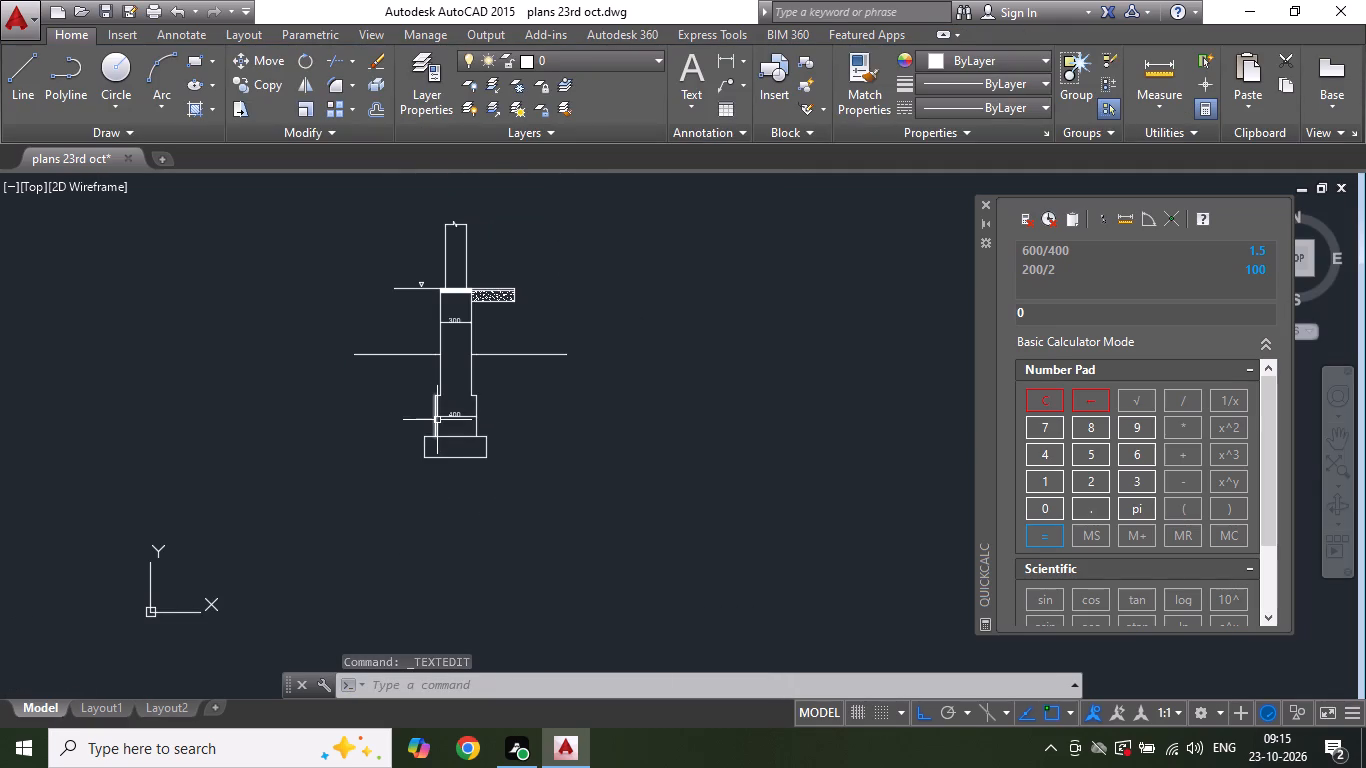
scroll(452, 302, up, 3)
scroll(491, 405, down, 2)
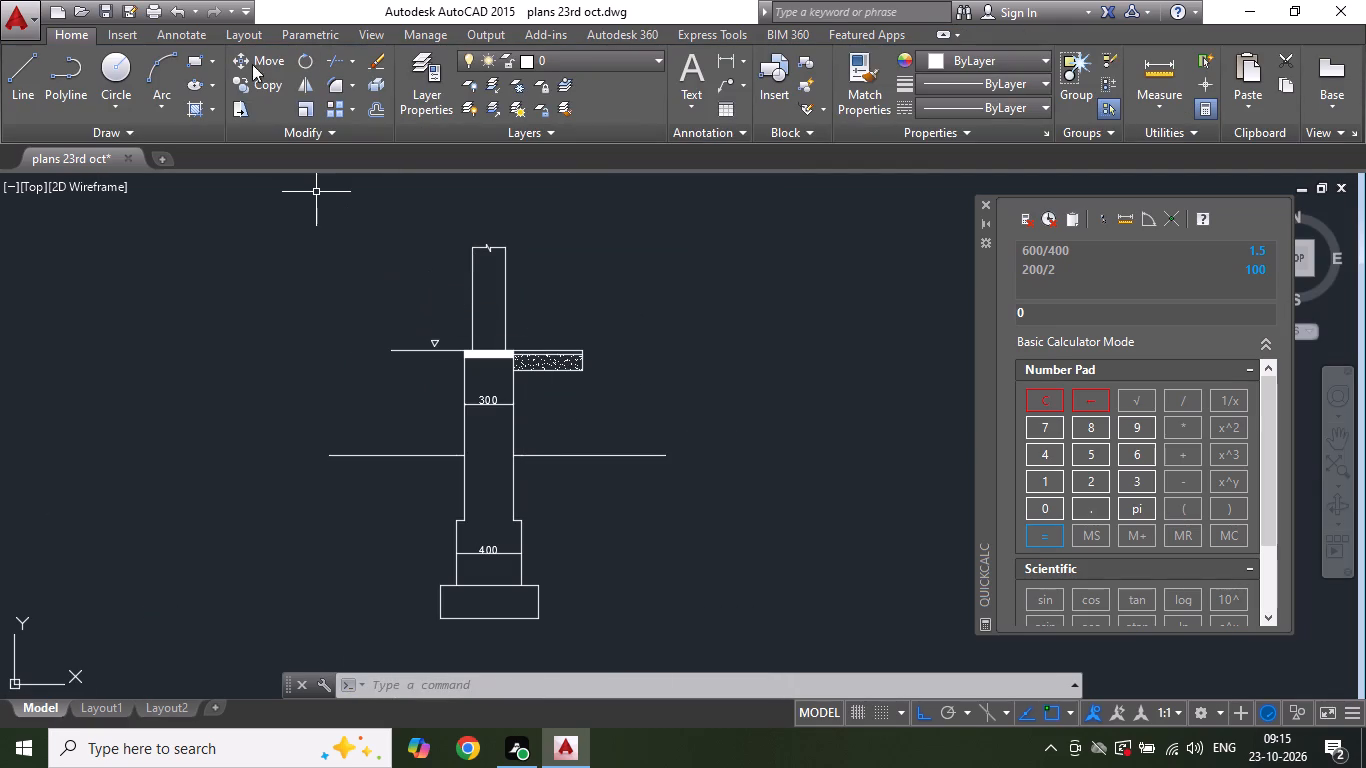
Add a vertical linear dimension left of the column, from the level line under the triangular mark down to the ground line.
click(720, 52)
scroll(444, 357, up, 1)
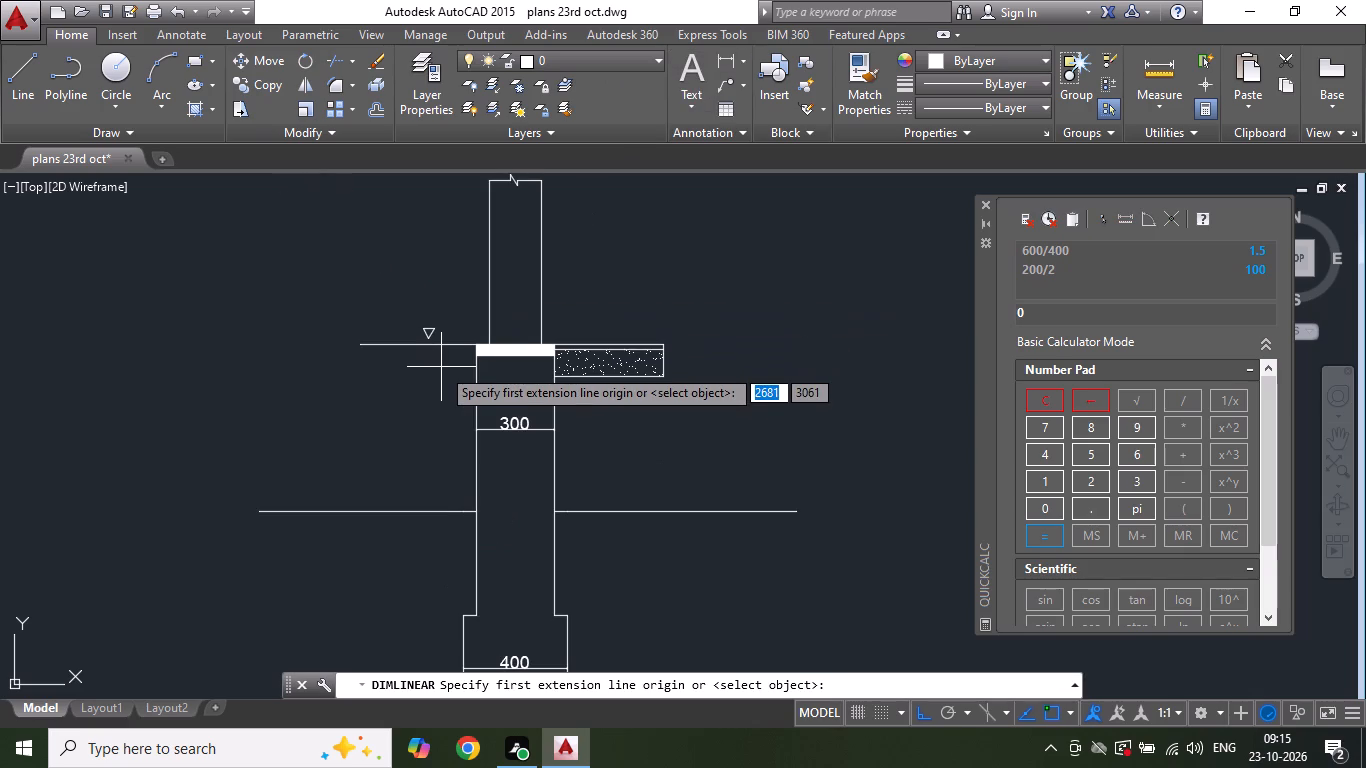
click(401, 348)
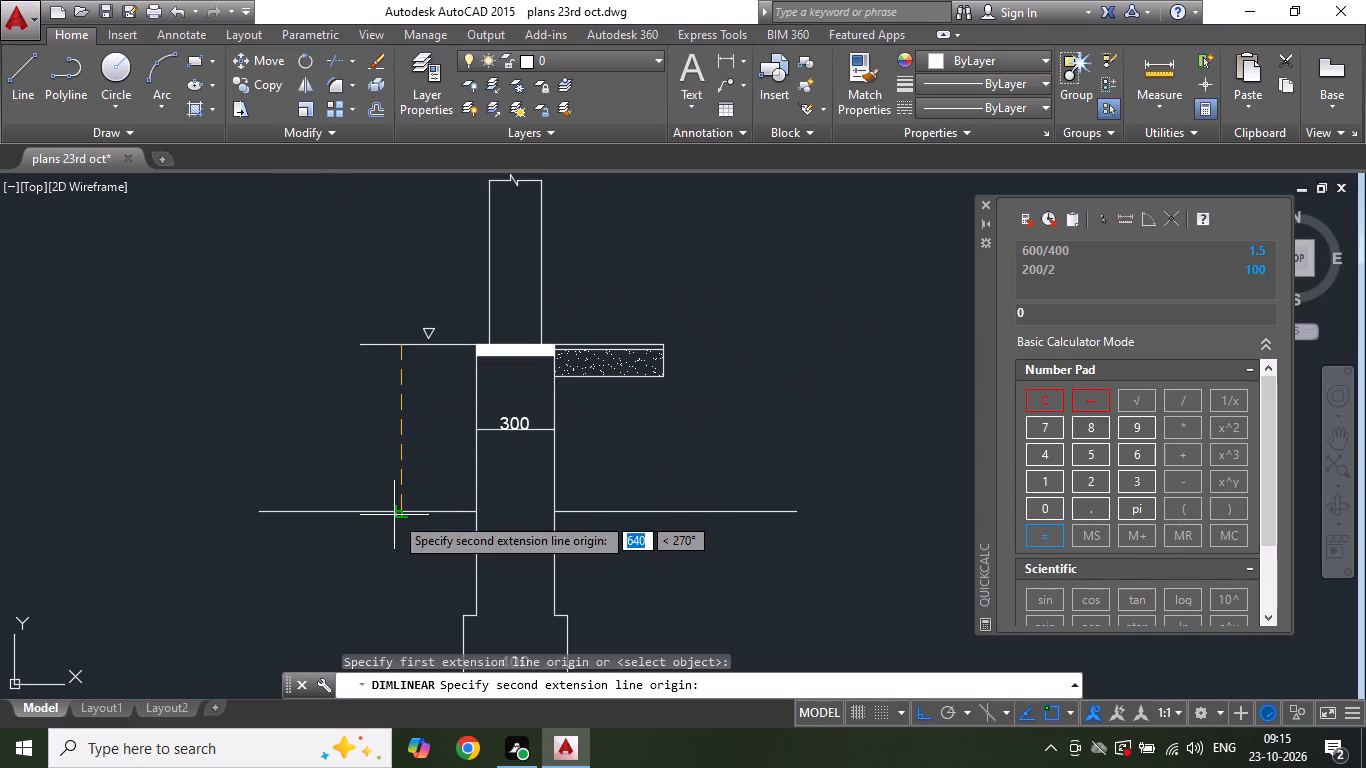
click(397, 507)
click(391, 486)
Override the vertical dimension's text with 600 and set its text height to 50.
scroll(377, 435, up, 4)
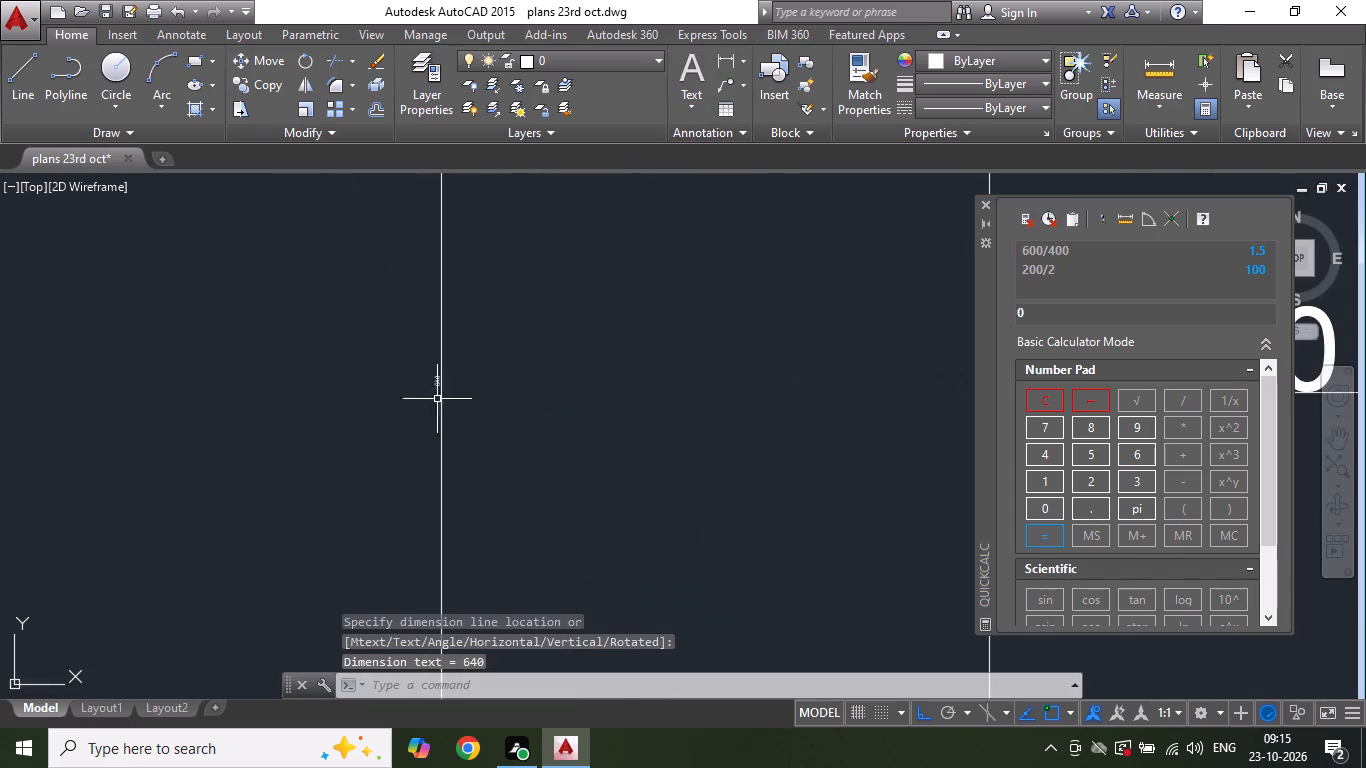
scroll(449, 393, up, 3)
double_click(397, 352)
key(ctrl+a)
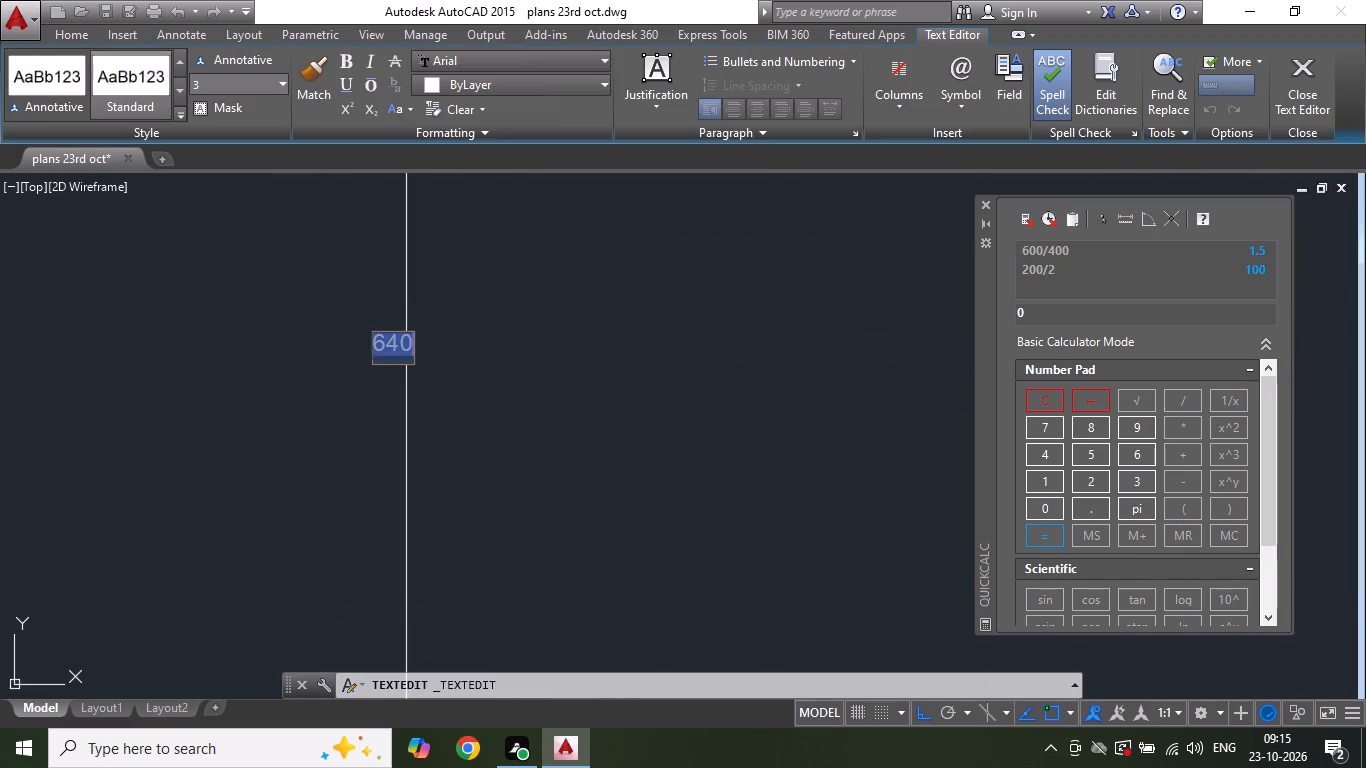
text(600)
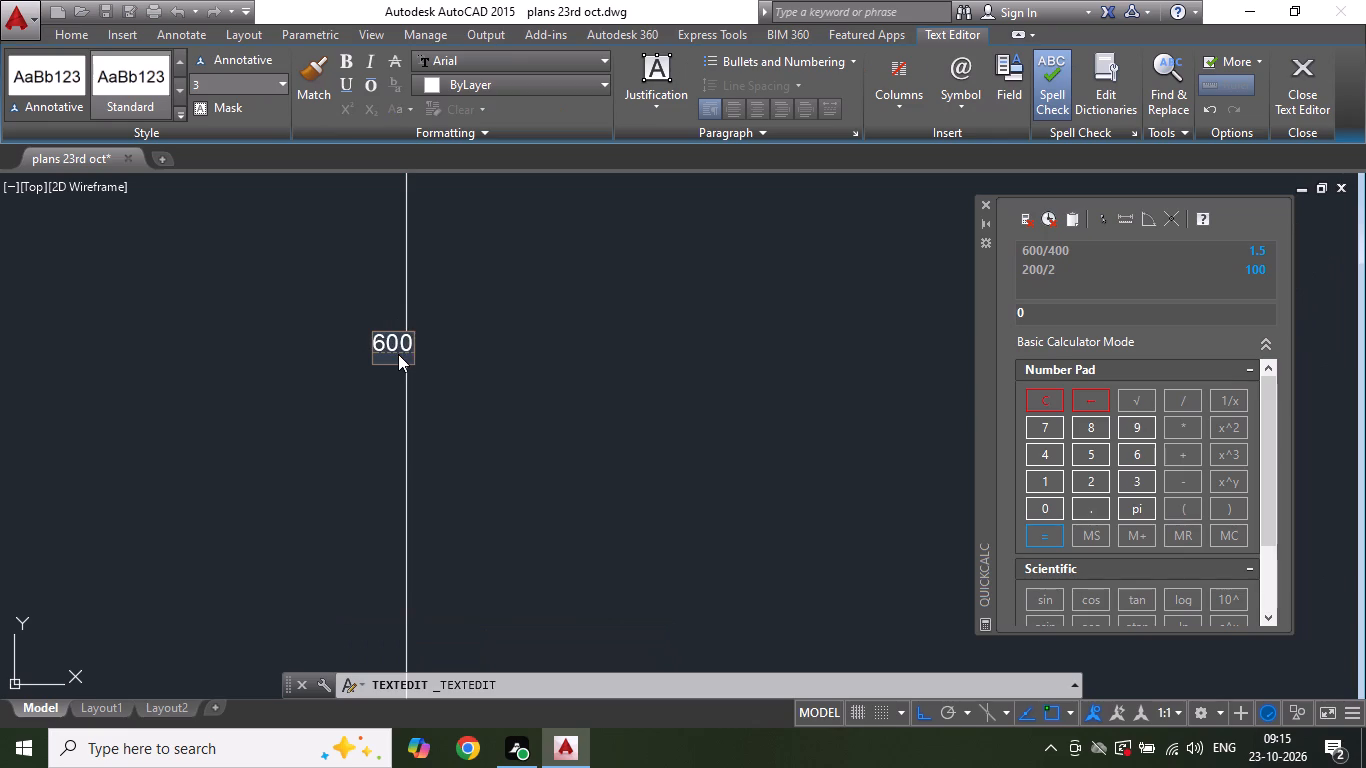
key(ctrl+a)
click(230, 79)
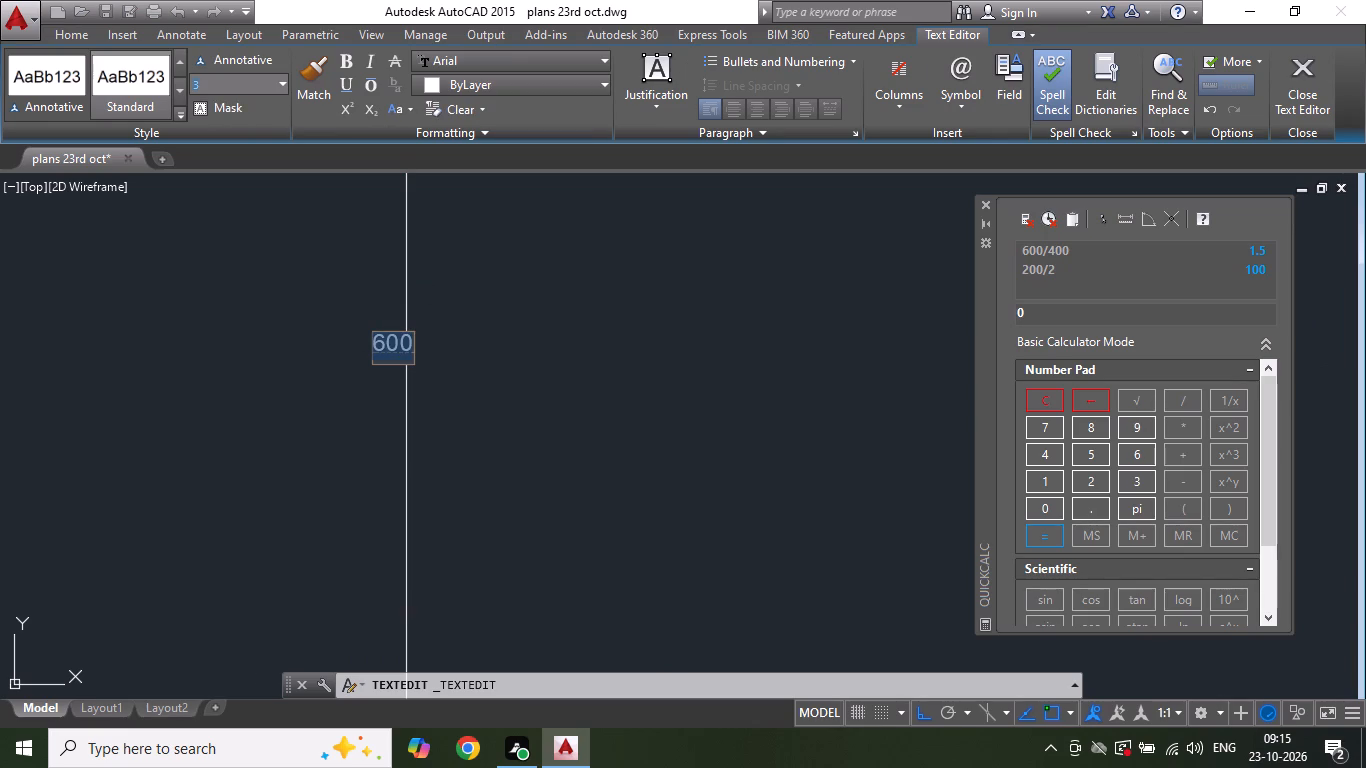
scroll(457, 306, down, 6)
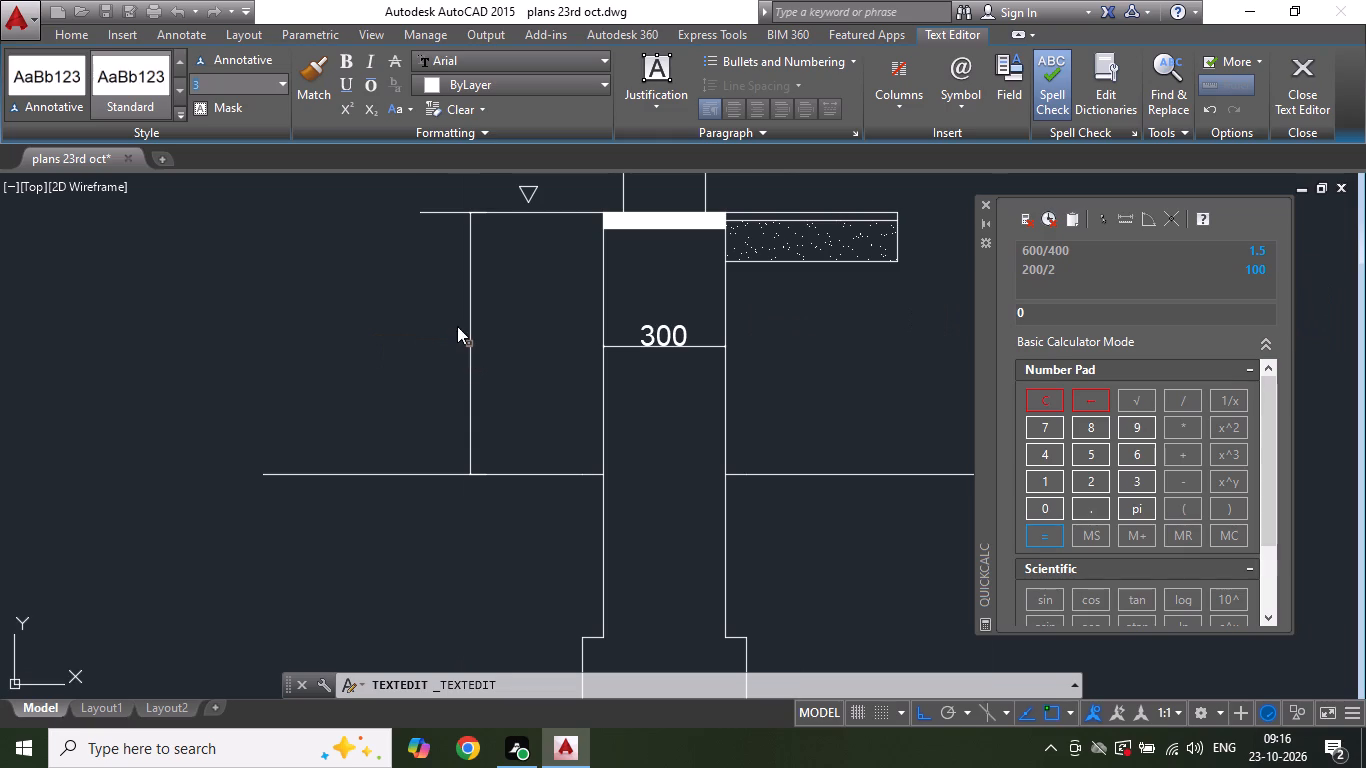
text(50)
key(Return)
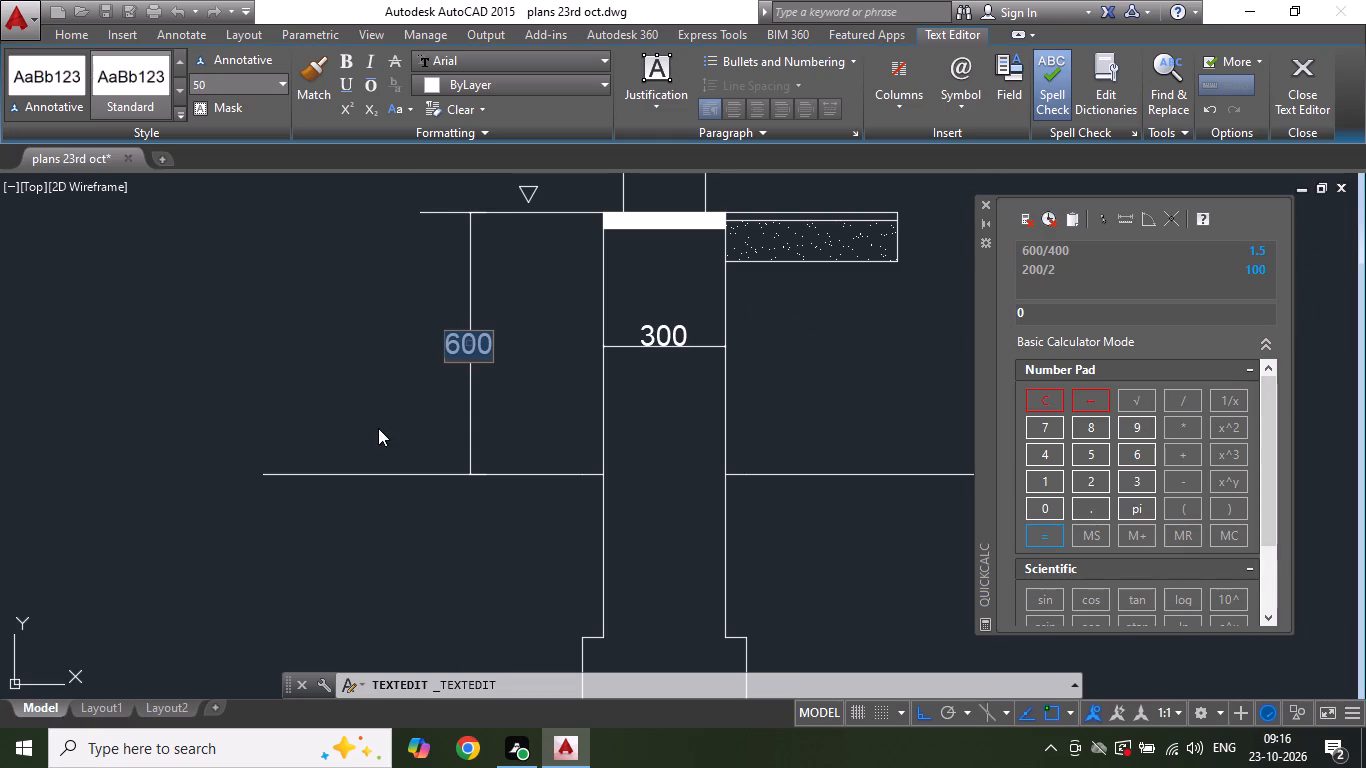
click(378, 428)
scroll(506, 432, down, 2)
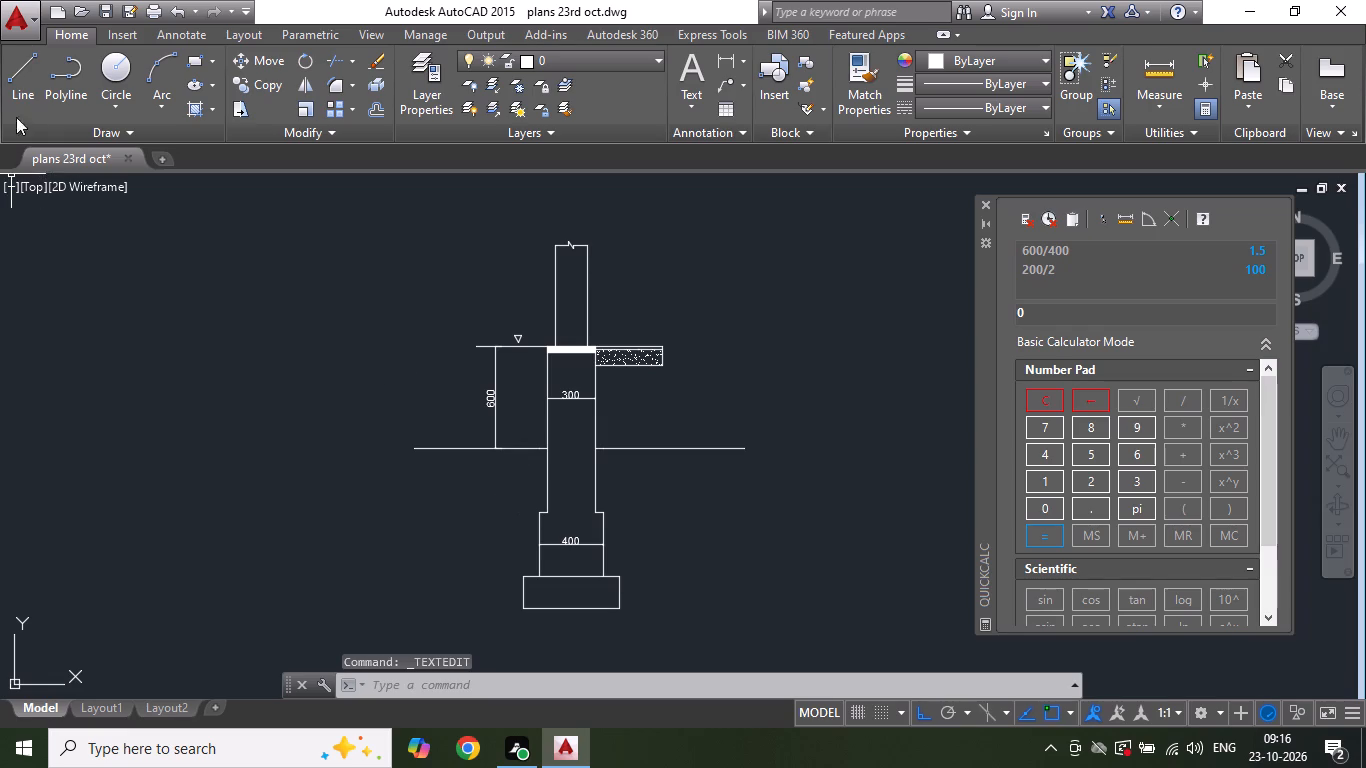
Draw a horizontal line extending left from the top-left corner of the wider step below the column.
click(11, 87)
click(538, 508)
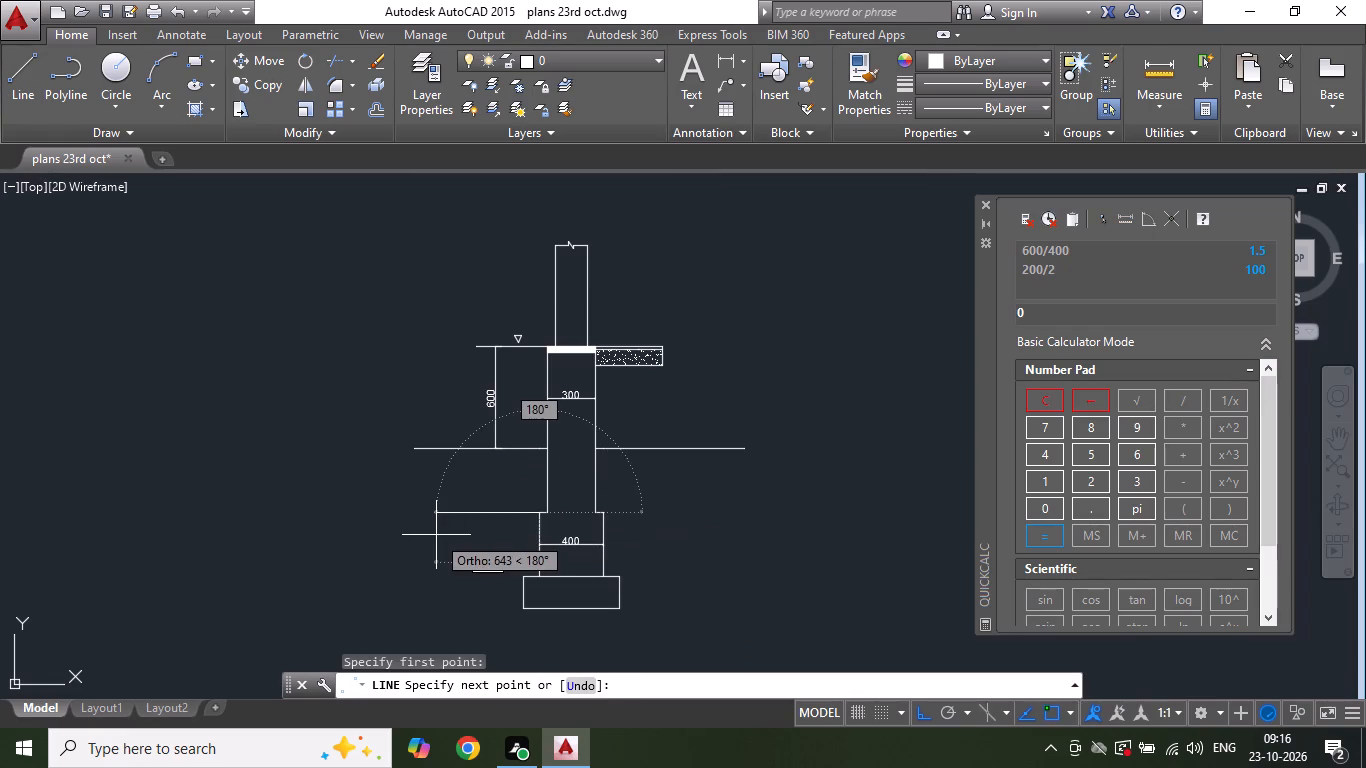
click(428, 532)
key(Escape)
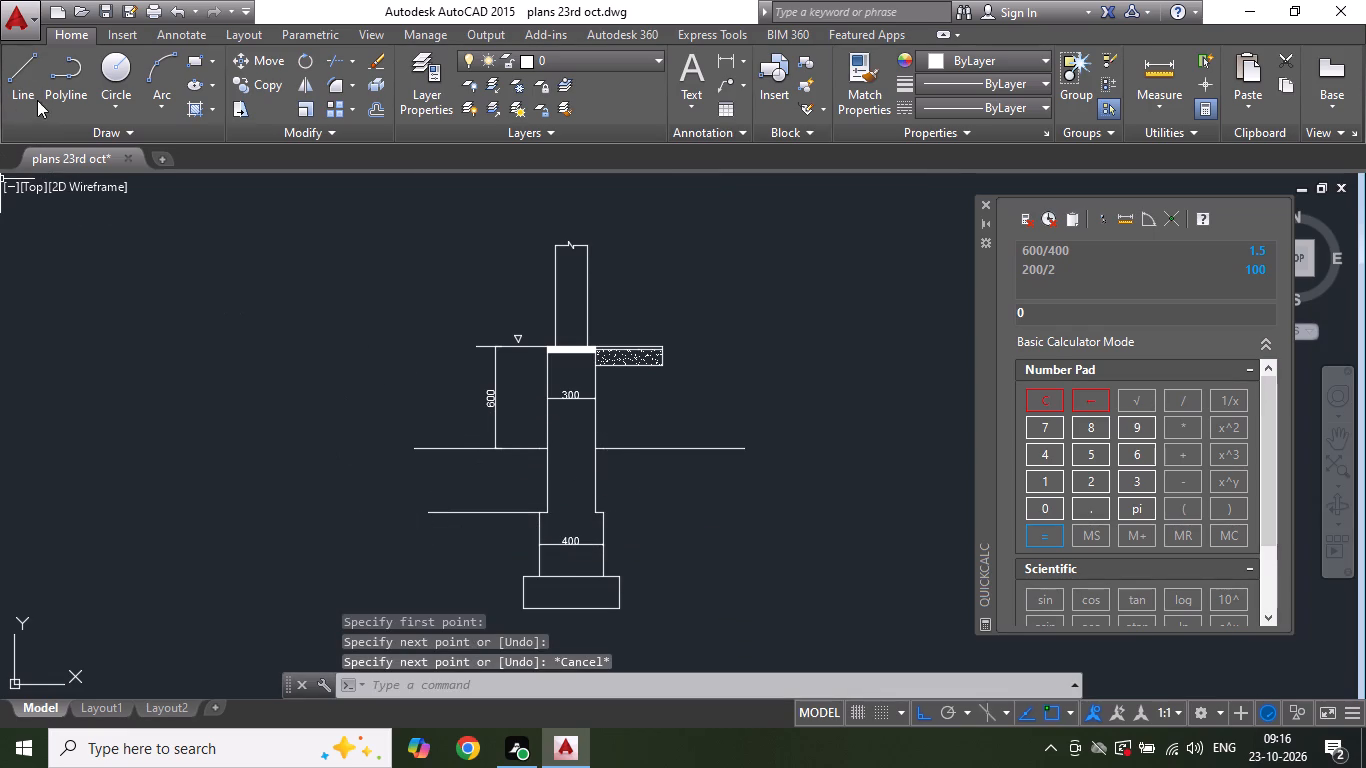
Draw a horizontal line extending left from the top-left corner of the bottom footing block.
click(30, 95)
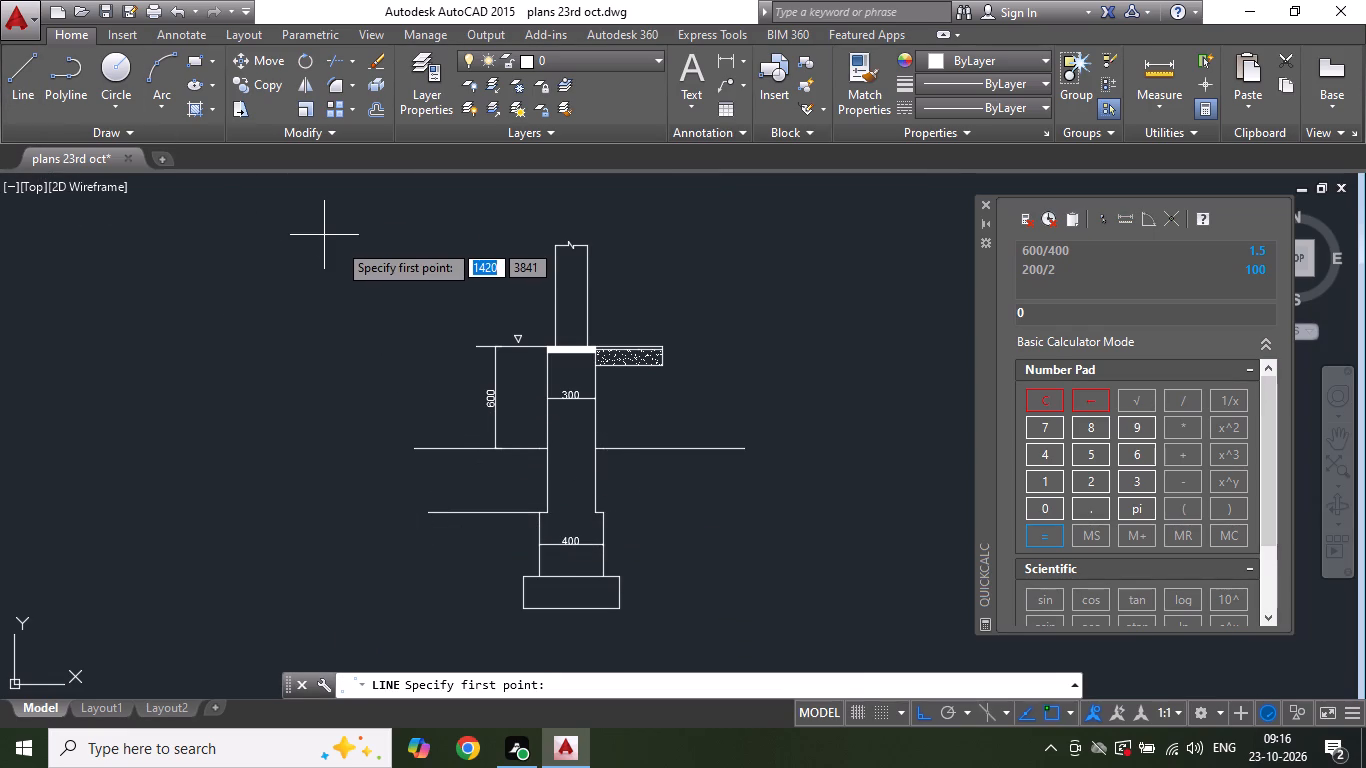
click(517, 579)
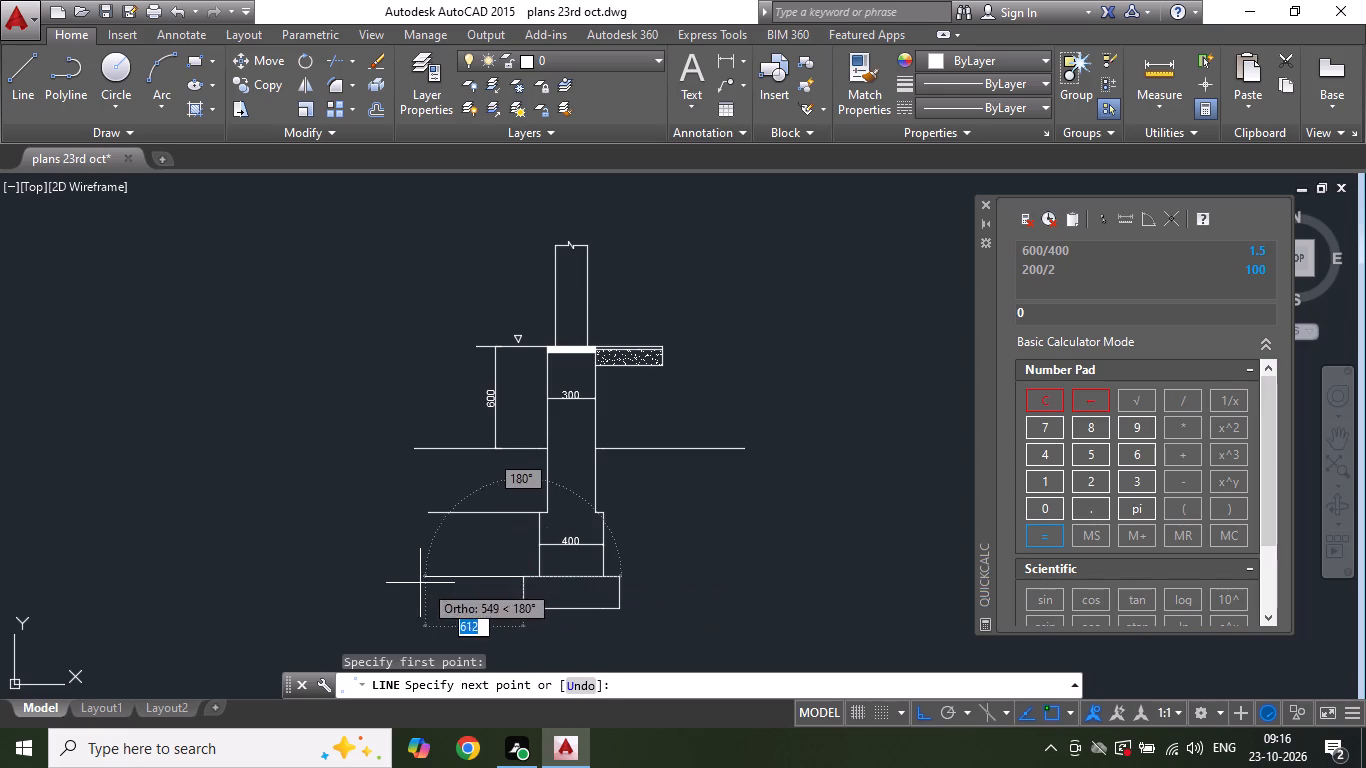
click(420, 583)
key(Escape)
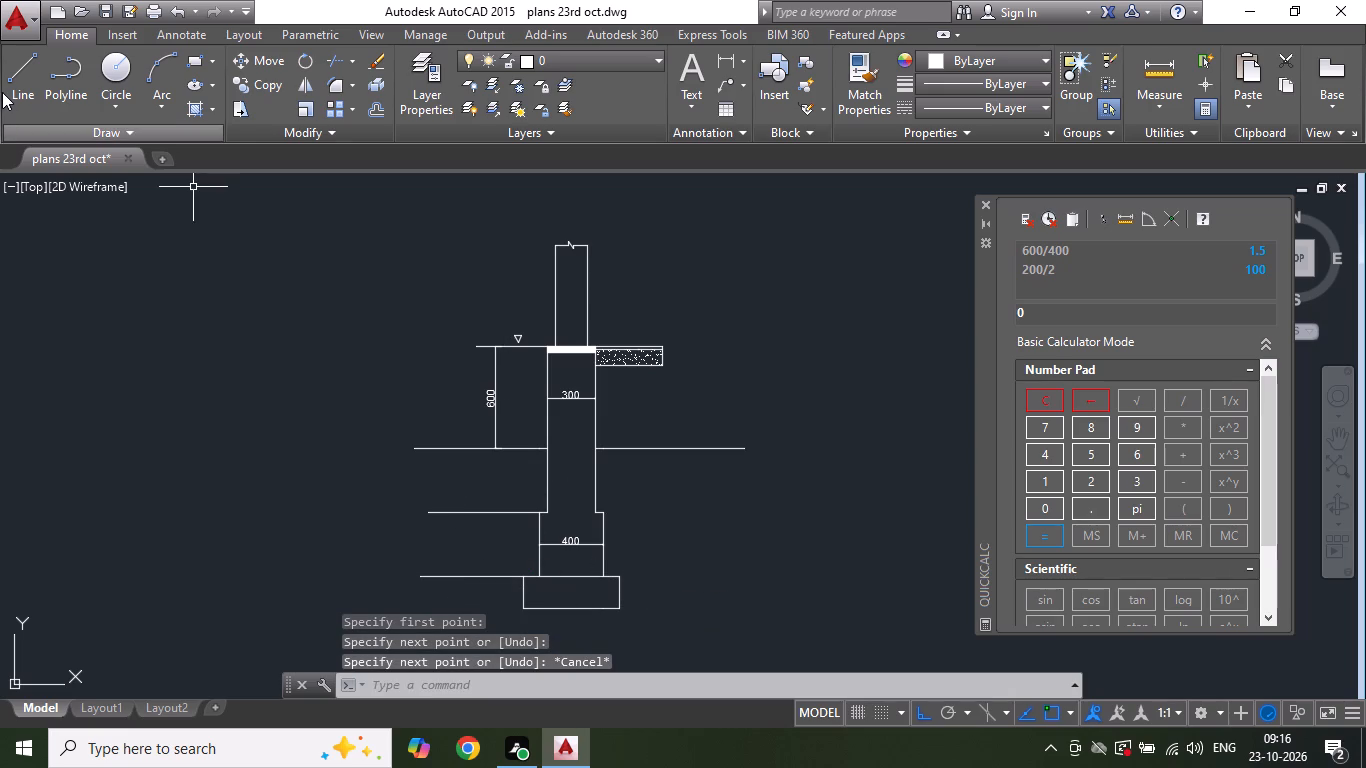
Draw a horizontal line about 583 long extending left from the bottom-left corner of the footing block.
double_click(2, 92)
scroll(412, 441, down, 1)
scroll(457, 546, up, 2)
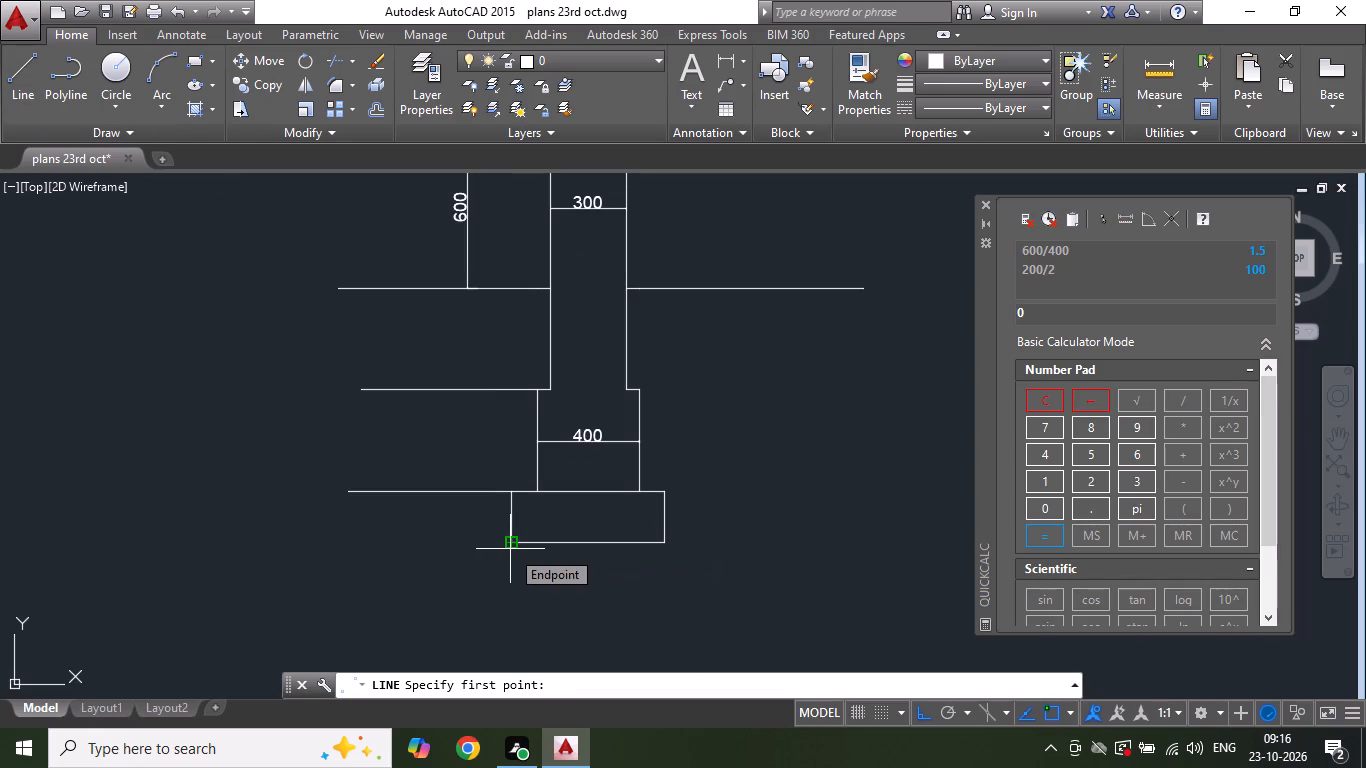
click(510, 549)
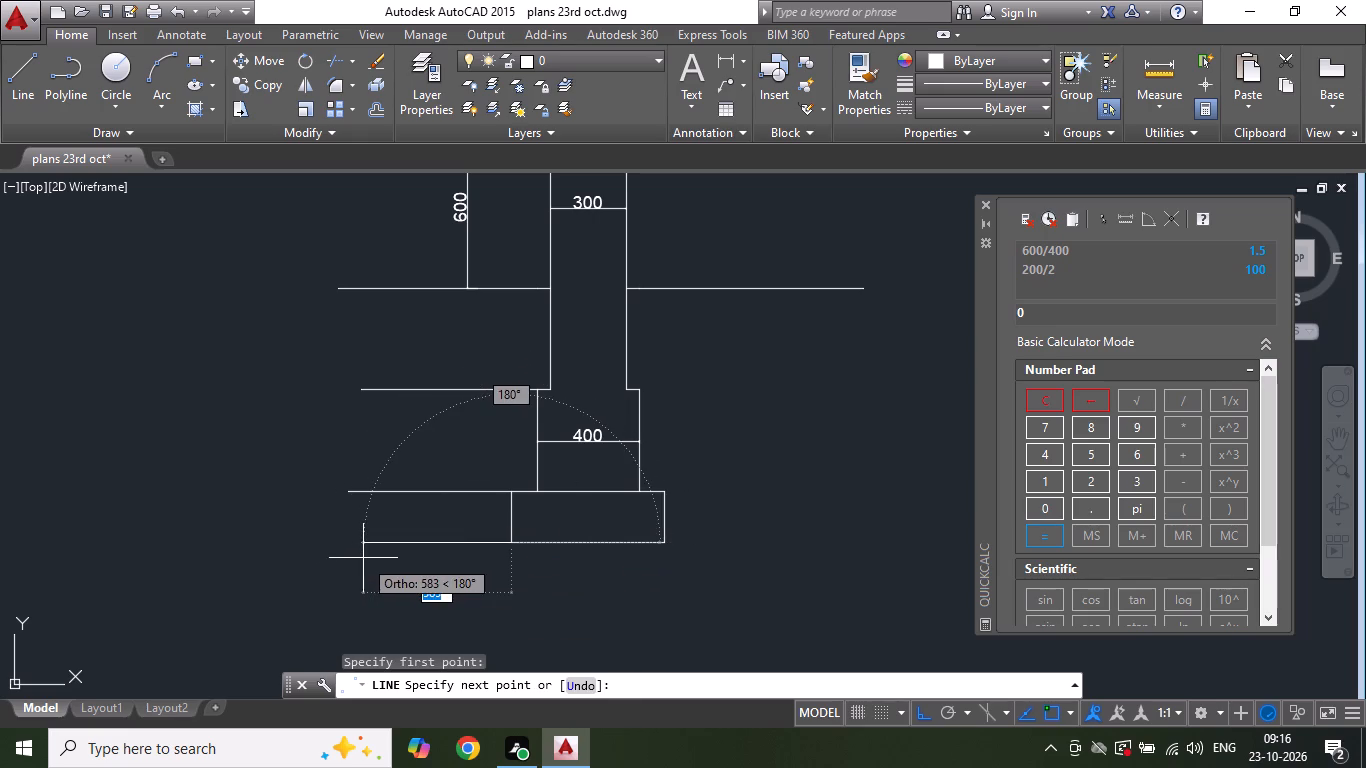
click(363, 558)
key(Escape)
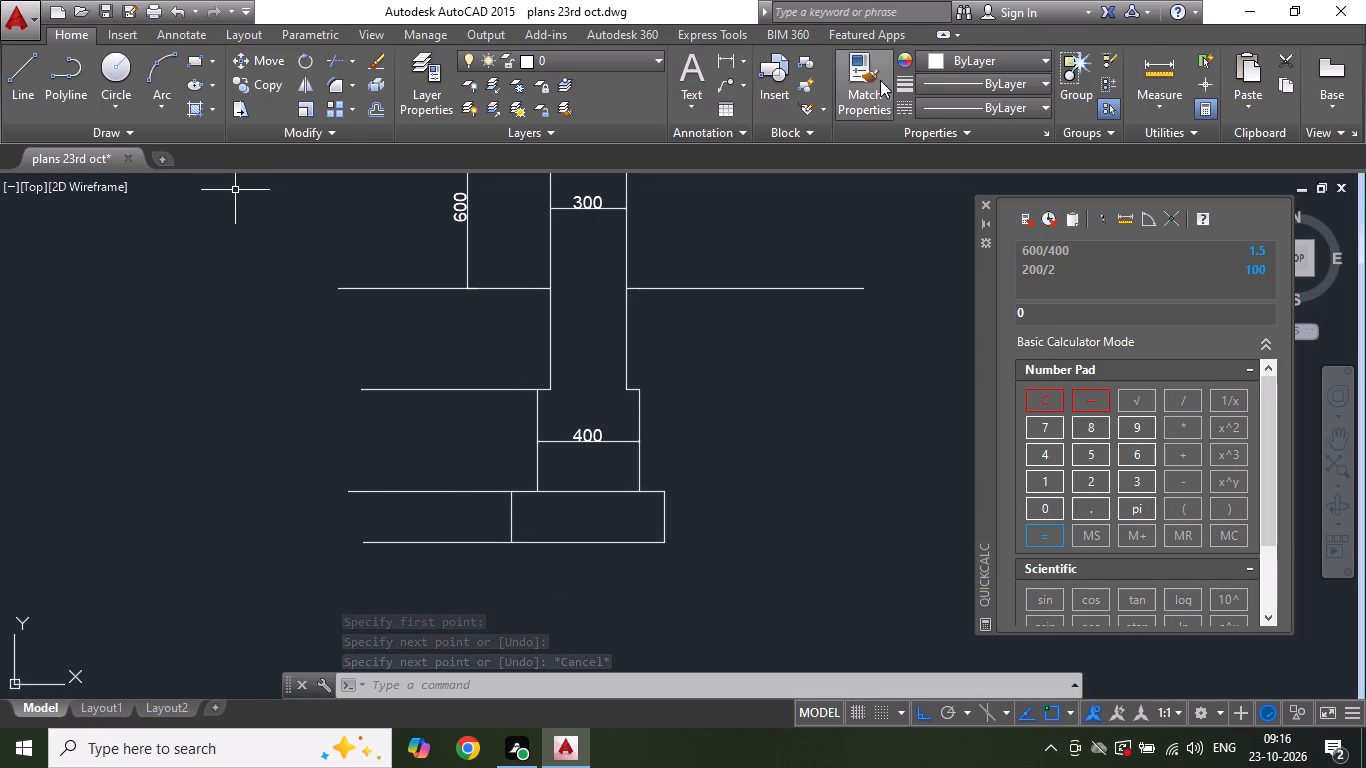
Add a vertical linear dimension from the ground line down to the wider step's top line, aligned under the 600 dimension.
click(729, 62)
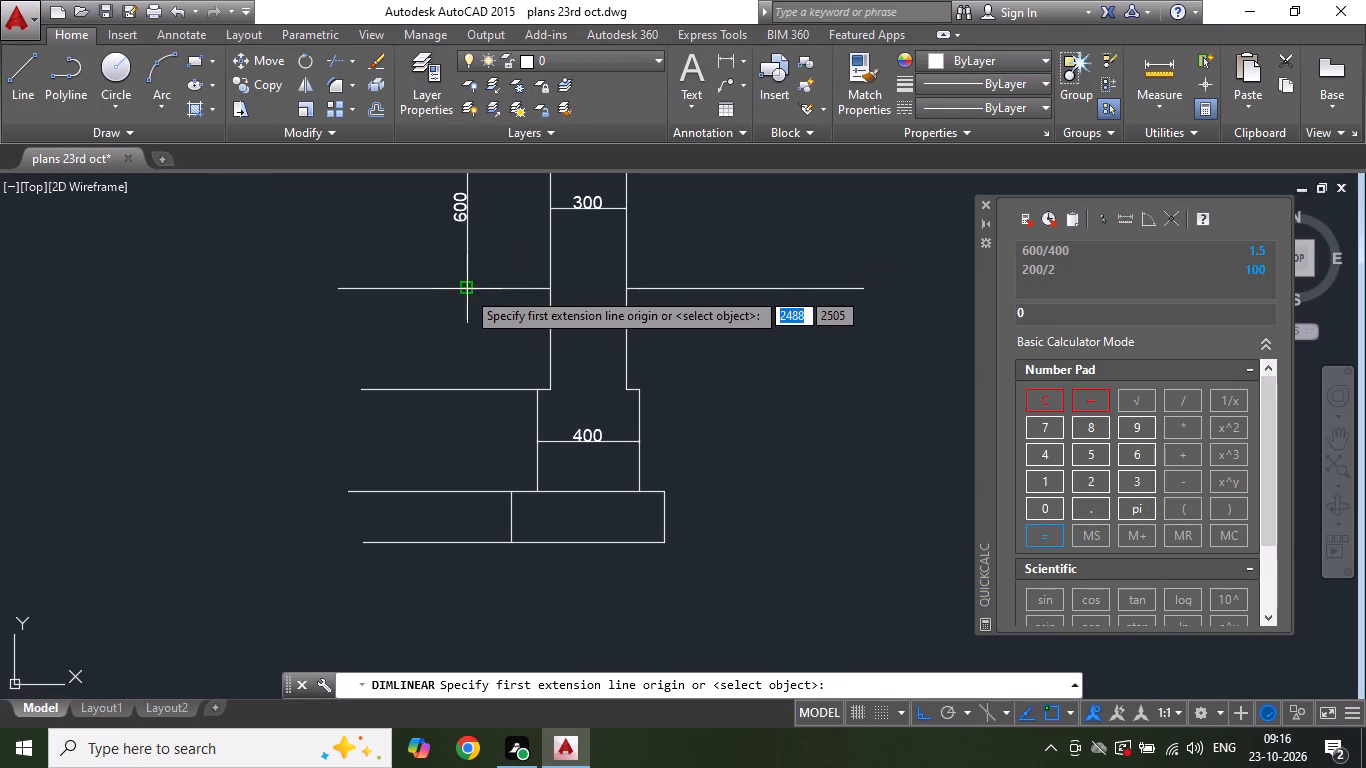
click(466, 290)
click(471, 390)
scroll(459, 359, up, 1)
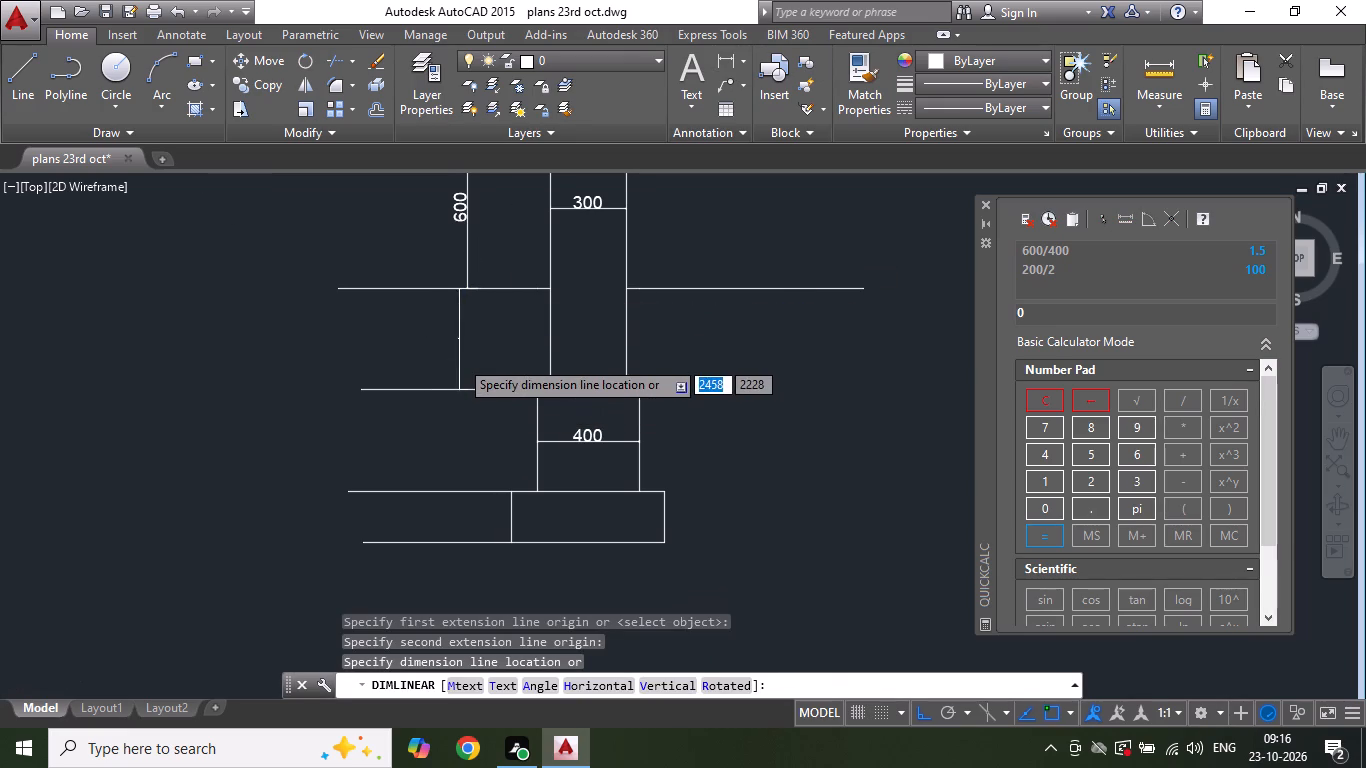
scroll(459, 359, up, 1)
click(476, 359)
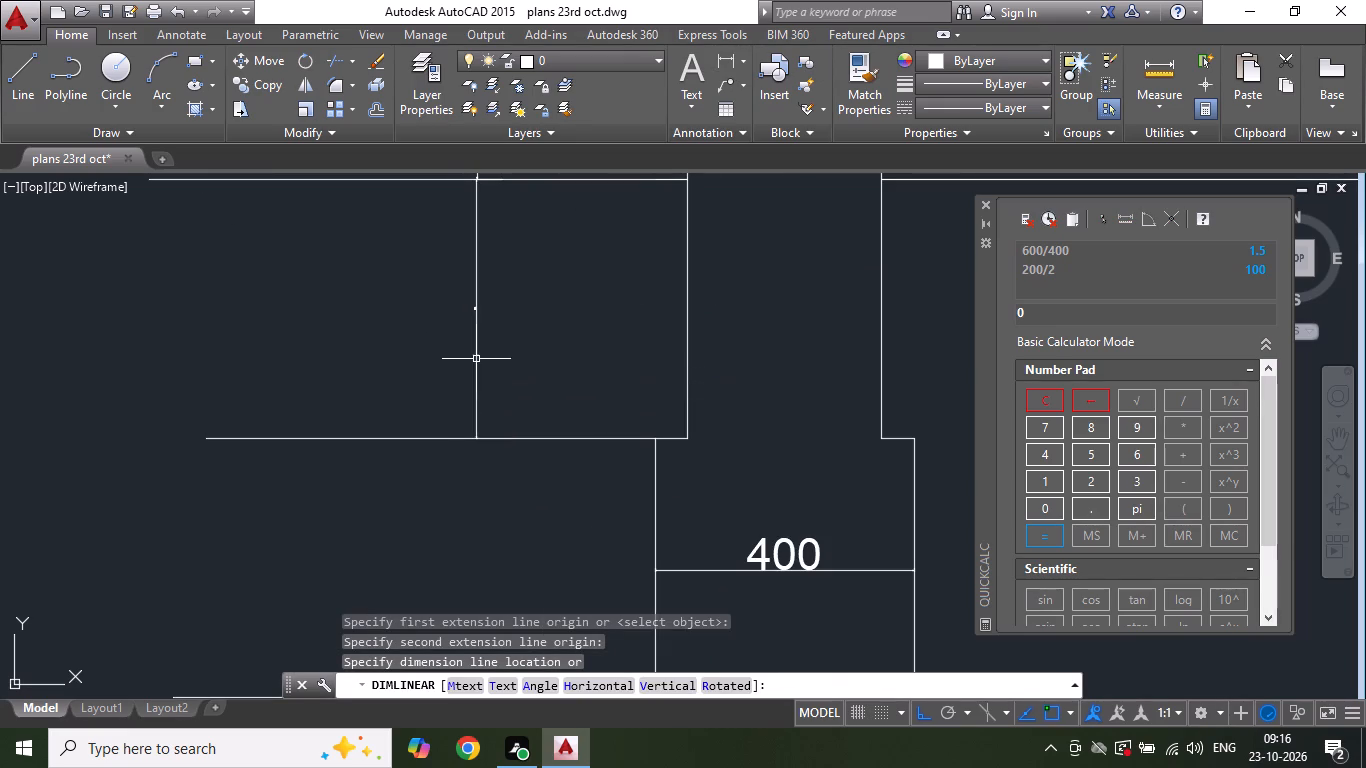
Set the text height of the vertical dimension between the ground line and the wider step to 50.
scroll(466, 315, up, 4)
double_click(497, 274)
key(ctrl+a)
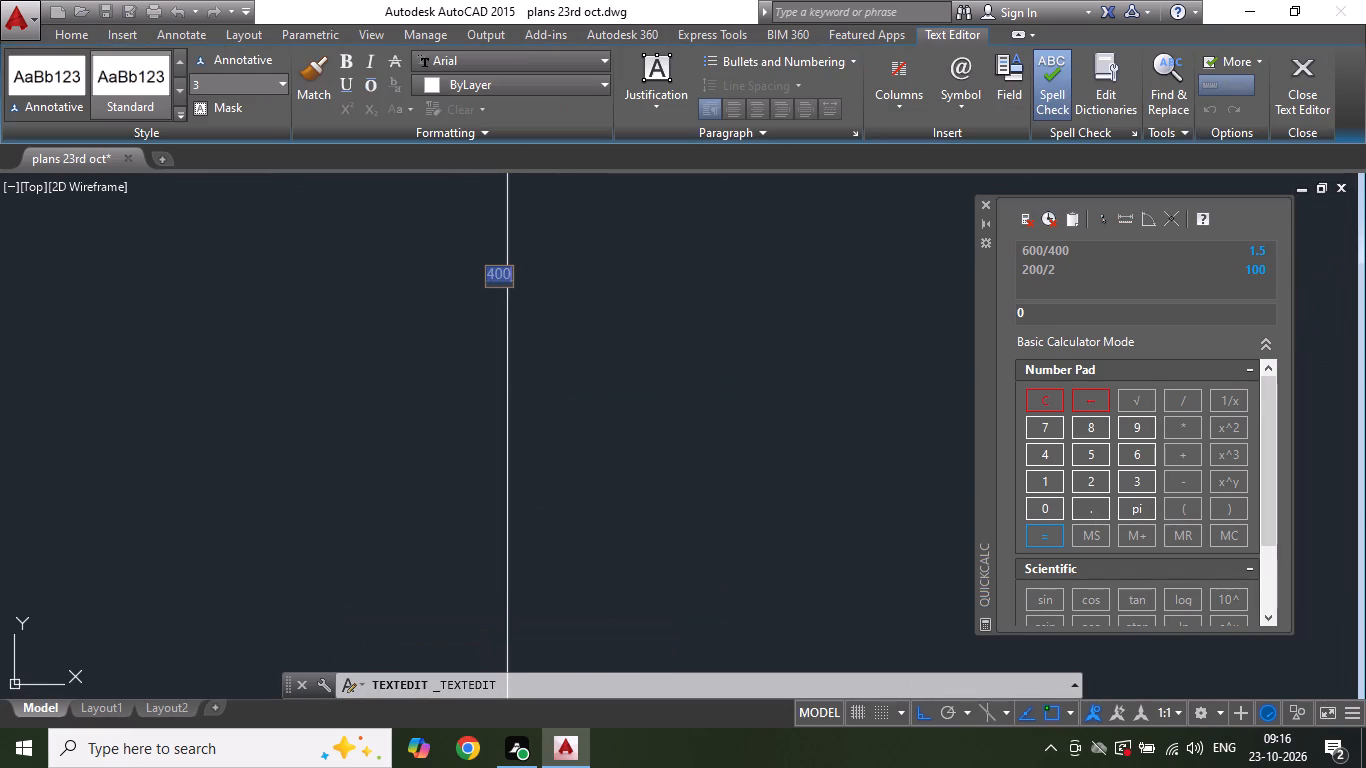
click(235, 87)
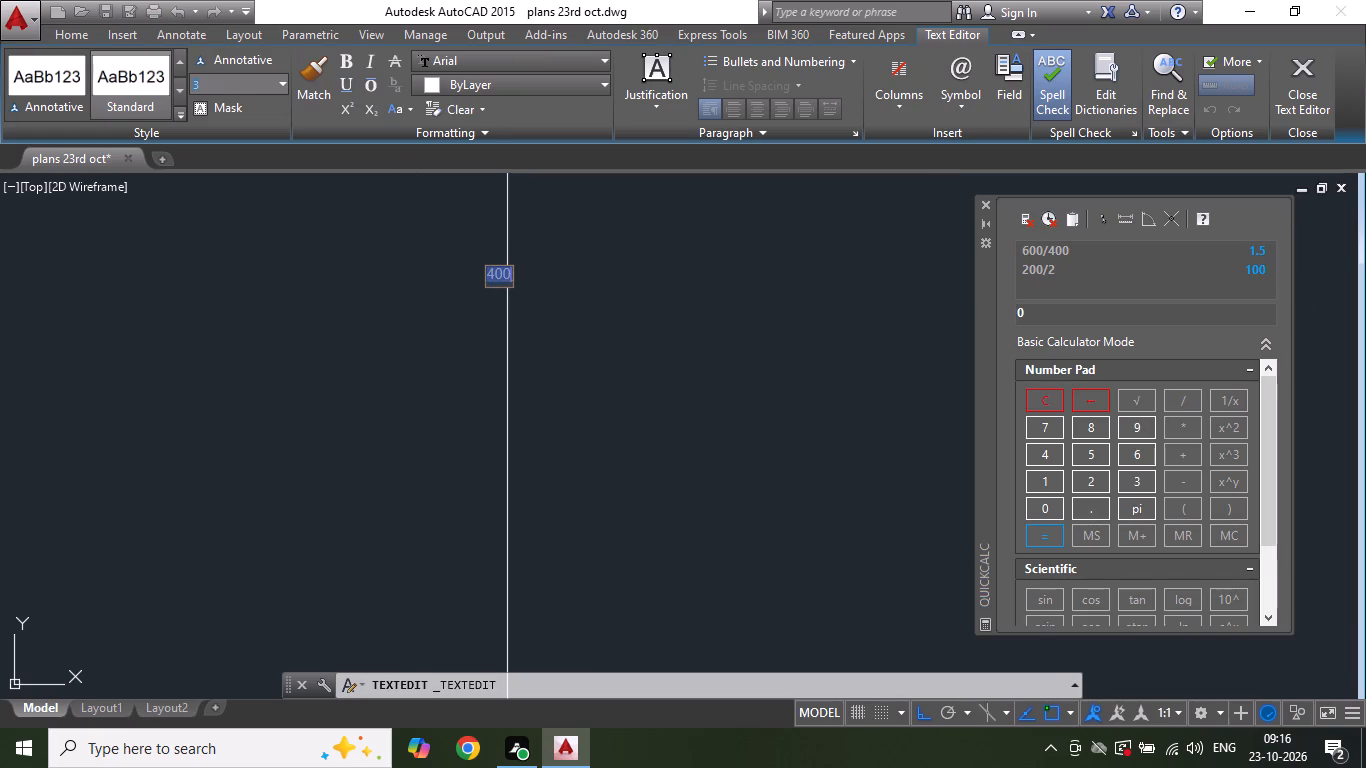
text(50)
key(Return)
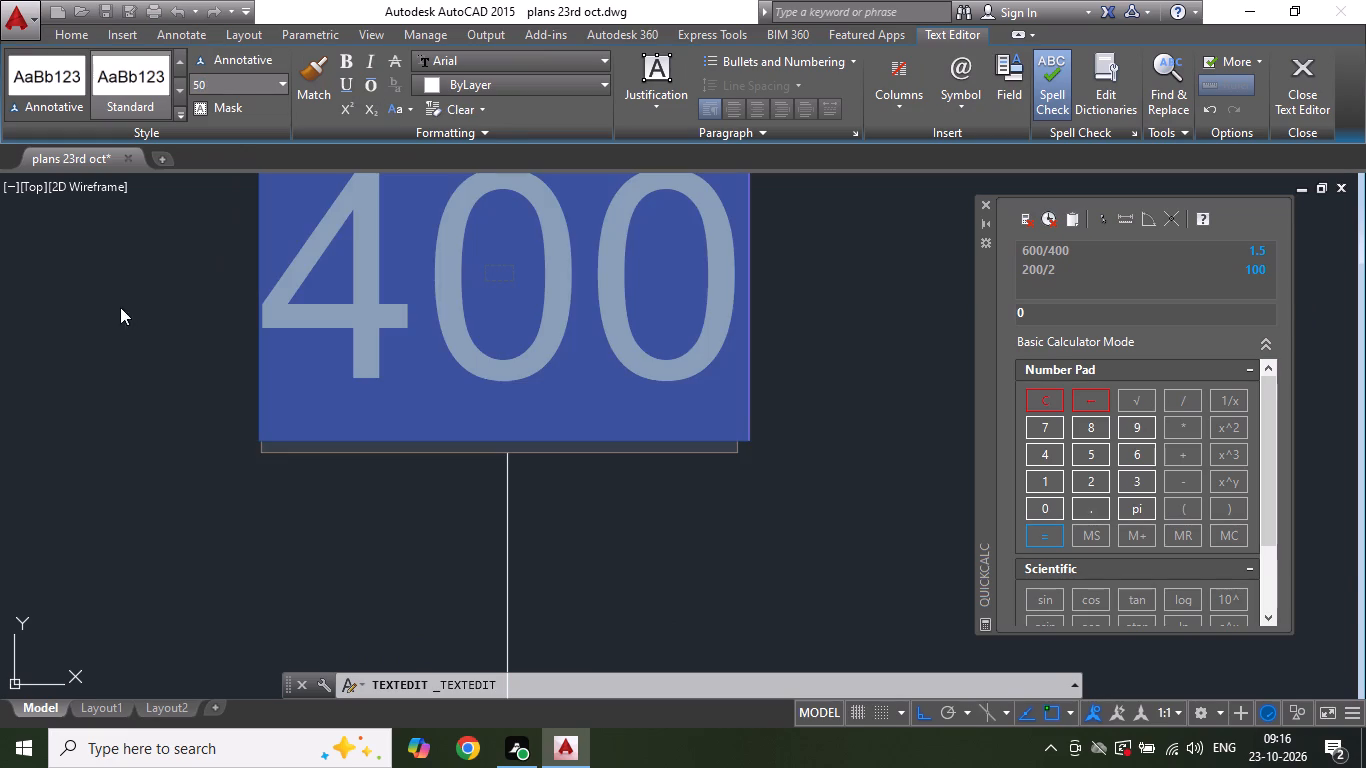
click(119, 307)
scroll(530, 456, down, 8)
scroll(553, 429, up, 3)
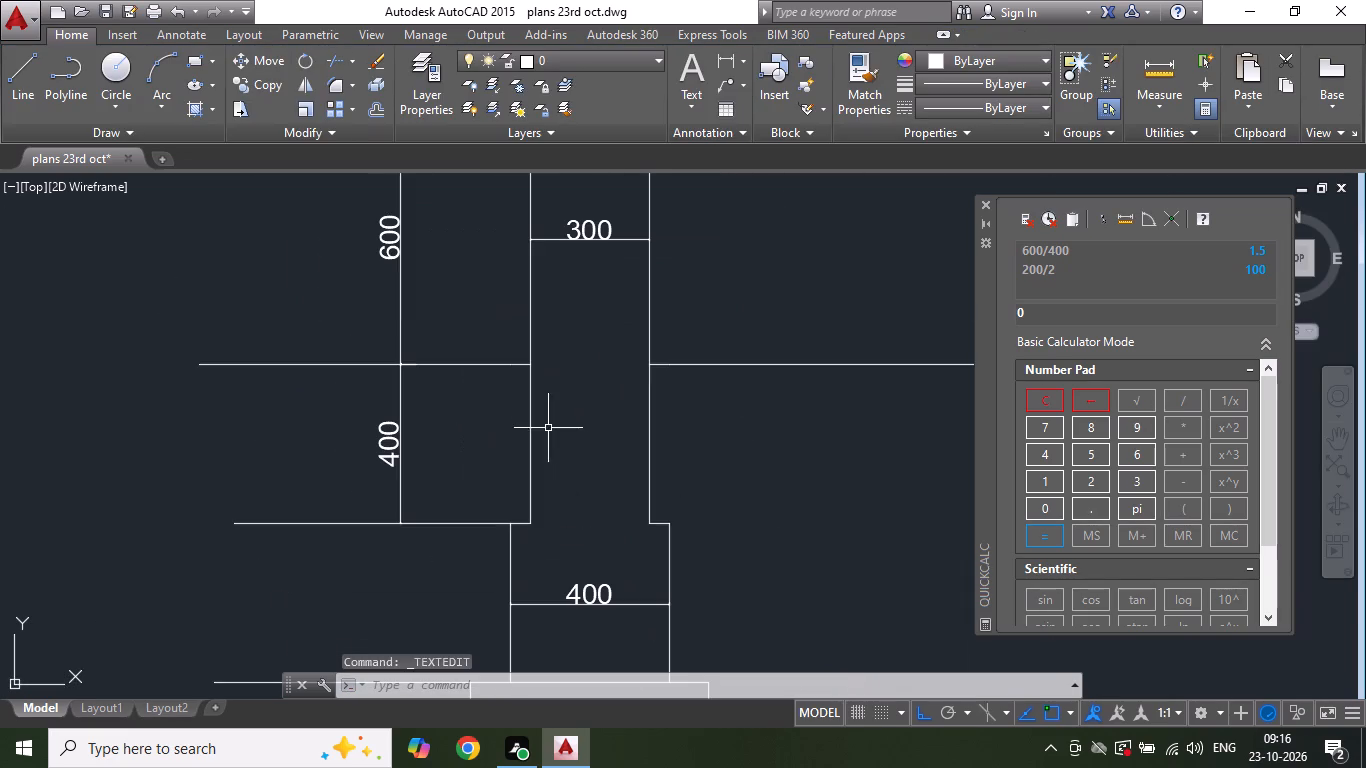
Add a vertical linear dimension from the wider step's top line down to the footing's top line, in line with the dimensions above.
click(722, 60)
scroll(443, 296, down, 2)
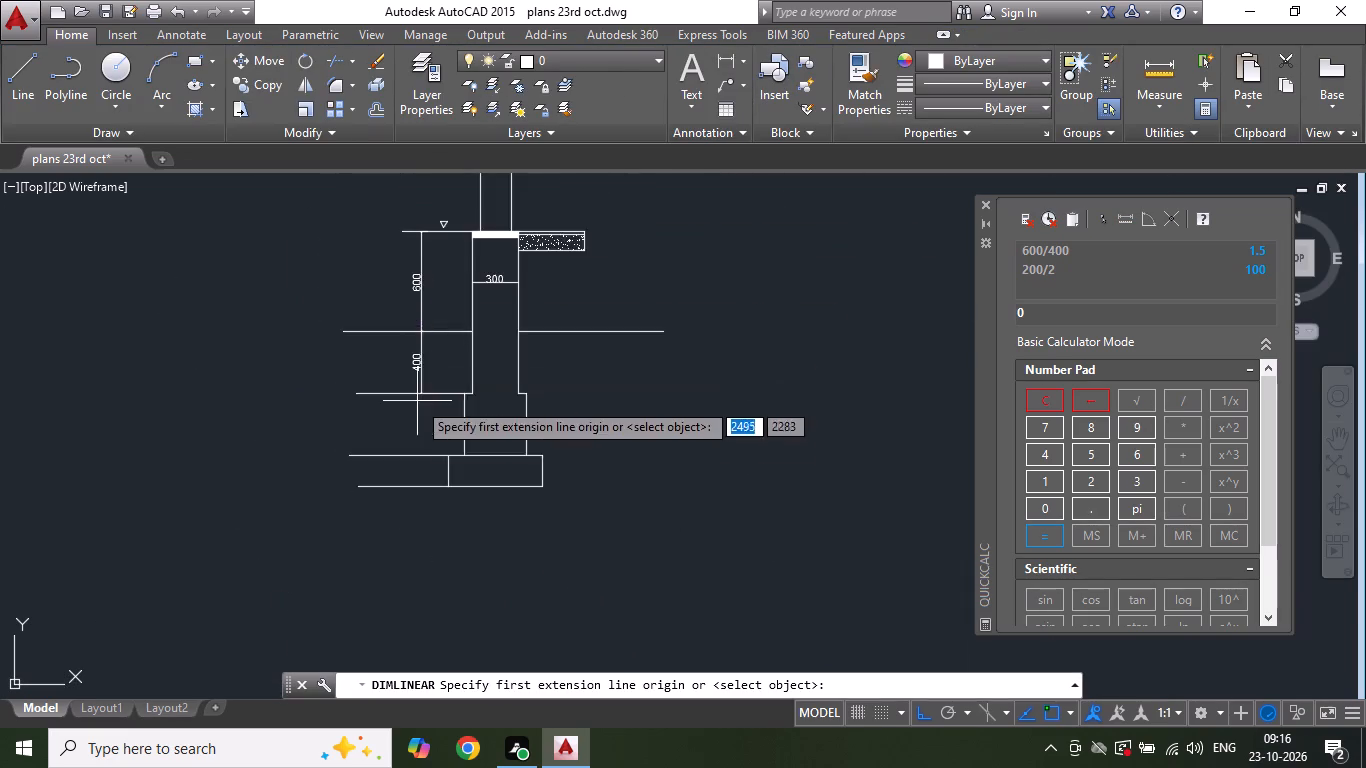
scroll(417, 422, up, 2)
click(422, 349)
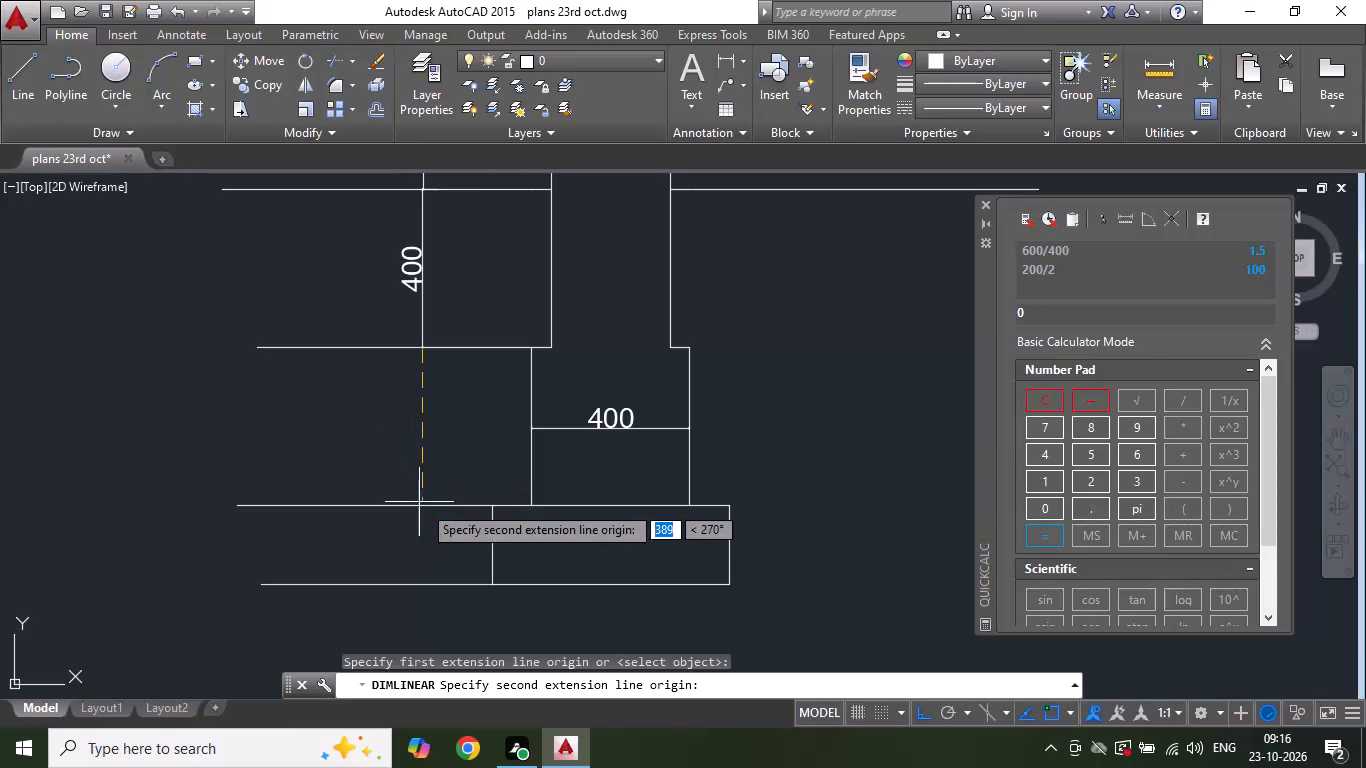
click(423, 506)
scroll(415, 477, up, 1)
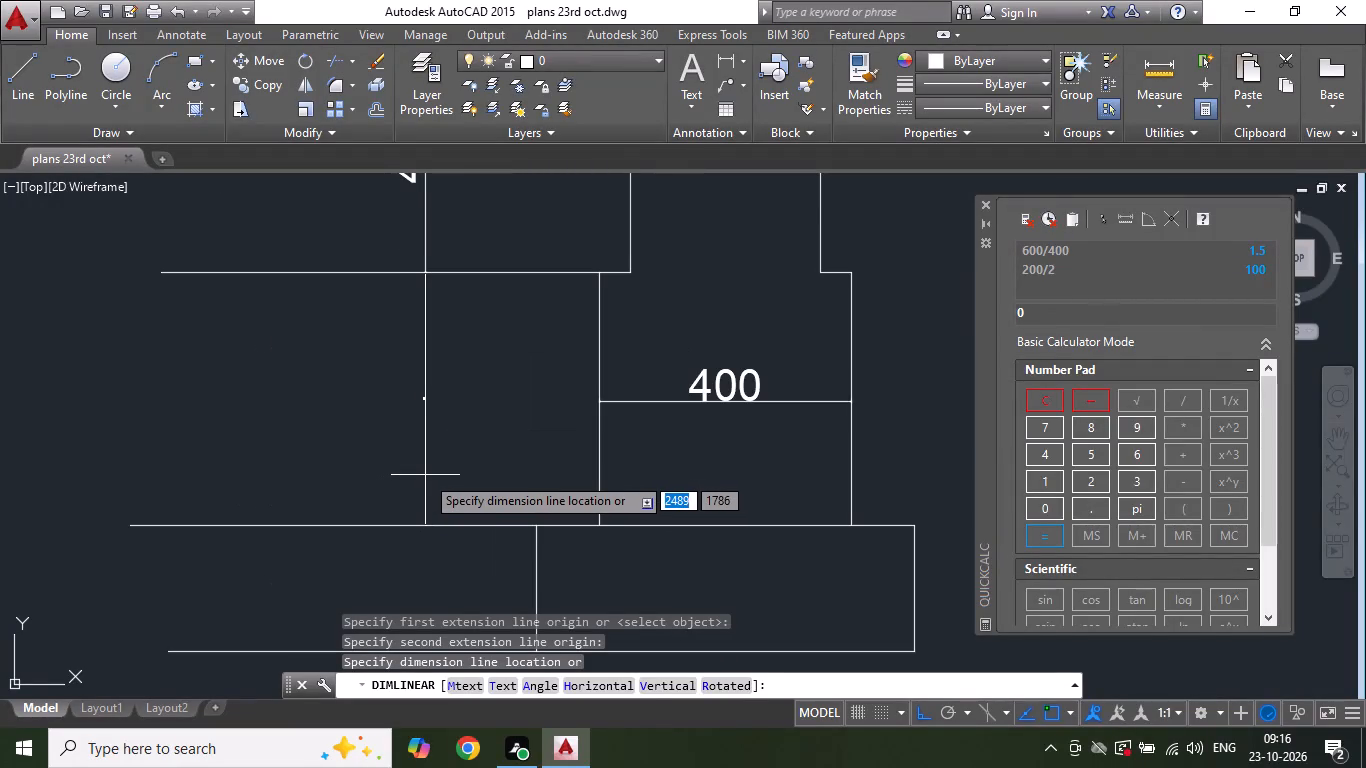
click(423, 473)
Set the text height of the wider step's vertical dimension to 50.
scroll(410, 394, up, 5)
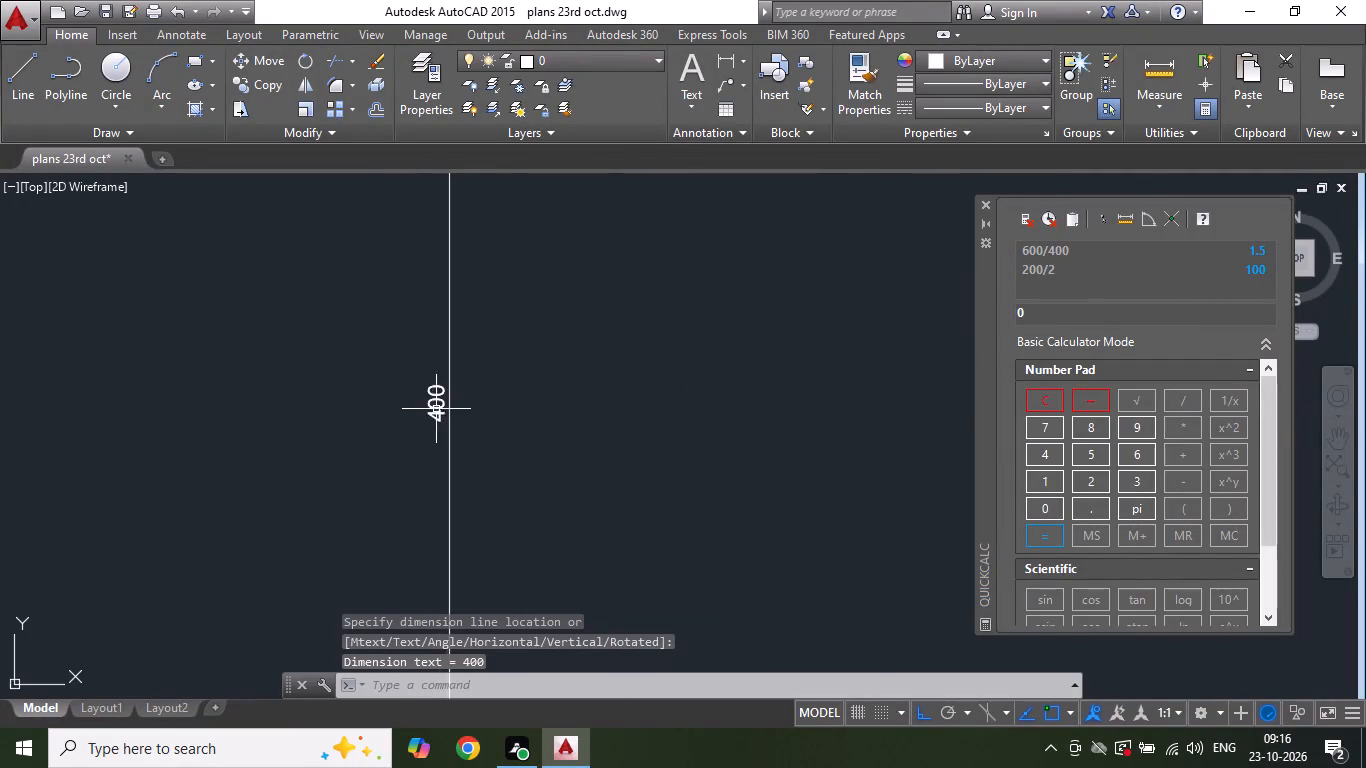
double_click(442, 408)
key(ctrl+a)
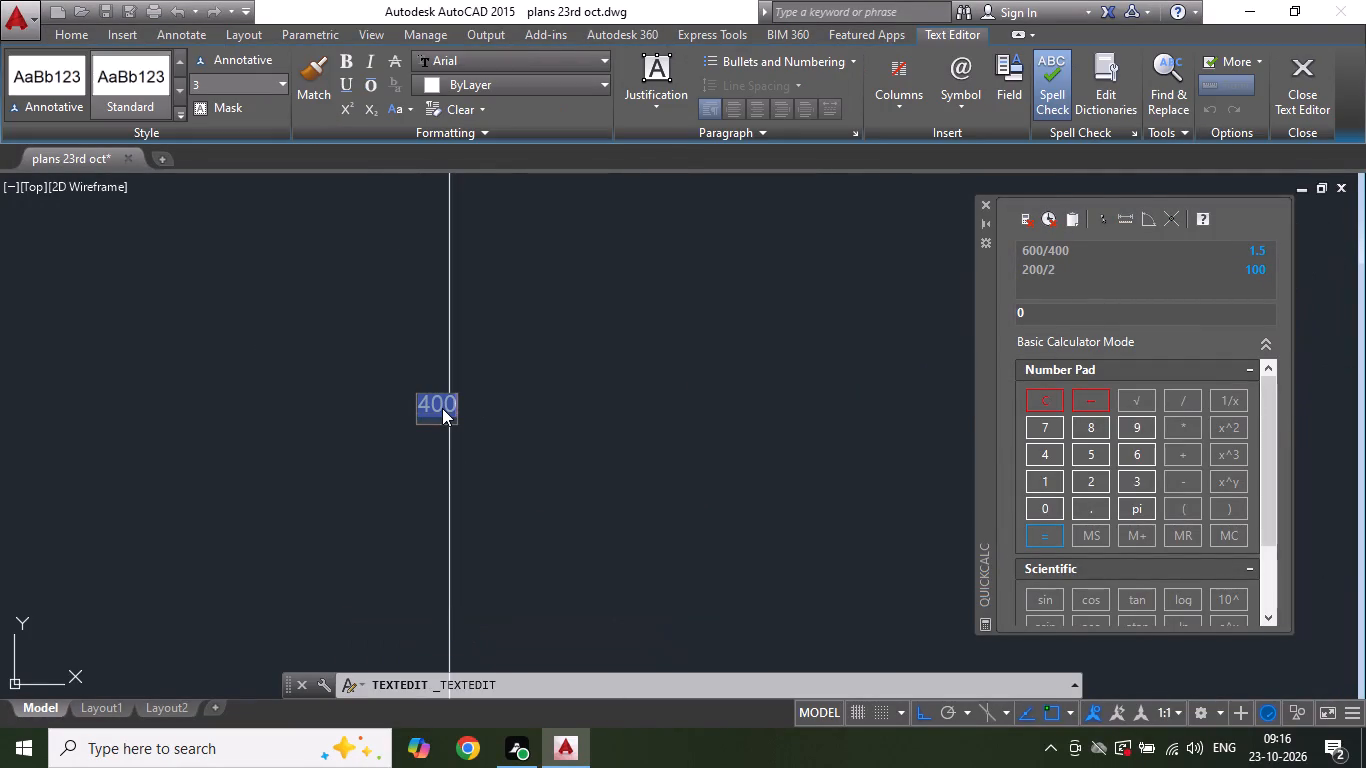
click(258, 87)
text(50)
key(Return)
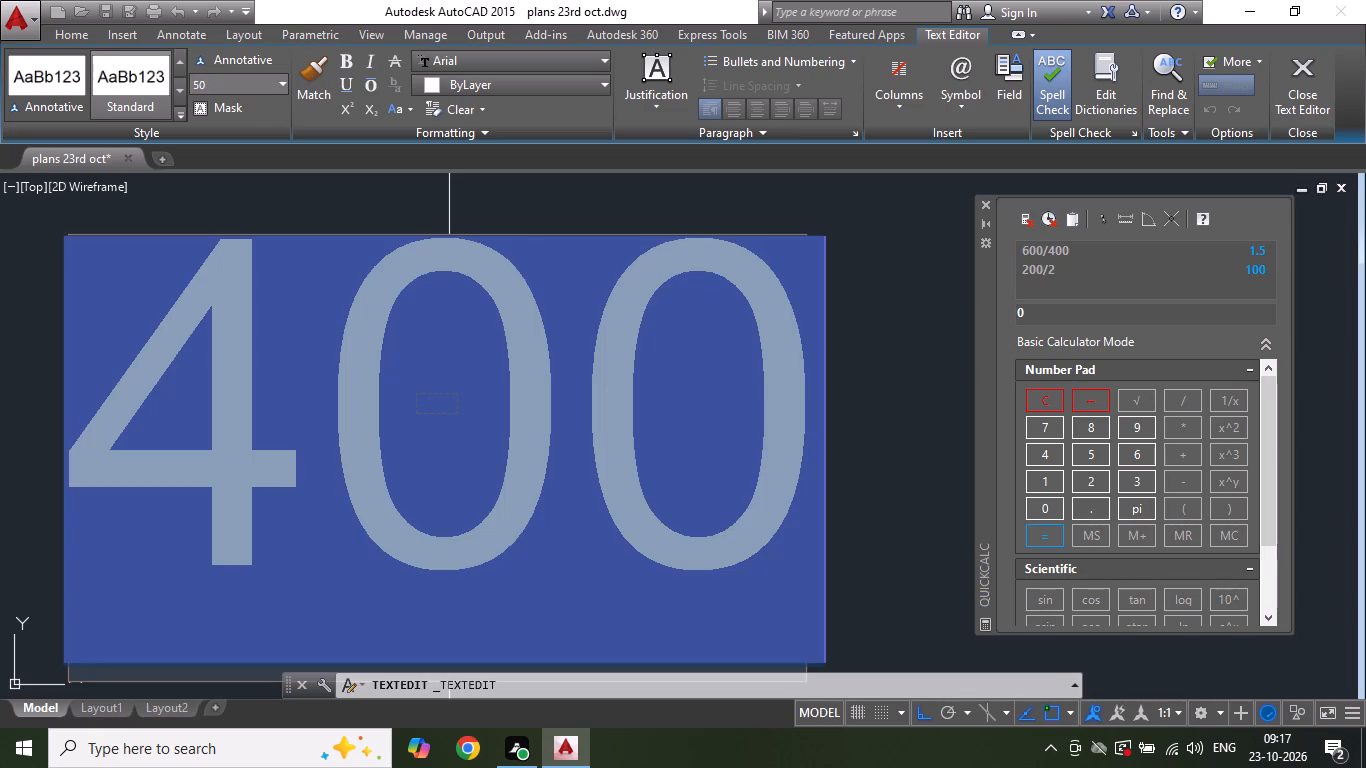
scroll(541, 234, down, 4)
click(582, 312)
scroll(508, 425, down, 2)
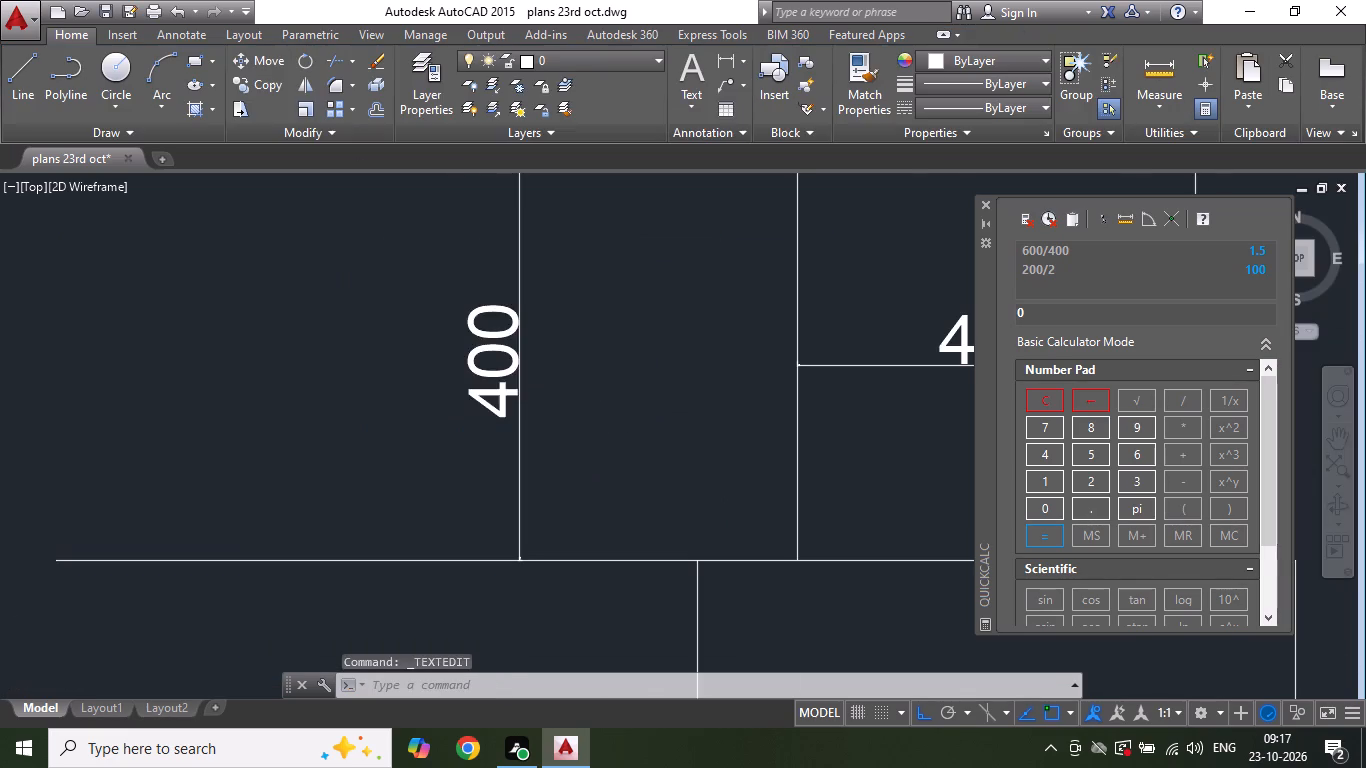
scroll(508, 439, down, 2)
scroll(533, 374, up, 1)
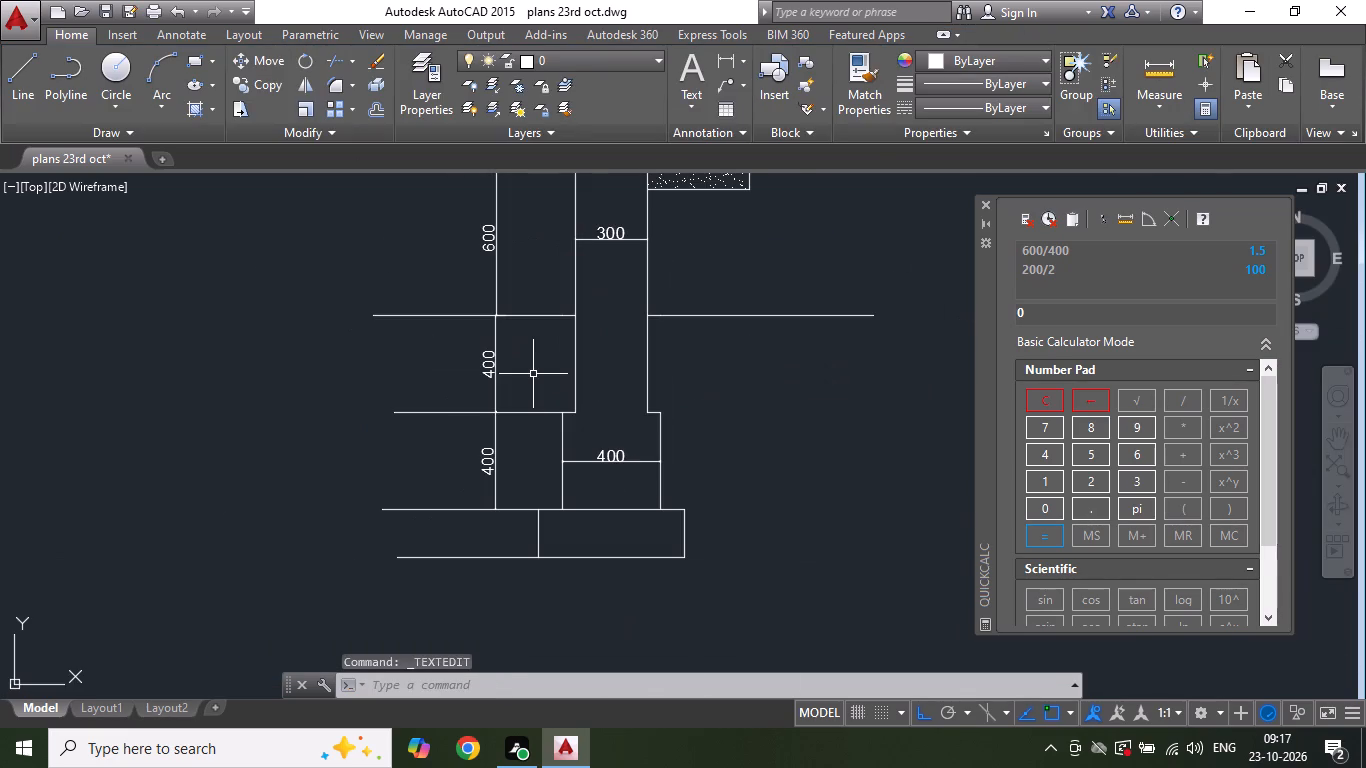
Add a vertical linear dimension from the footing's top line to its bottom line, continuing the vertical dimension chain.
scroll(515, 484, up, 1)
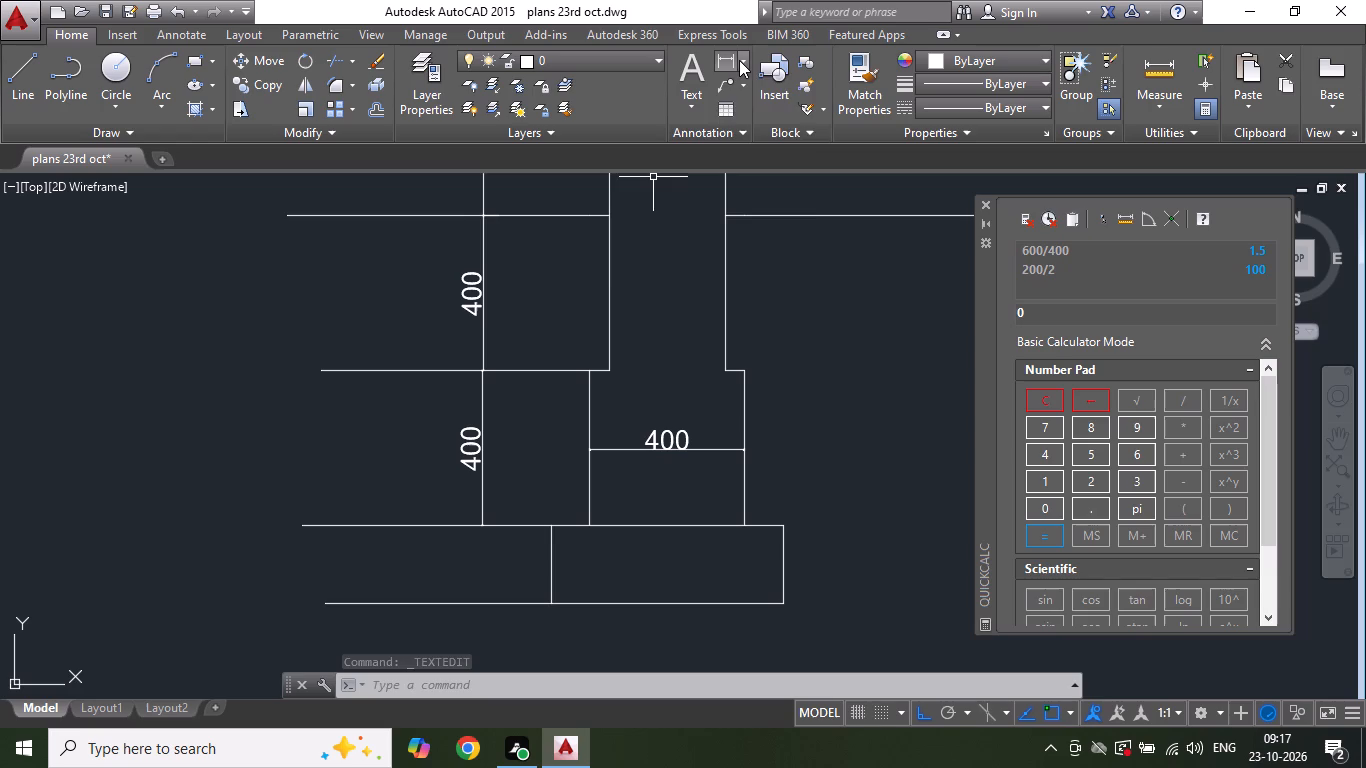
click(739, 60)
click(748, 95)
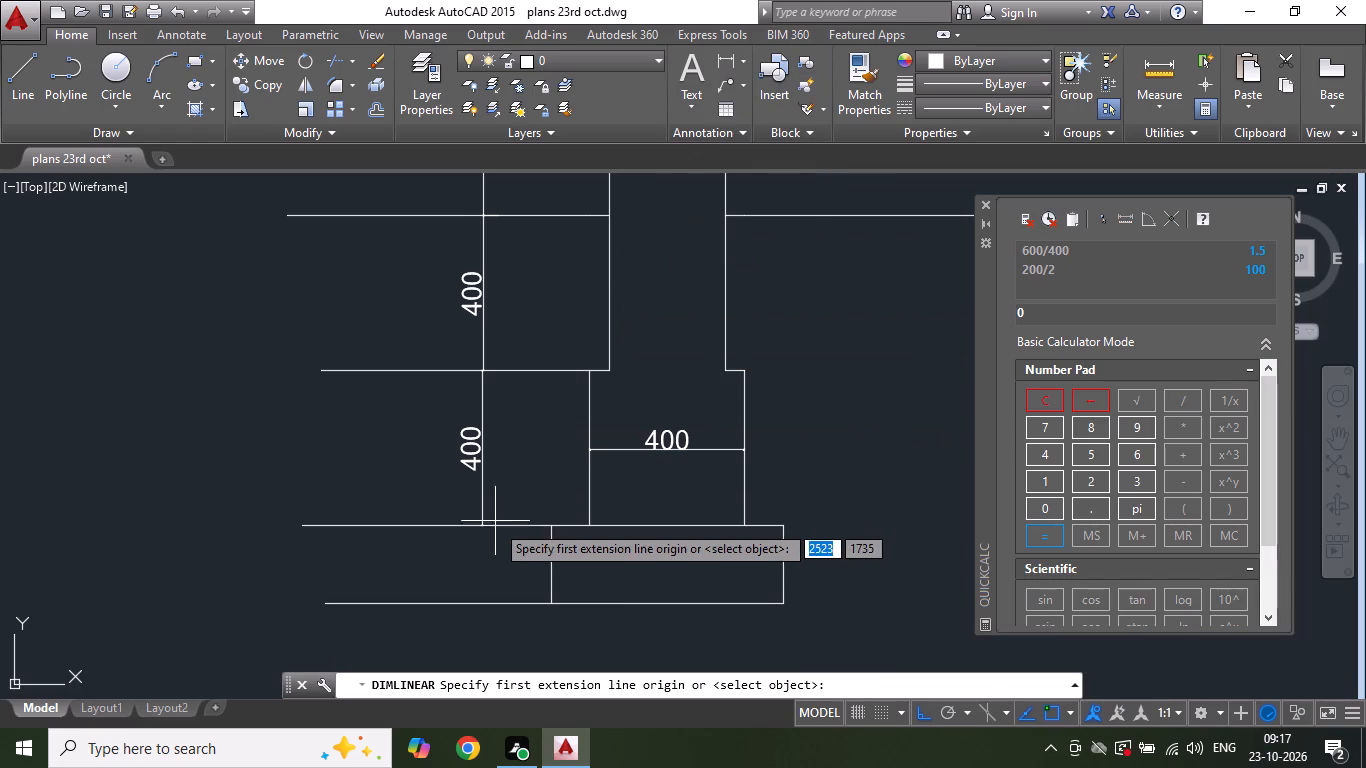
click(485, 533)
click(484, 605)
scroll(476, 584, up, 2)
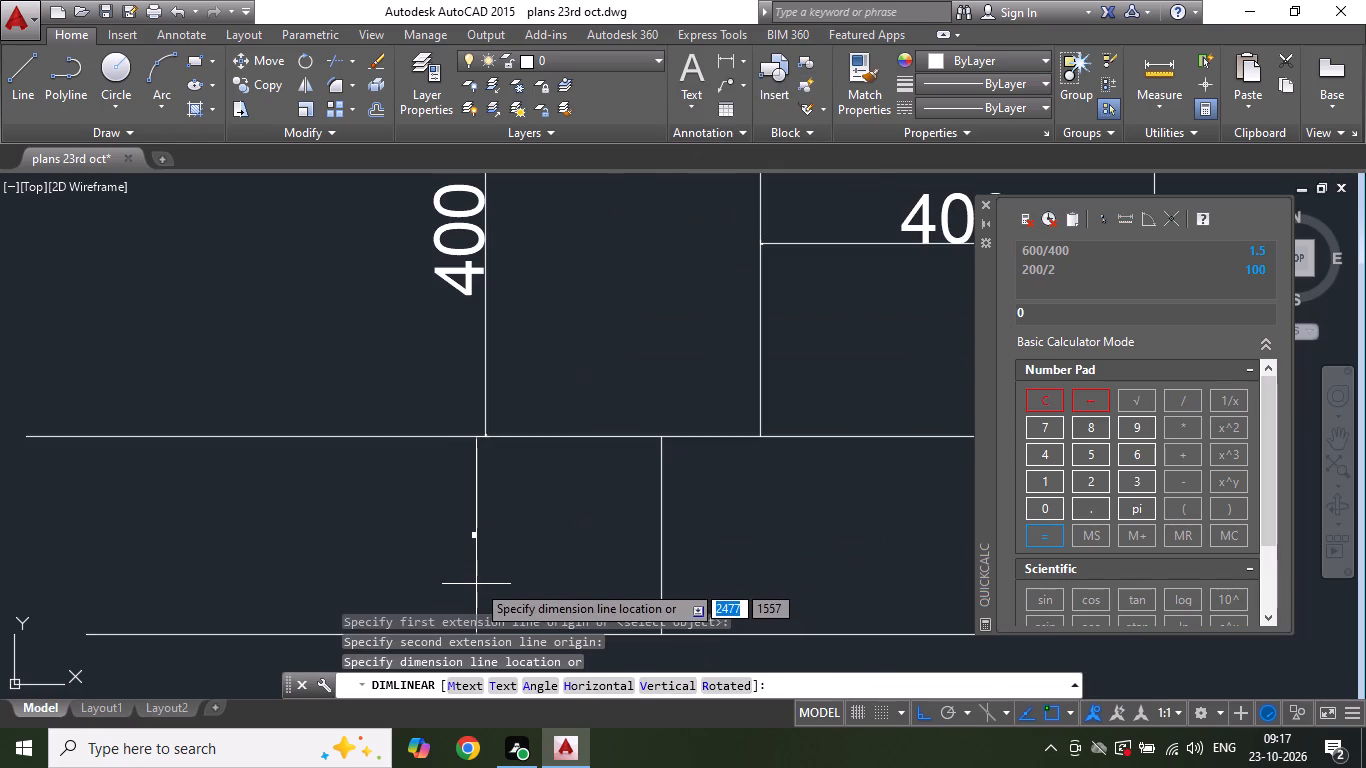
click(486, 578)
Set the text height of the footing's vertical dimension to 50.
scroll(475, 540, up, 3)
double_click(506, 523)
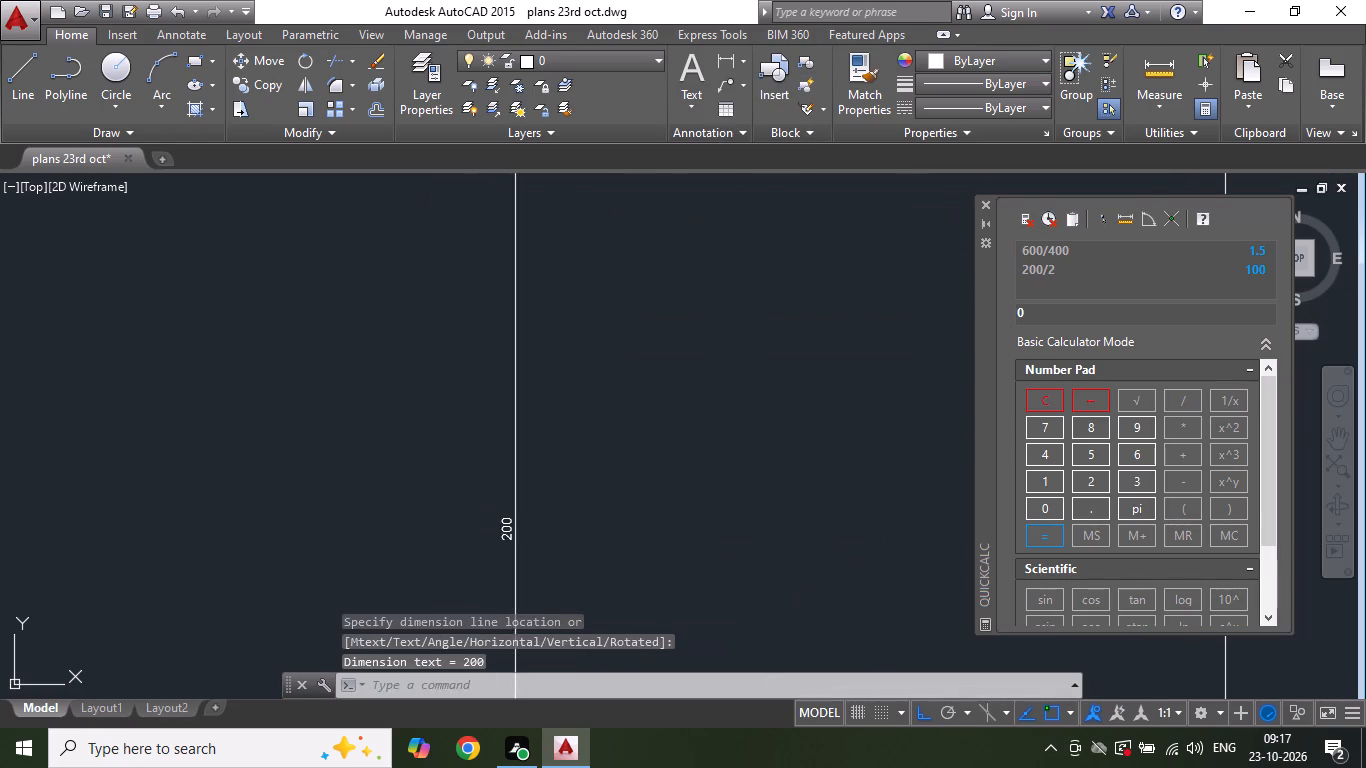
key(ctrl+a)
click(242, 87)
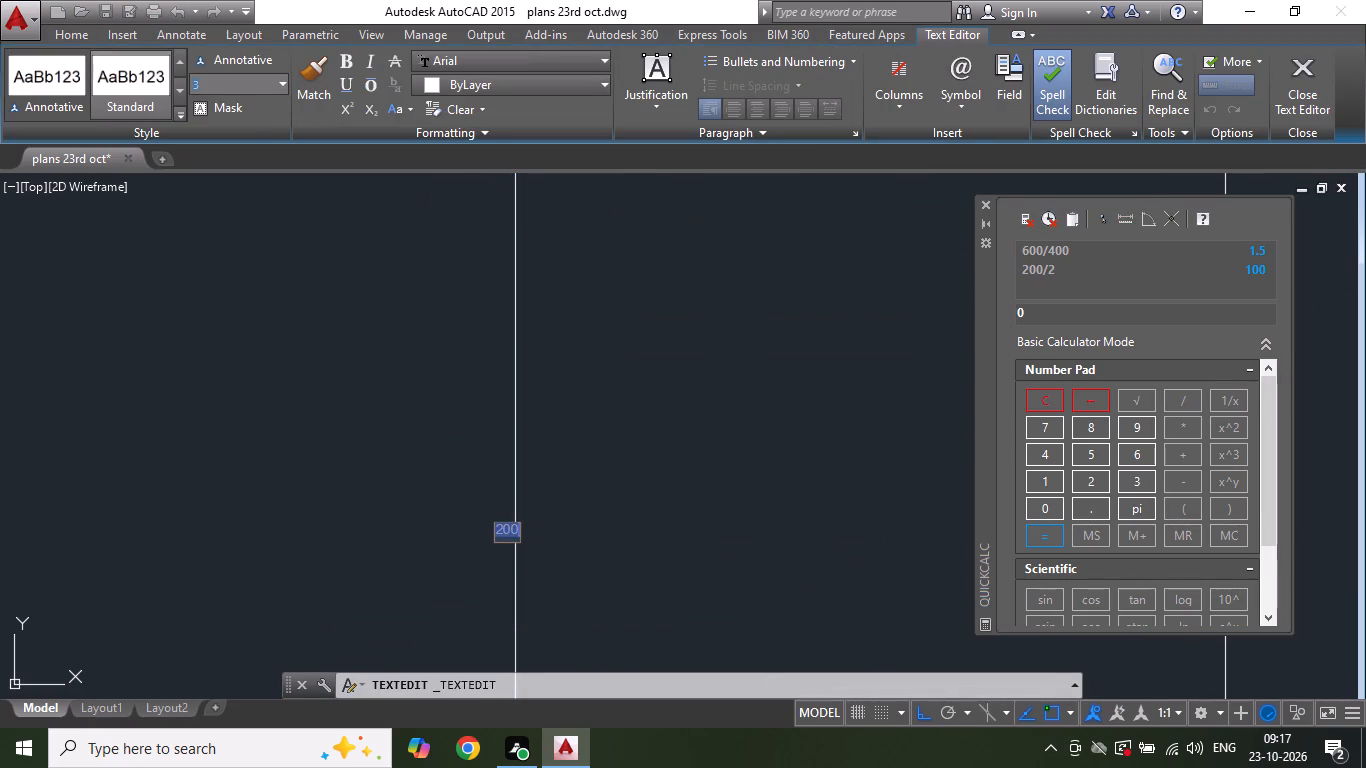
text(50)
key(Return)
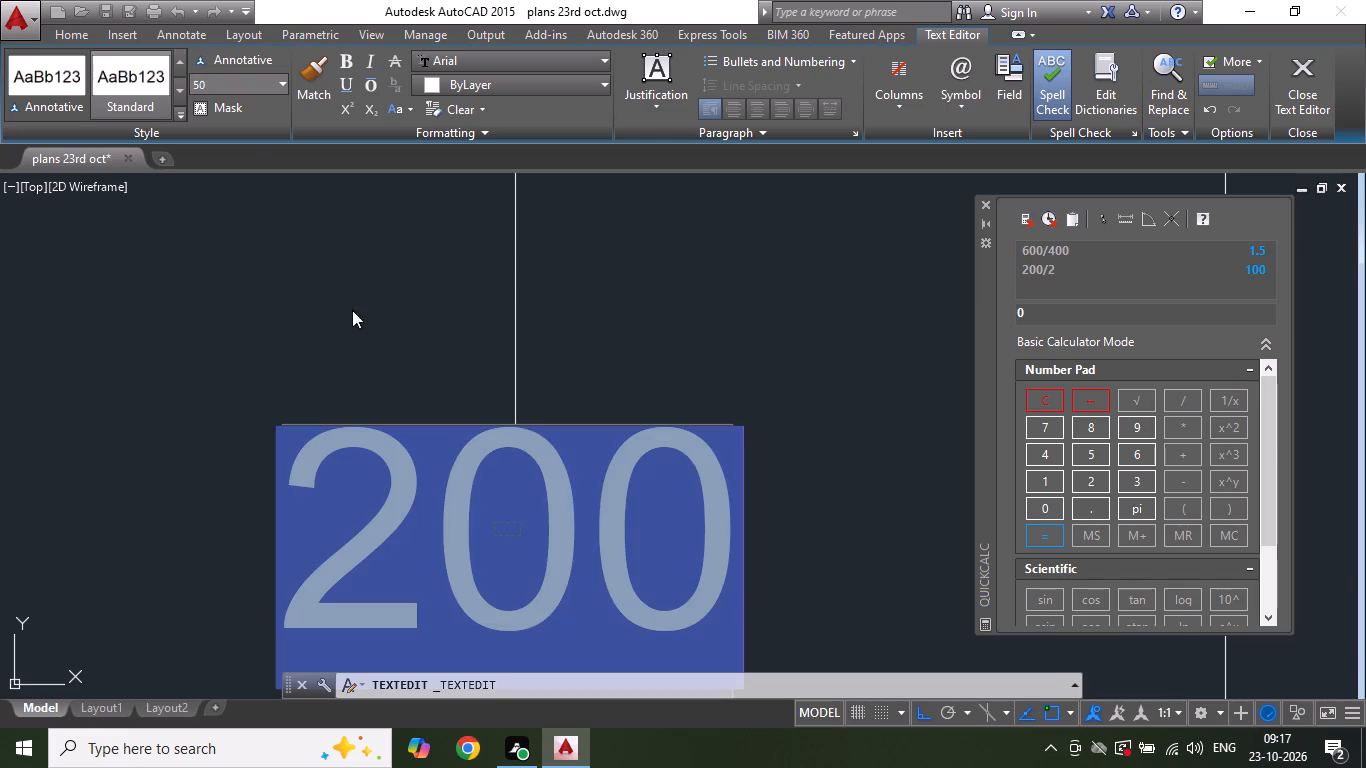
click(364, 355)
scroll(415, 402, down, 8)
scroll(395, 317, up, 3)
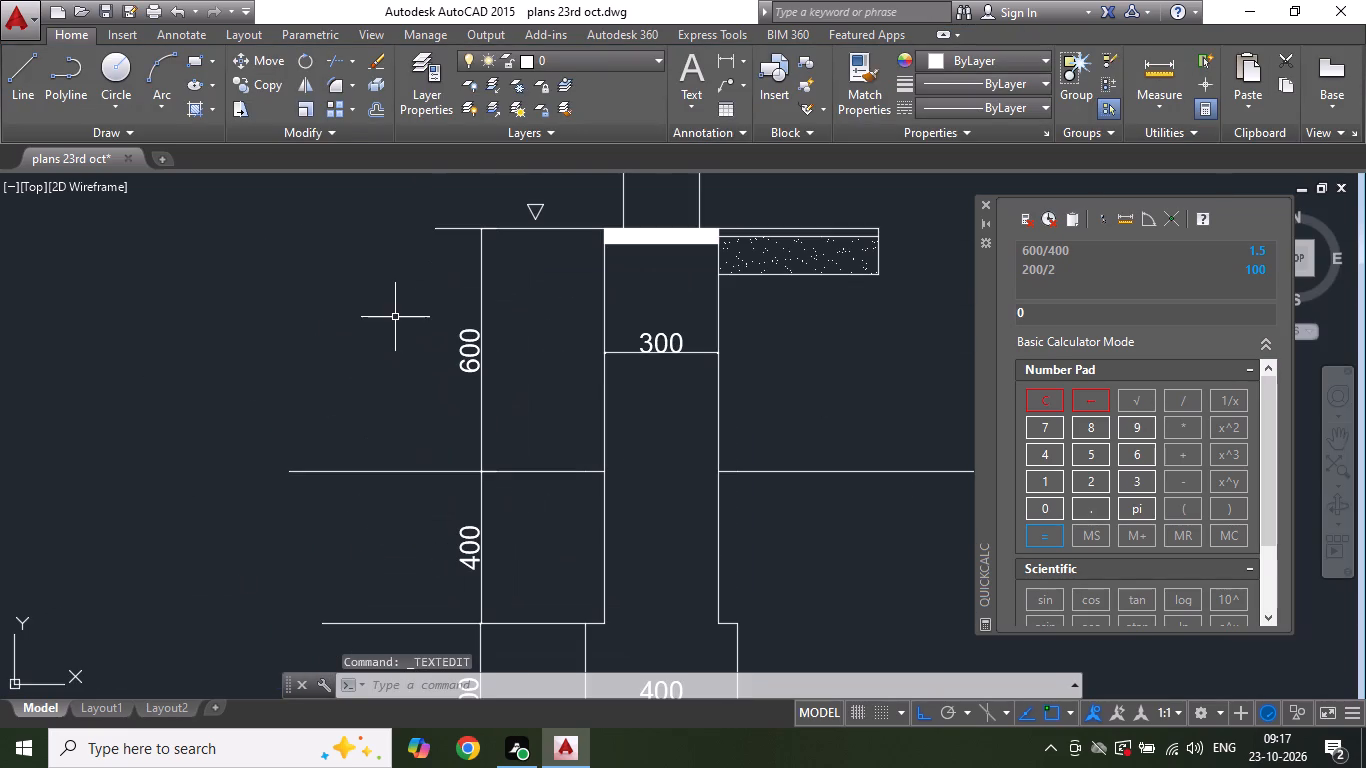
scroll(356, 305, down, 1)
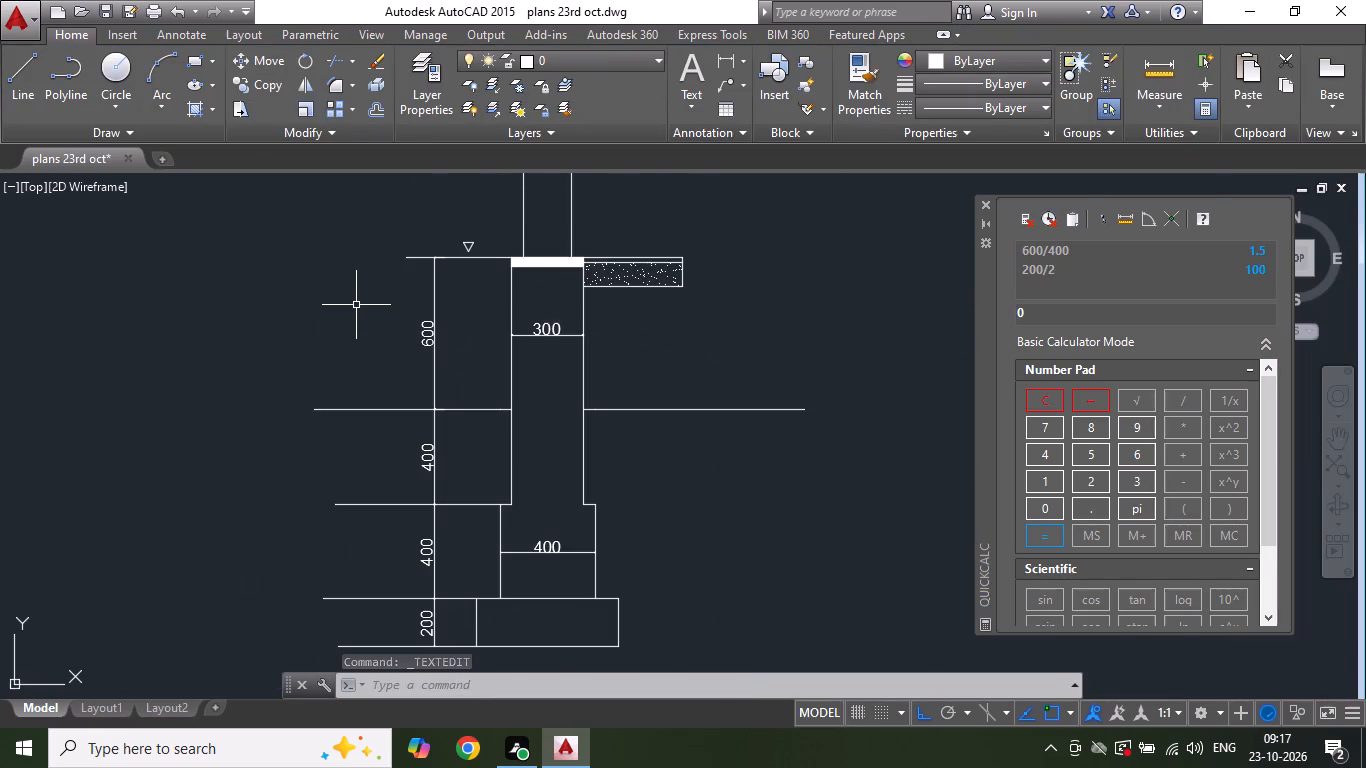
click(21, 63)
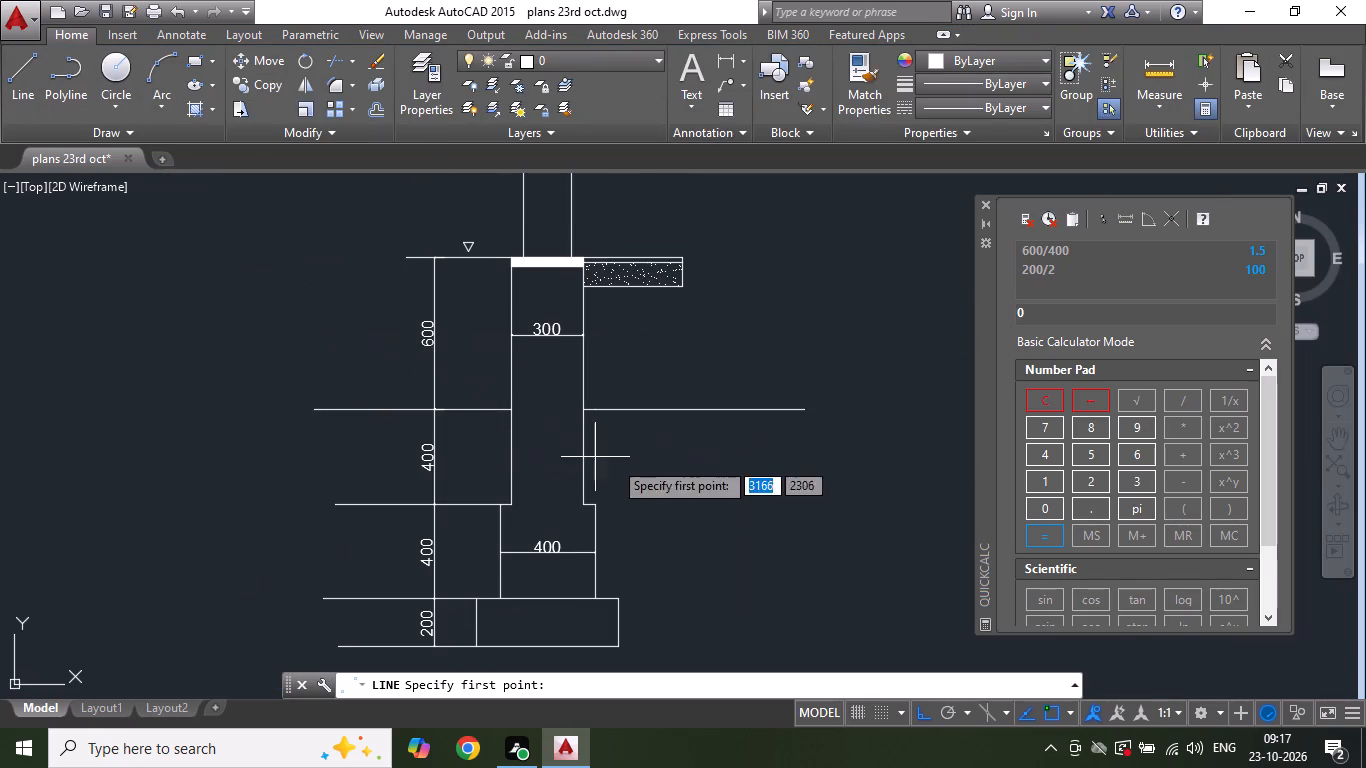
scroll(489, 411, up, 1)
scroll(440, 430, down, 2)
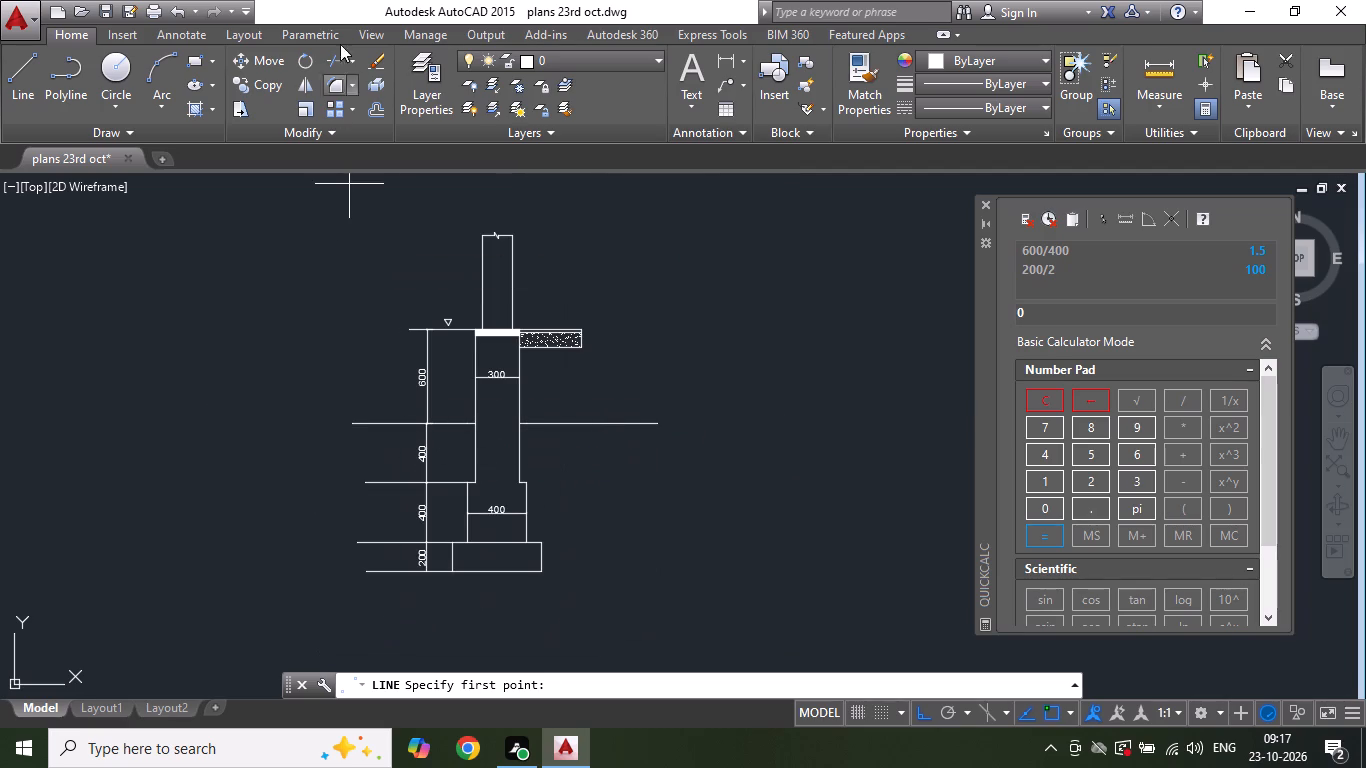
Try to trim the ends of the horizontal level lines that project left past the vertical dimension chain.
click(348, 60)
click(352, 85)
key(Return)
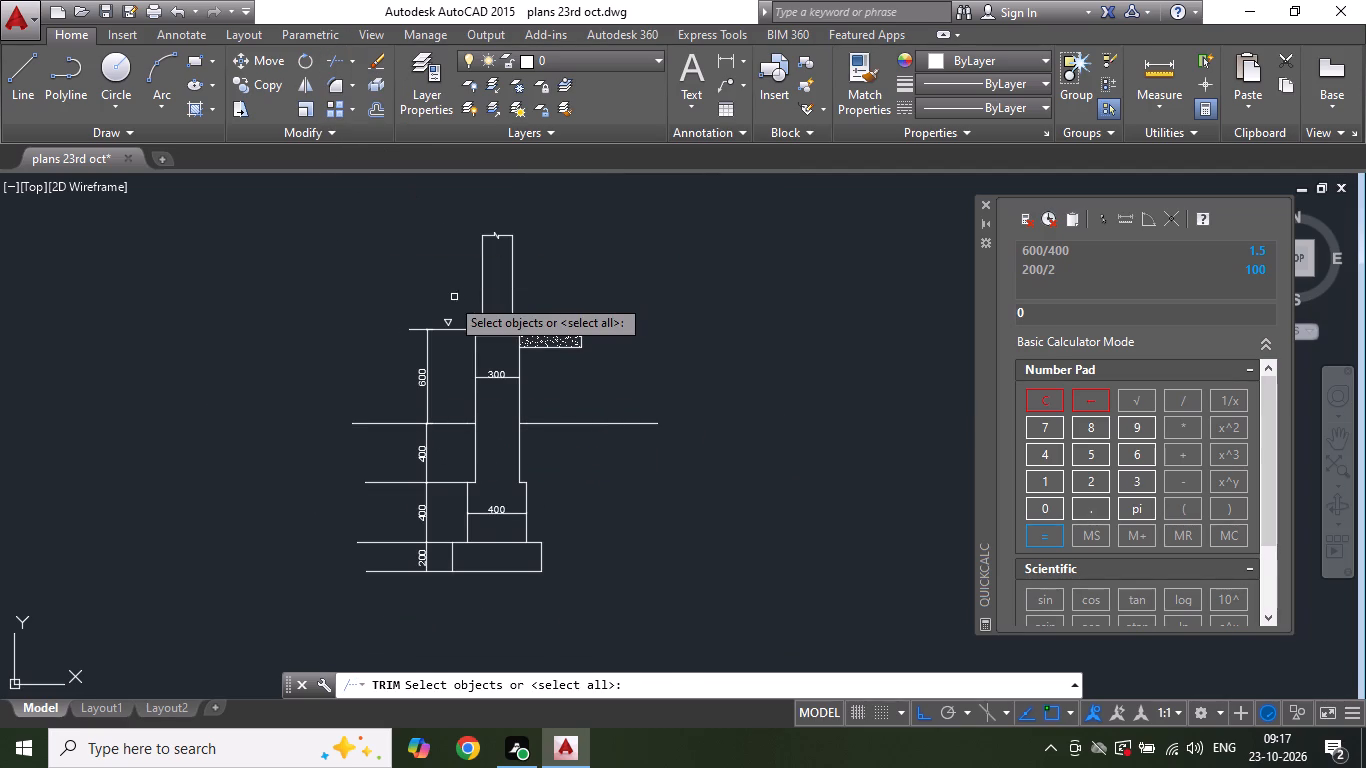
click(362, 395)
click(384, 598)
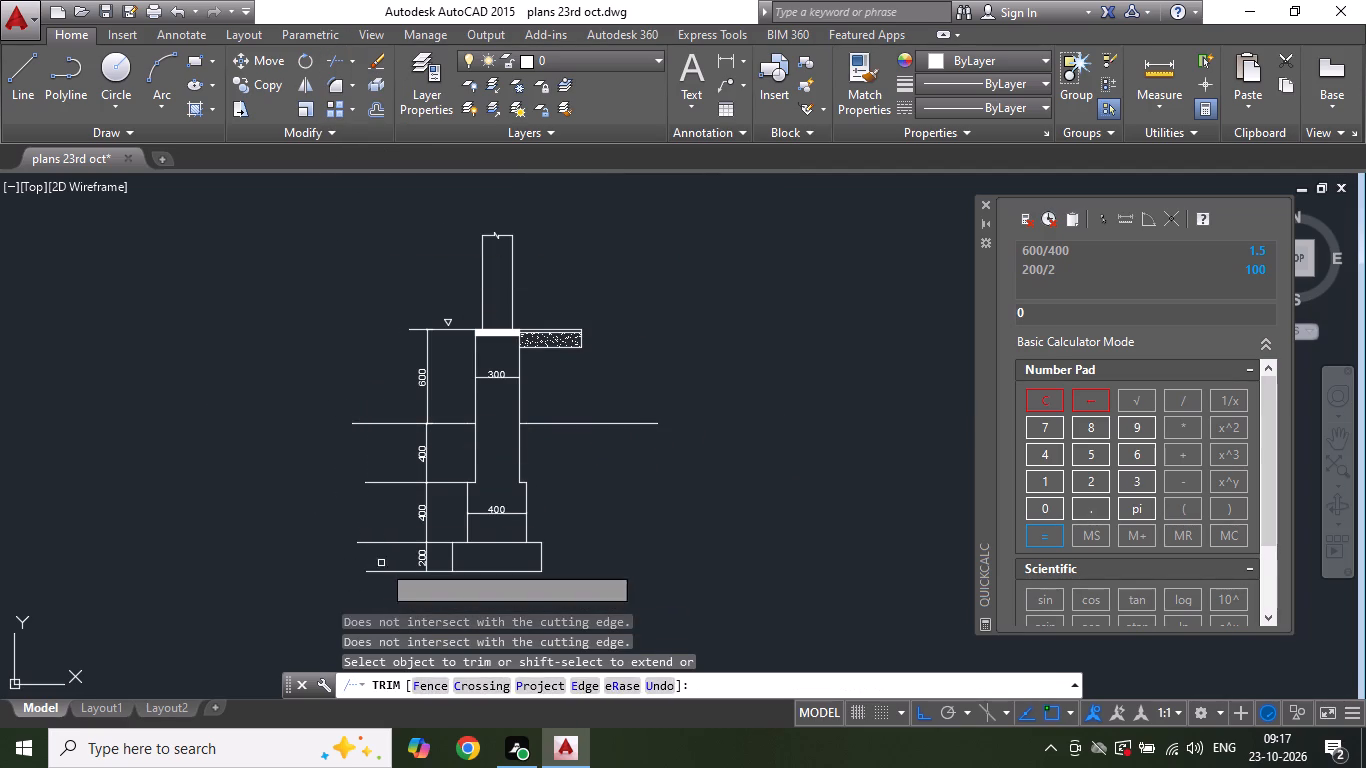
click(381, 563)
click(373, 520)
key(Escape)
Shorten the ground line left of the column so its left end meets the vertical dimension line.
click(373, 416)
click(361, 444)
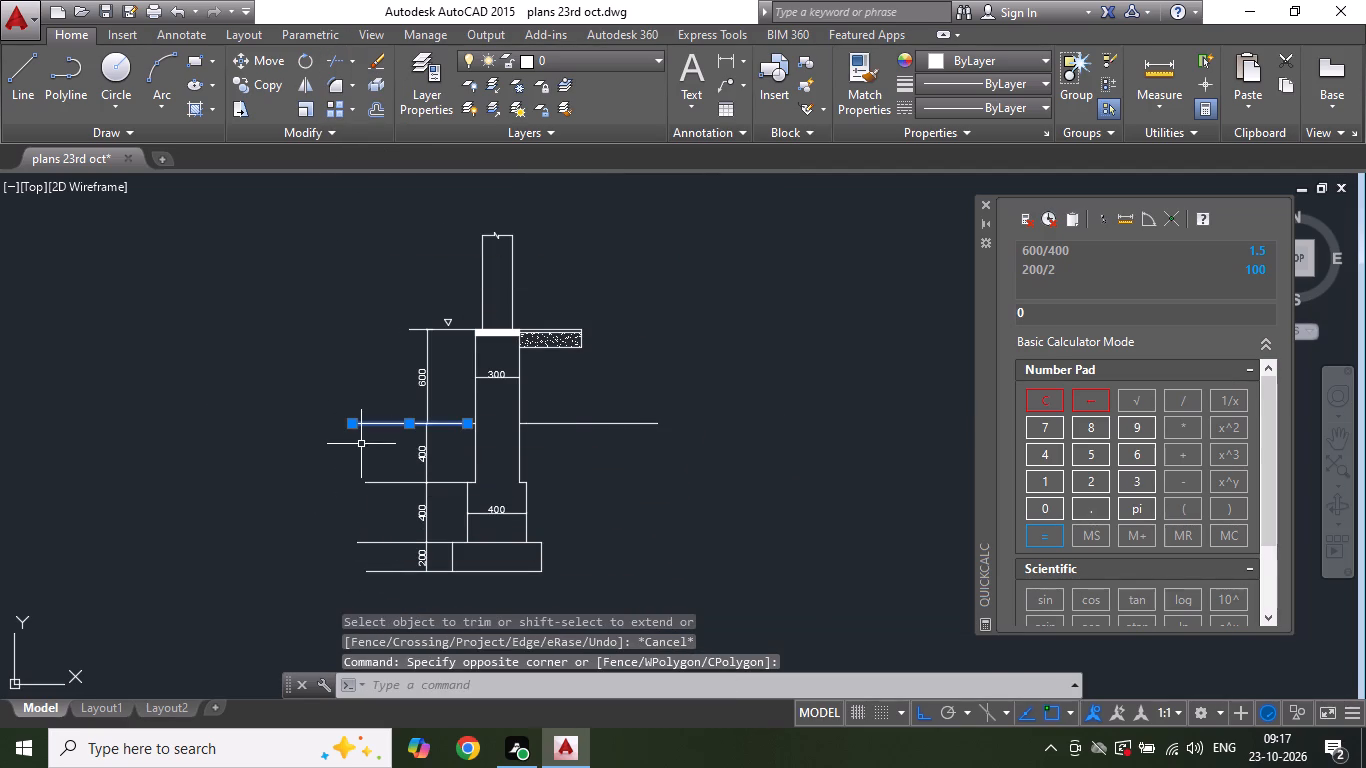
click(350, 426)
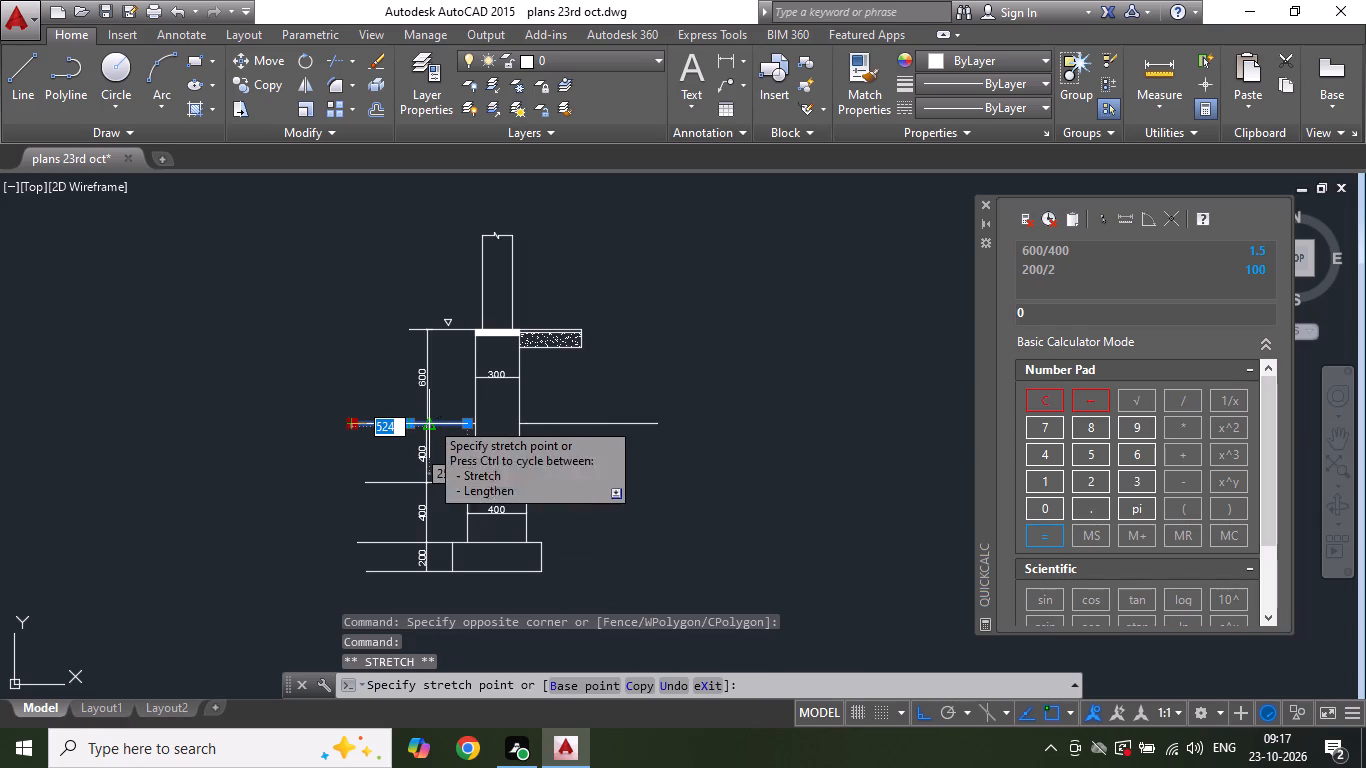
scroll(426, 421, up, 4)
click(418, 431)
key(Escape)
scroll(448, 401, down, 4)
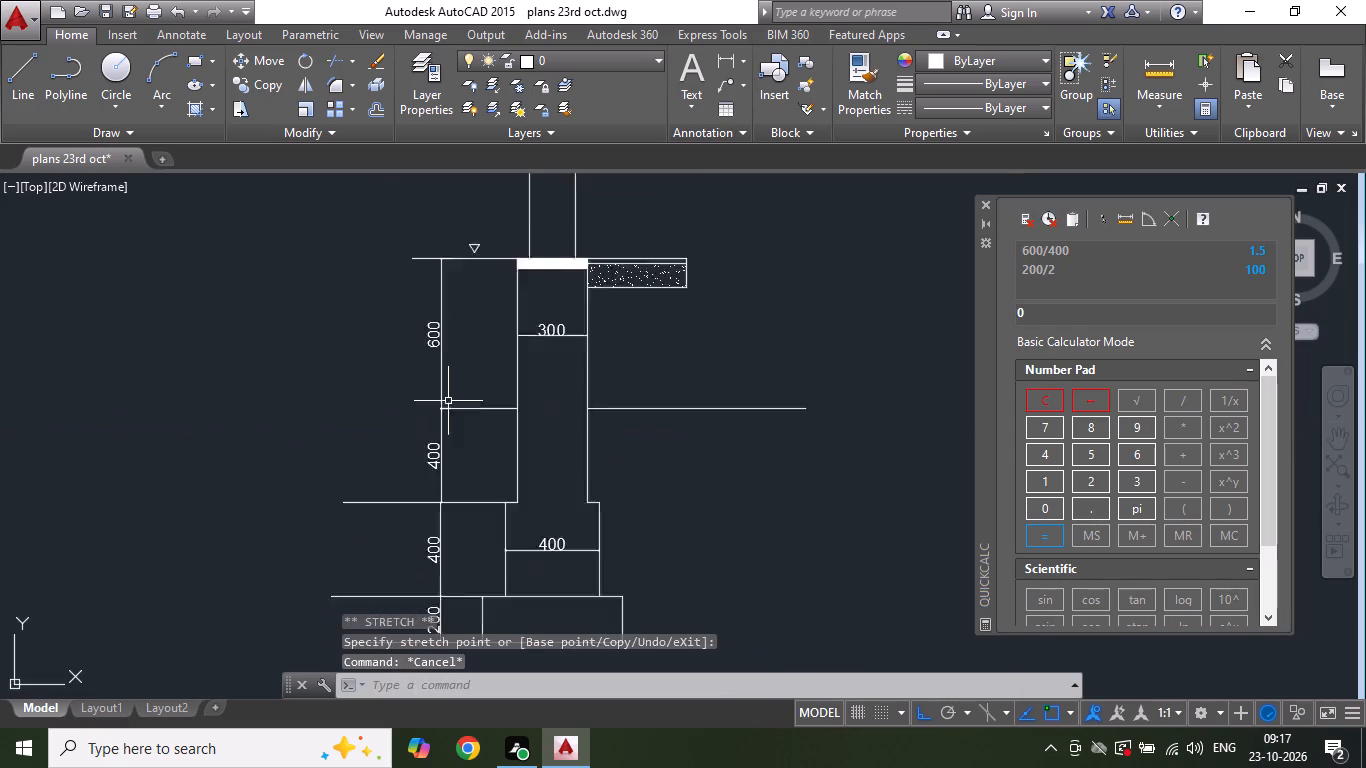
Shorten the level line at the top of the 400-wide wall step so its left end meets the vertical dimension line.
scroll(381, 476, up, 2)
click(442, 439)
click(396, 481)
click(383, 451)
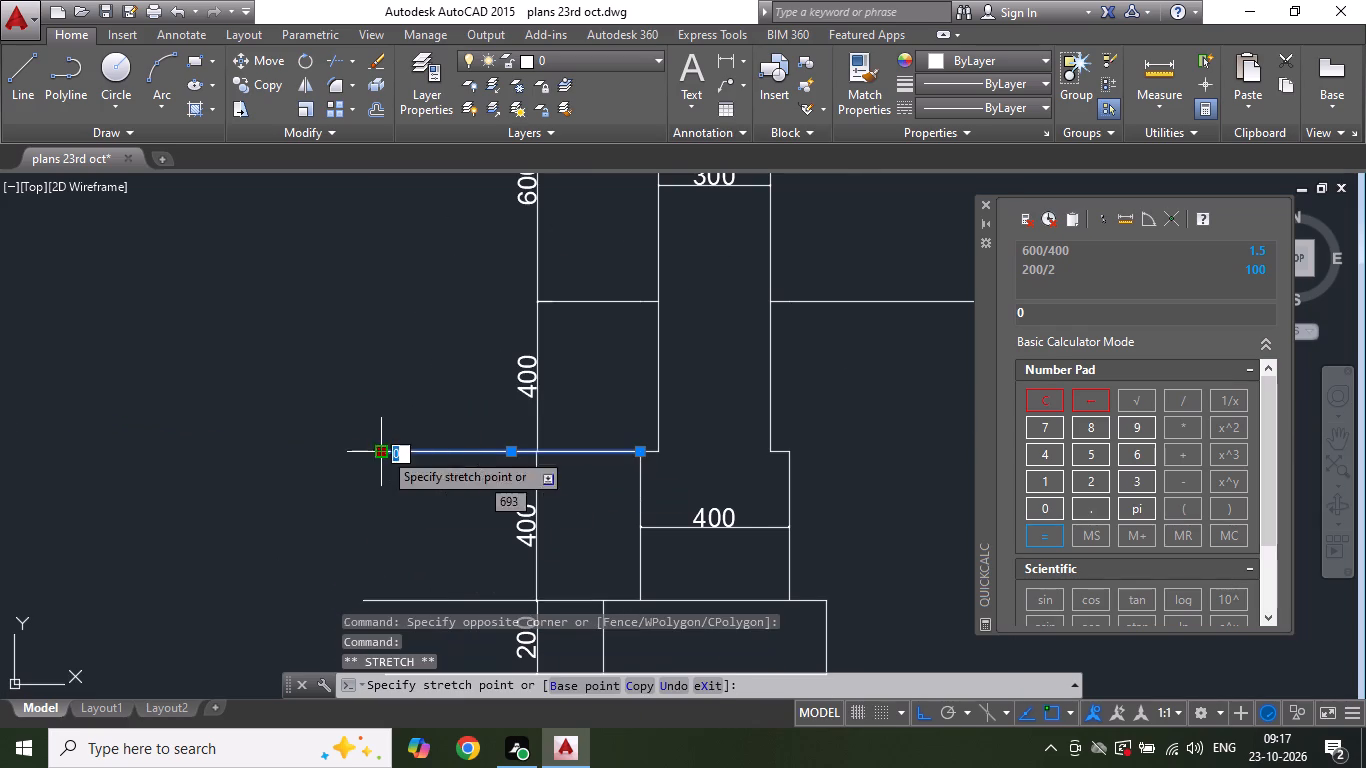
click(536, 452)
key(Escape)
Move the vertical 400 dimension below the ground line back into line with the rest of the vertical dimension chain.
scroll(497, 438, down, 2)
scroll(528, 424, up, 2)
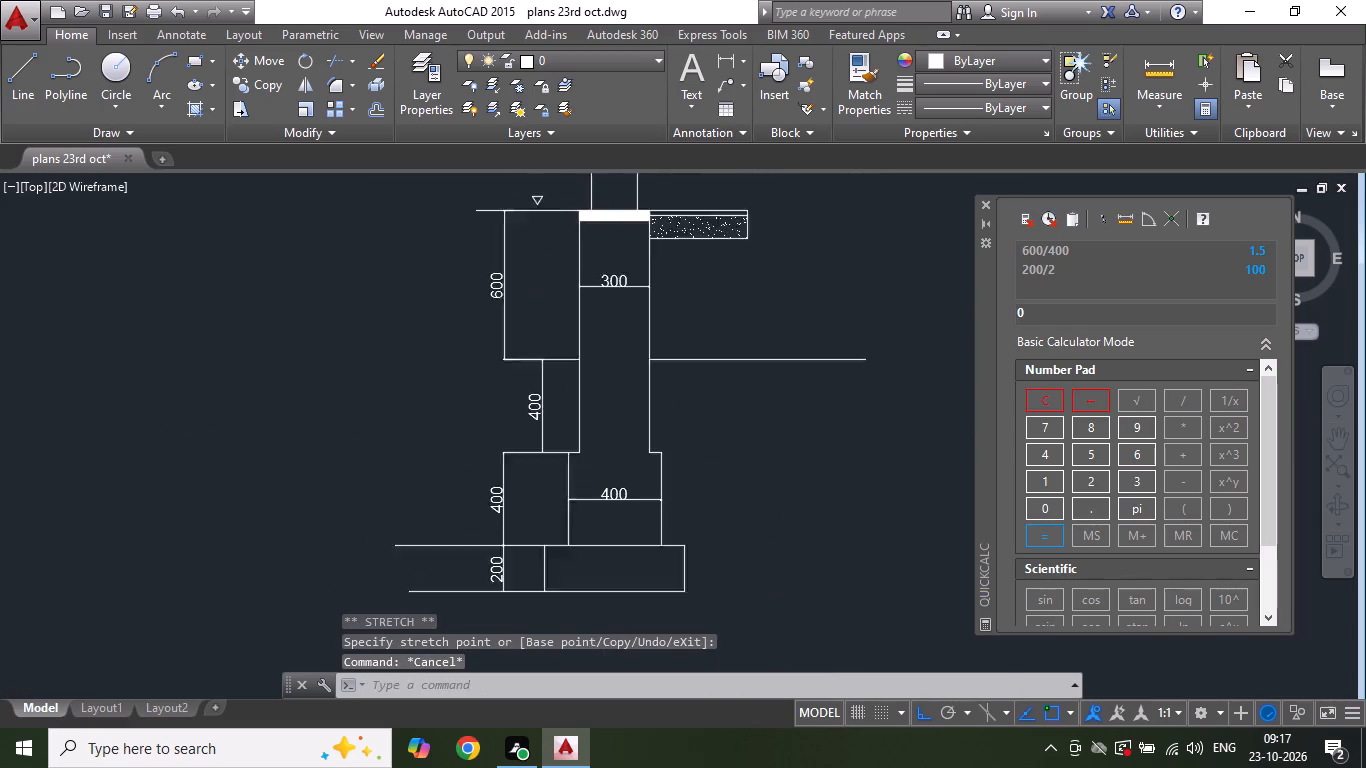
click(547, 417)
click(540, 394)
scroll(495, 394, up, 1)
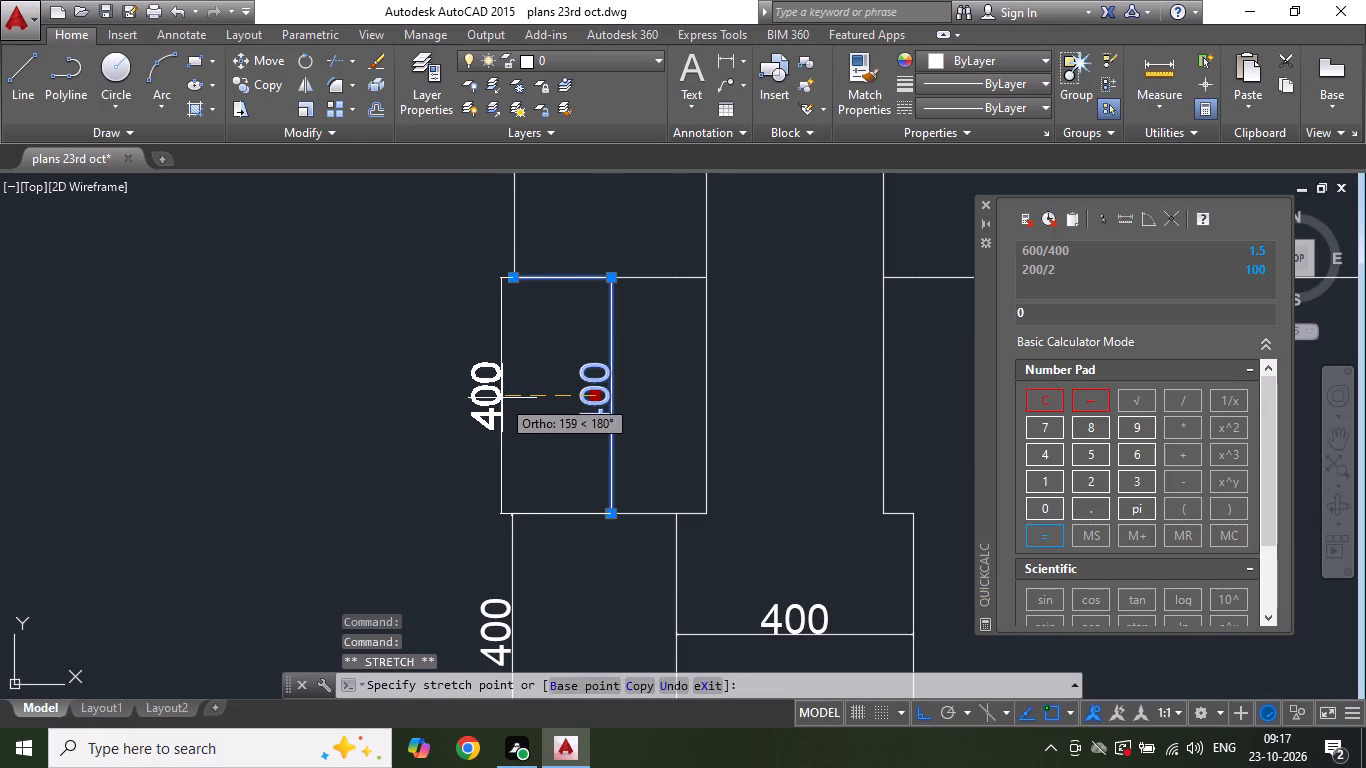
click(511, 400)
key(Escape)
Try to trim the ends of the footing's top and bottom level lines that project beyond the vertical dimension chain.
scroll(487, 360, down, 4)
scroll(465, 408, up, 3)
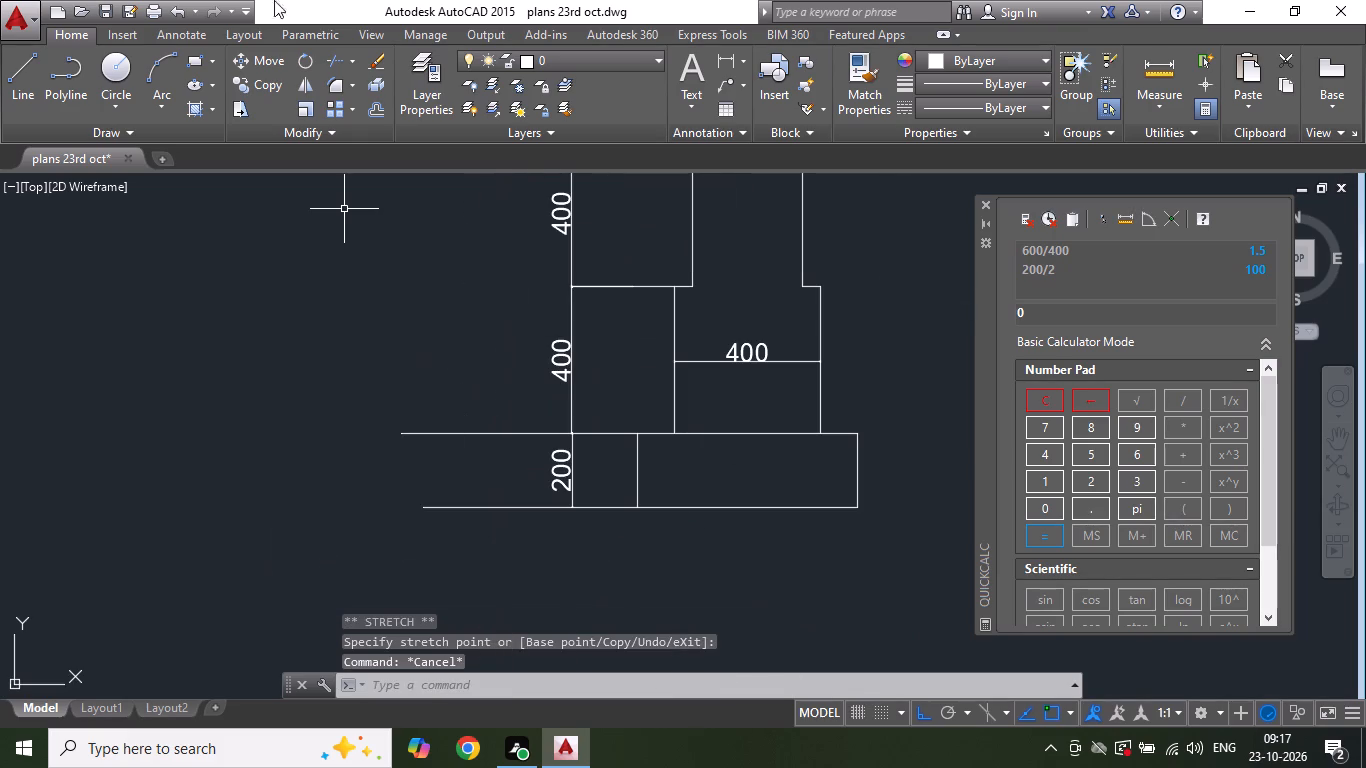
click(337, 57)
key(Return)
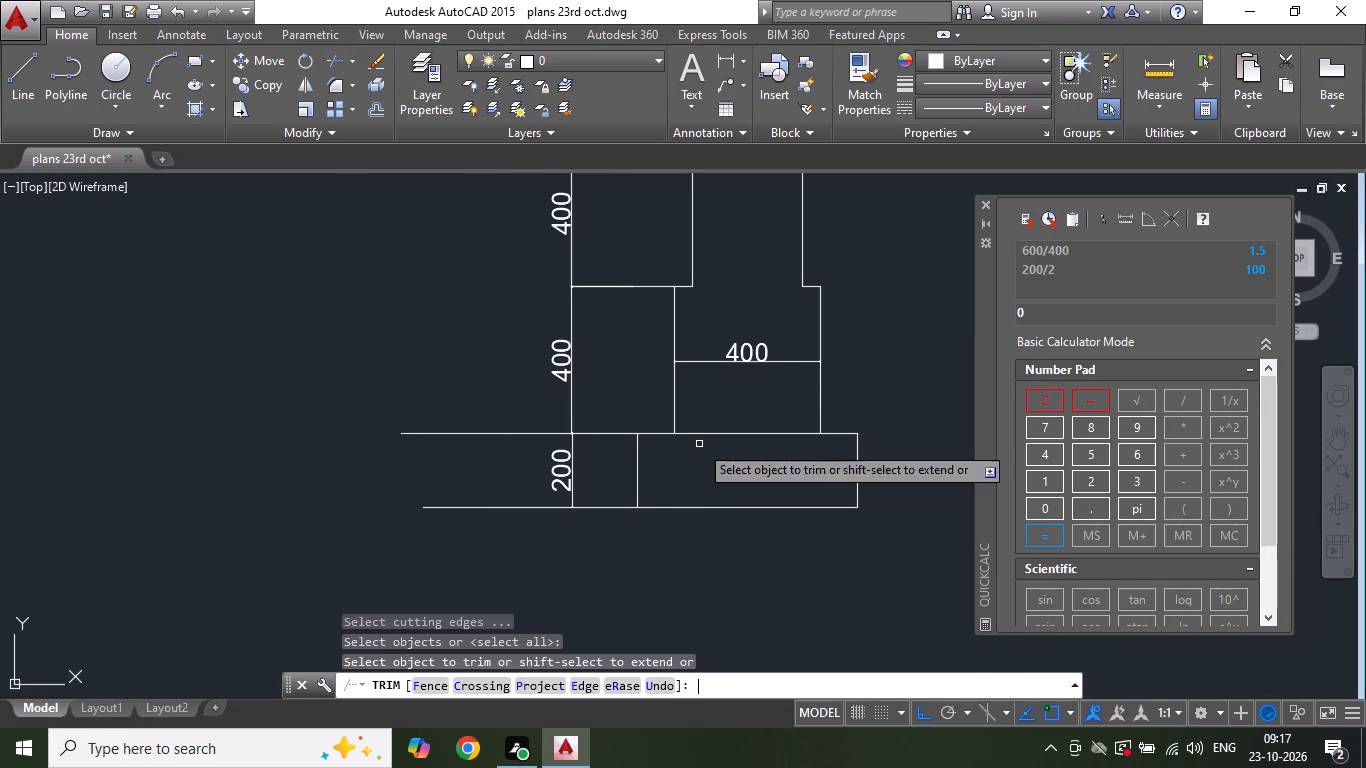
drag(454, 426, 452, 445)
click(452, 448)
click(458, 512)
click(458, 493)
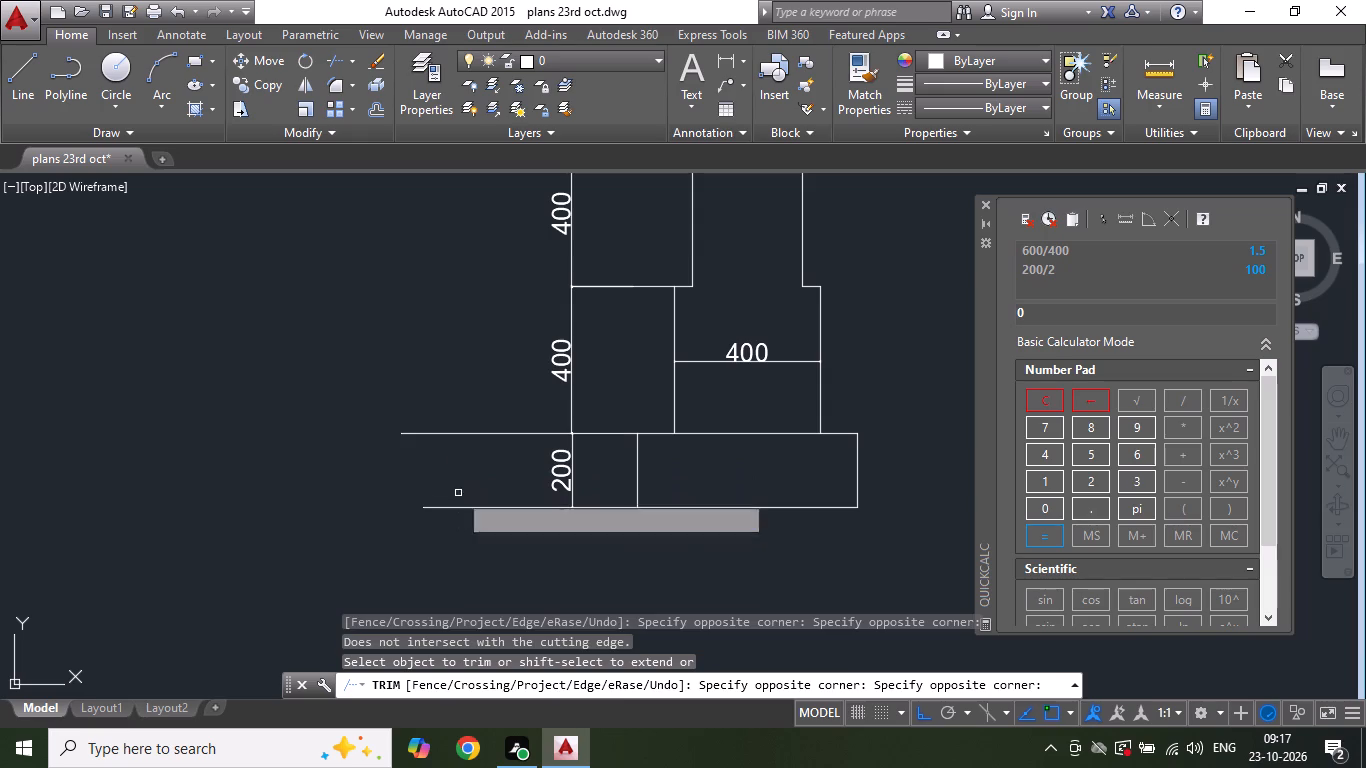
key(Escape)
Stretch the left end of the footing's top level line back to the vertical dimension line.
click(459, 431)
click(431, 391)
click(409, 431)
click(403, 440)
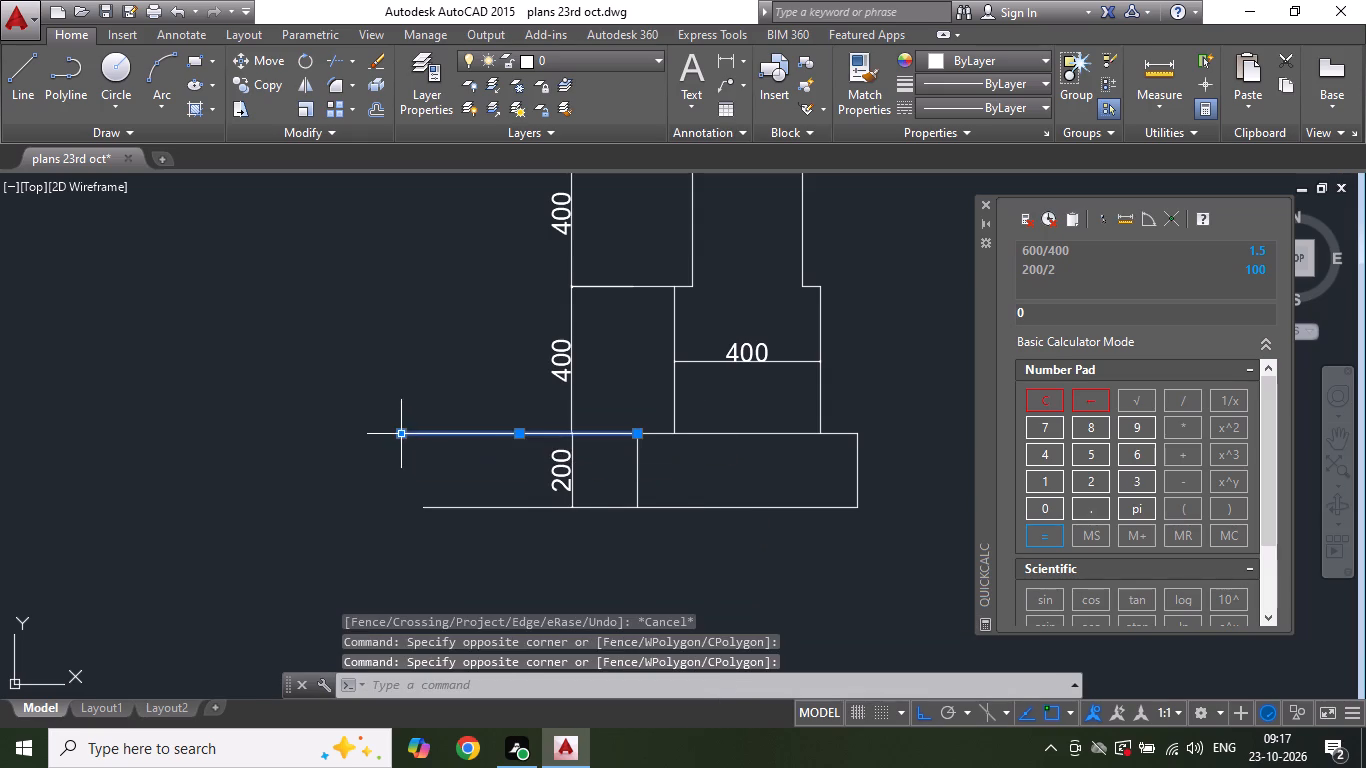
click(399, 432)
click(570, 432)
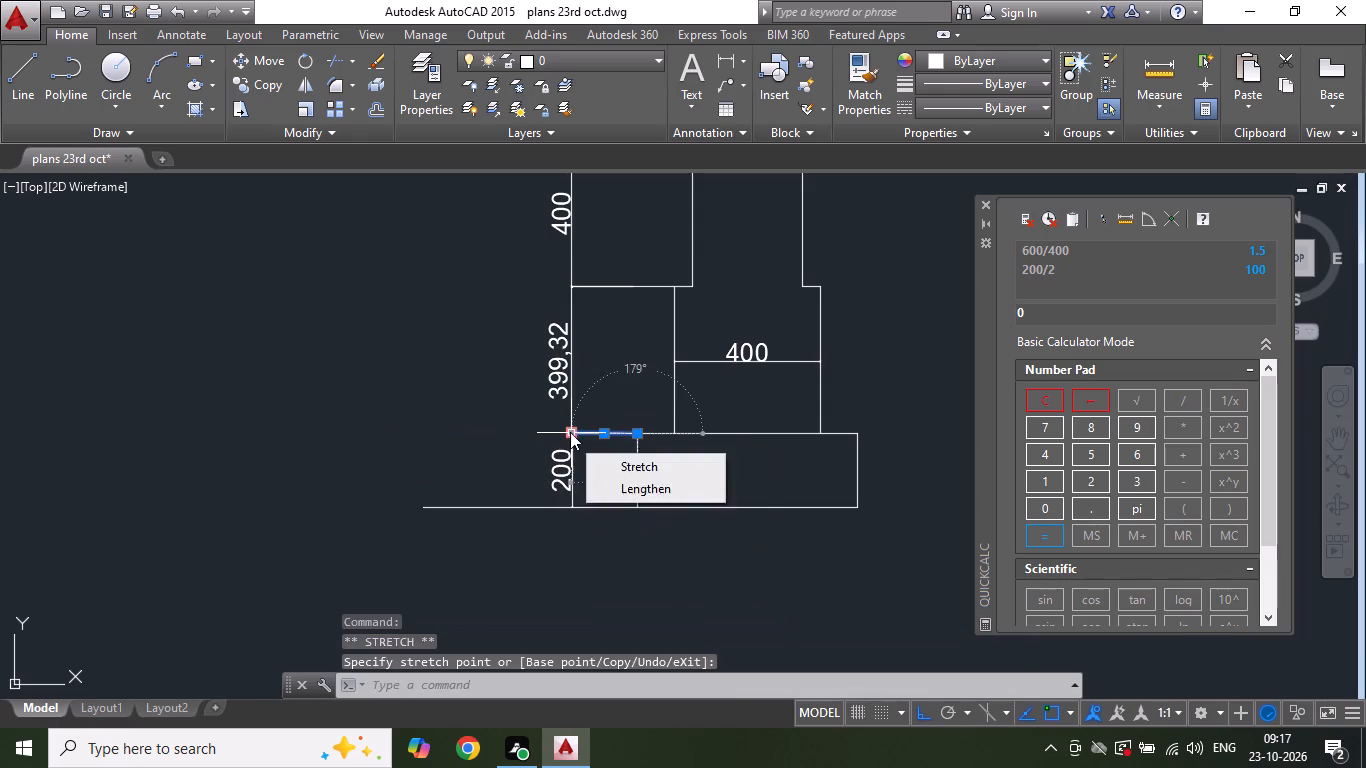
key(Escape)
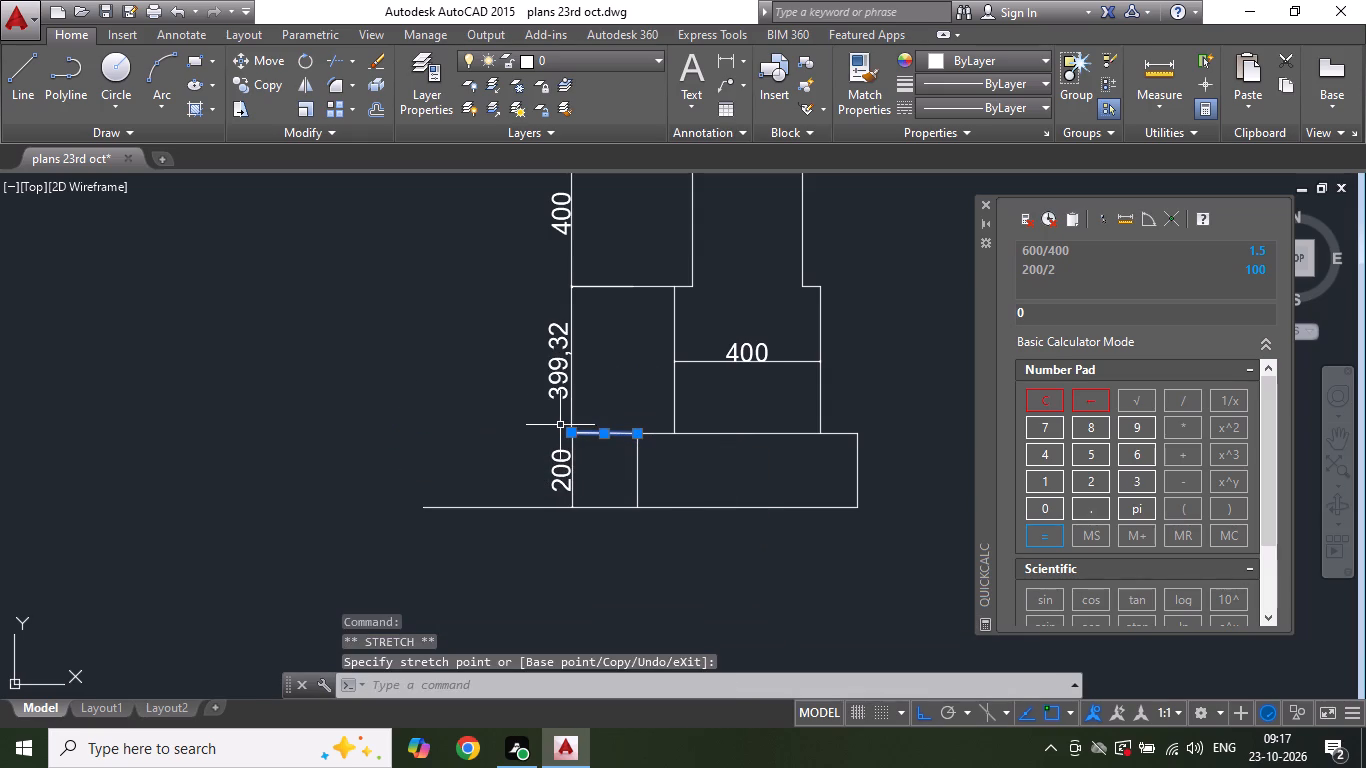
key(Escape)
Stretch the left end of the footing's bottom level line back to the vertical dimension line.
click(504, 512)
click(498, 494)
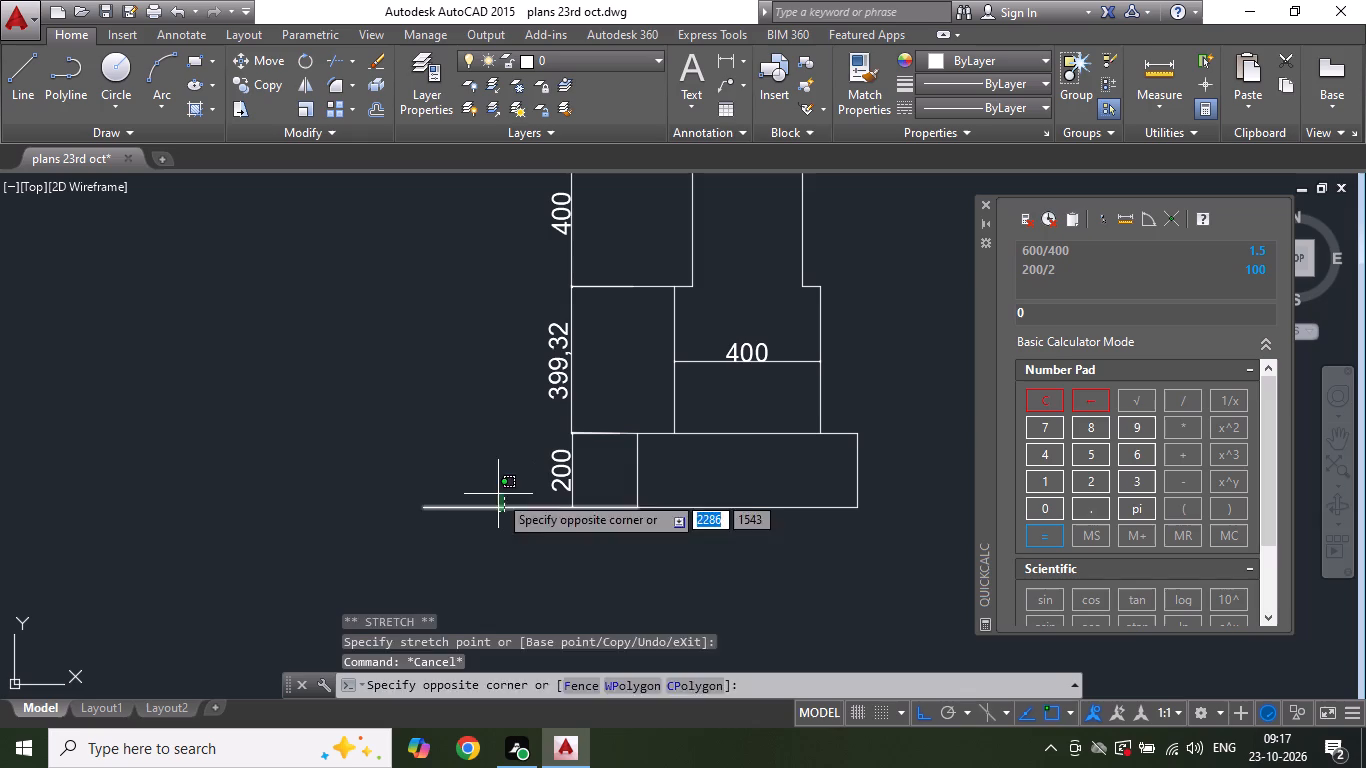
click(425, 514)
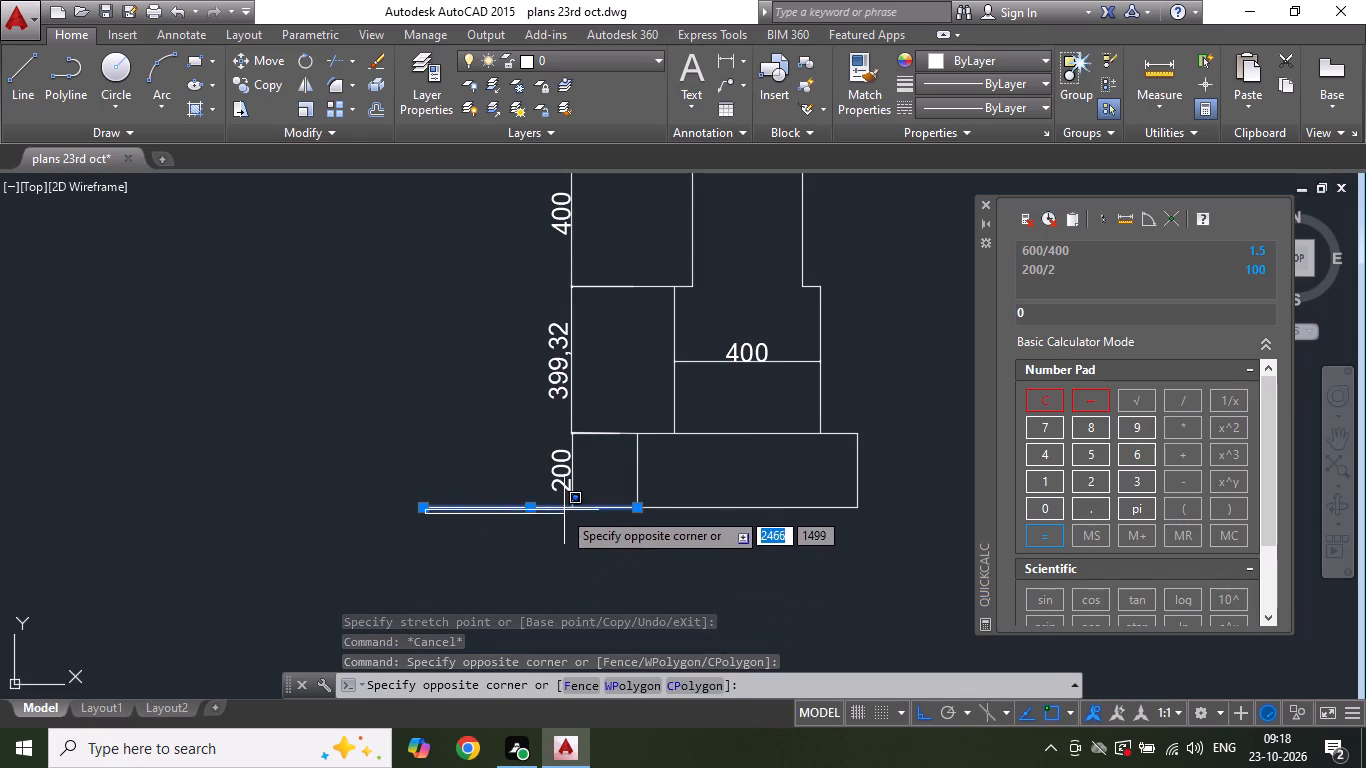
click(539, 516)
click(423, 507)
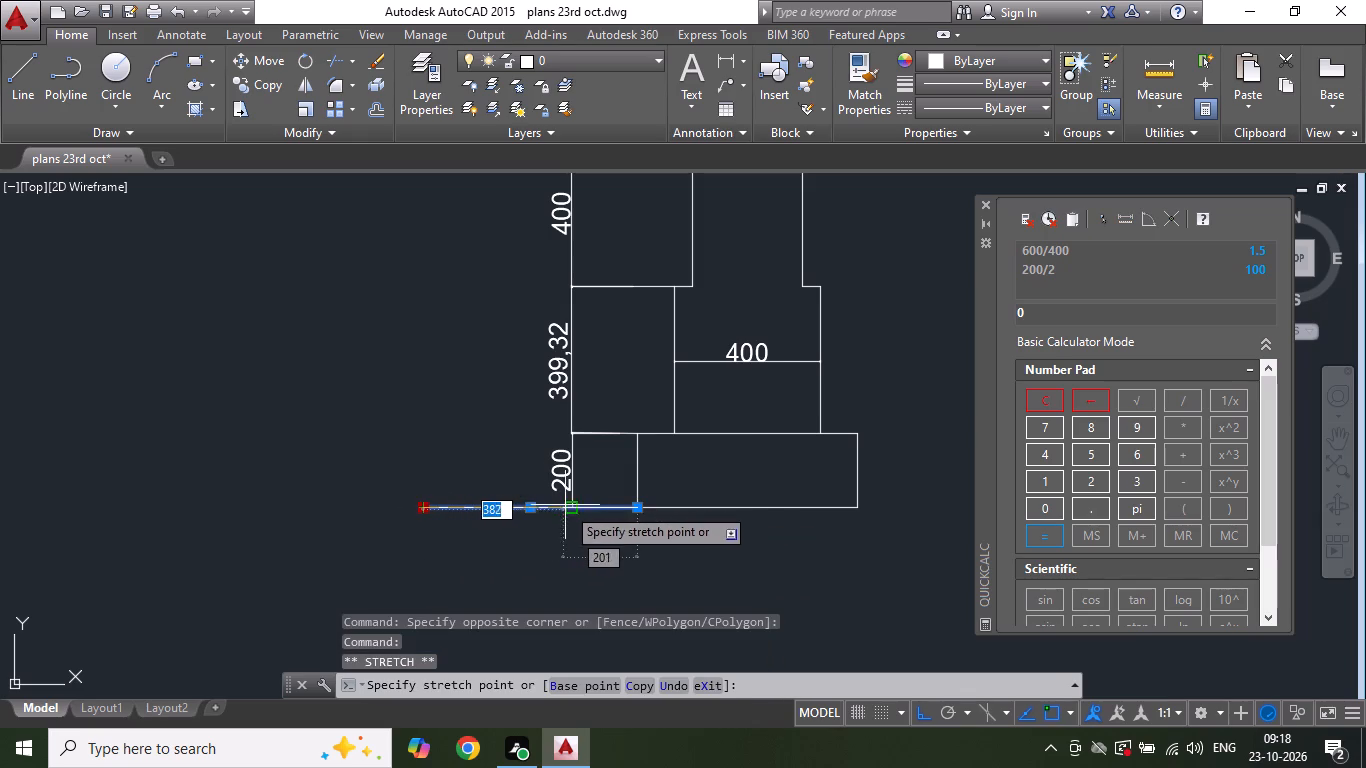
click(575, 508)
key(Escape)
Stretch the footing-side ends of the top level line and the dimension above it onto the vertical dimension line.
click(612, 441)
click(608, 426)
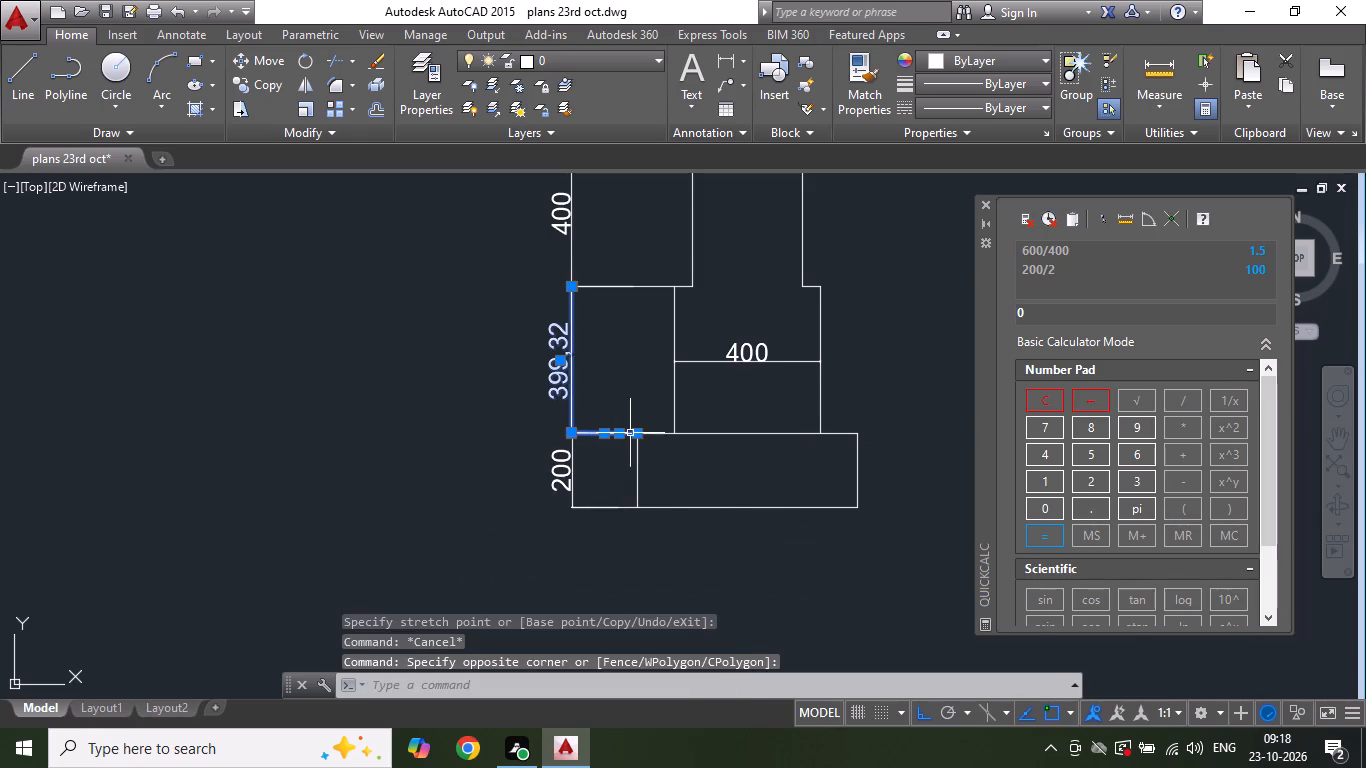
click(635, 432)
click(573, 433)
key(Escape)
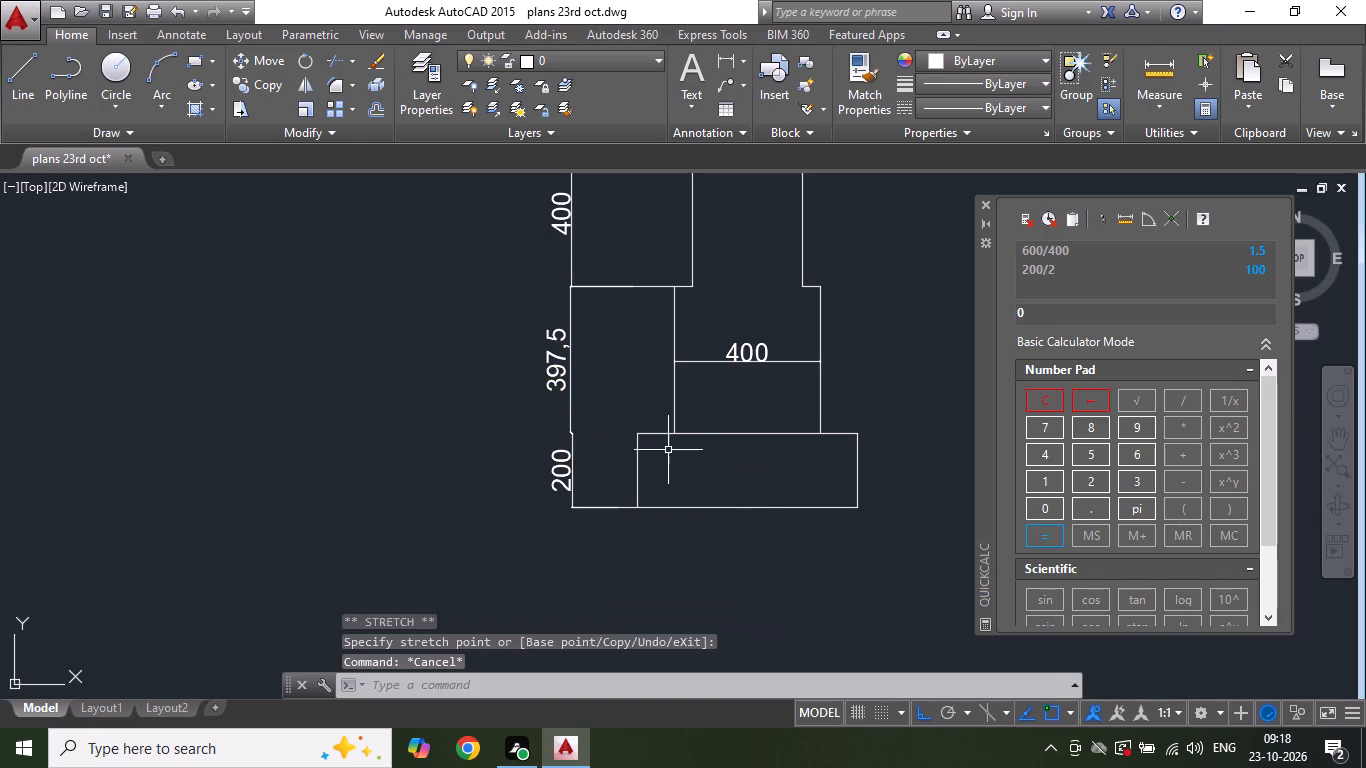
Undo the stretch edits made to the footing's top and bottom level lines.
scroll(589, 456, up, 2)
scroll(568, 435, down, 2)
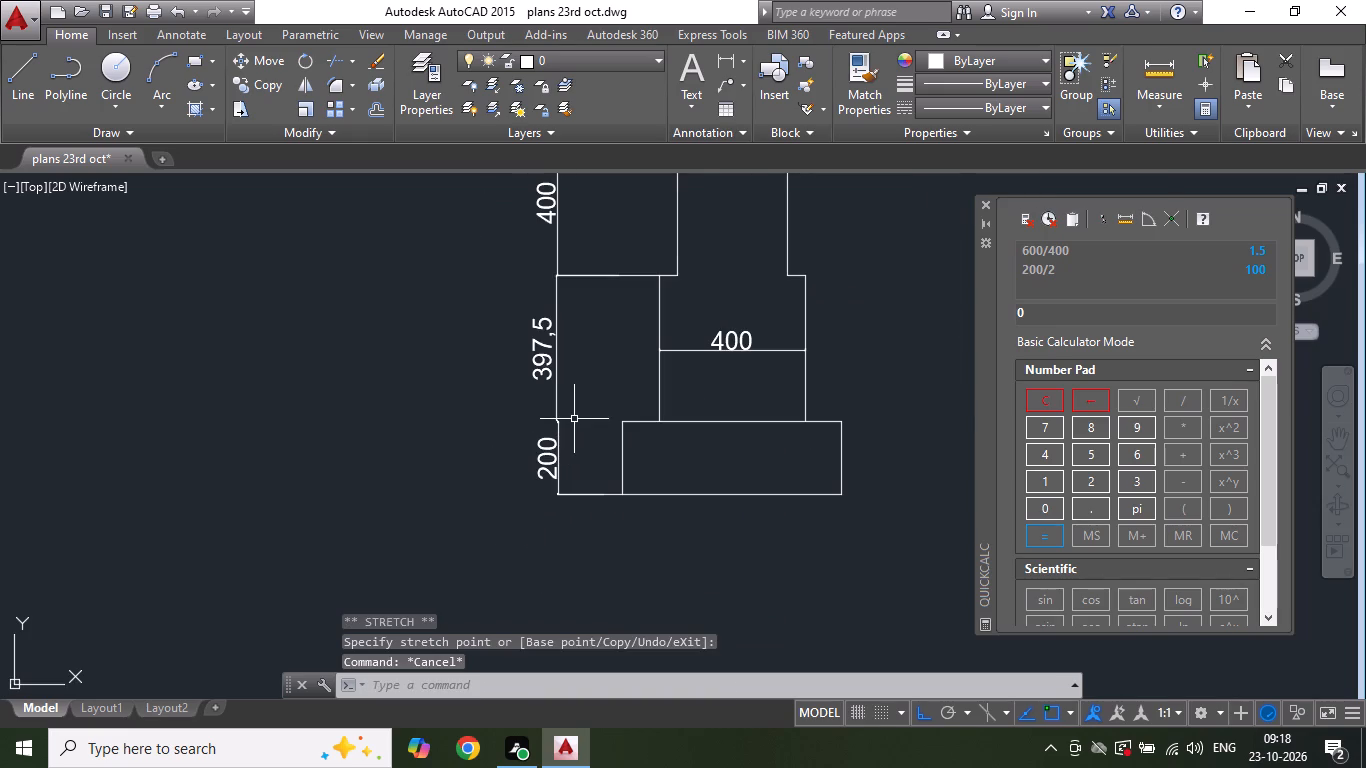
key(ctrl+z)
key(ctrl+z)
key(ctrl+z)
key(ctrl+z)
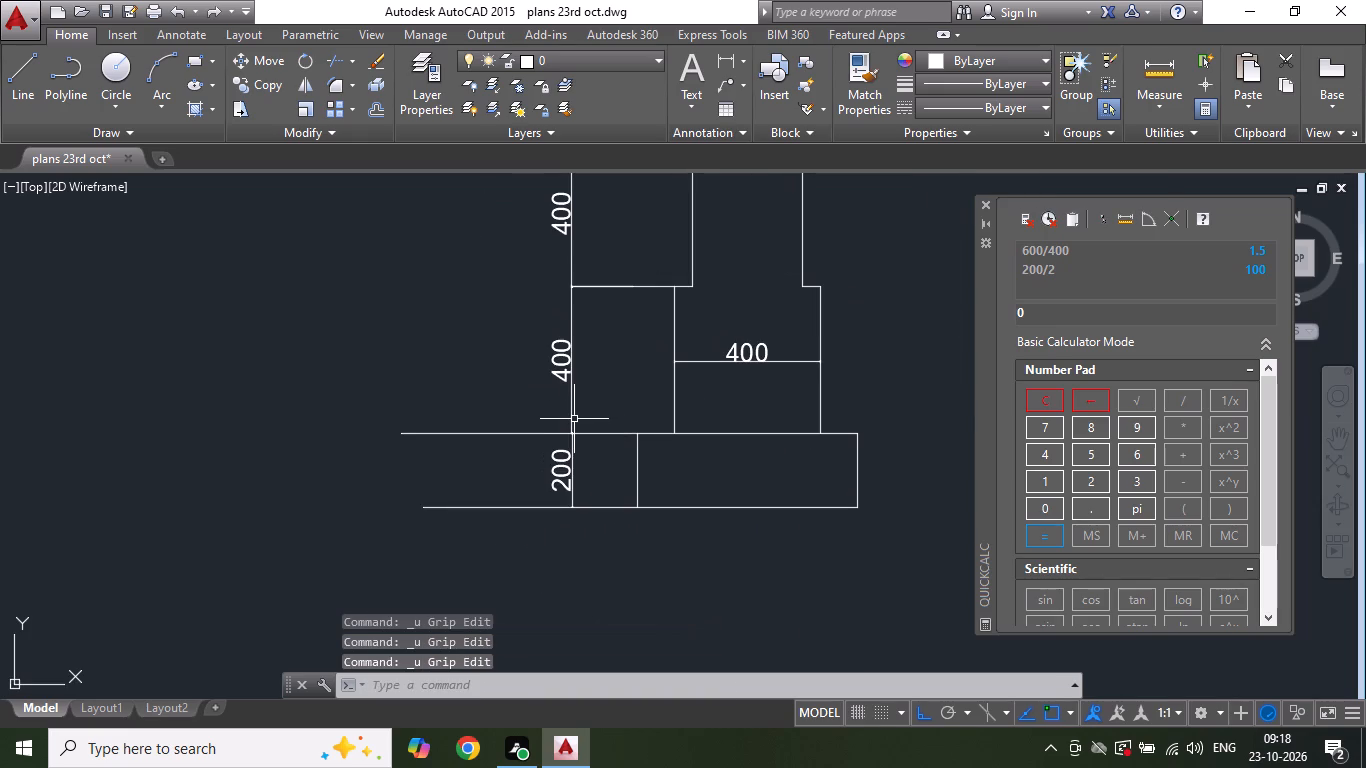
Delete the level lines extending left from the footing's top and bottom edges.
click(535, 428)
click(508, 439)
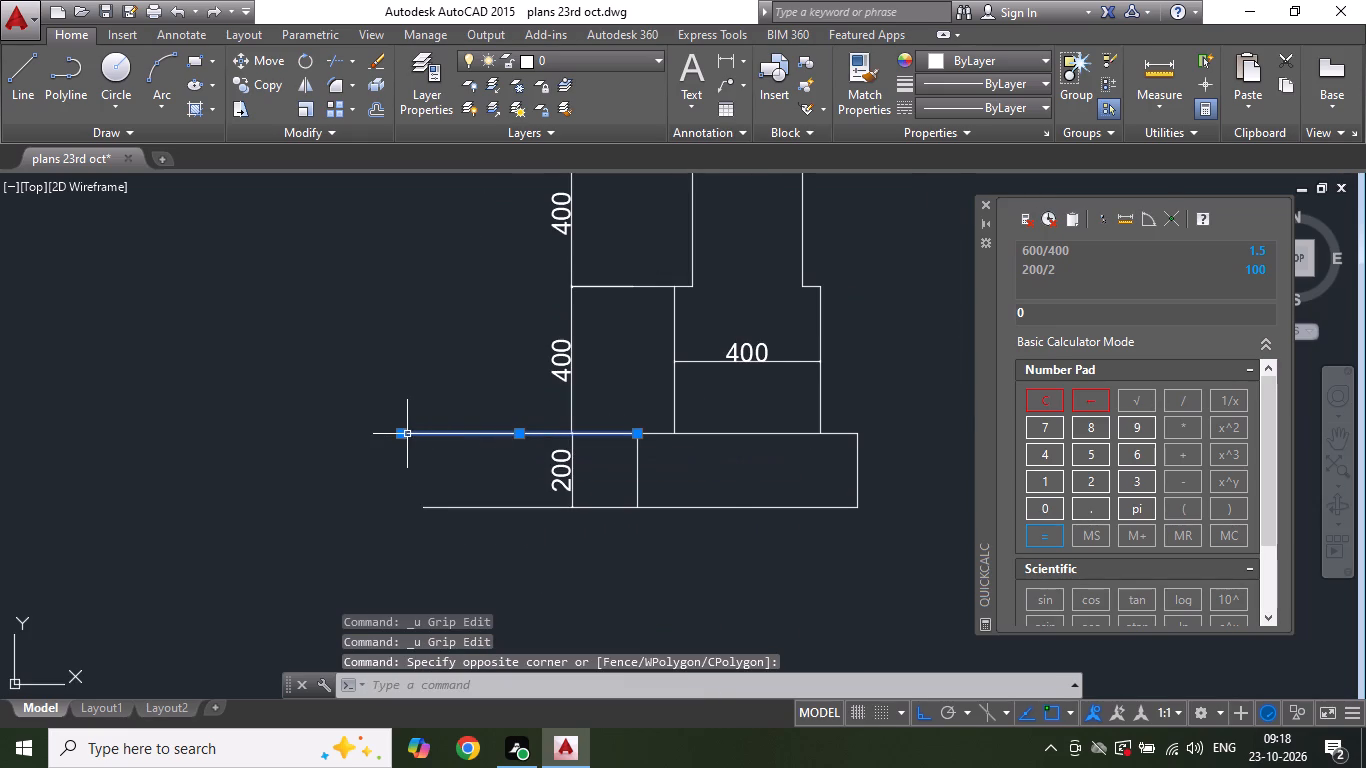
key(Delete)
click(393, 363)
key(Delete)
click(393, 375)
key(Delete)
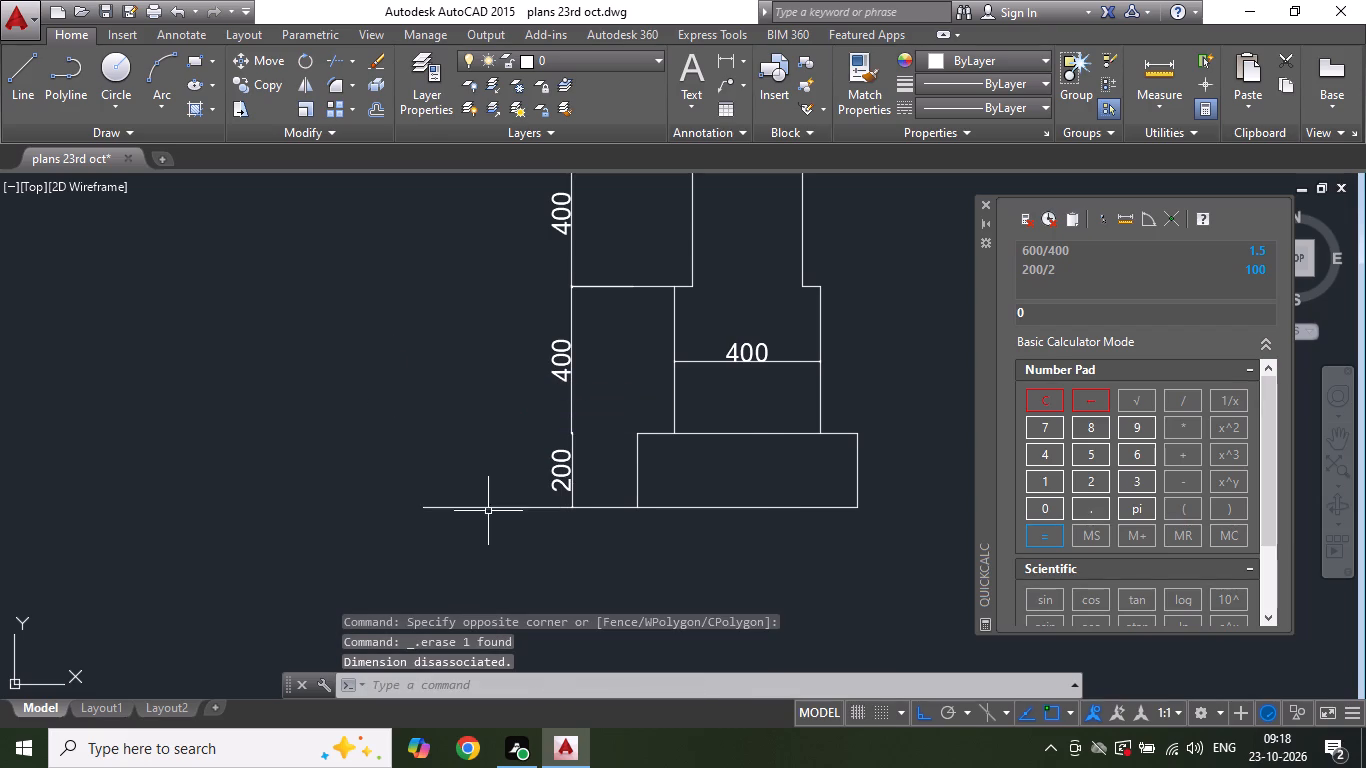
click(488, 511)
click(484, 495)
key(Delete)
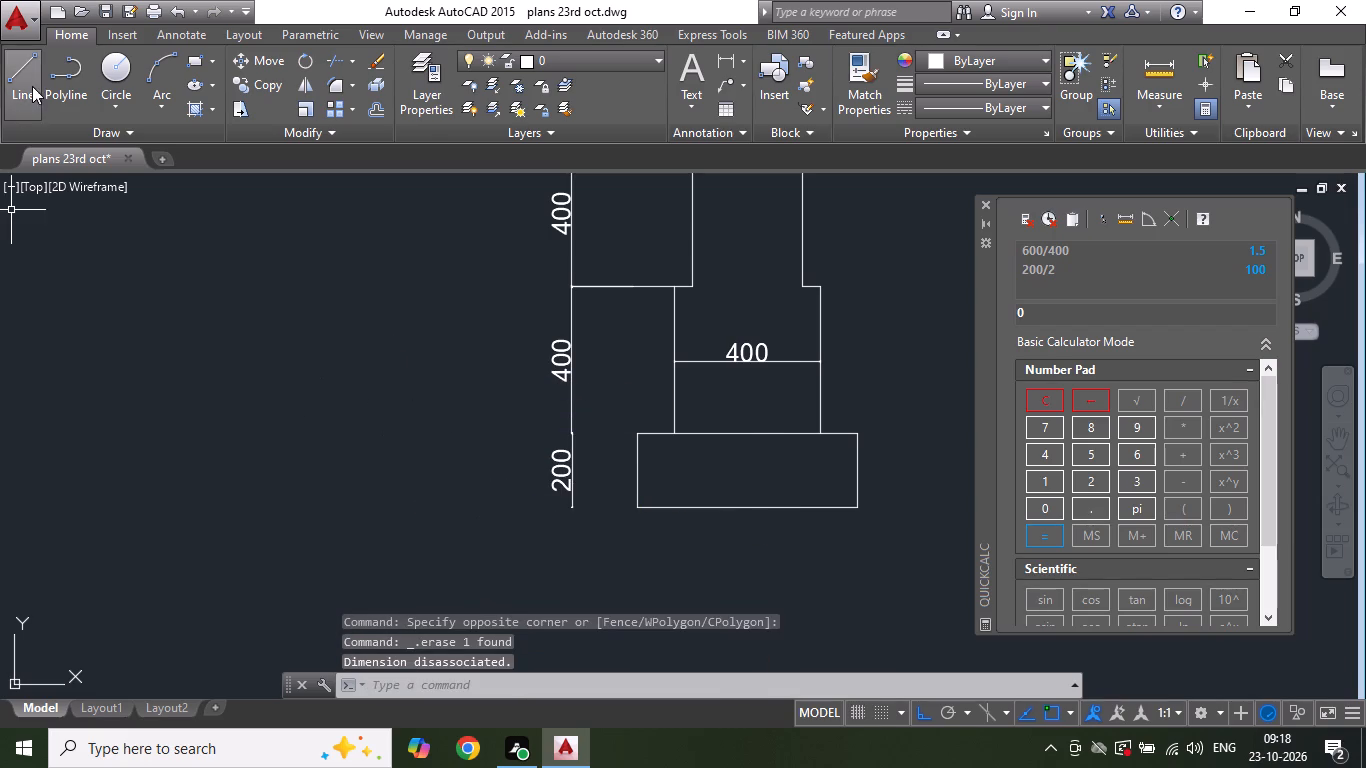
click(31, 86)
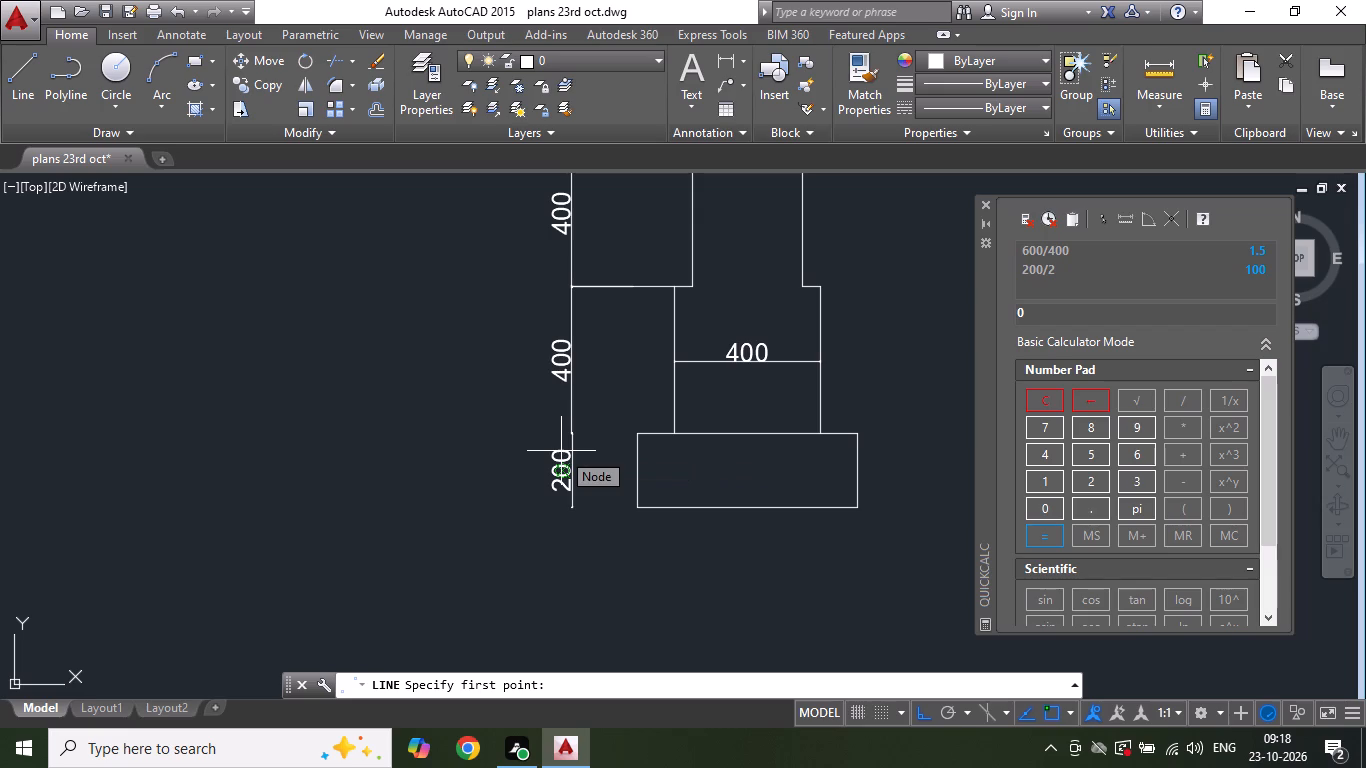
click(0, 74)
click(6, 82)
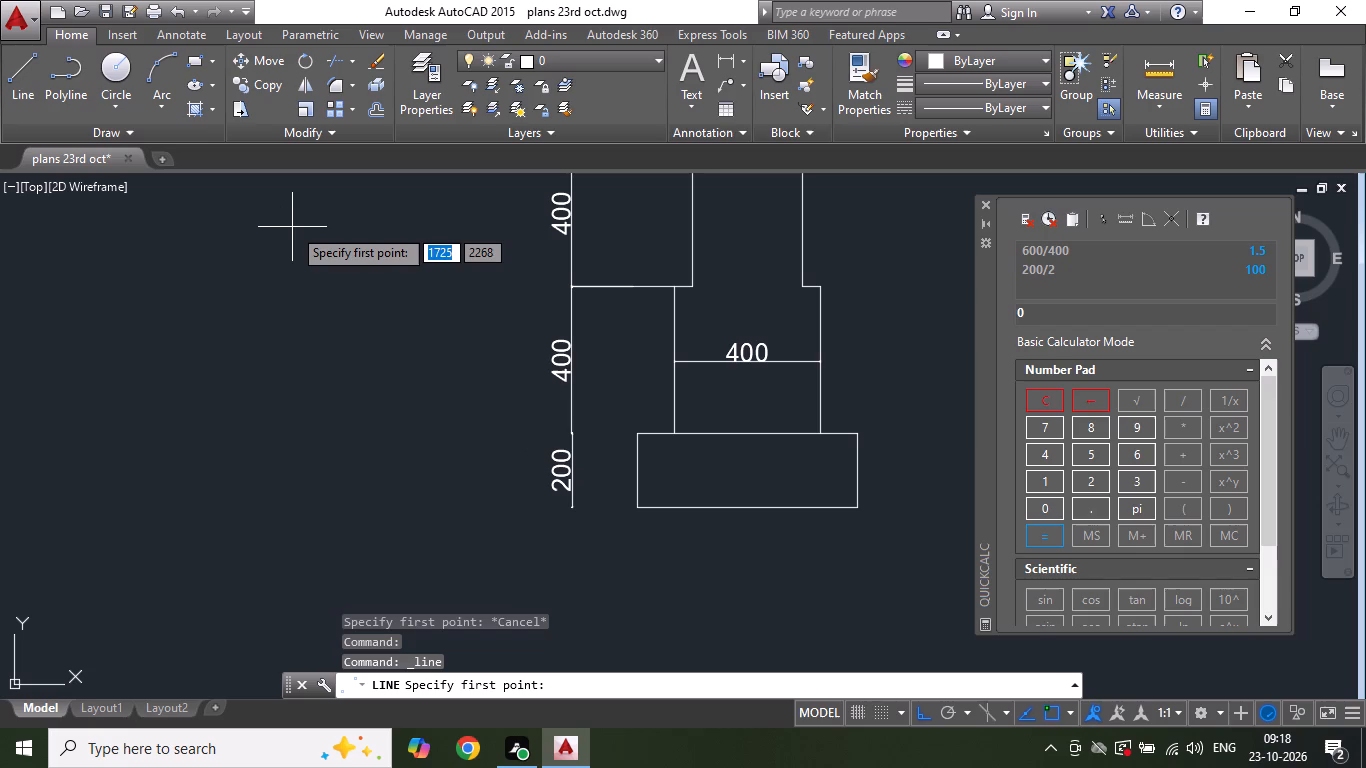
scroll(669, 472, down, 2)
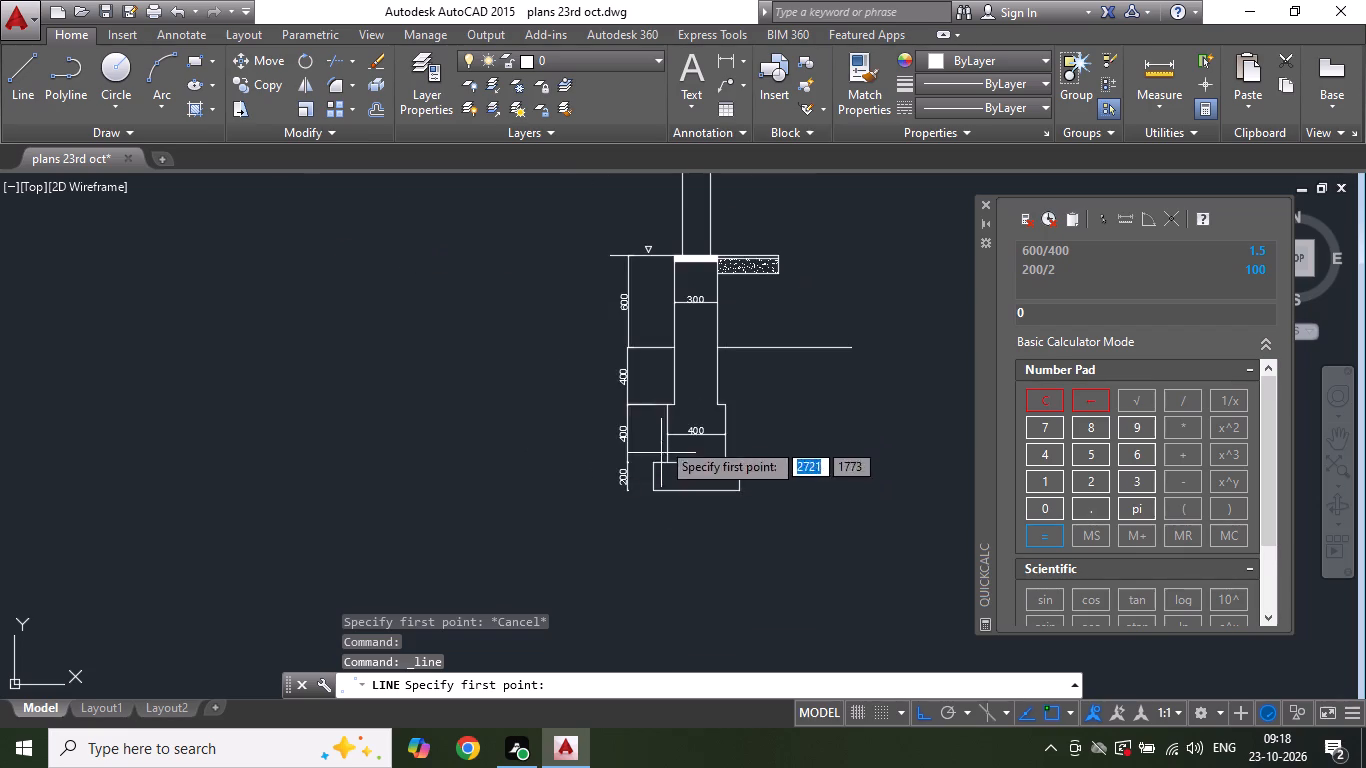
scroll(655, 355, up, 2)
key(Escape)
Delete the ground-level line between the vertical dimension chain and the column.
click(636, 476)
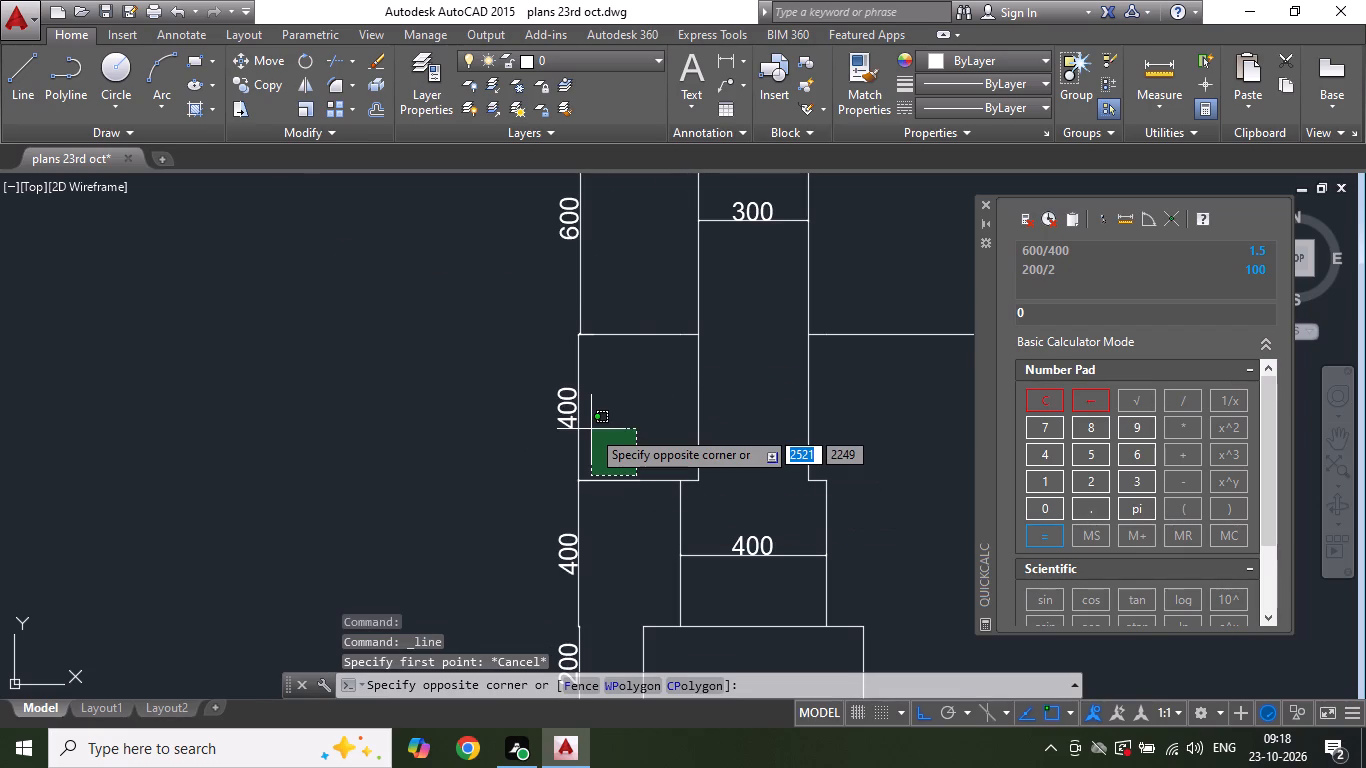
click(621, 279)
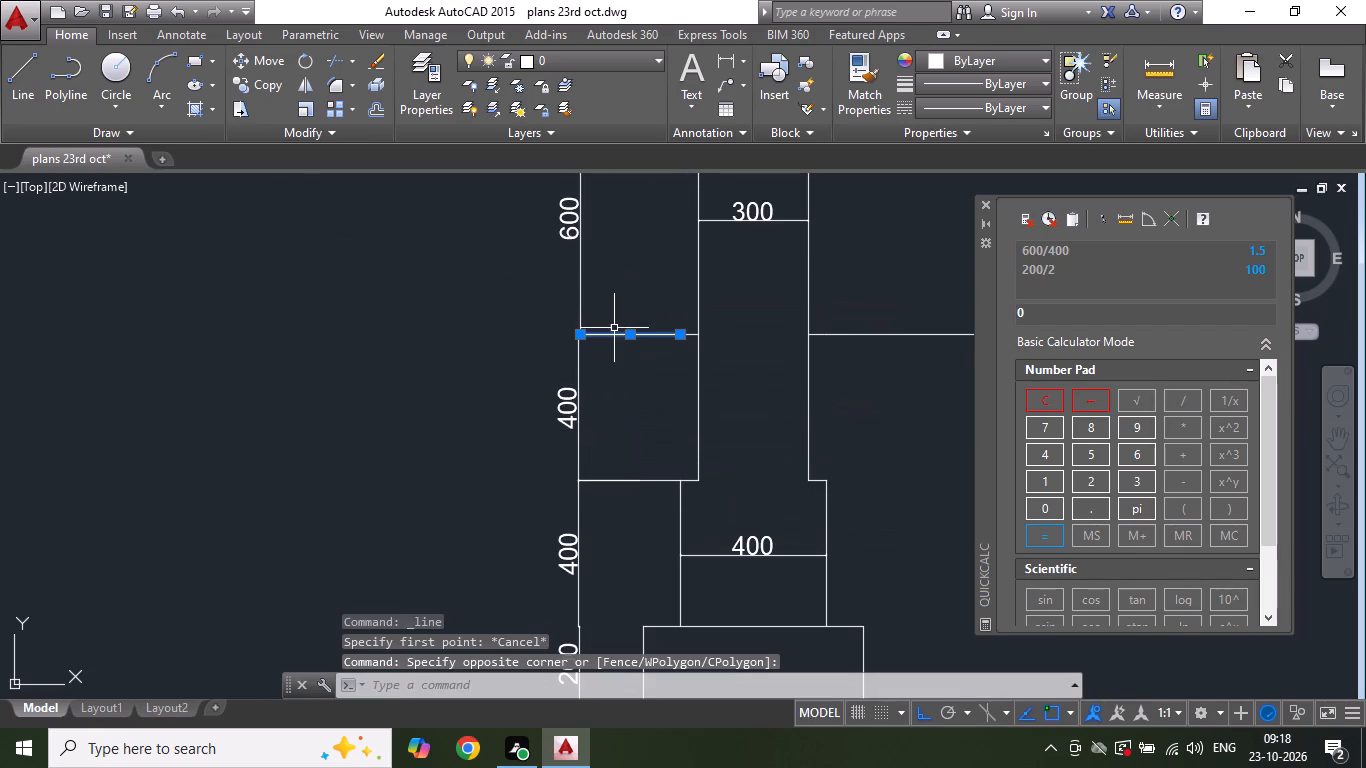
key(Delete)
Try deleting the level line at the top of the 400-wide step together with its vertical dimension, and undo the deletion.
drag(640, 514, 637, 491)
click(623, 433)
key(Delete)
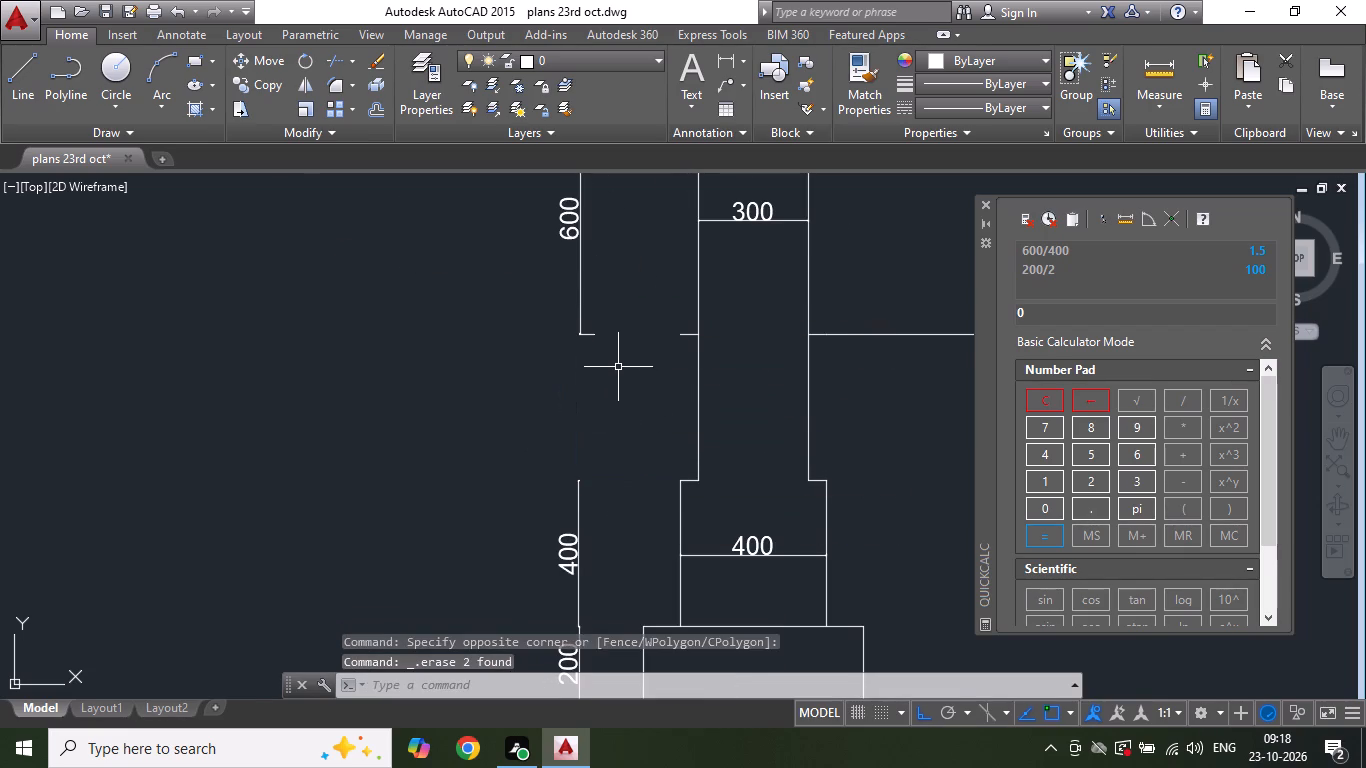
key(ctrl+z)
Stretch the column-side ends of the step's level line and the dimension above it back to the vertical dimension line.
click(657, 478)
click(628, 490)
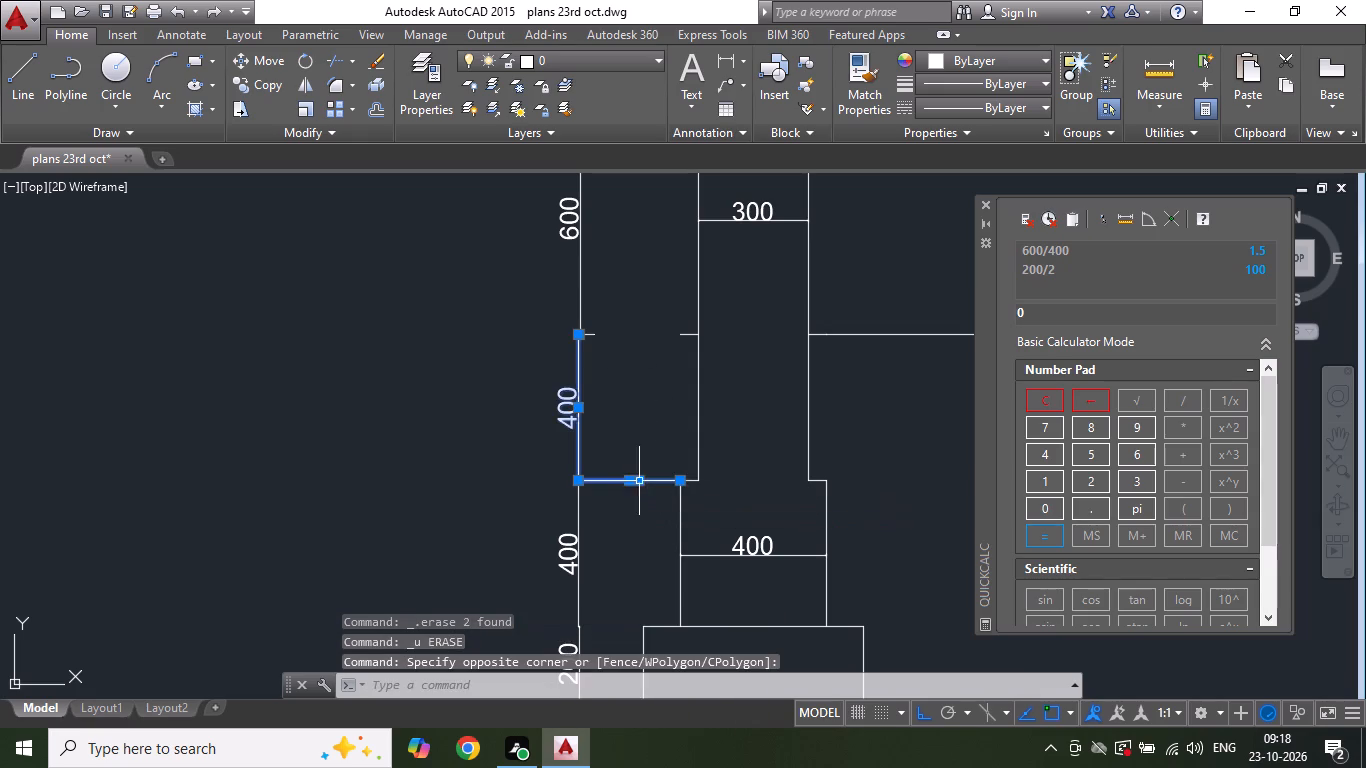
click(683, 482)
click(583, 481)
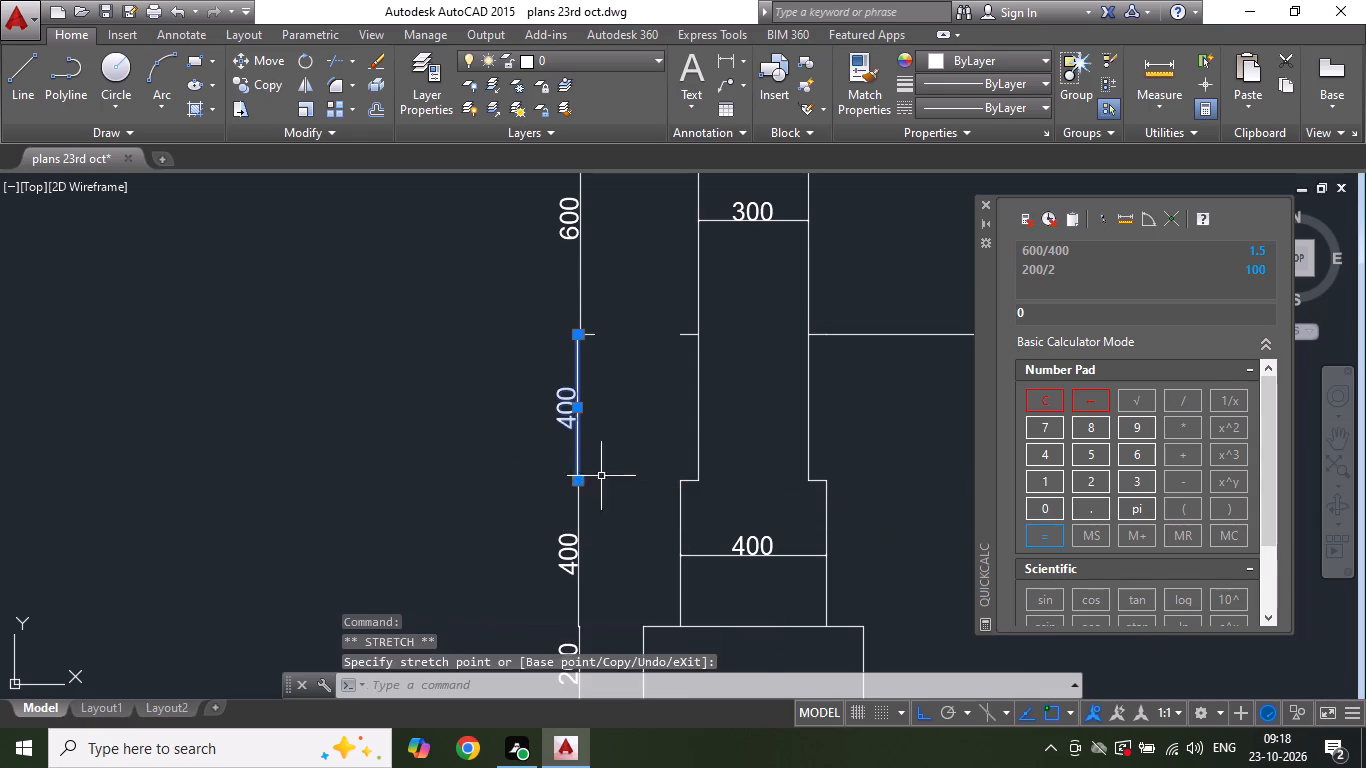
key(Escape)
Delete the short leftover ground-line segment at the column's left face.
drag(532, 317, 541, 322)
click(728, 379)
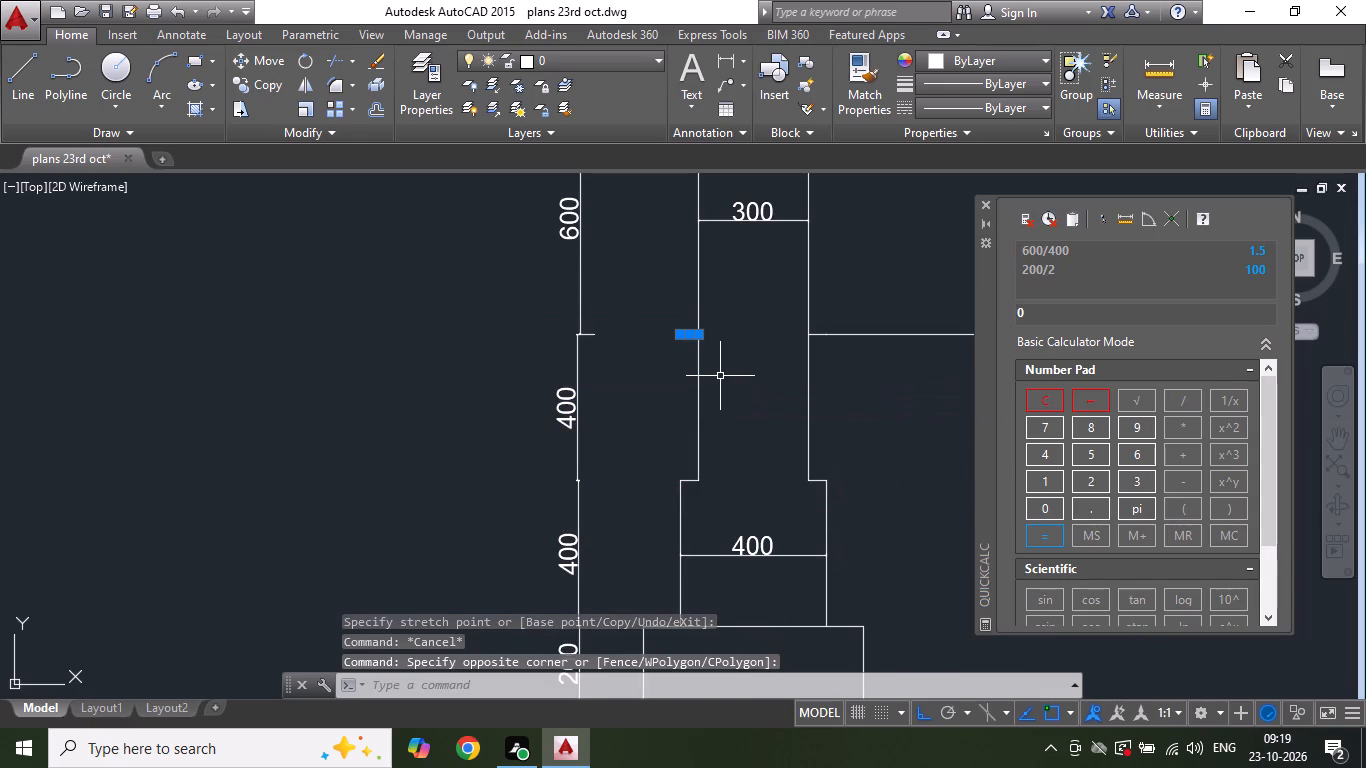
key(Delete)
Save the drawing.
scroll(625, 426, down, 3)
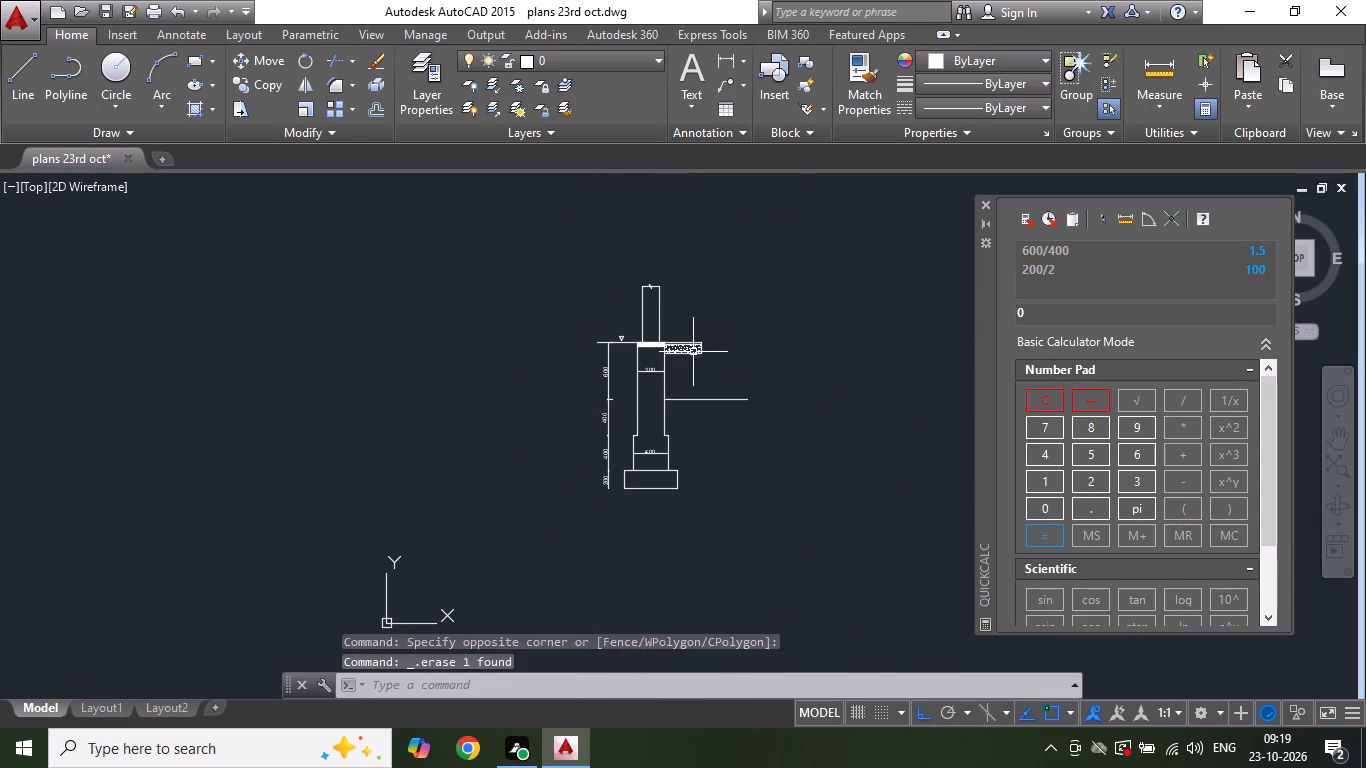
key(ctrl+s)
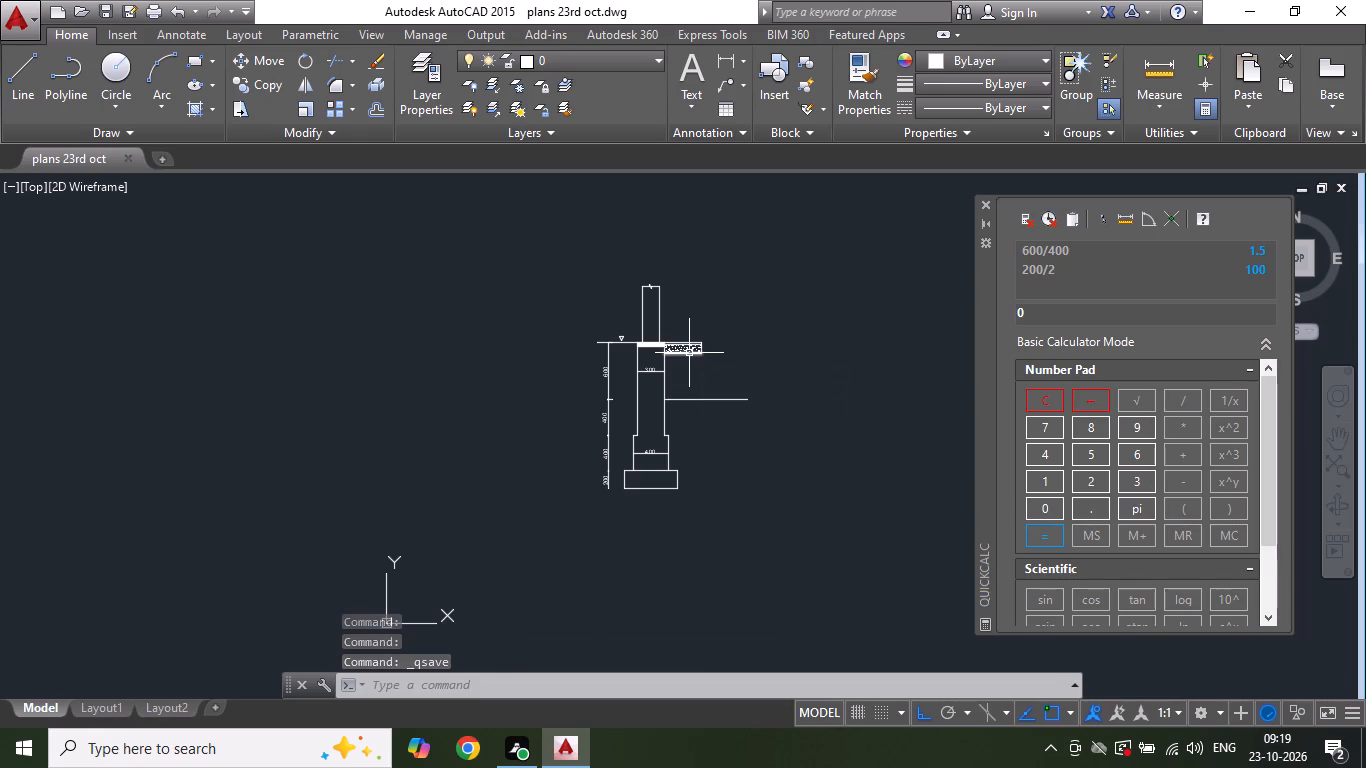
Draw a horizontal line at ground level from the column's left face to the vertical dimension line.
scroll(688, 308, up, 3)
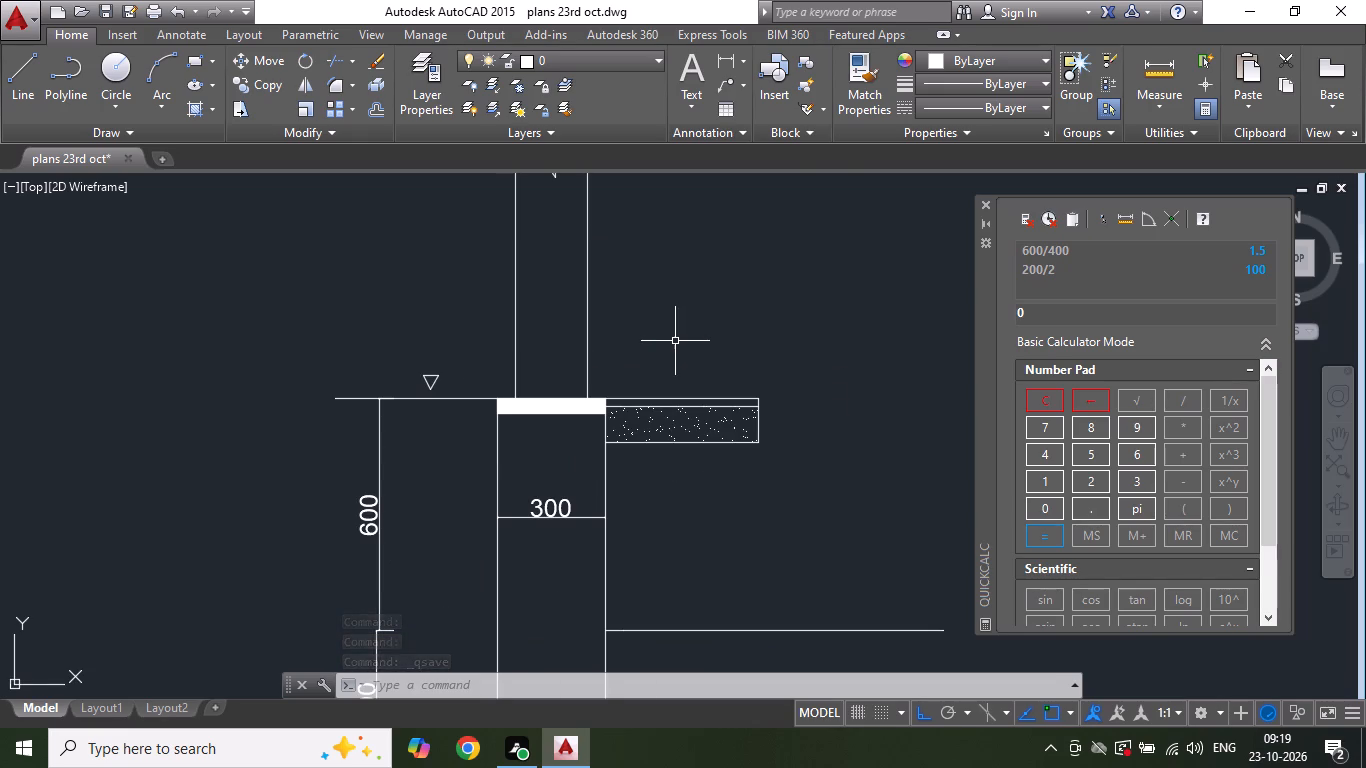
scroll(529, 300, down, 2)
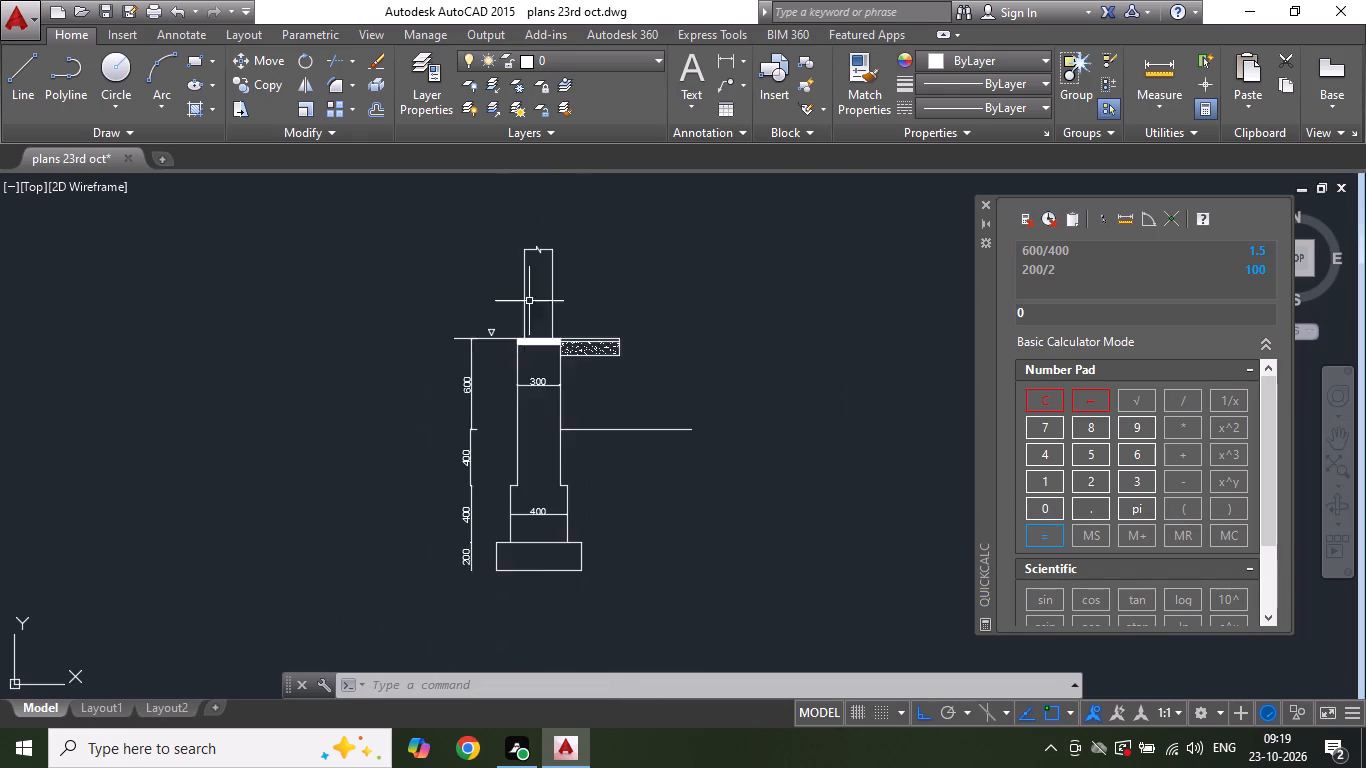
scroll(502, 394, up, 1)
click(10, 92)
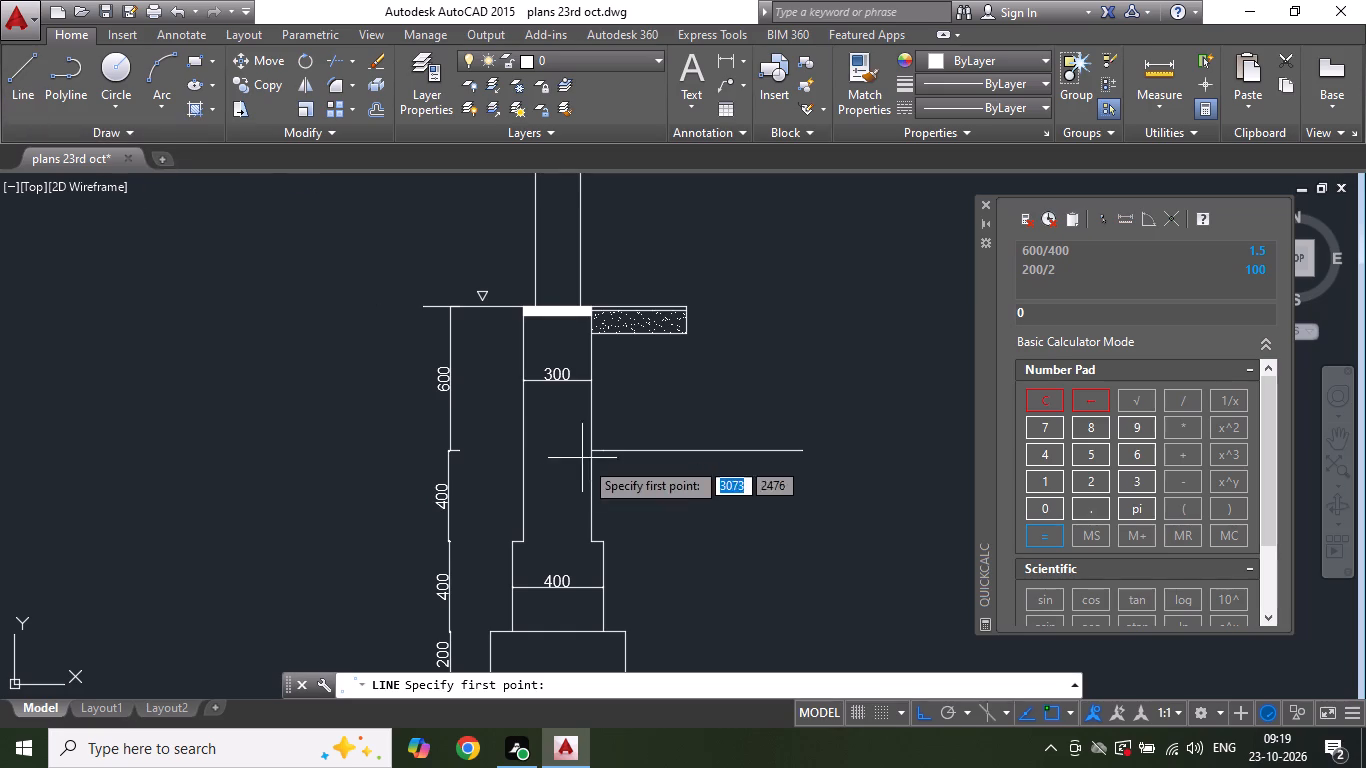
click(525, 448)
click(448, 450)
key(Escape)
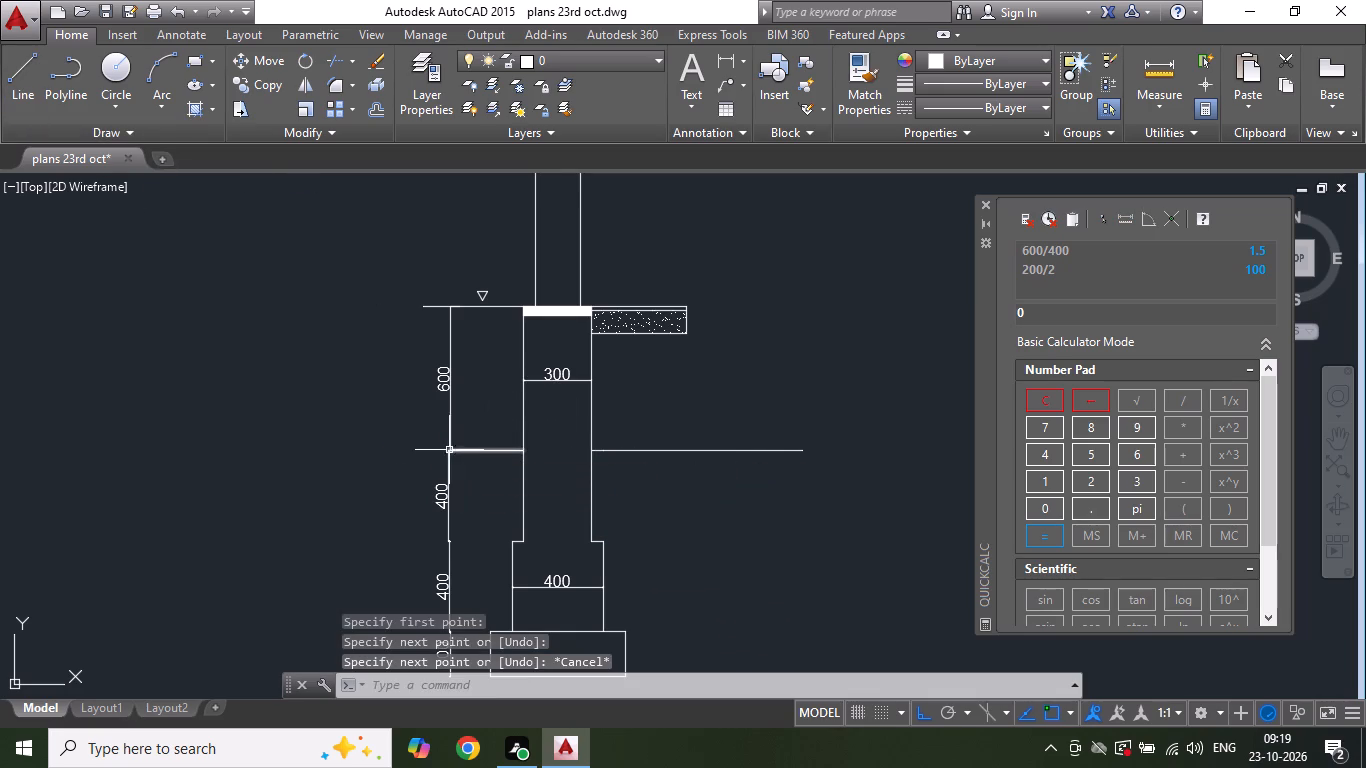
Shorten the ground-level line beyond the column's right face to about 511 long by pulling back its outer end.
drag(741, 443, 736, 455)
click(727, 462)
click(805, 449)
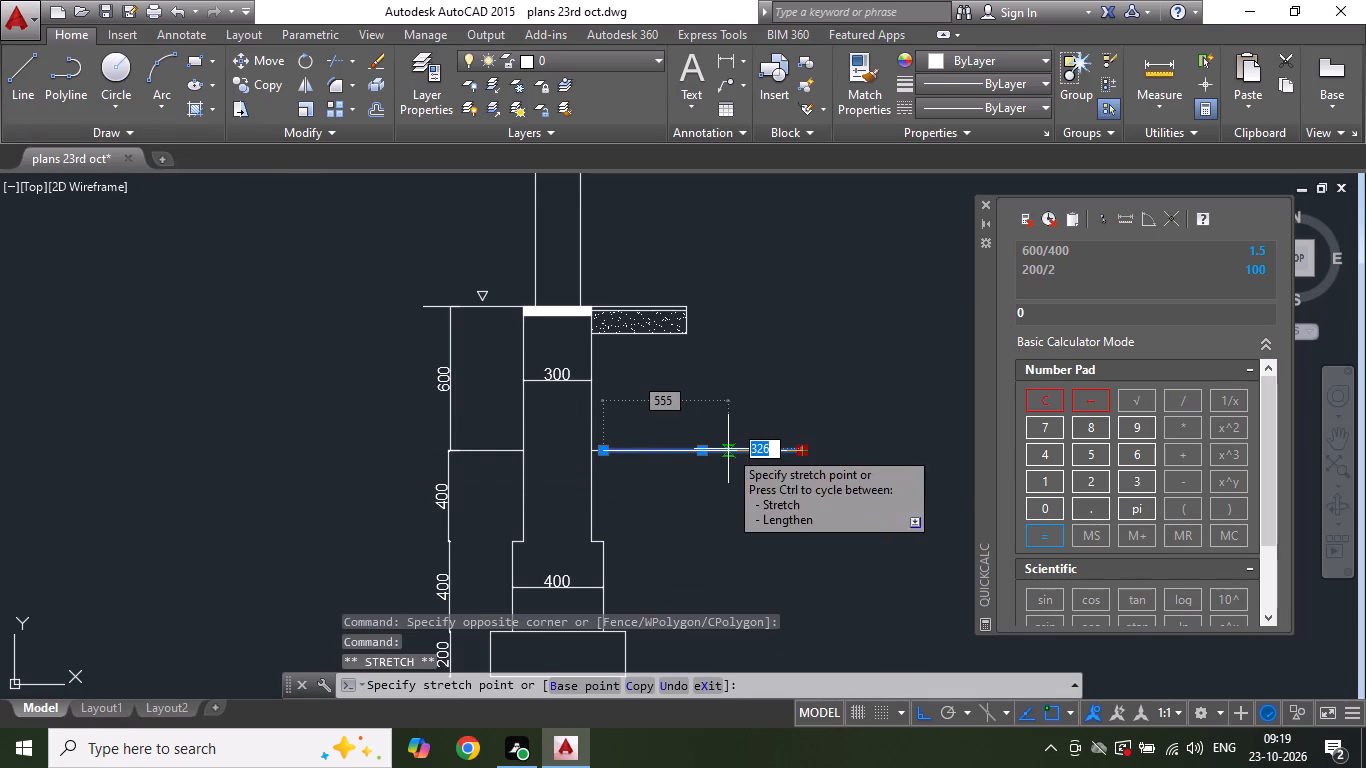
click(718, 449)
key(Escape)
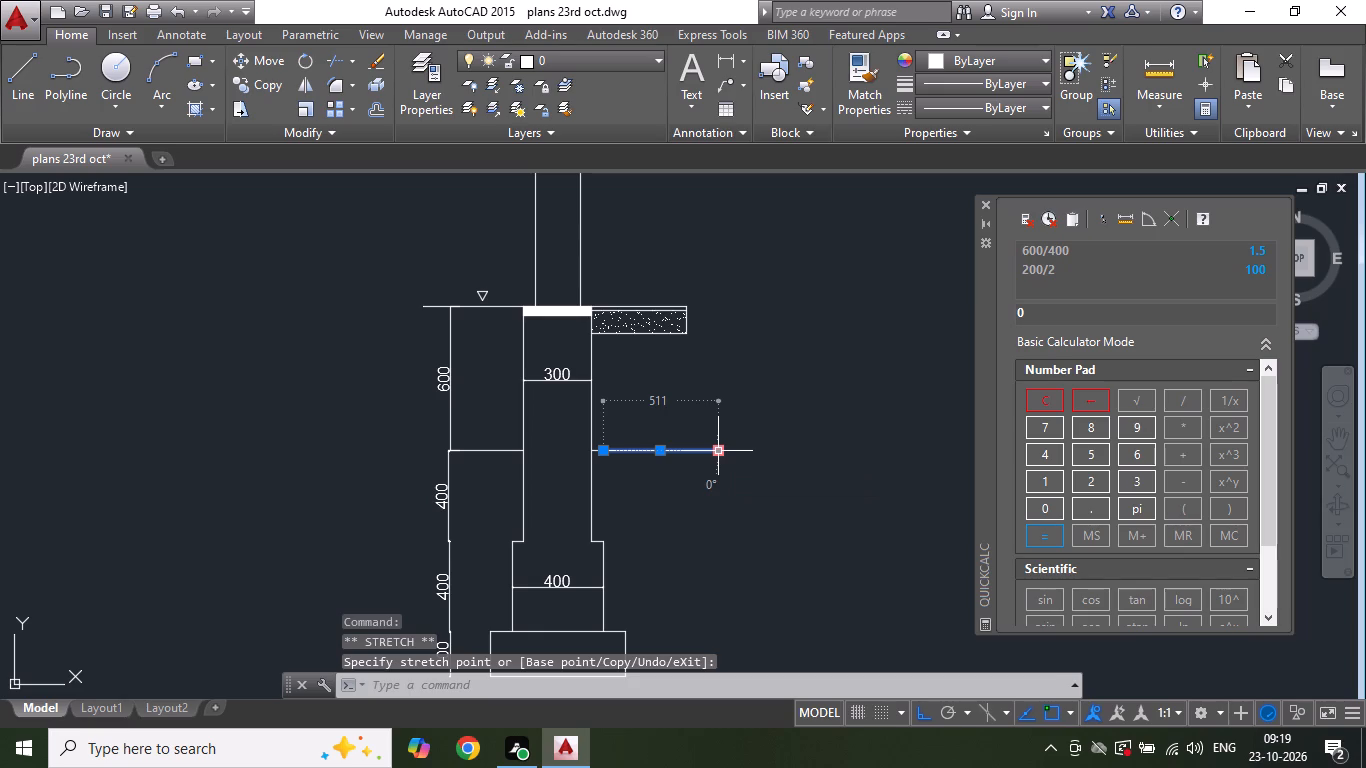
key(Escape)
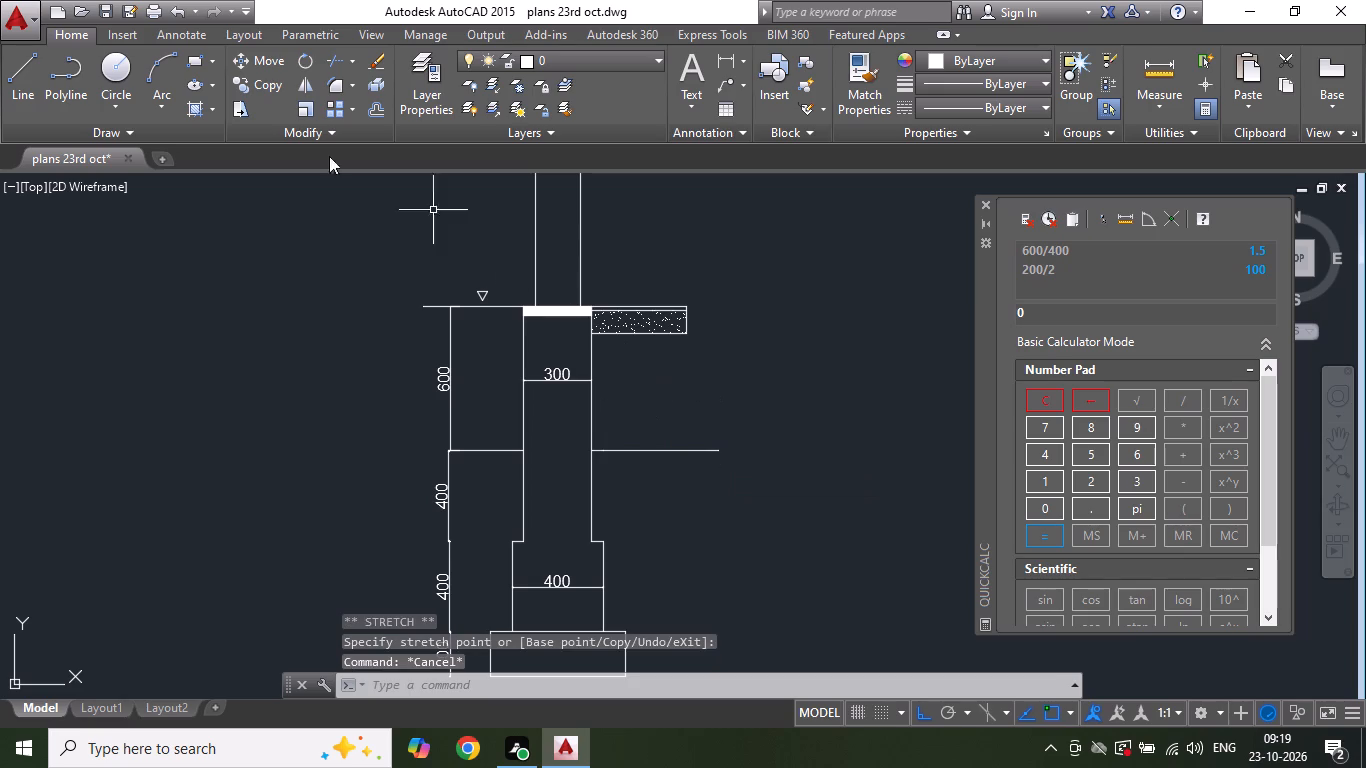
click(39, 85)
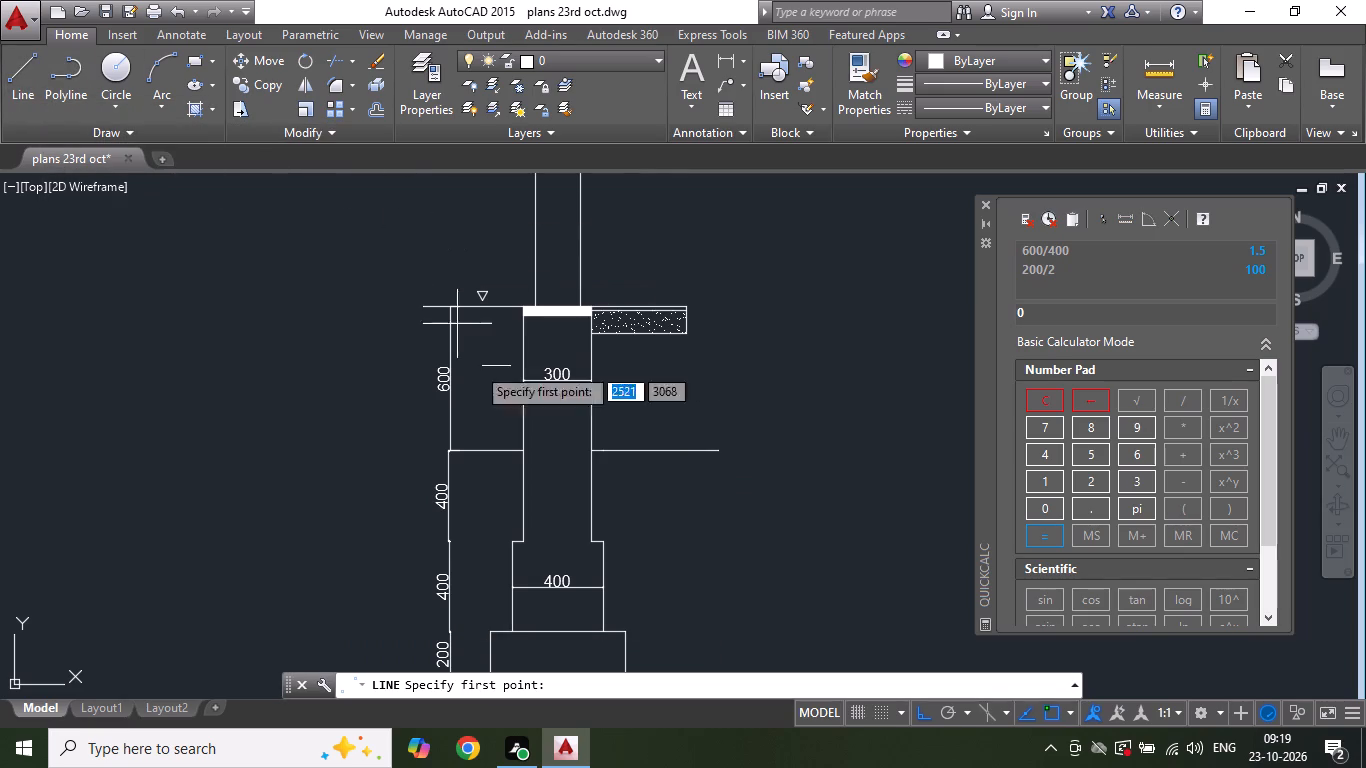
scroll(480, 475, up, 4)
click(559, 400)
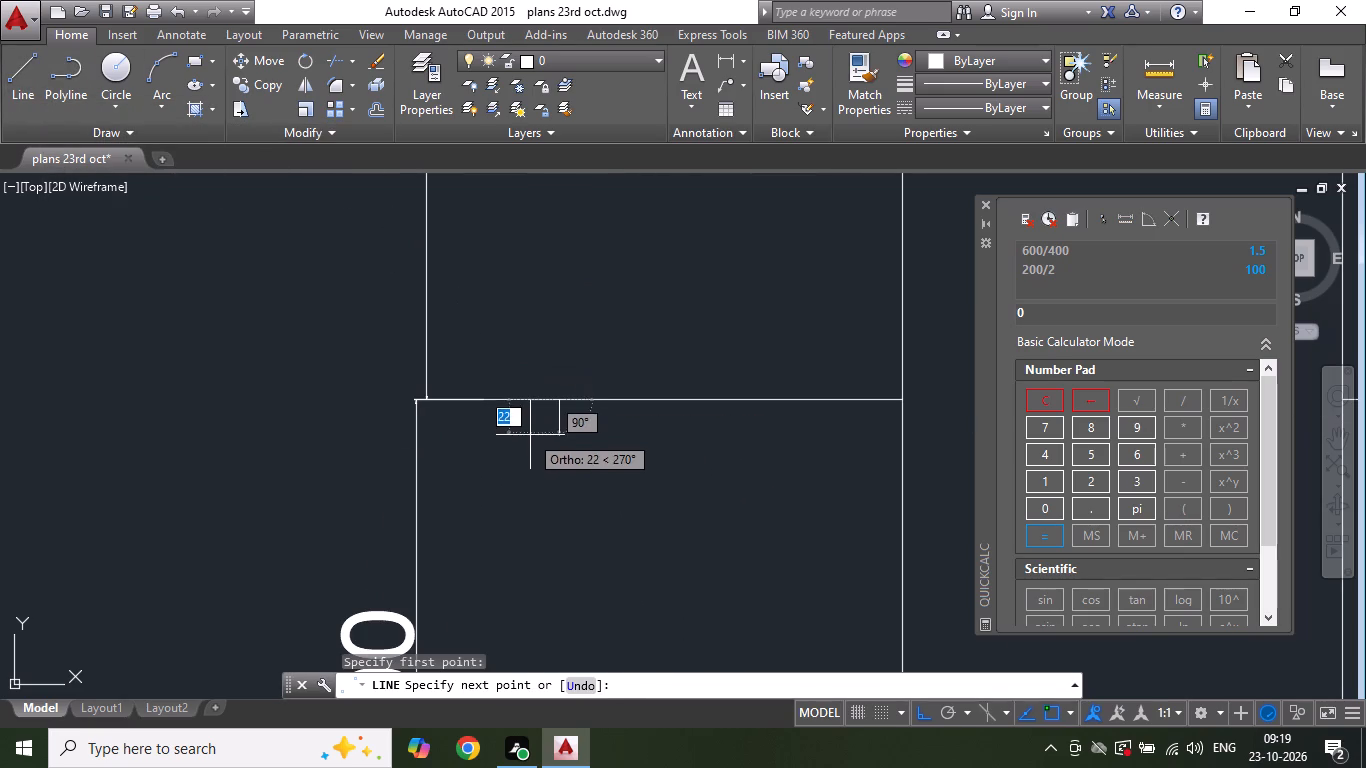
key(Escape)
With Ortho off, draw a short diagonal stroke sloping down-left from the ground line between the dimension line and the column.
click(31, 86)
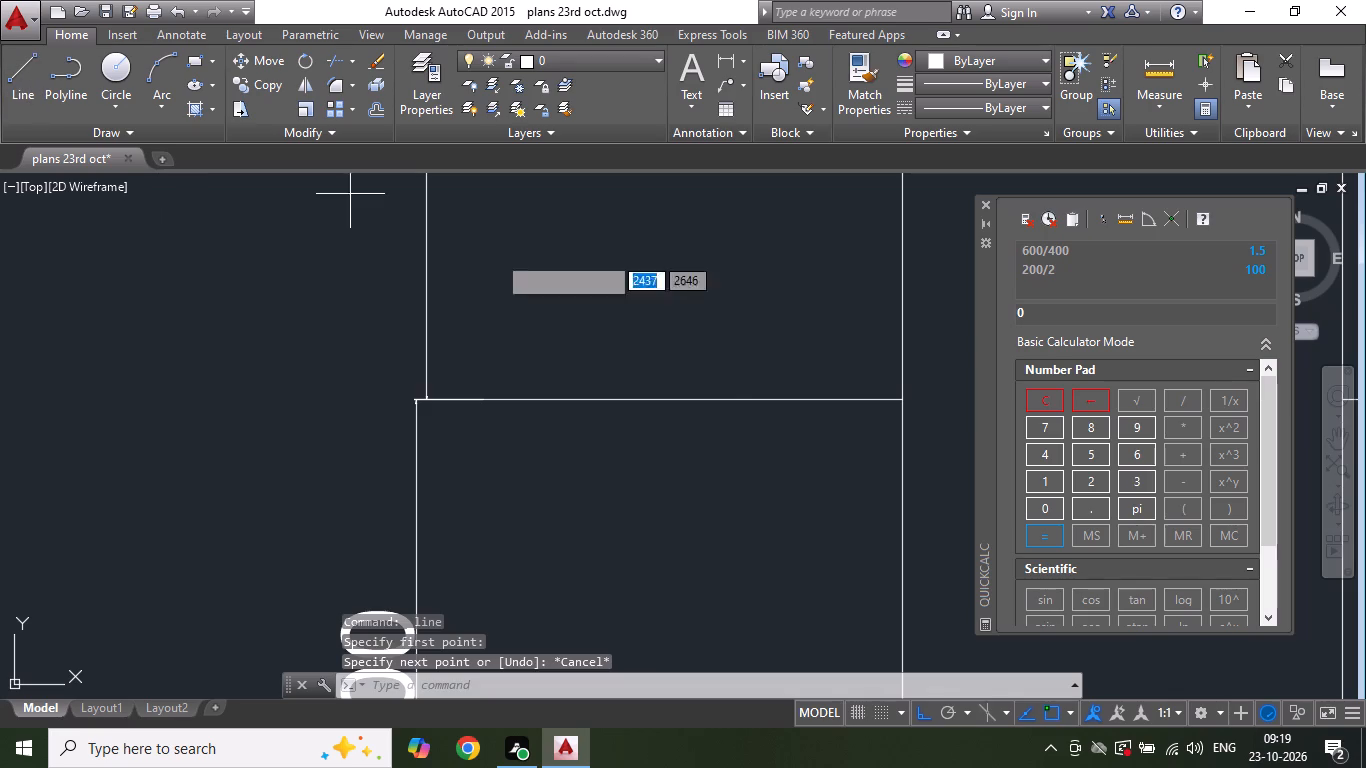
key(F8)
click(585, 397)
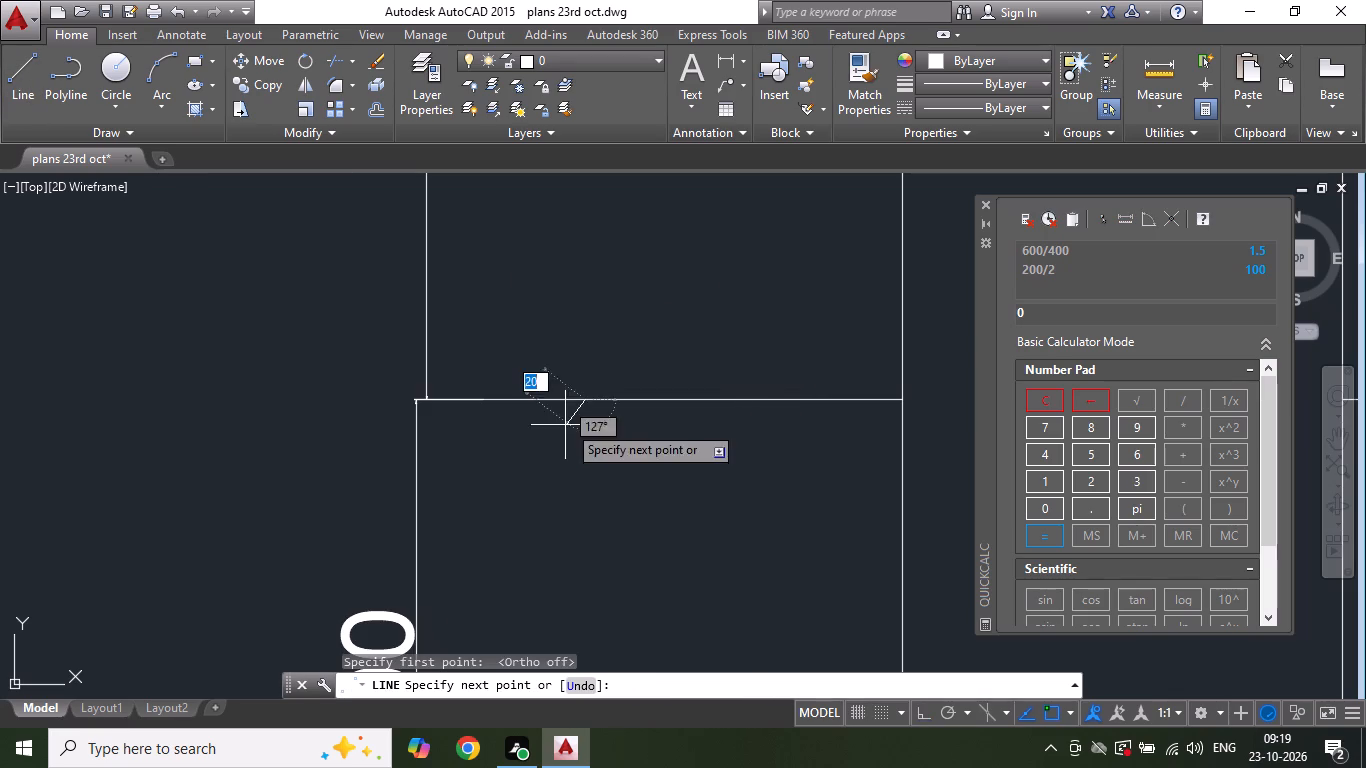
click(557, 433)
key(Escape)
Copy the diagonal stroke eight times toward the column at about 11 spacing, keeping the copies just below the ground line.
drag(581, 421, 569, 416)
click(565, 413)
right_click(565, 410)
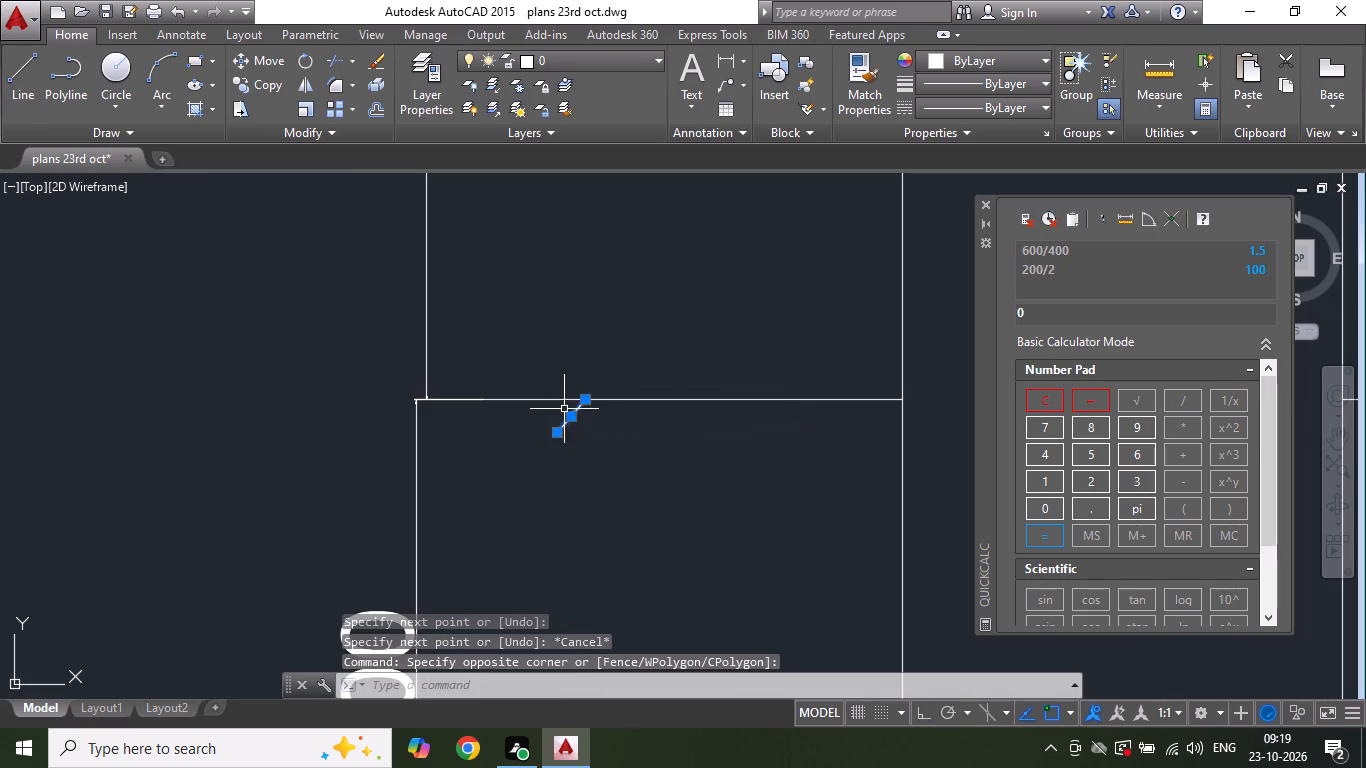
click(625, 407)
scroll(640, 426, up, 1)
click(606, 427)
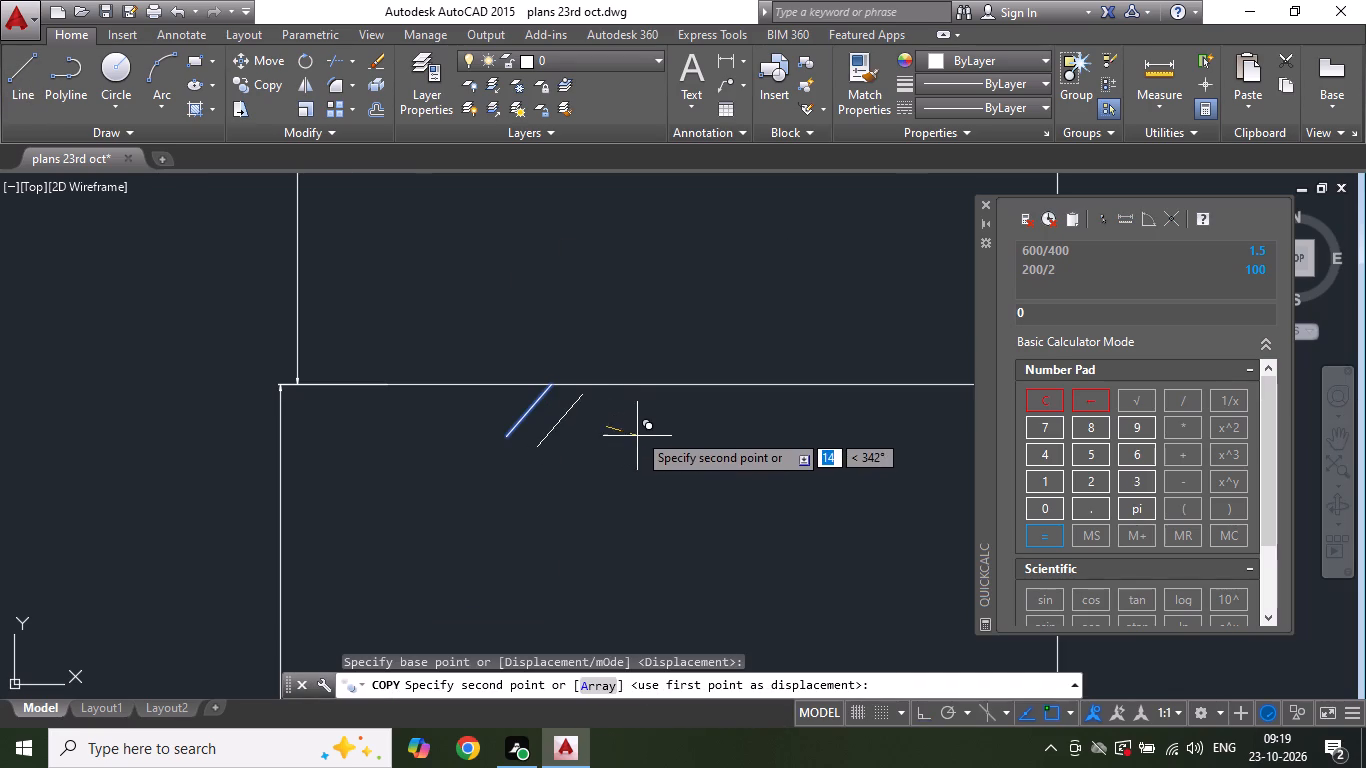
click(631, 428)
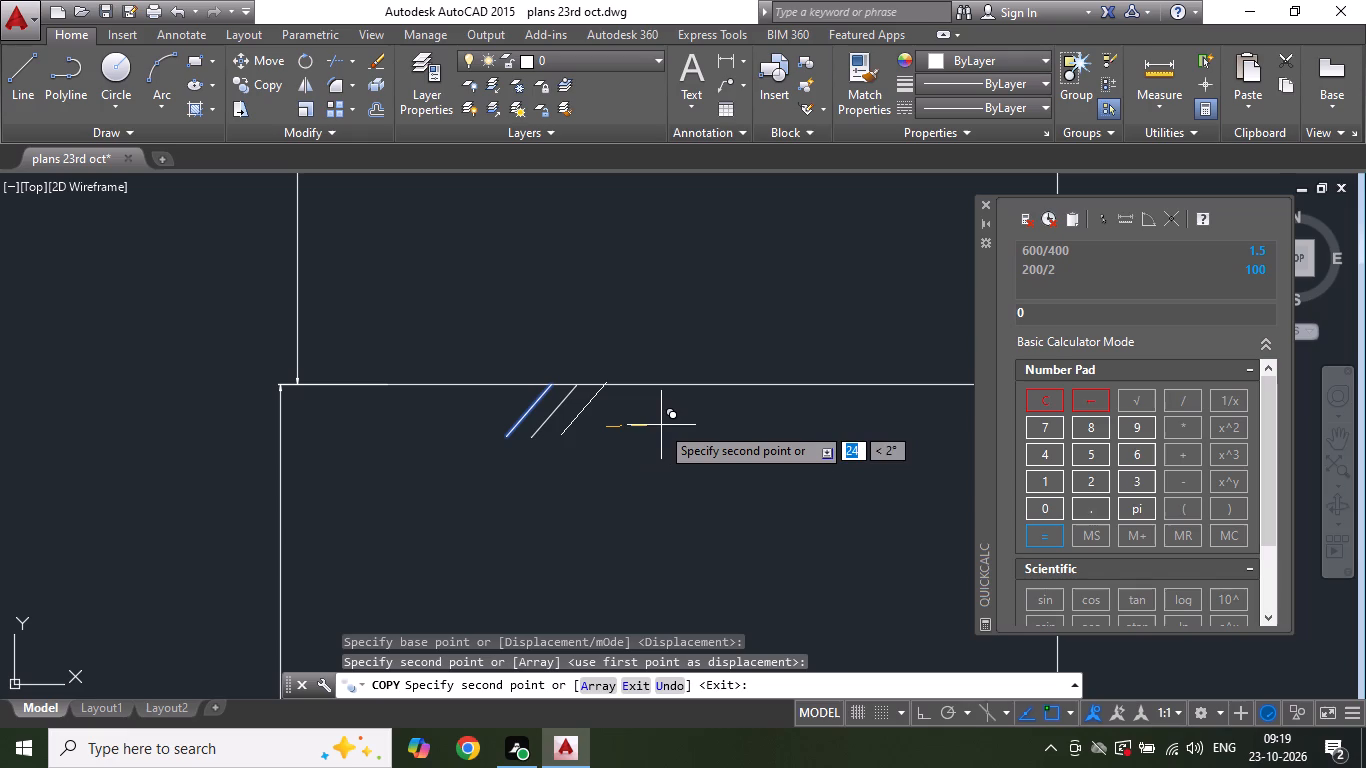
click(658, 427)
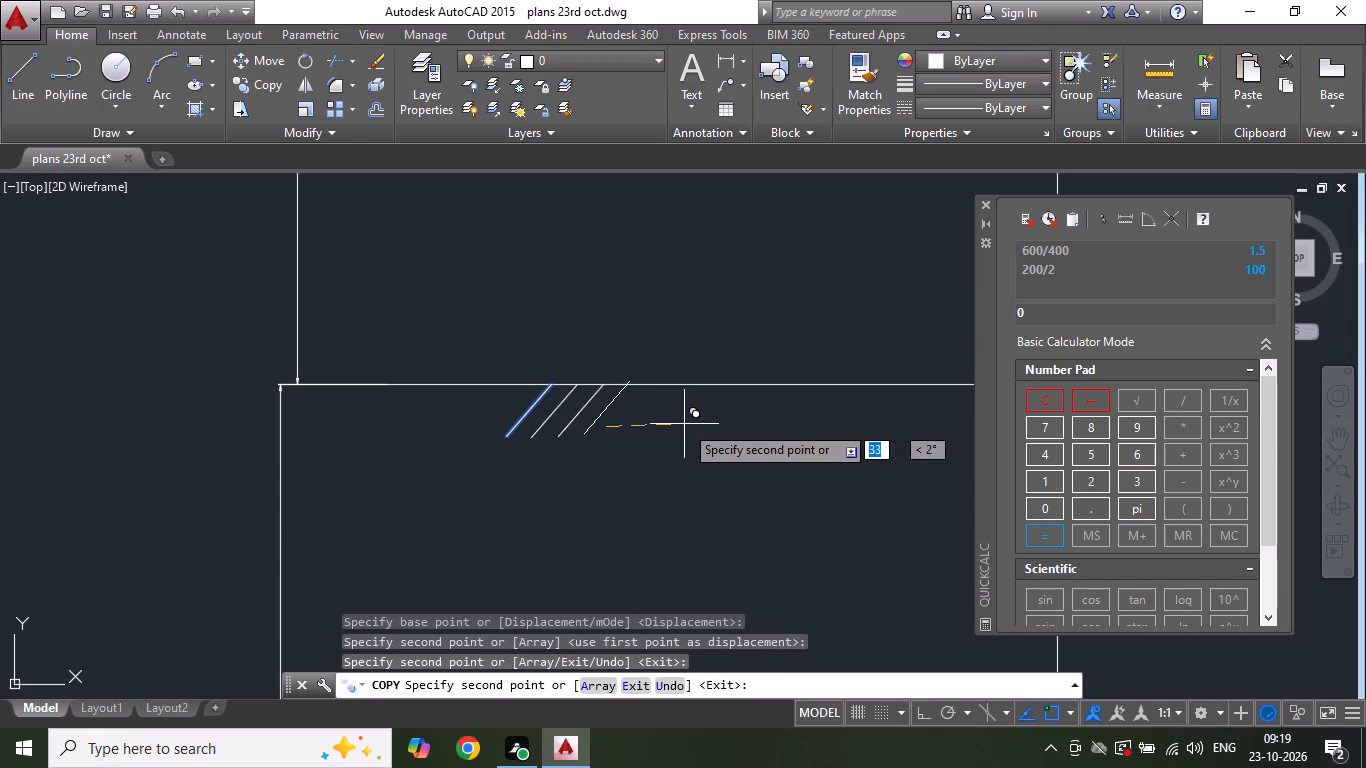
click(685, 427)
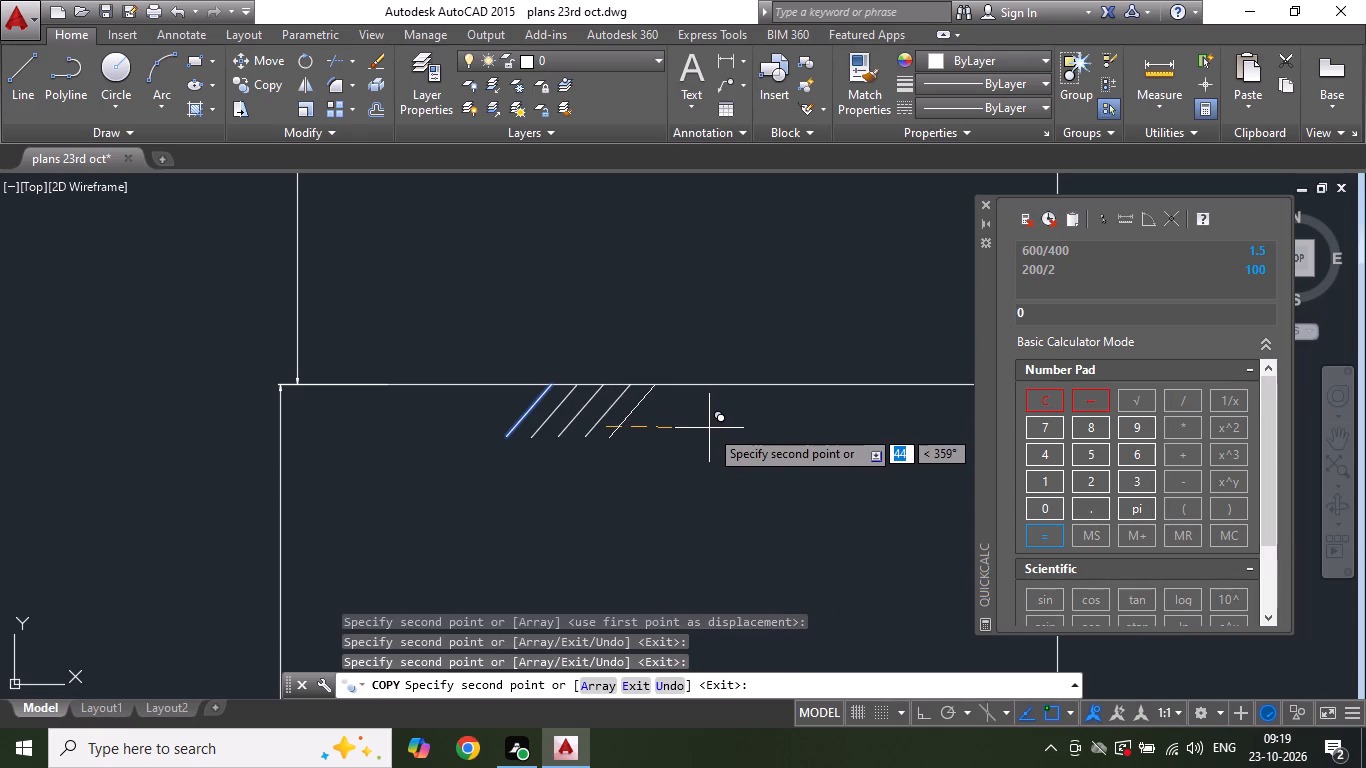
click(709, 428)
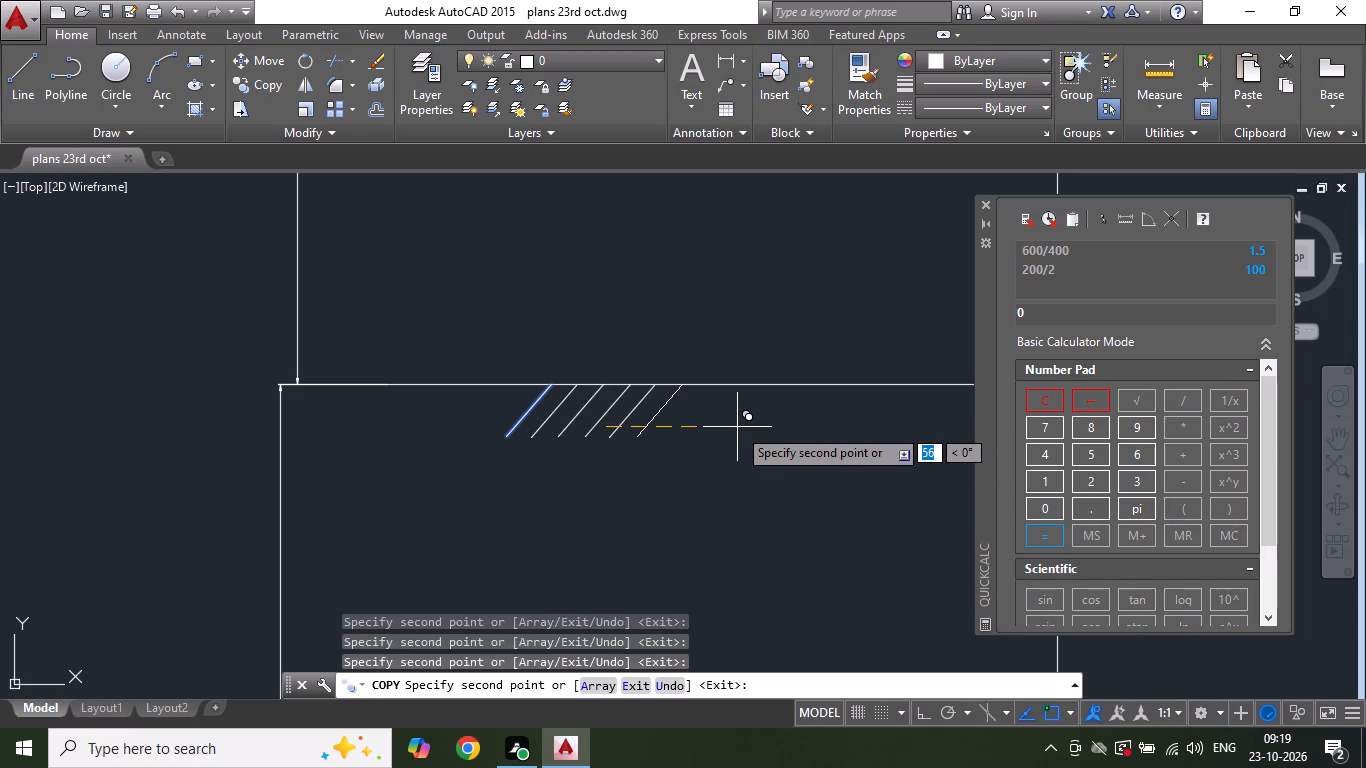
click(737, 427)
click(764, 429)
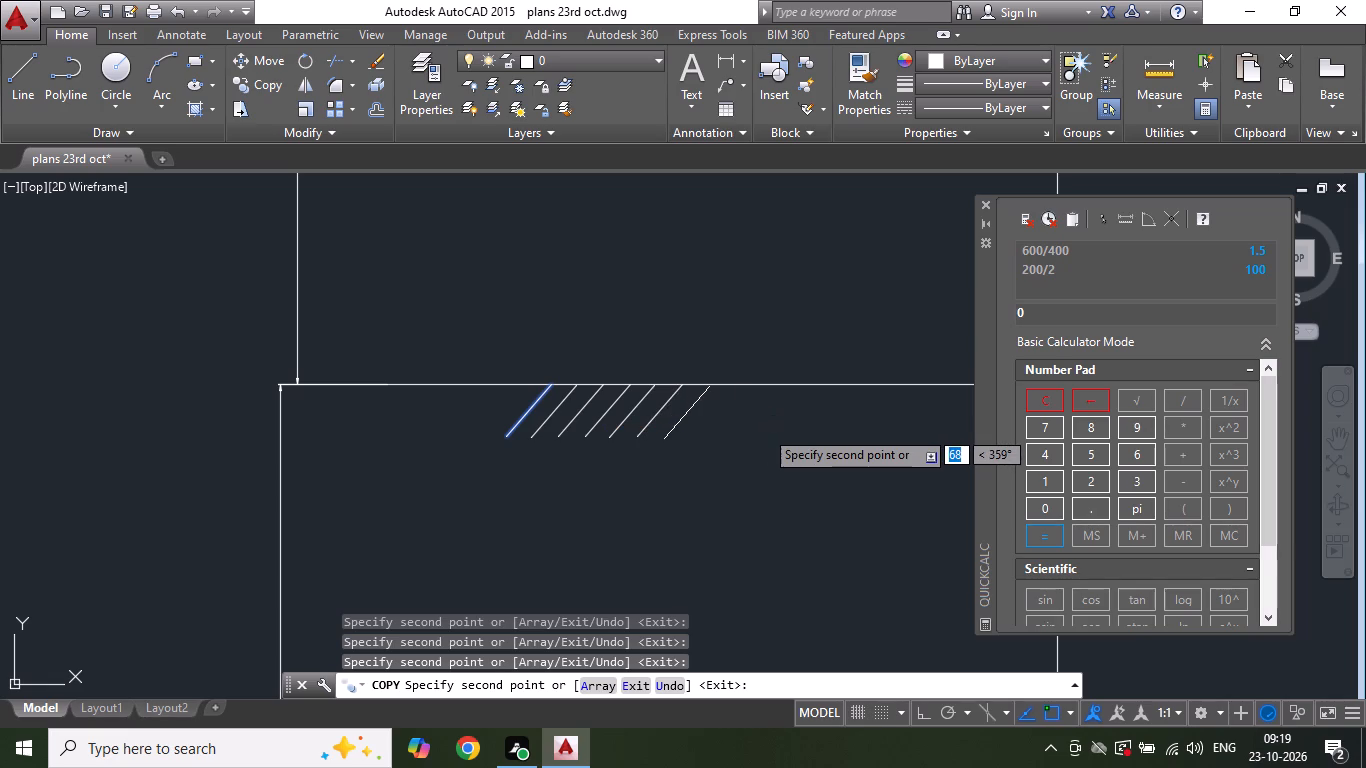
click(796, 428)
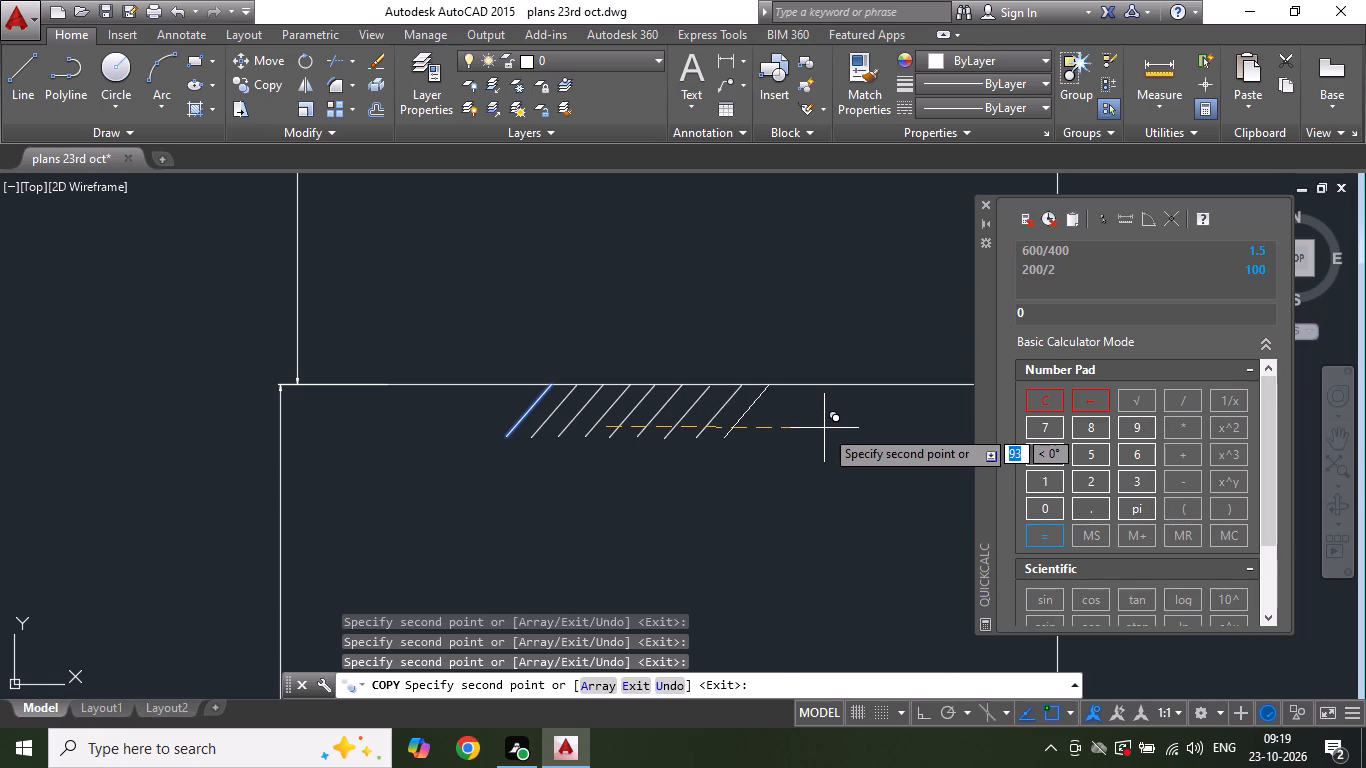
click(824, 428)
key(Escape)
Draw three opposite-sloping strokes at about 40° down-right from the tops of the first three diagonal strokes, forming a cross-hatch.
click(18, 65)
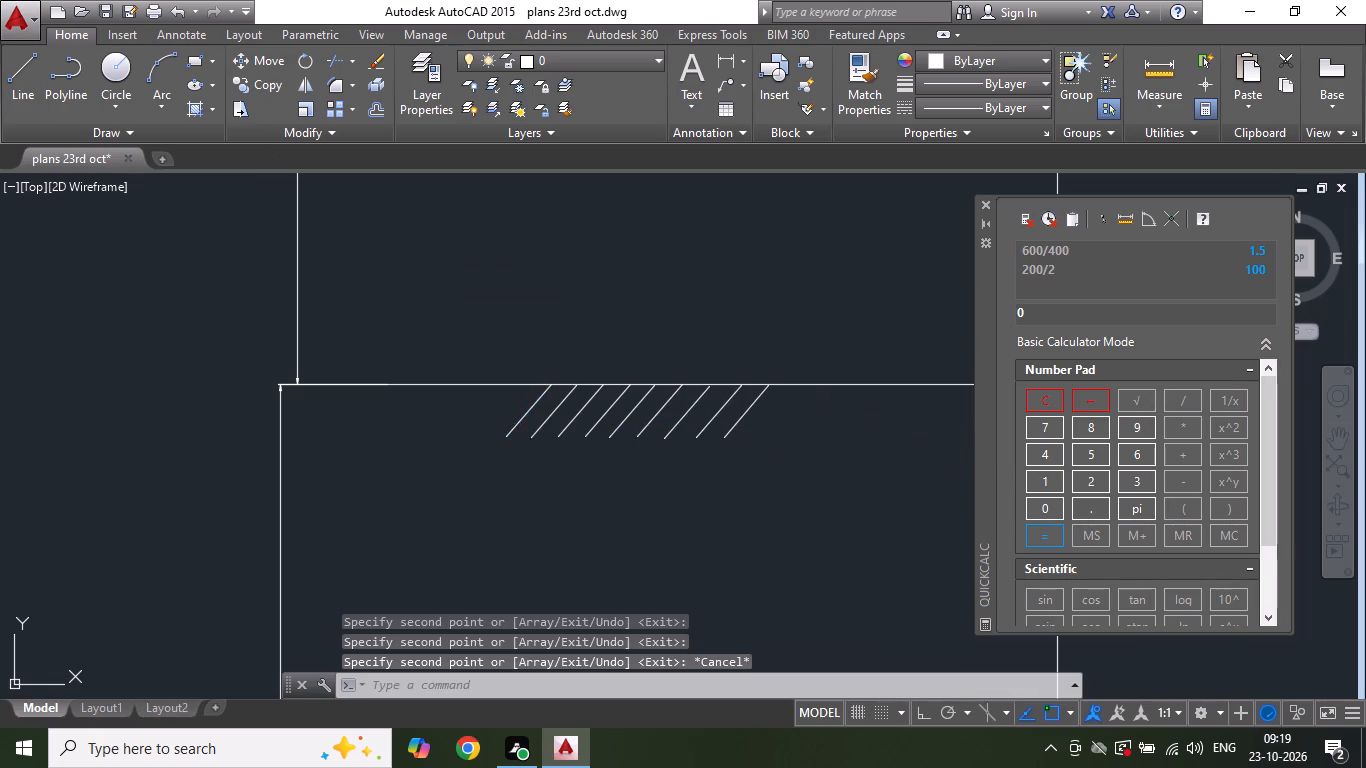
click(542, 385)
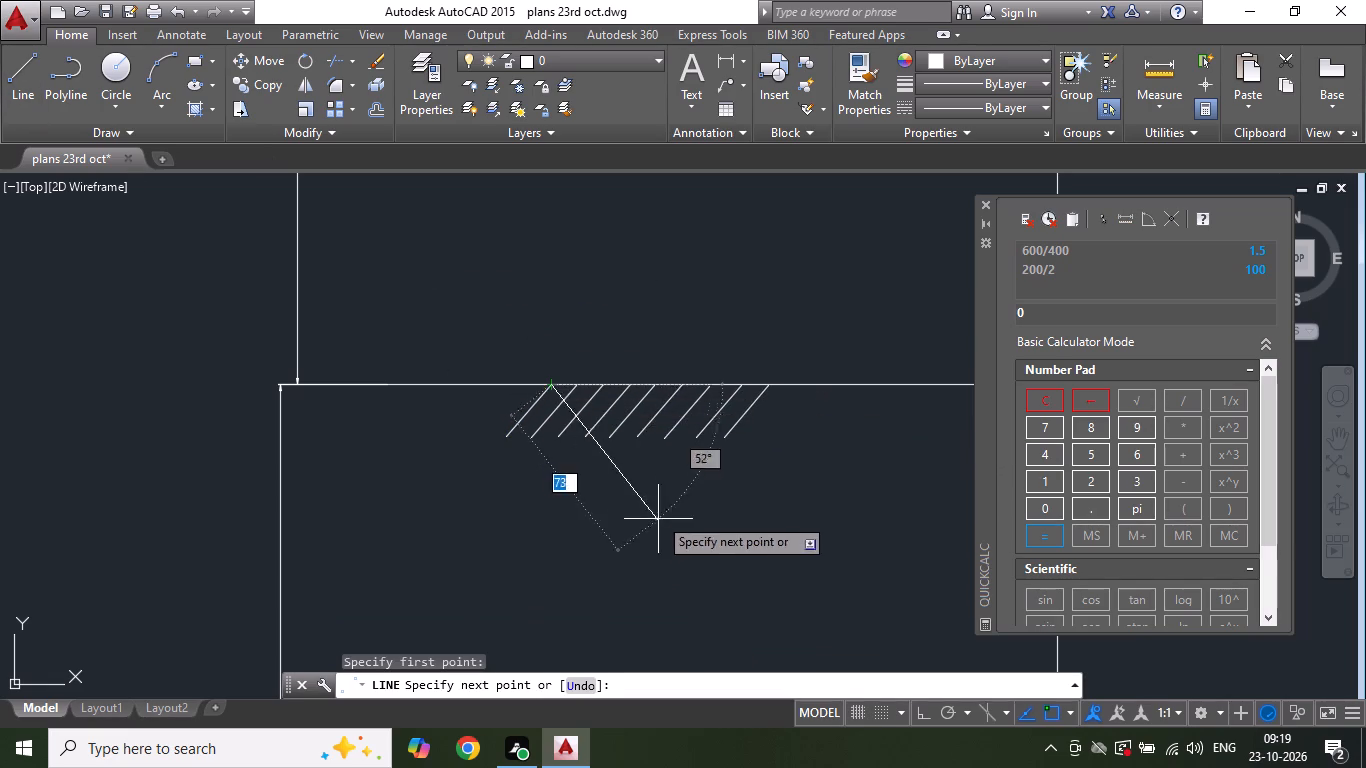
click(637, 454)
key(Escape)
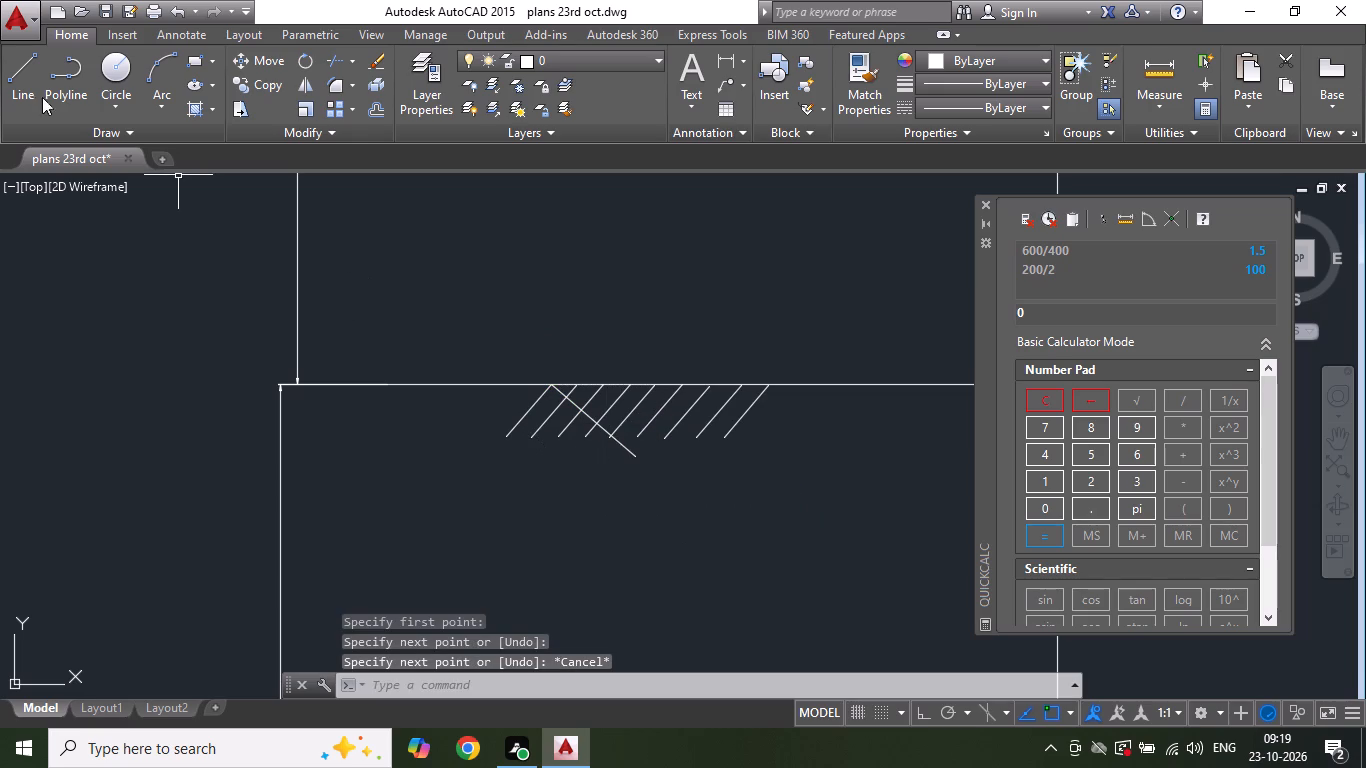
click(14, 69)
click(574, 385)
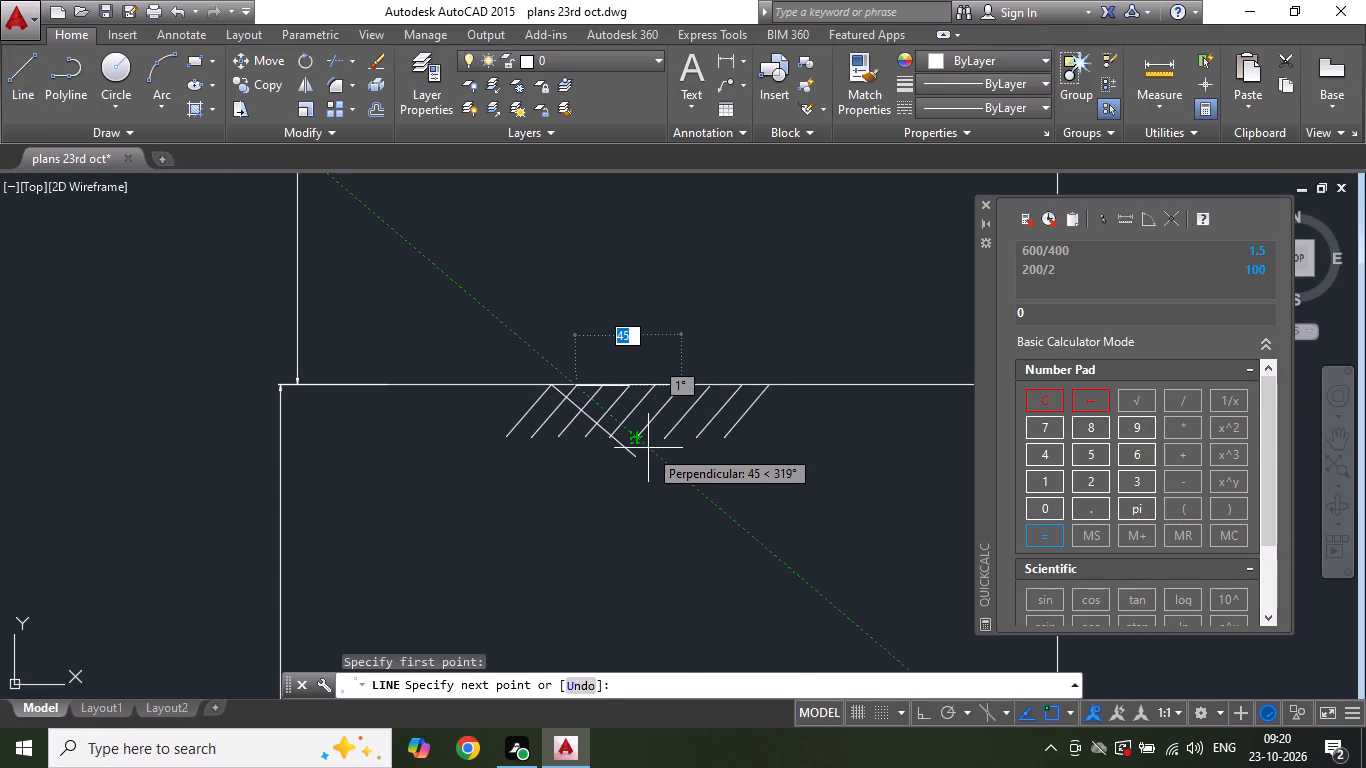
scroll(632, 445, up, 2)
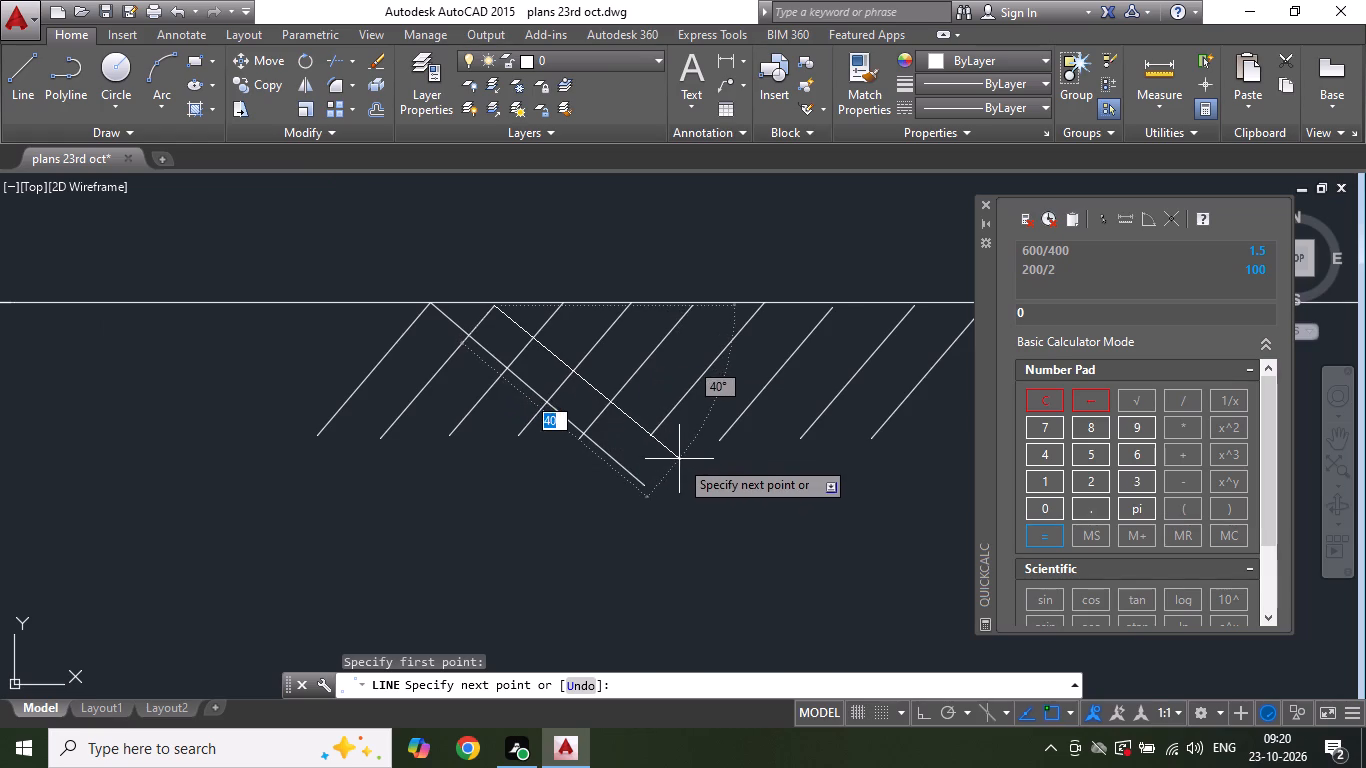
click(679, 459)
key(Escape)
click(7, 84)
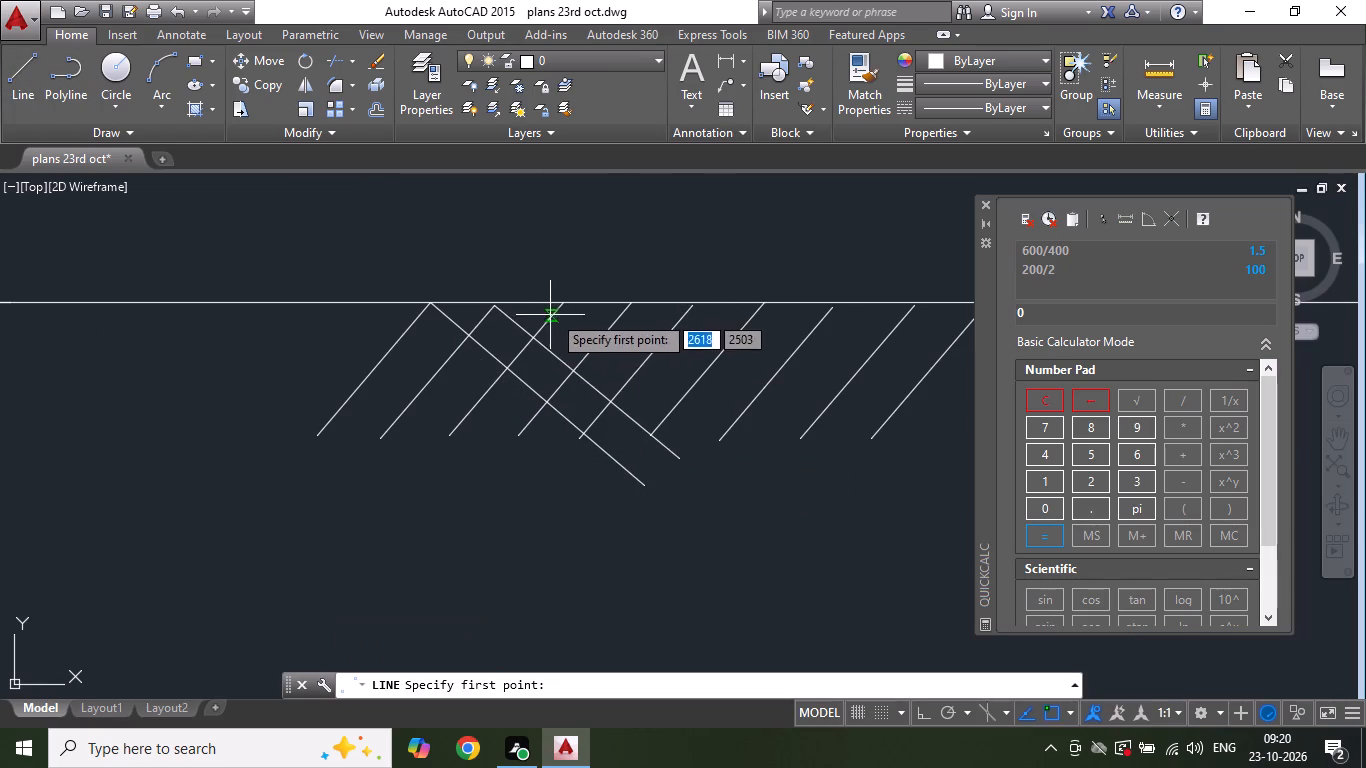
click(563, 307)
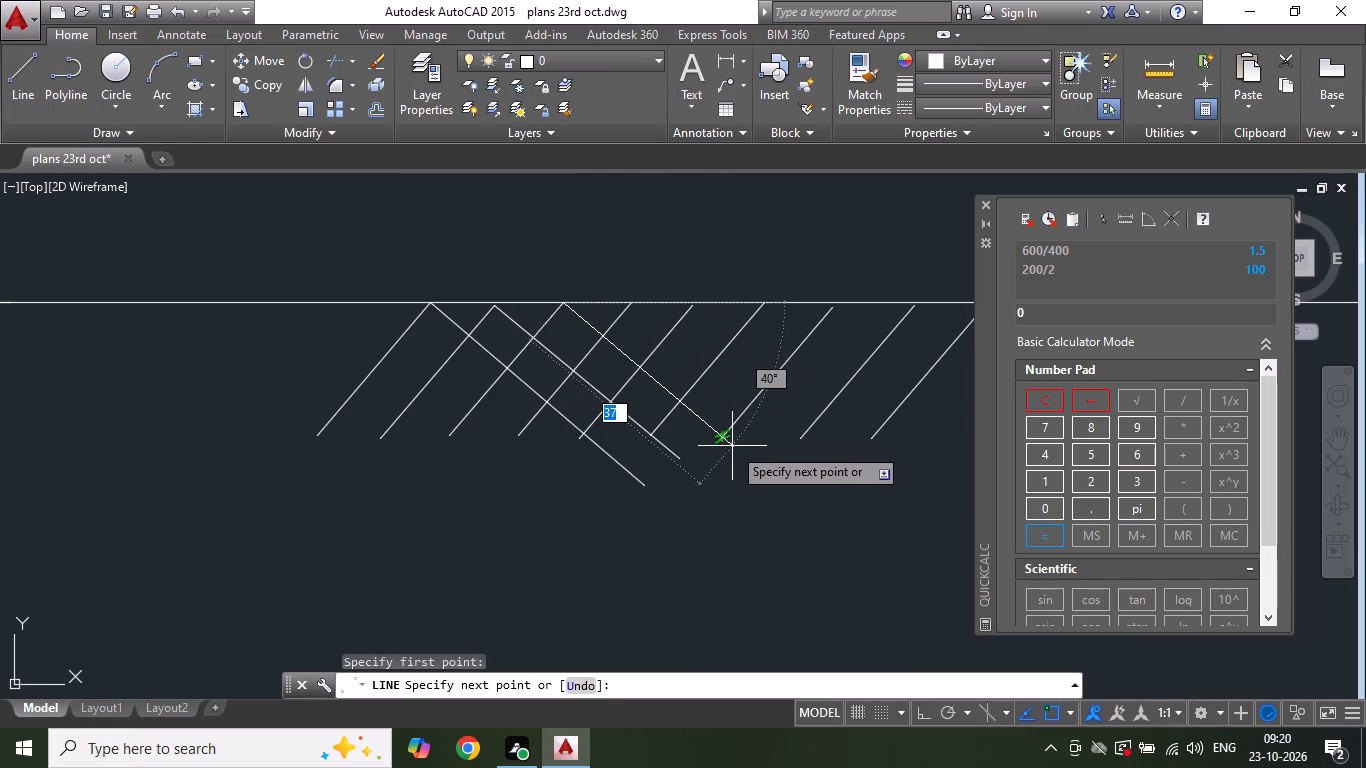
click(732, 446)
key(Escape)
Draw three more down-right strokes from the tops of the last three diagonal strokes nearest the column.
scroll(403, 375, down, 2)
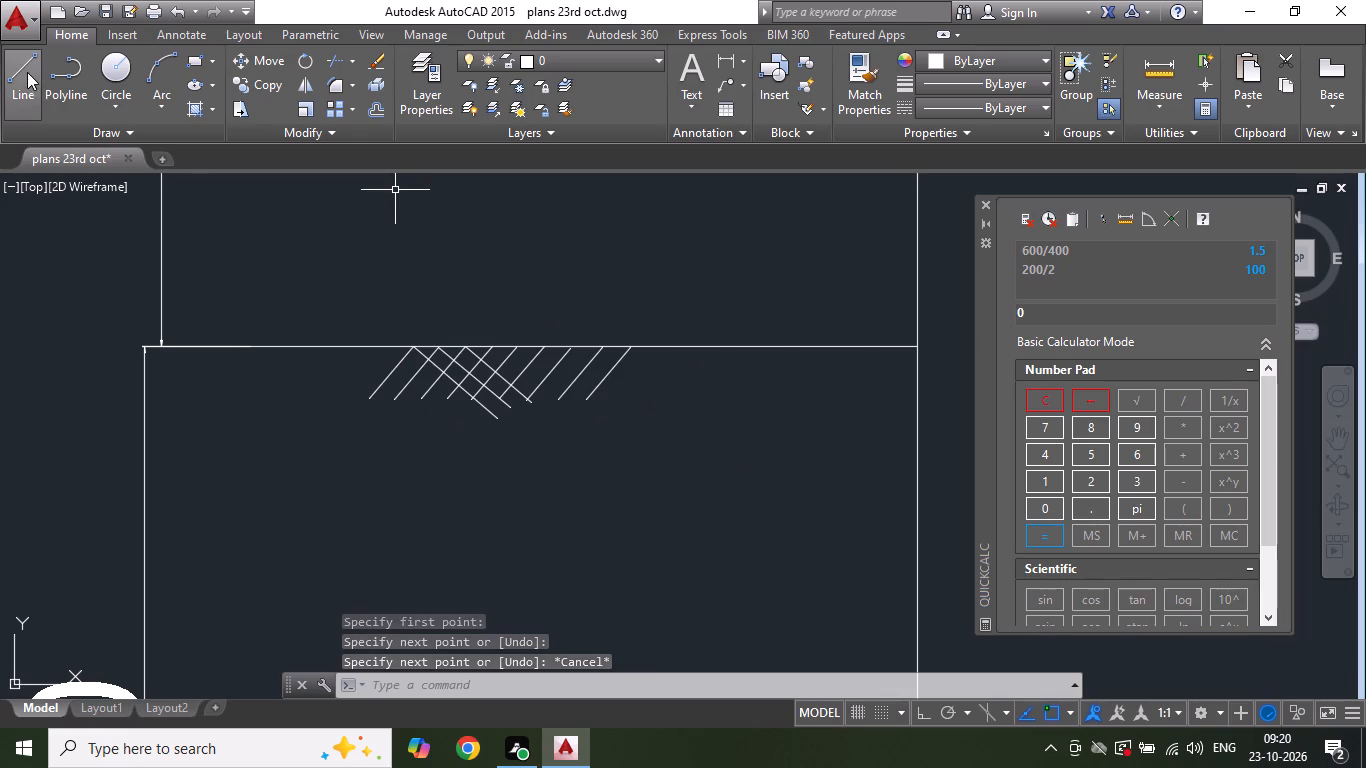
click(27, 72)
scroll(537, 345, up, 1)
click(583, 351)
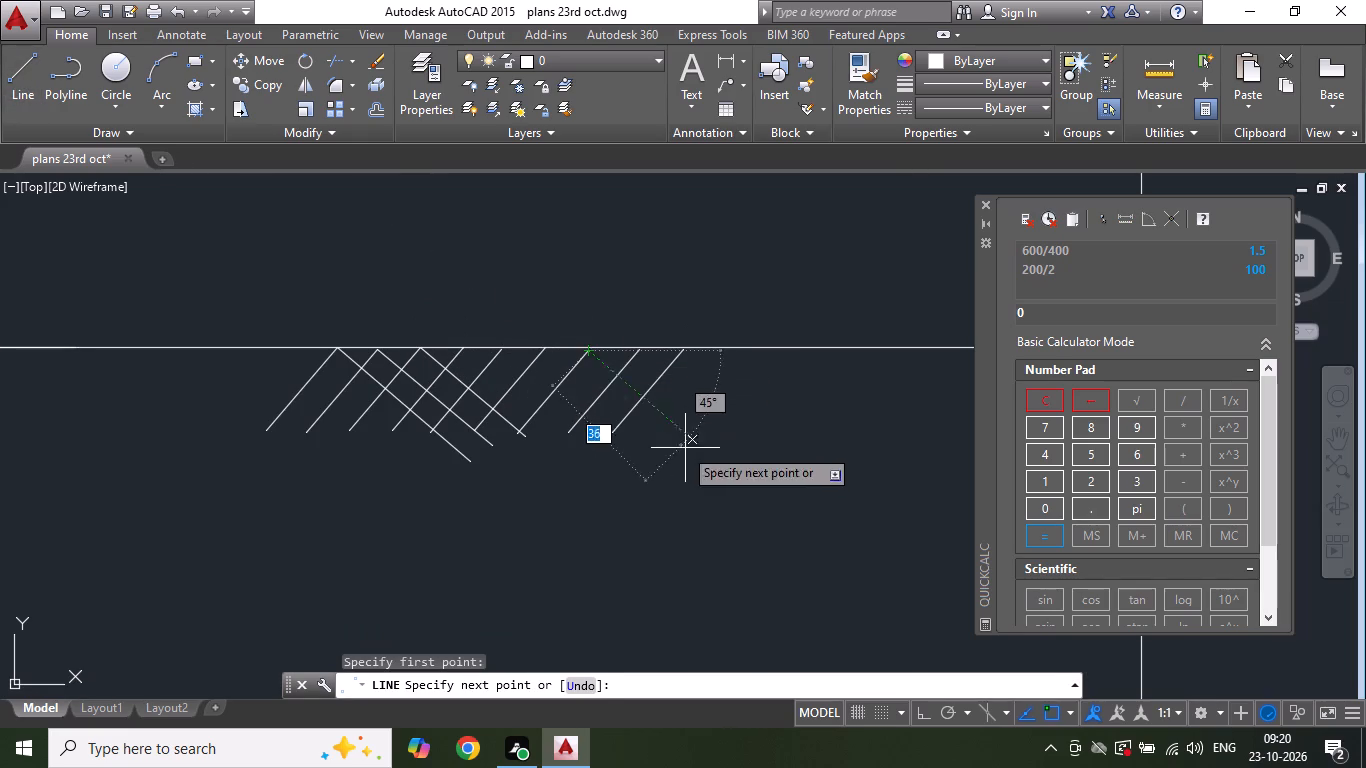
click(705, 442)
key(Escape)
click(24, 76)
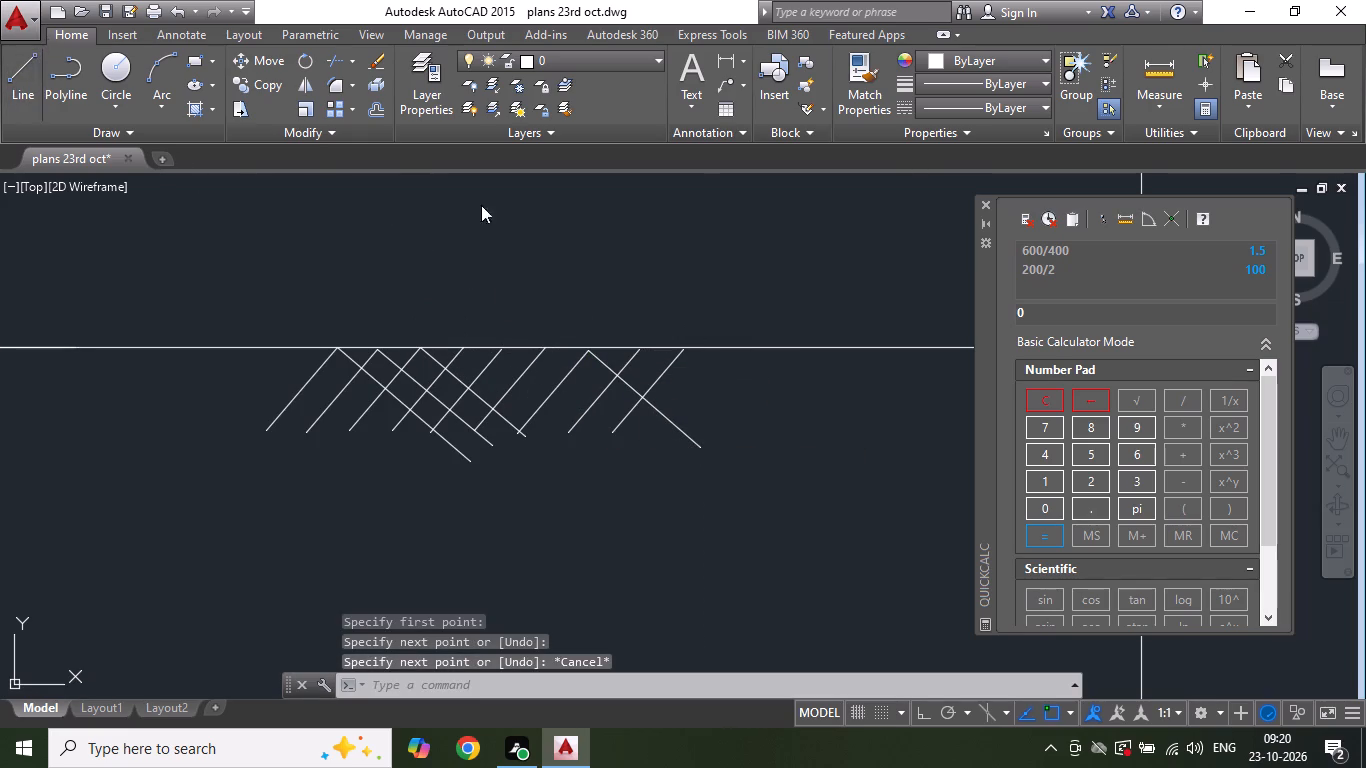
click(643, 352)
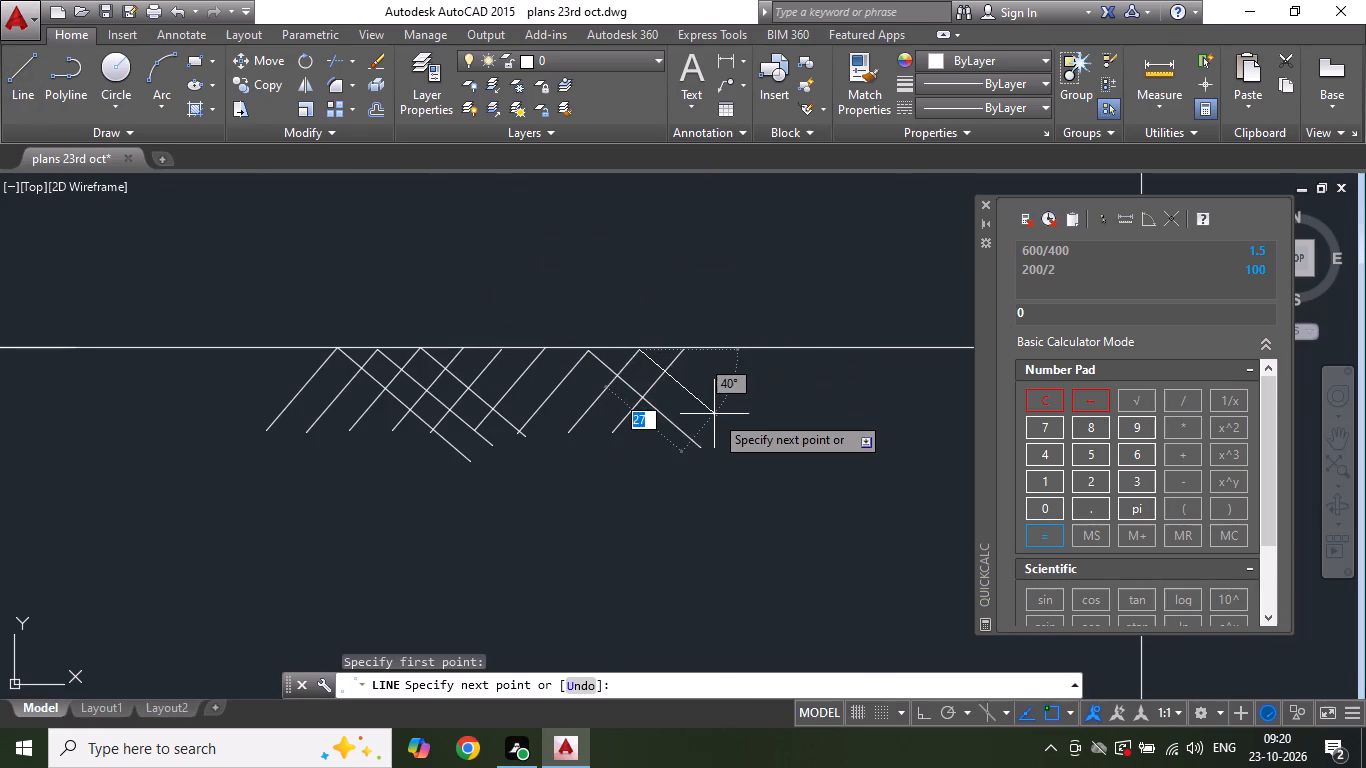
click(729, 425)
key(Escape)
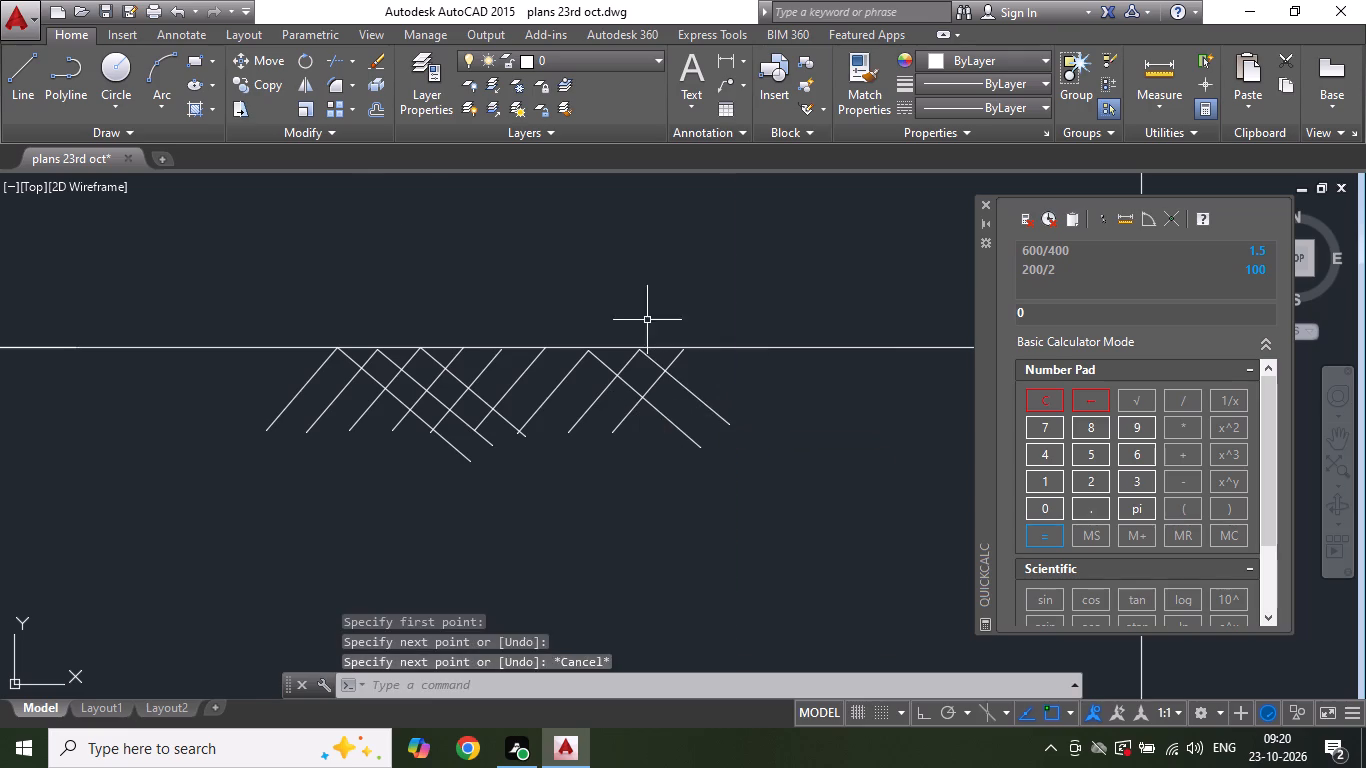
key(Escape)
click(29, 103)
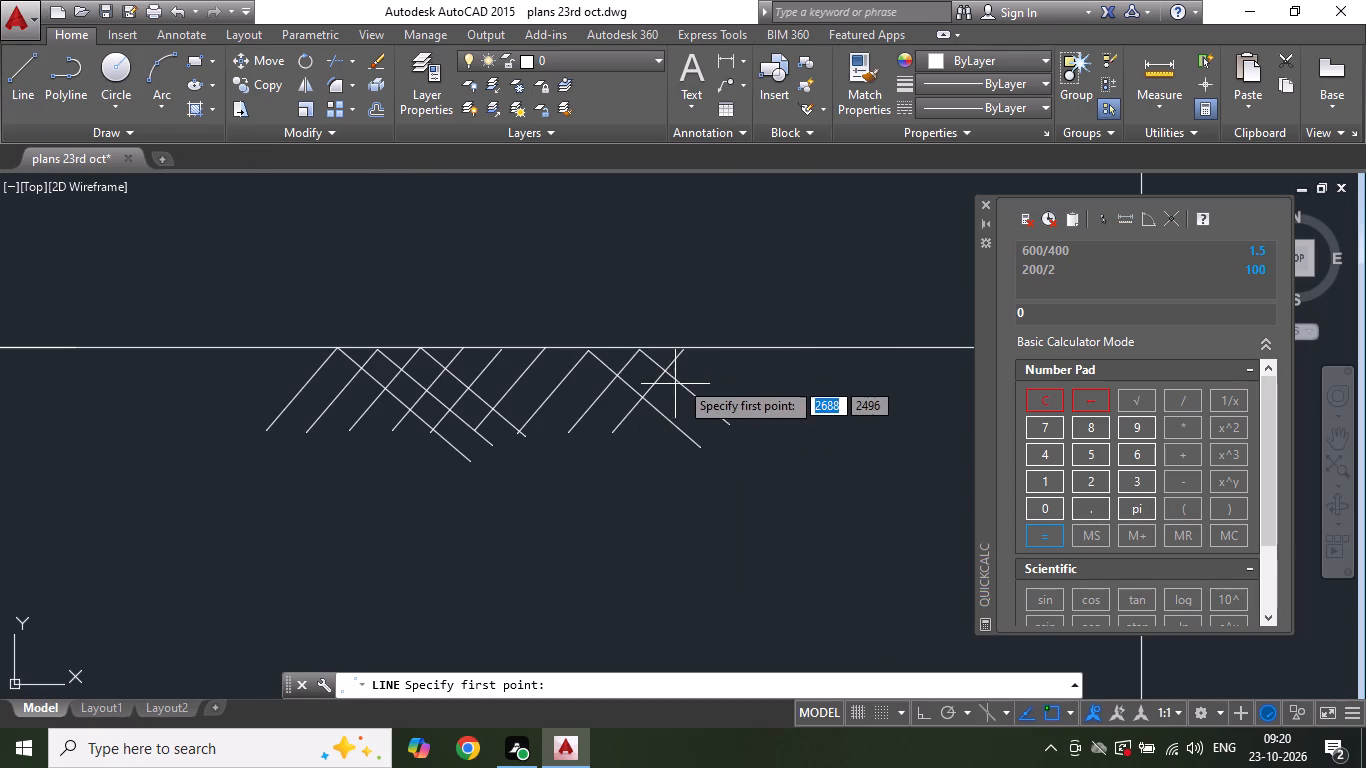
click(680, 353)
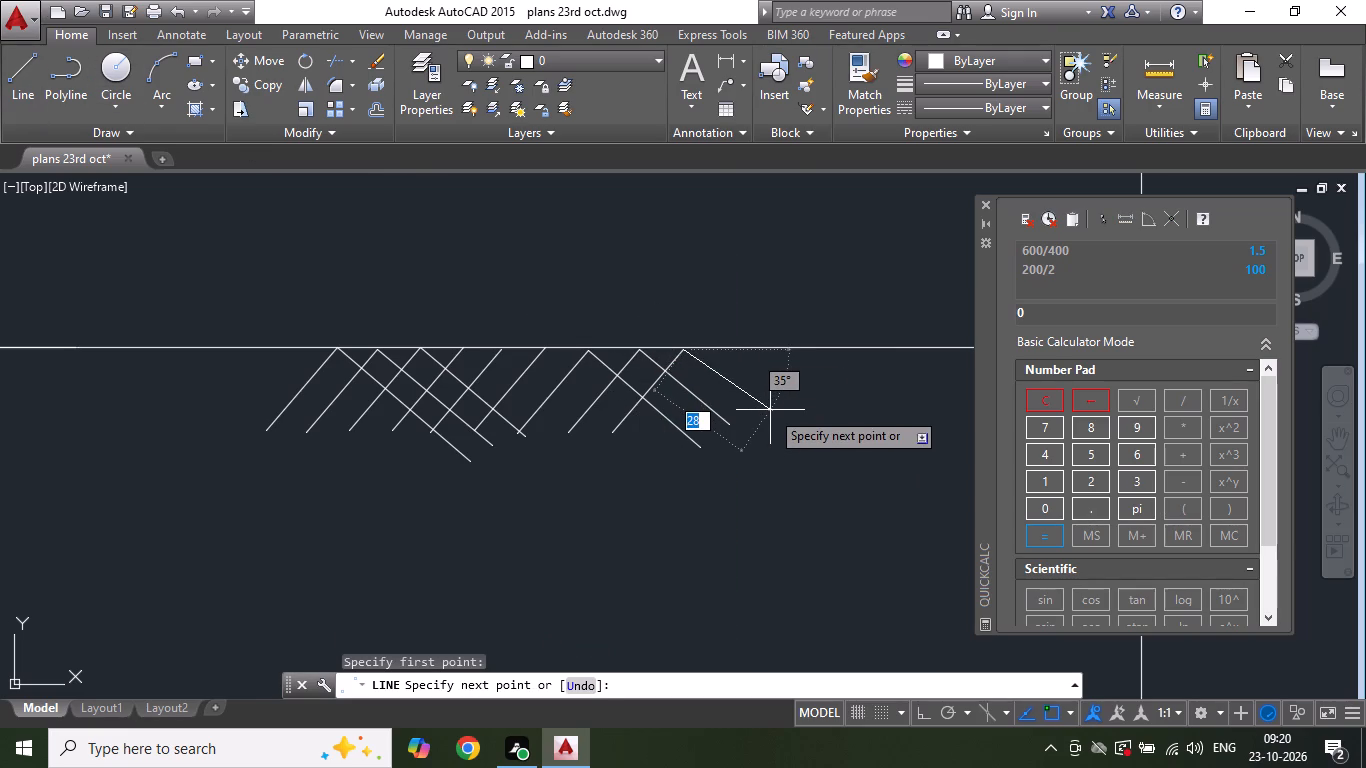
click(766, 413)
key(Escape)
Save the drawing.
scroll(581, 402, down, 4)
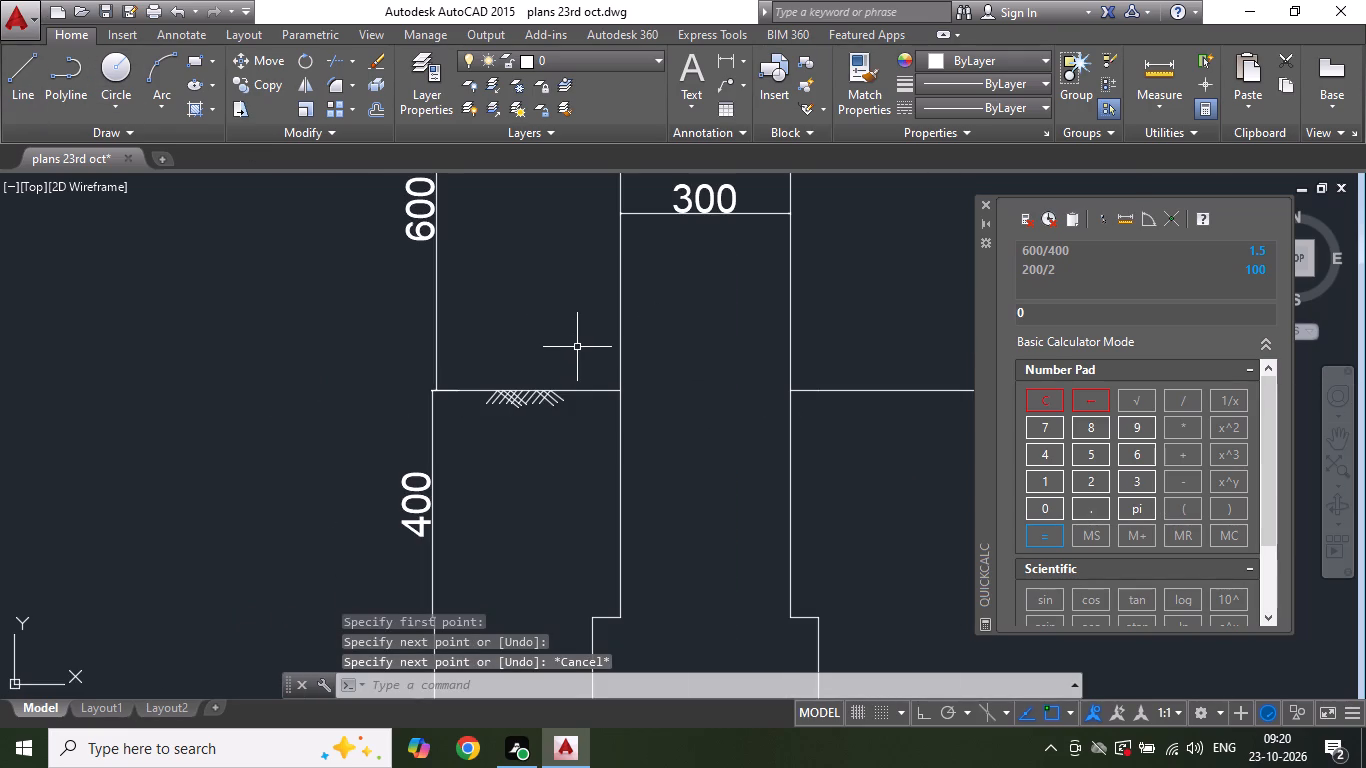
key(ctrl+s)
Close the QuickCalc palette.
click(983, 205)
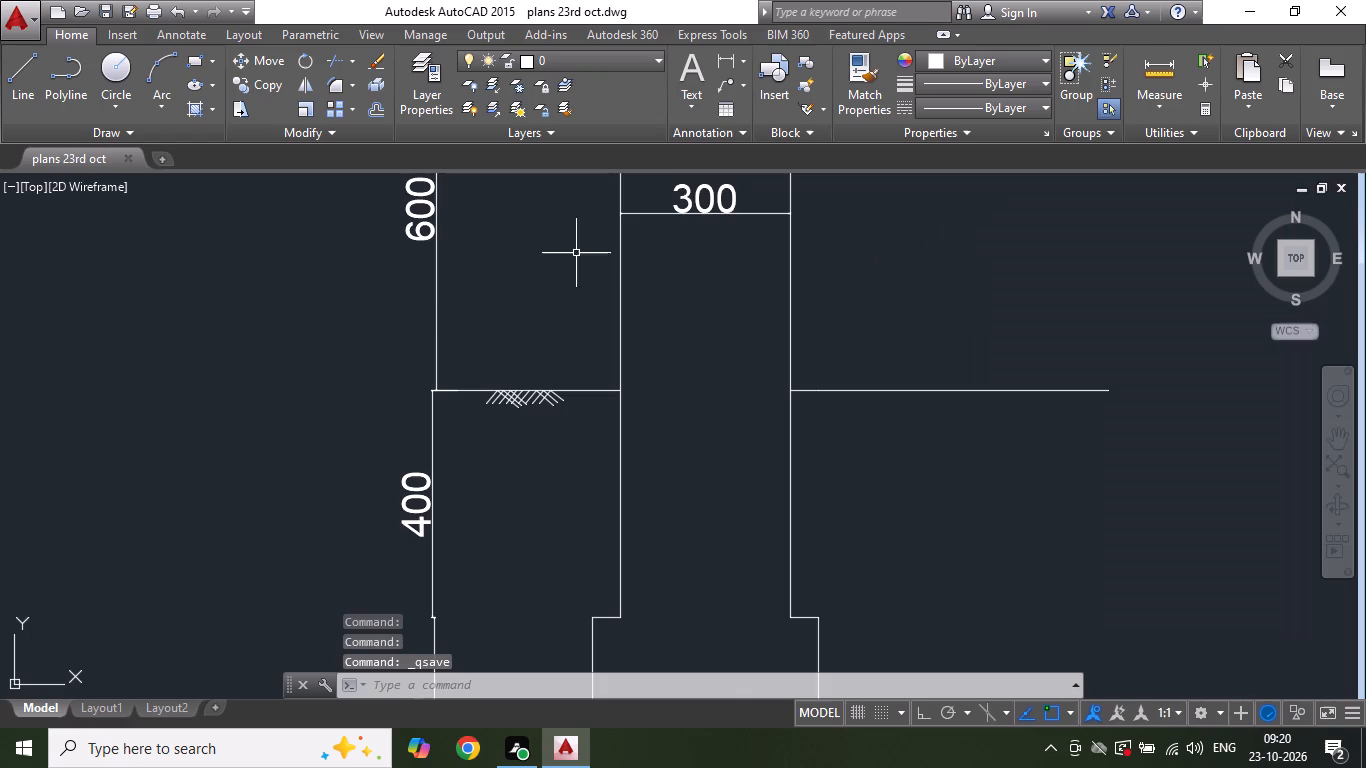
Copy the cross-hatched earth symbol horizontally from the ground line west of the wall to the ground line on its east side.
scroll(489, 320, down, 3)
scroll(489, 327, up, 3)
click(461, 347)
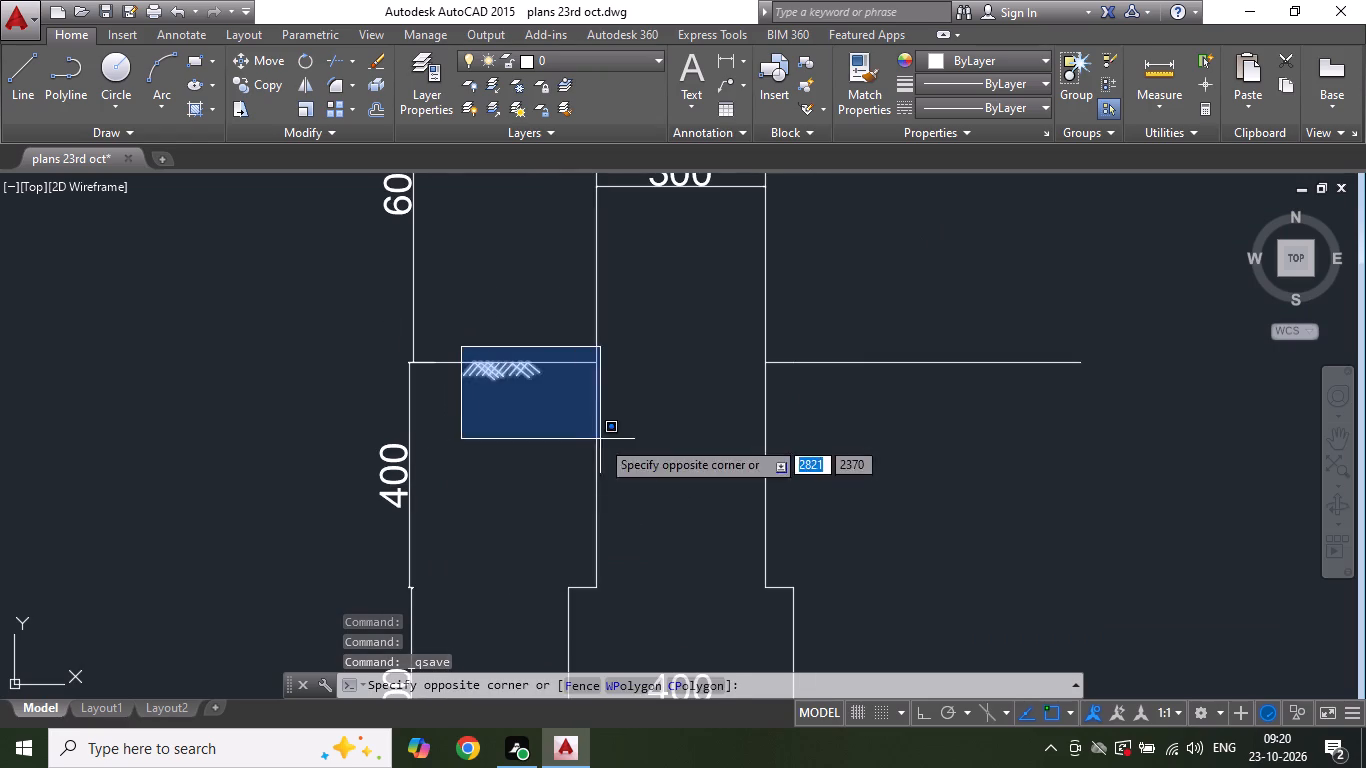
drag(602, 441, 601, 431)
right_click(593, 412)
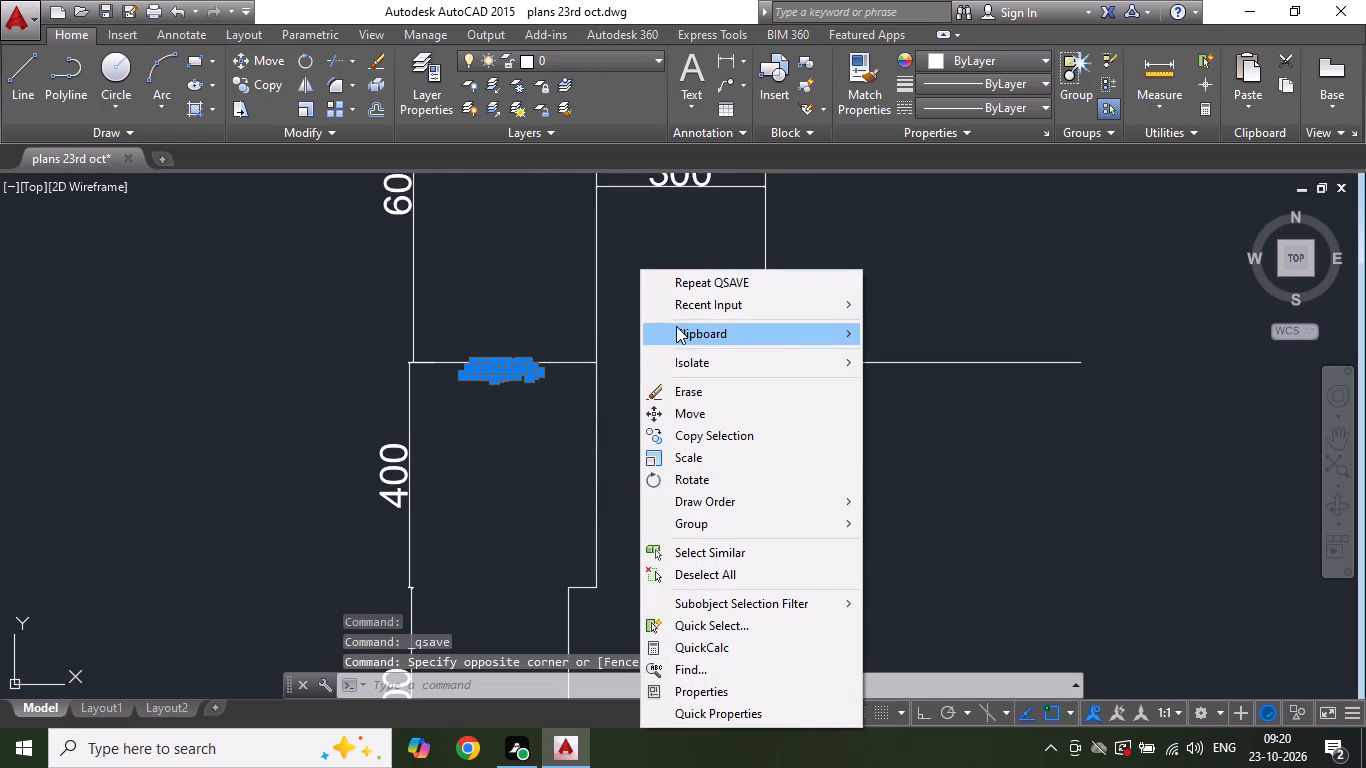
click(671, 426)
drag(576, 430, 588, 429)
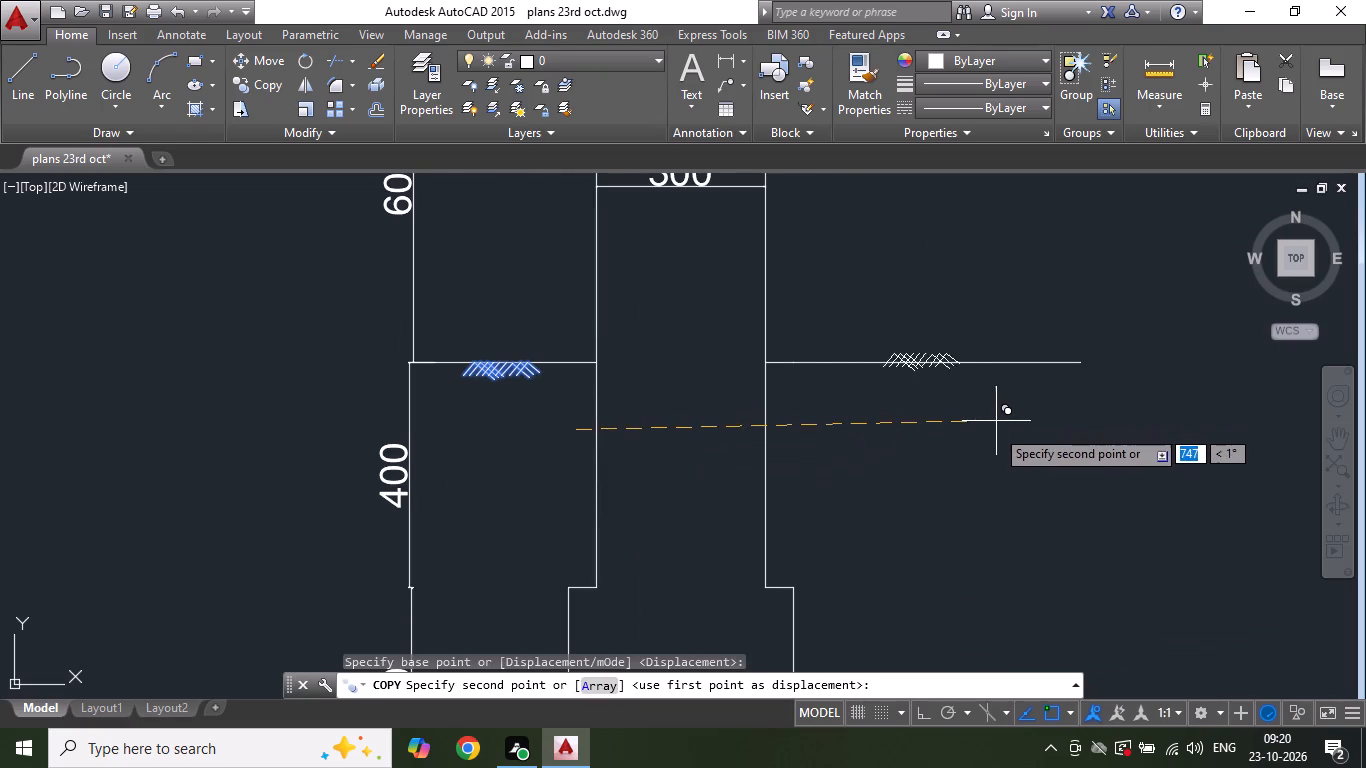
key(F8)
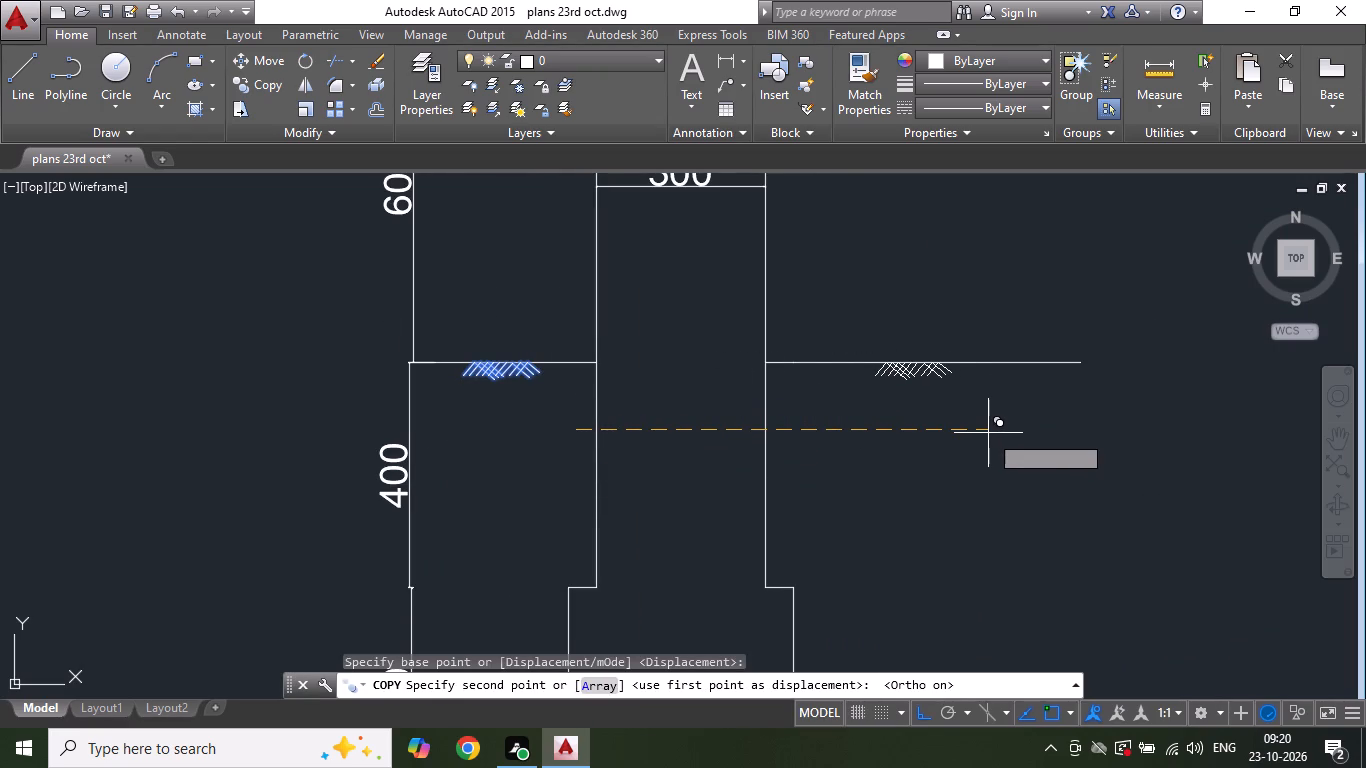
click(988, 433)
key(Escape)
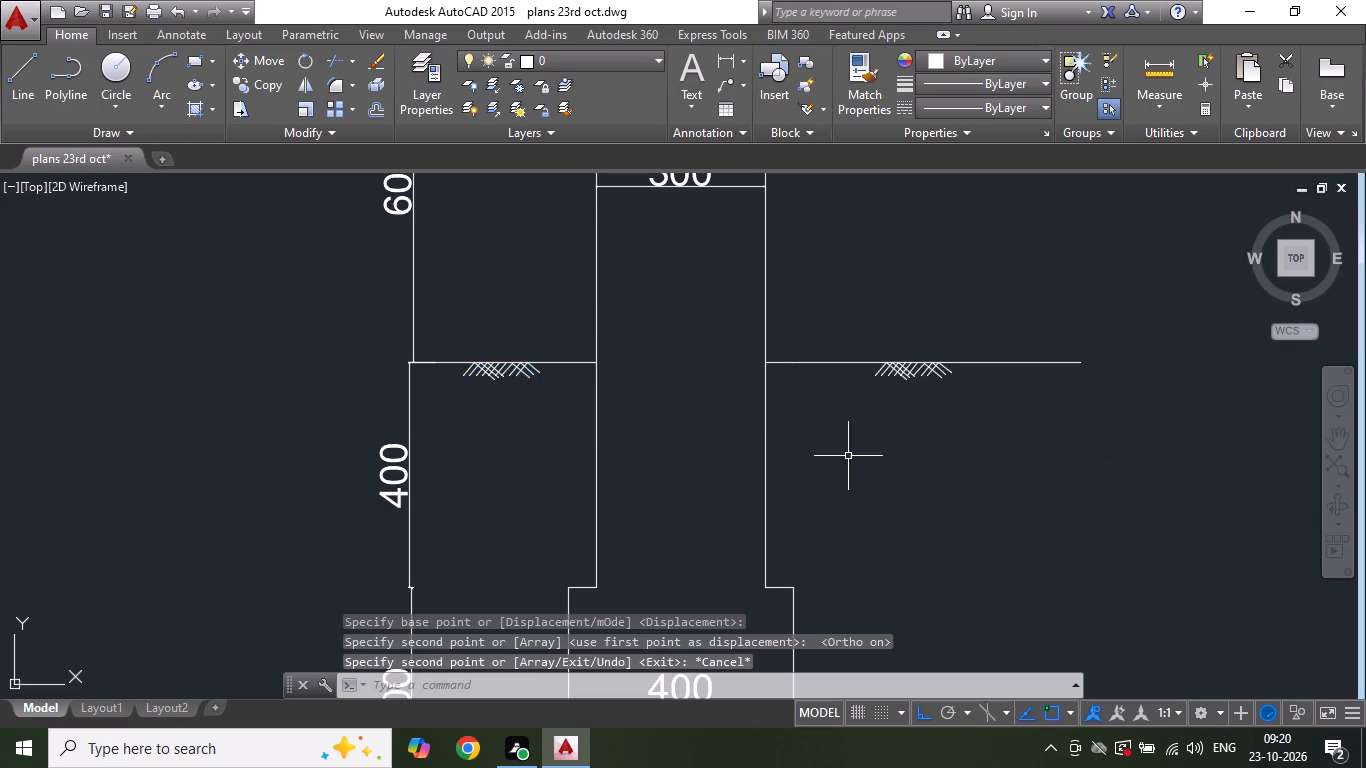
Save the drawing.
scroll(617, 395, down, 3)
key(ctrl+s)
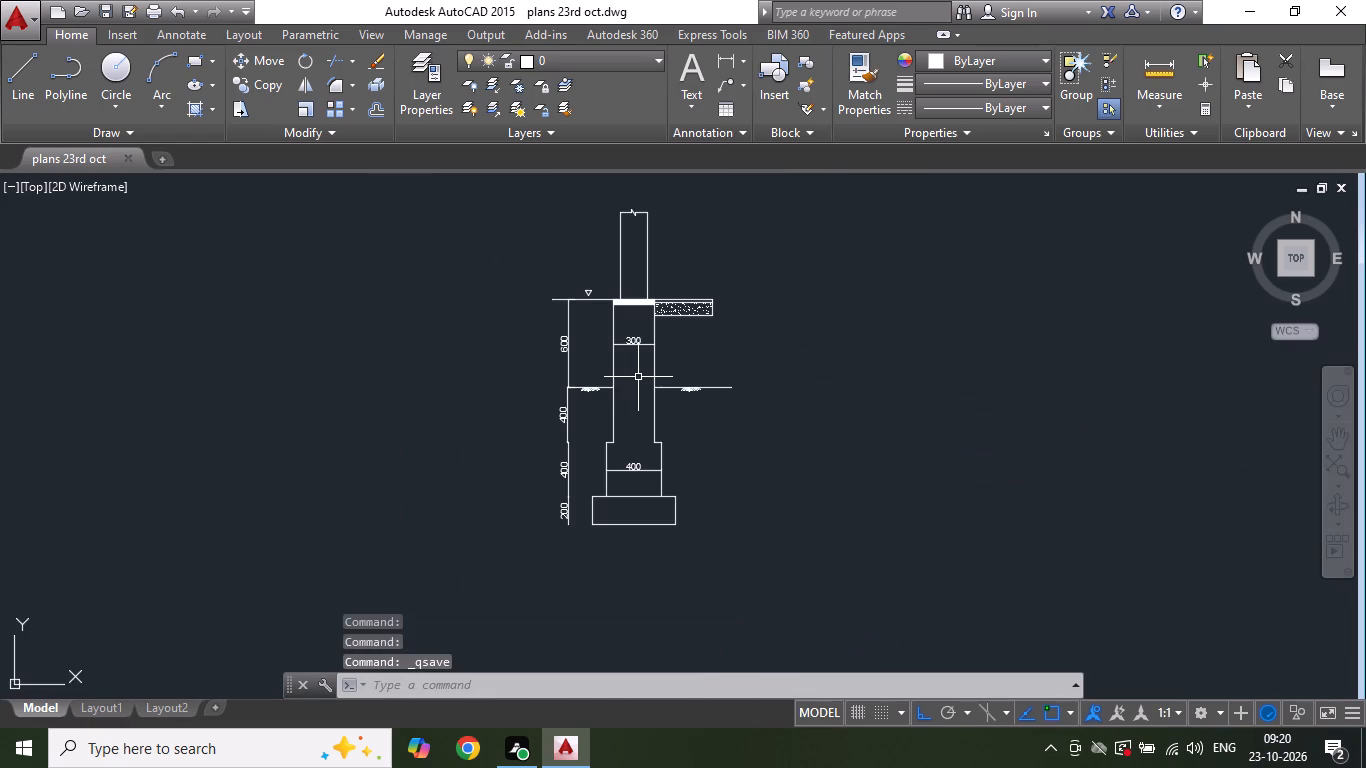
Hatch the stepped foundation wall between the solid band and the footing with the ANSI32 pattern.
scroll(663, 315, up, 2)
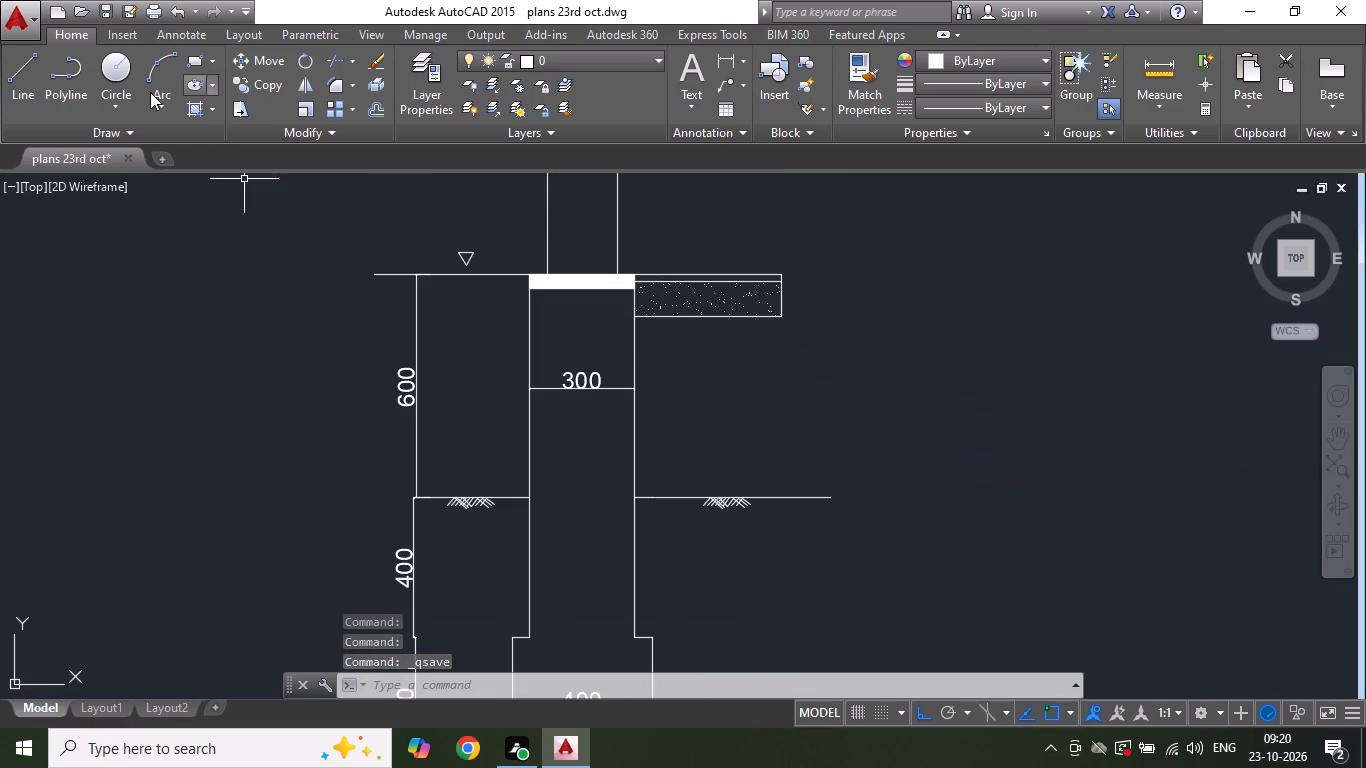
click(215, 109)
click(272, 142)
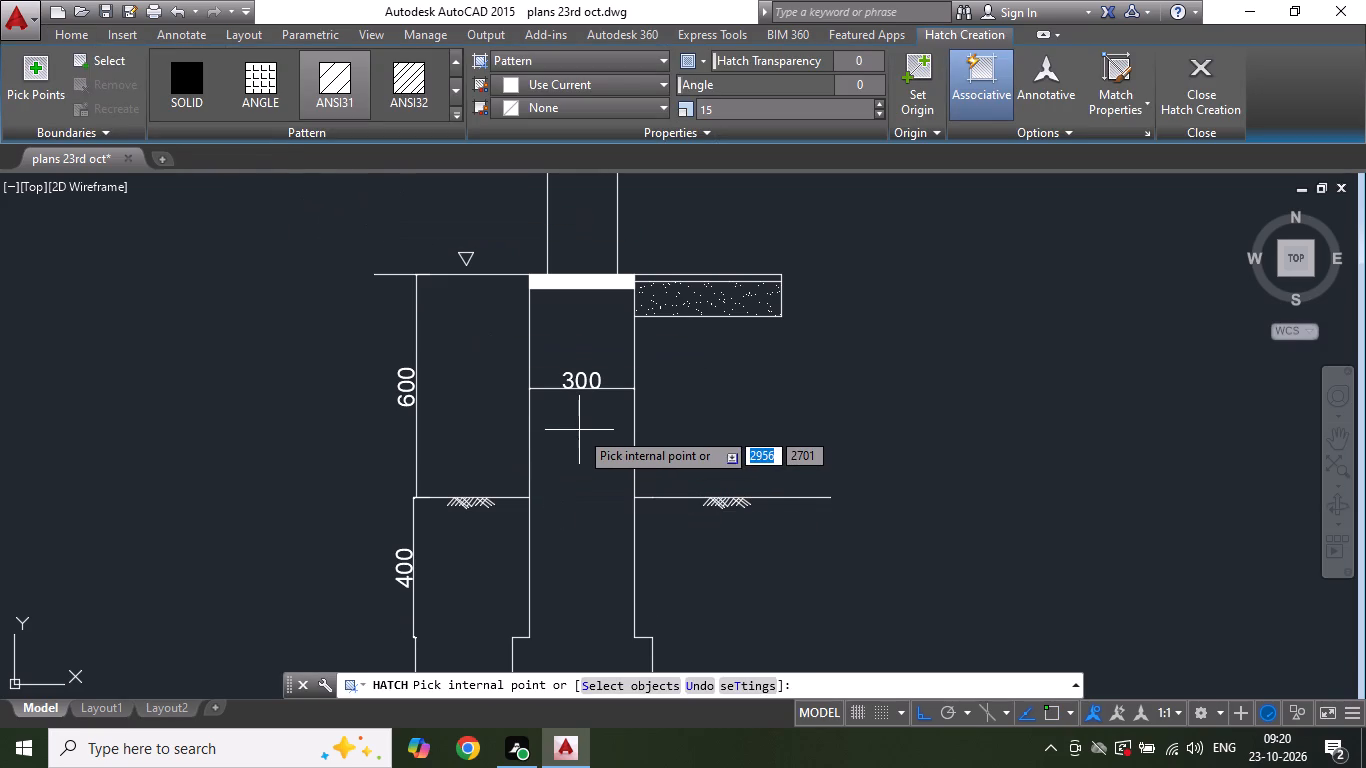
click(420, 106)
click(597, 493)
scroll(540, 377, down, 2)
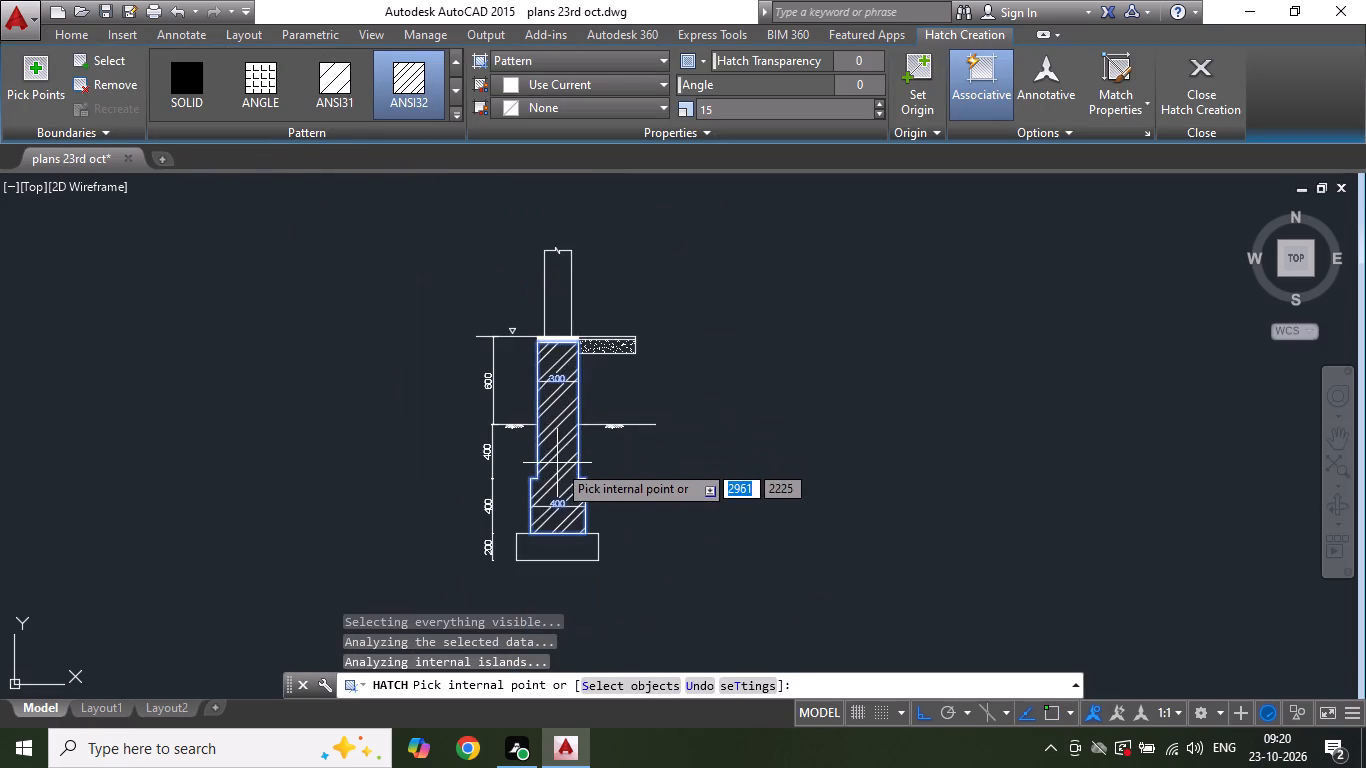
key(Escape)
scroll(565, 406, up, 2)
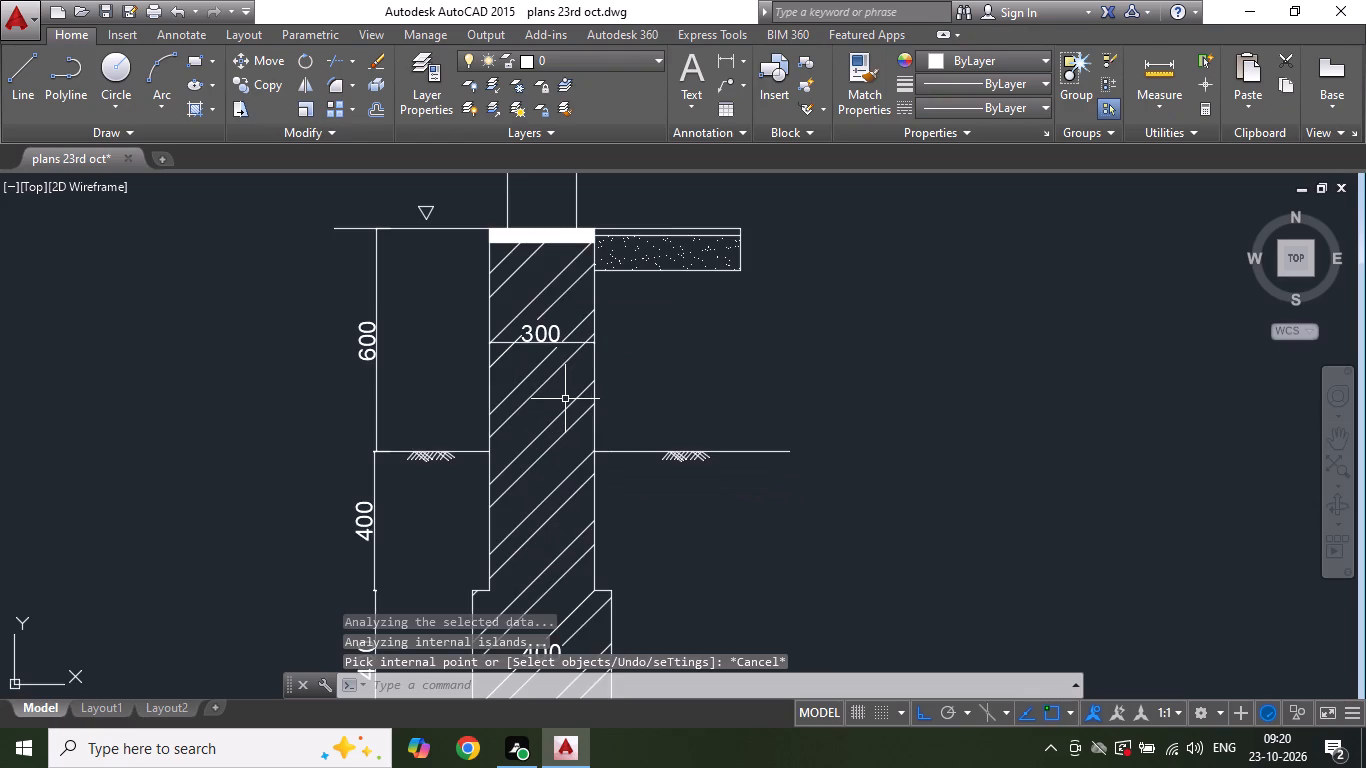
Save the drawing.
key(ctrl+s)
Hatch the upper wall above the solid band with the ANSI32 pattern.
scroll(516, 429, down, 2)
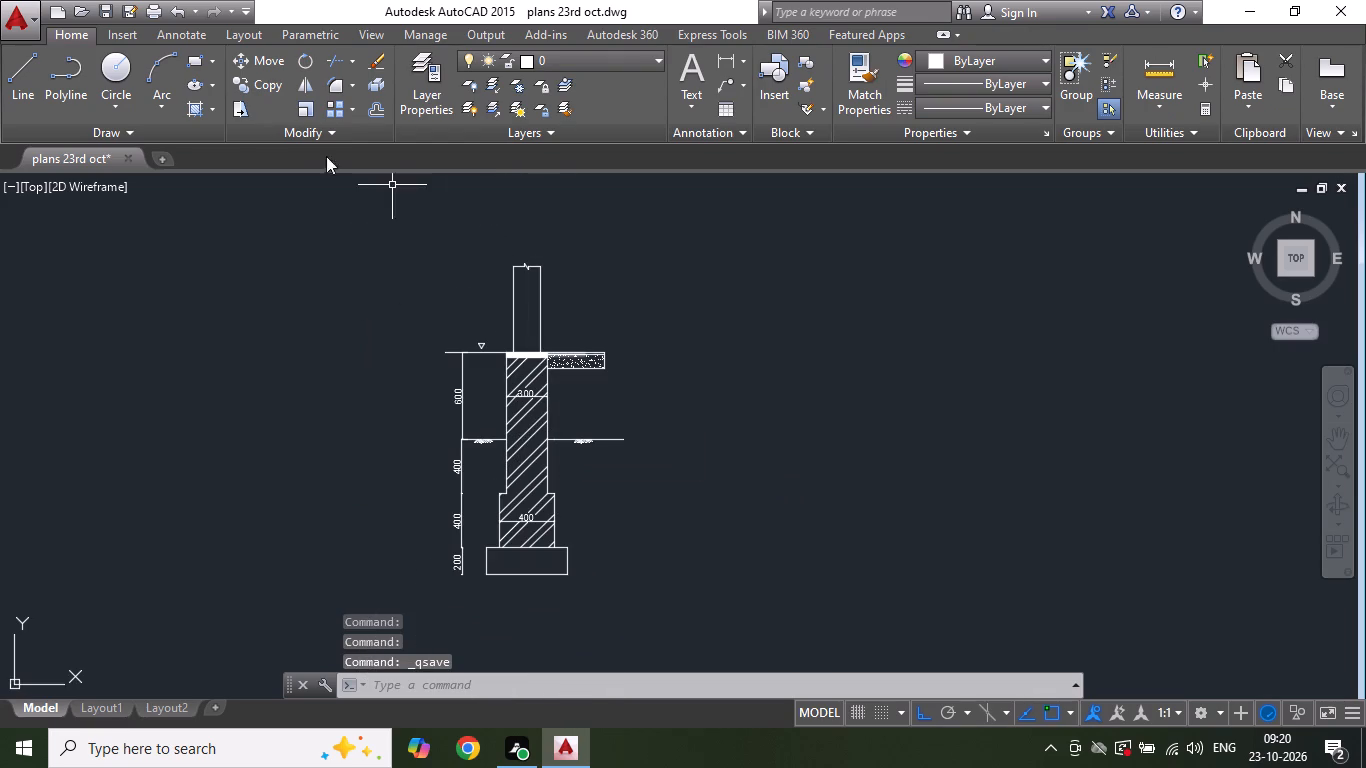
click(217, 108)
click(218, 139)
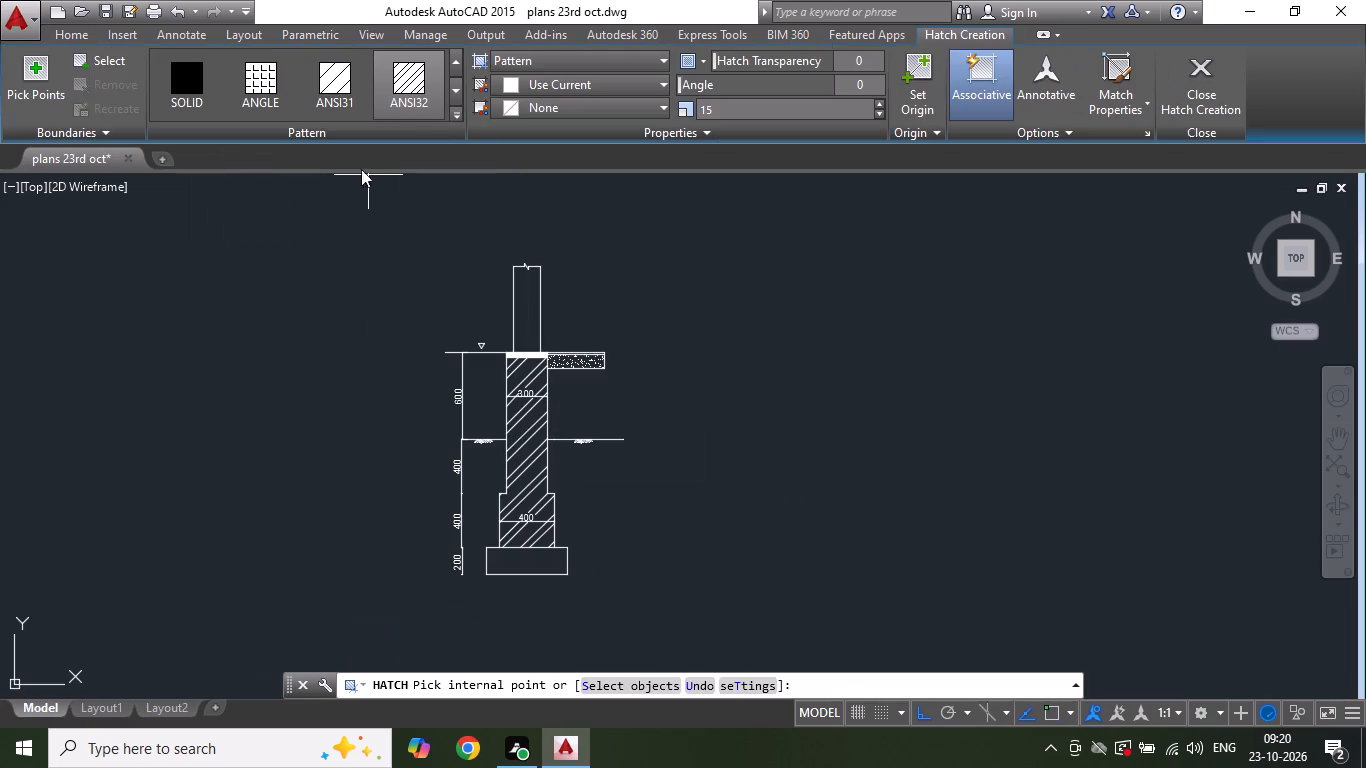
click(533, 310)
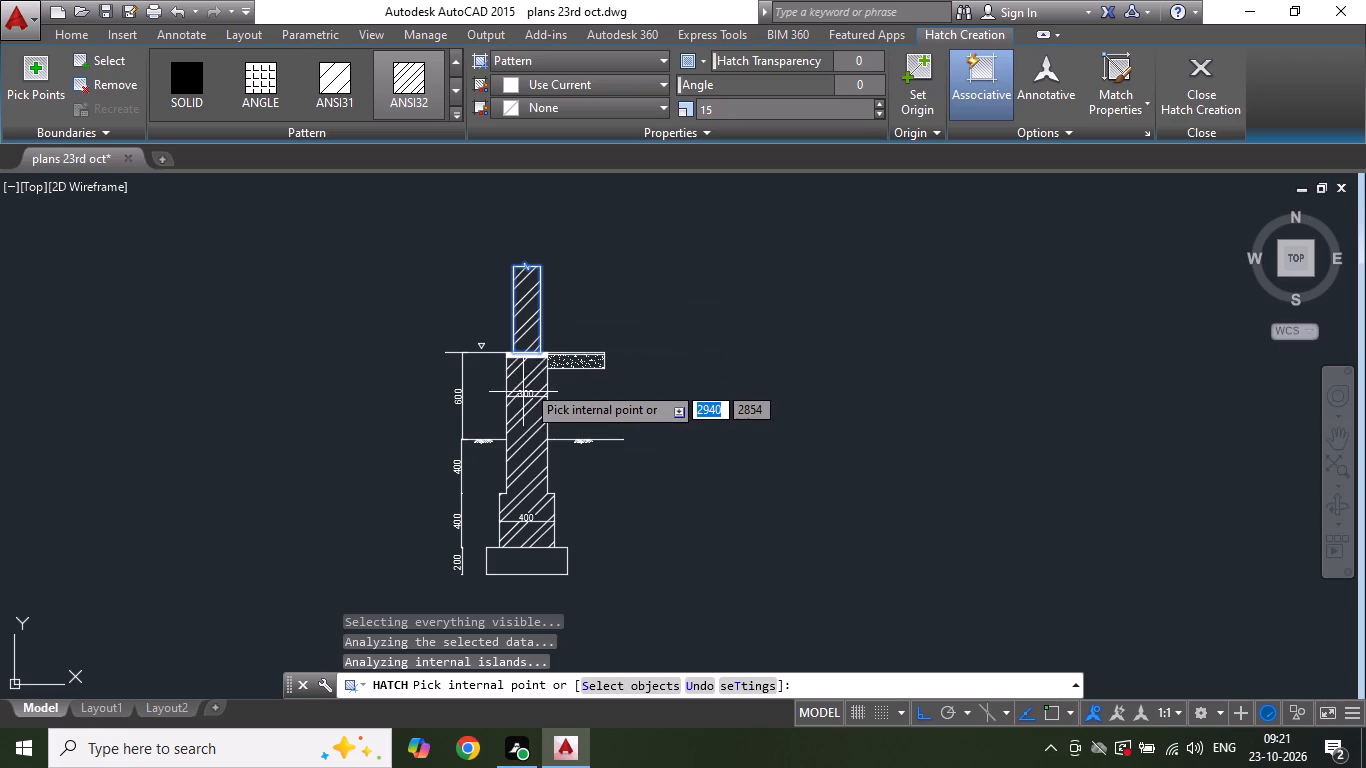
key(Escape)
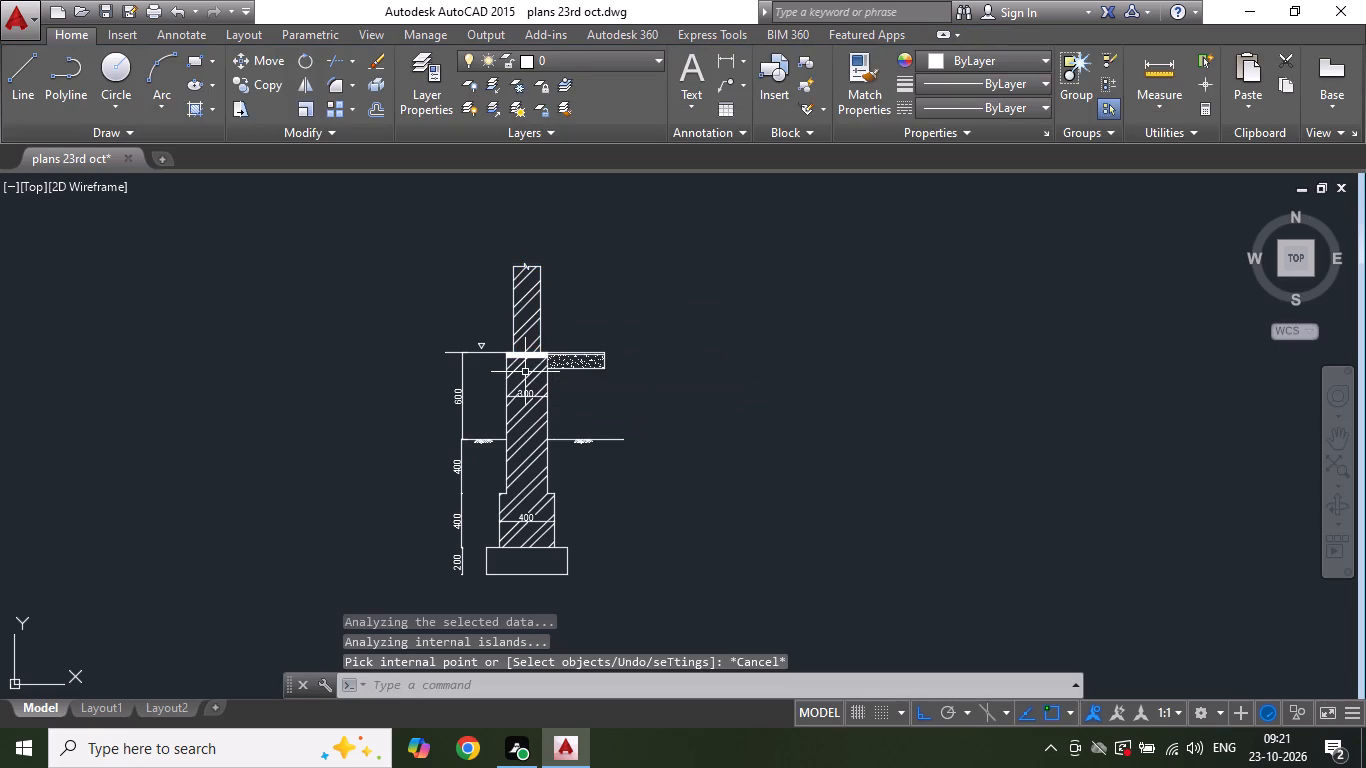
Save the drawing with the hatched wall section.
key(ctrl+s)
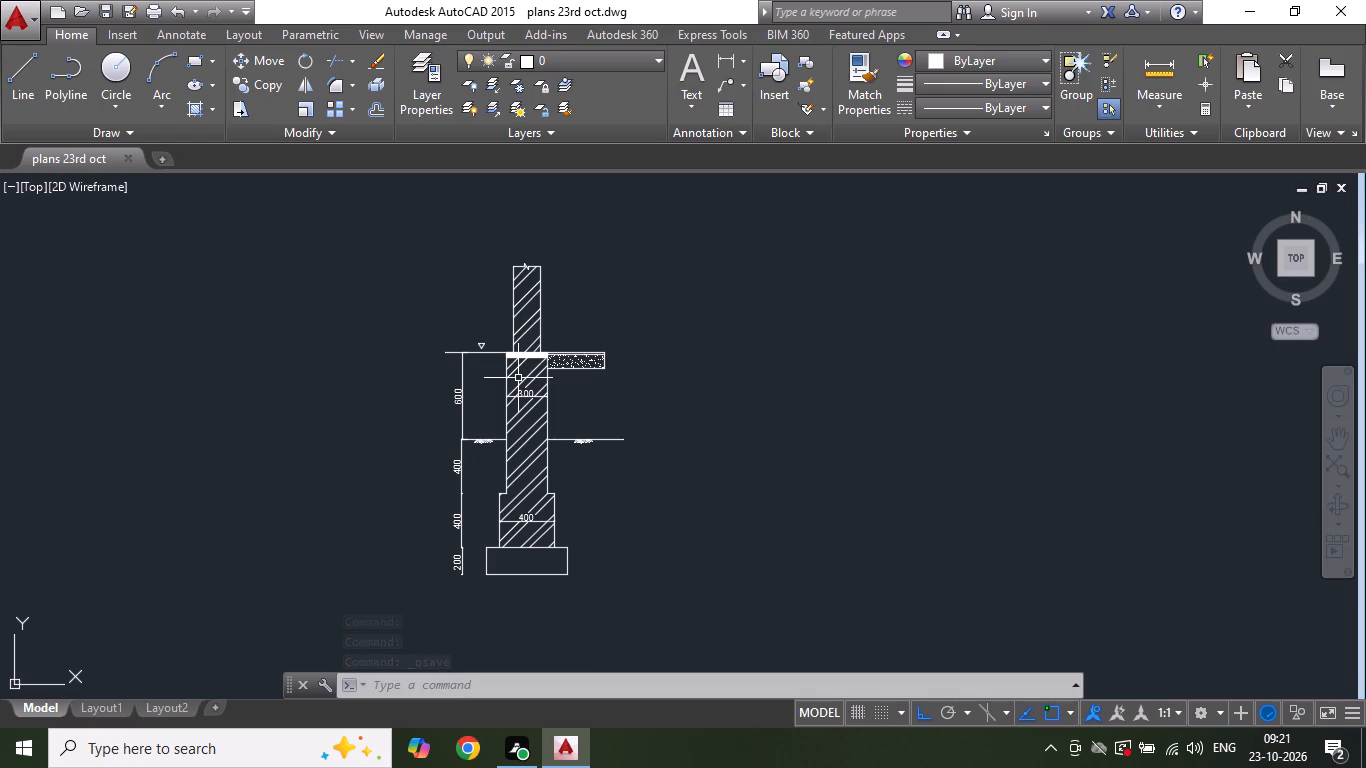
scroll(491, 599, down, 2)
scroll(446, 497, up, 2)
key(ctrl+s)
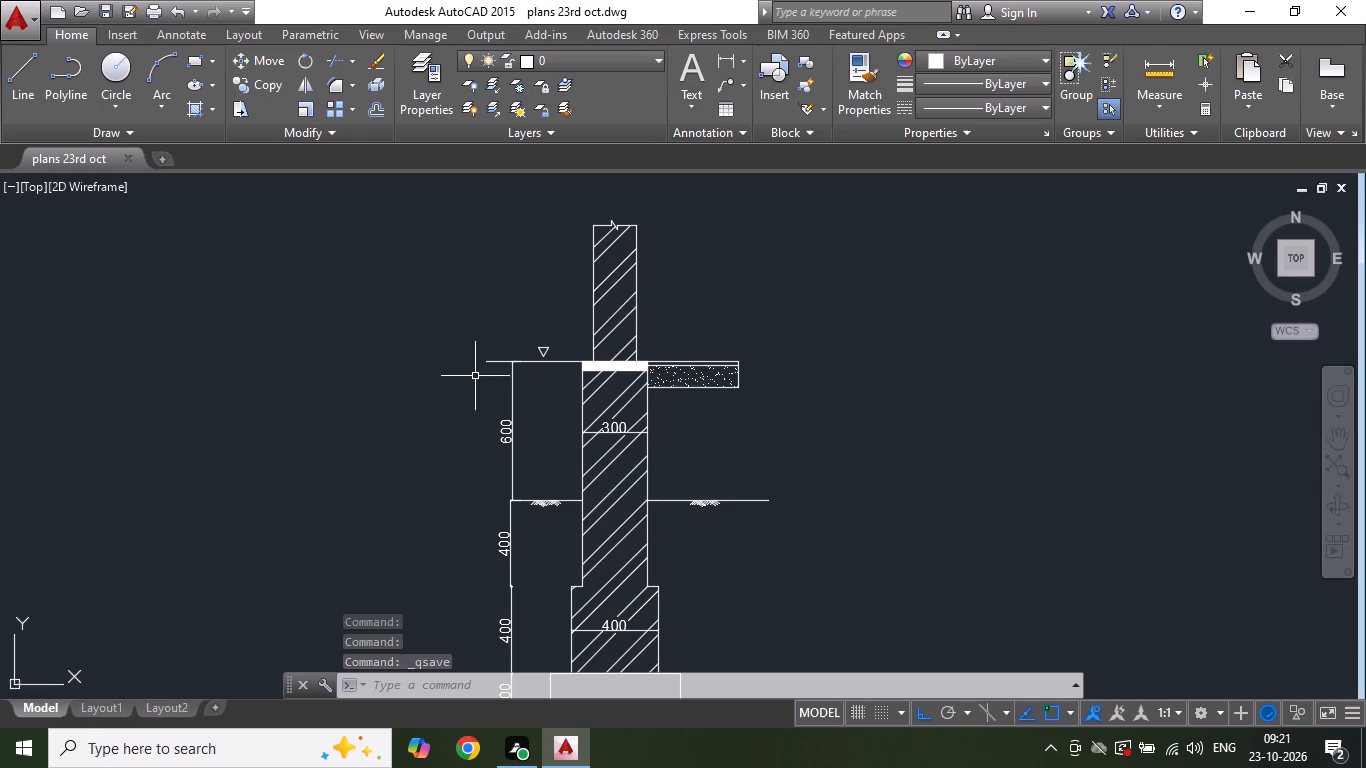
scroll(819, 424, down, 1)
scroll(831, 478, up, 2)
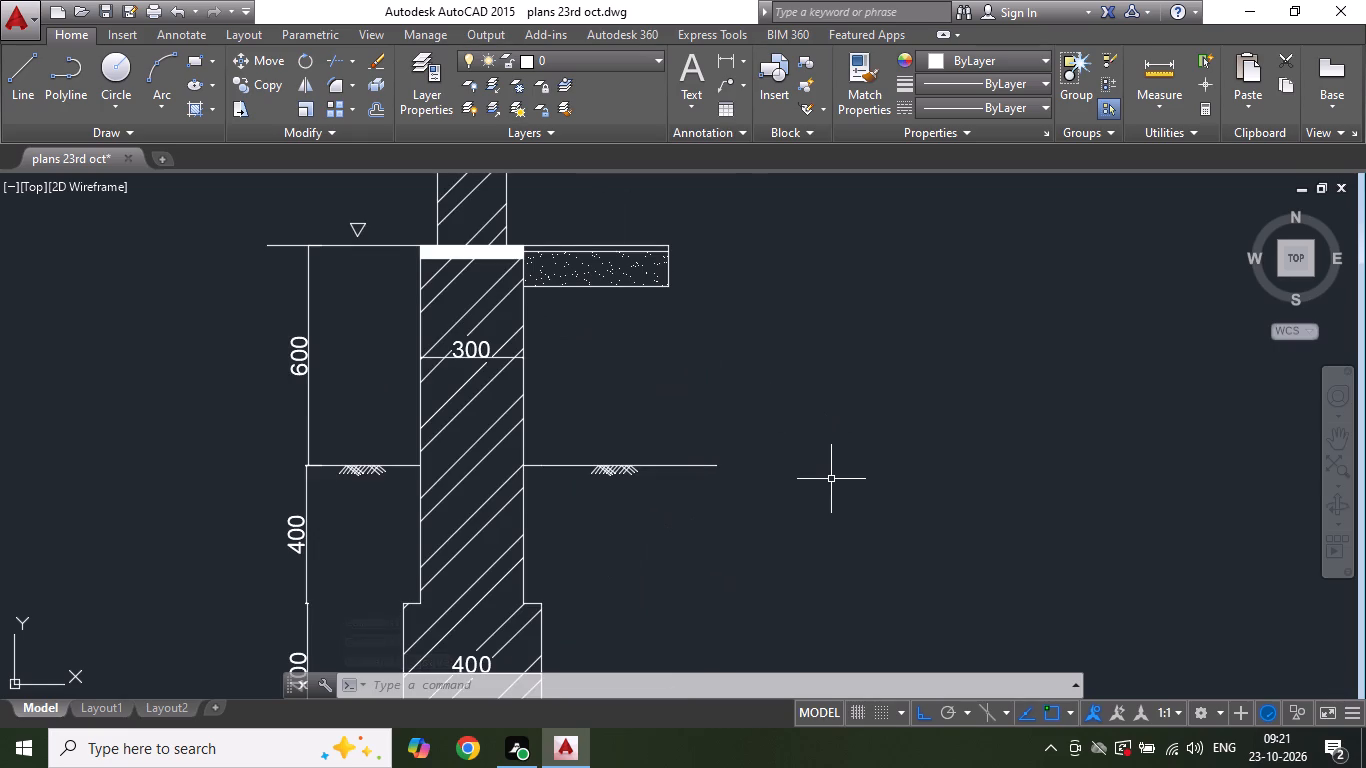
key(ctrl+s)
Place a multileader with its arrowhead on the floor slab's top line and its landing straight above.
scroll(646, 449, down, 2)
click(738, 91)
click(742, 114)
scroll(608, 206, up, 2)
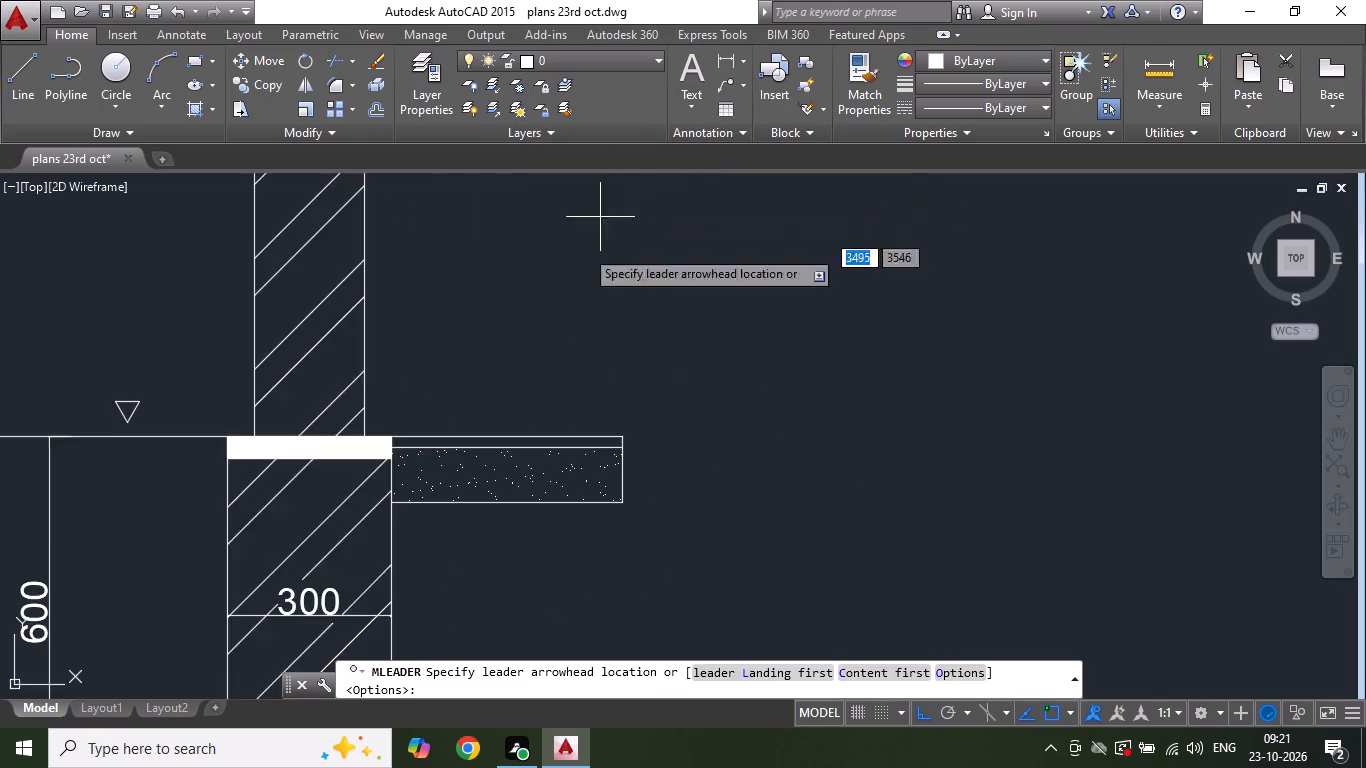
scroll(580, 257, up, 1)
drag(447, 507, 446, 498)
click(491, 425)
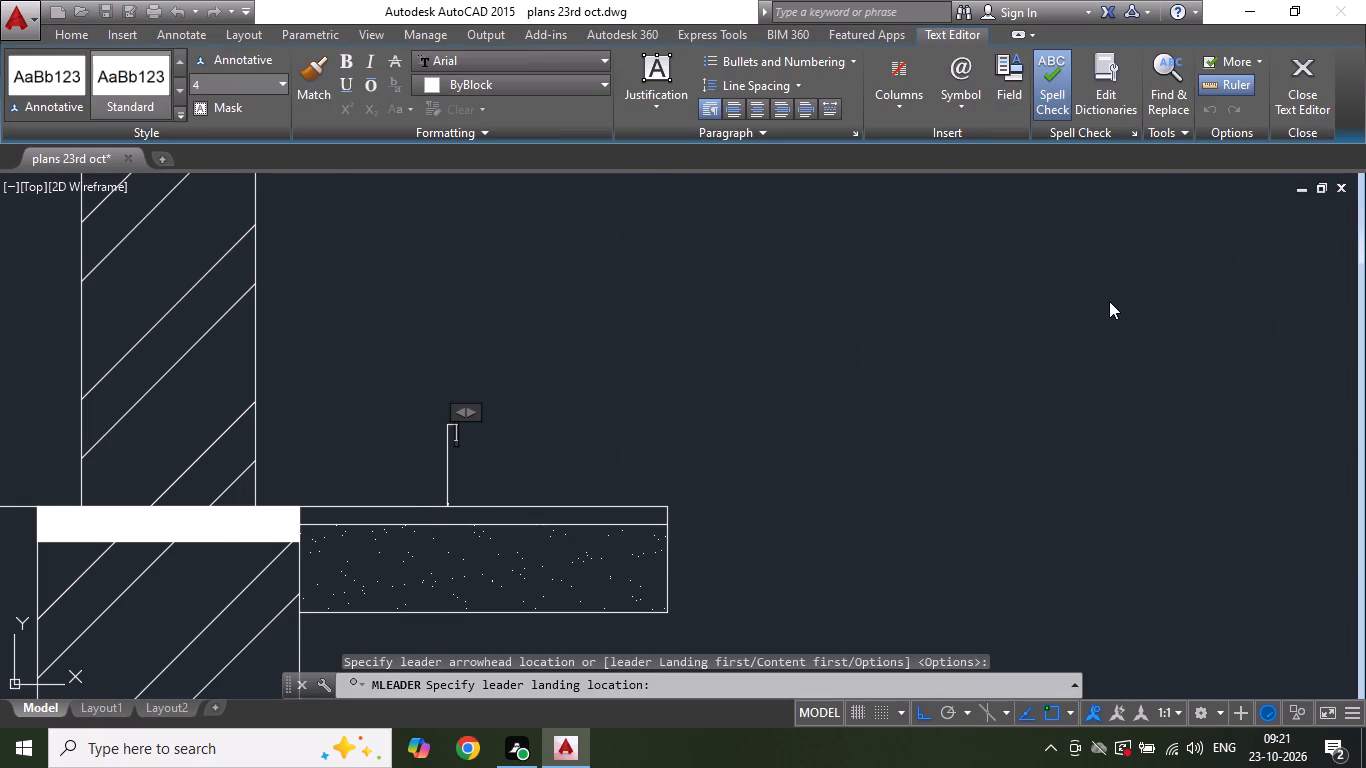
Enter the leader note as "FLOORING 20 THICK" with "C.M OVER 100 THICK C.C" on a second line.
text(floo)
key(BackSpace)
key(BackSpace)
key(BackSpace)
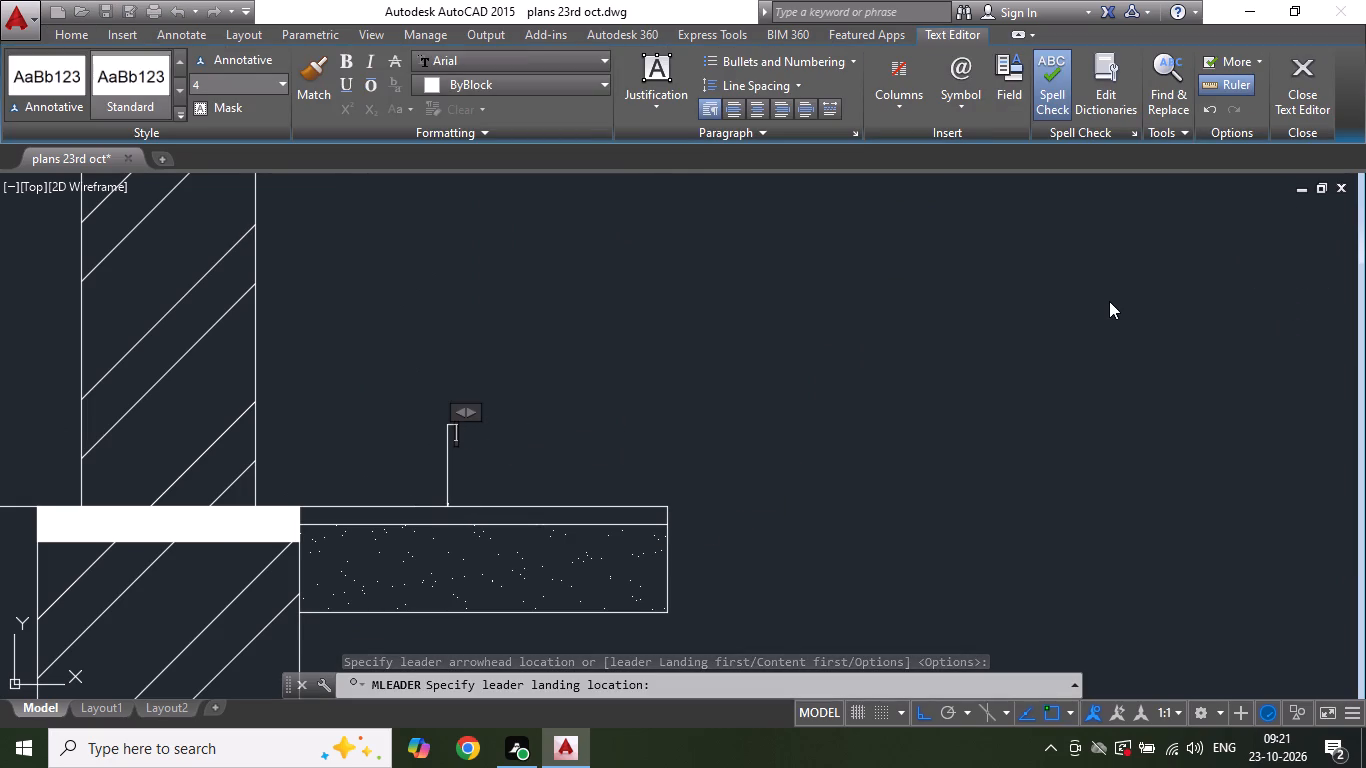
text(FLOORING)
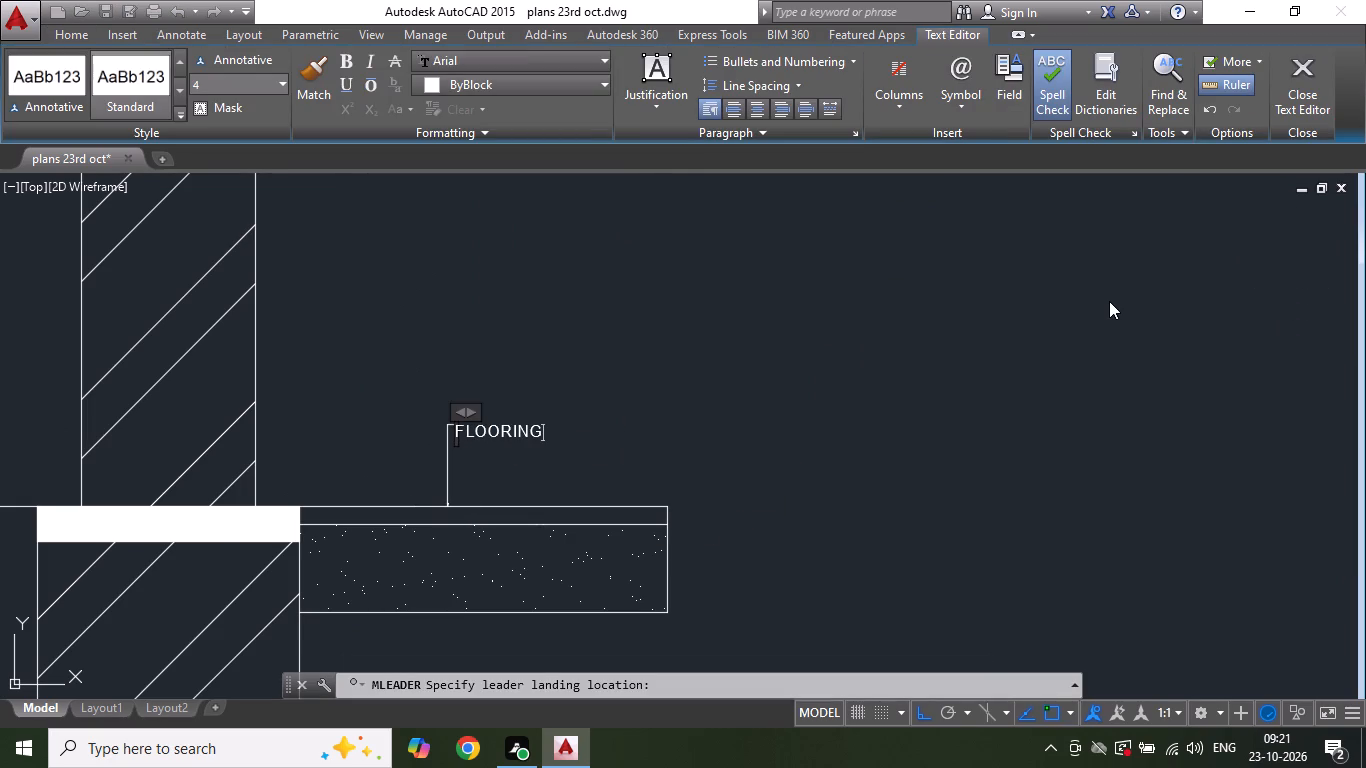
key(space)
text(20 THICK)
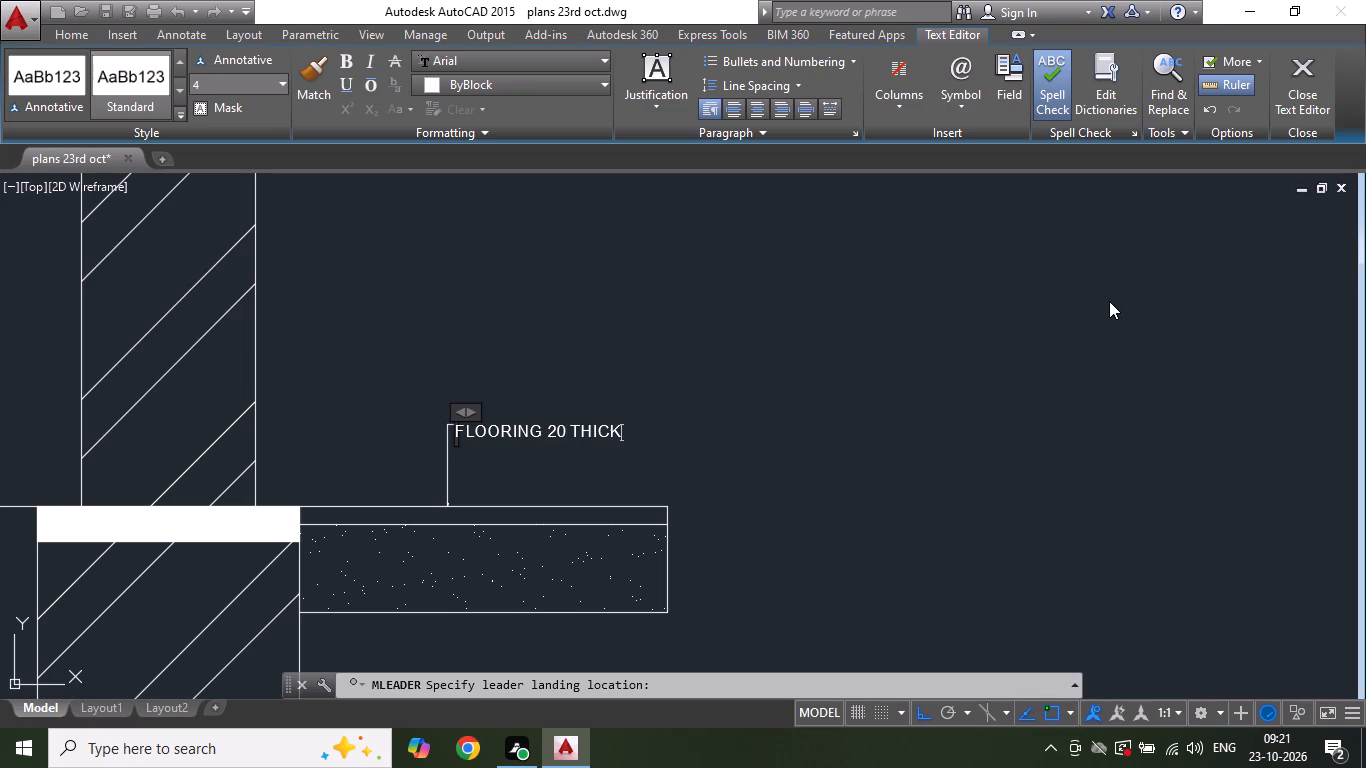
key(space)
key(Return)
text(C.)
text(M OVER)
key(space)
text(100 THICK)
key(space)
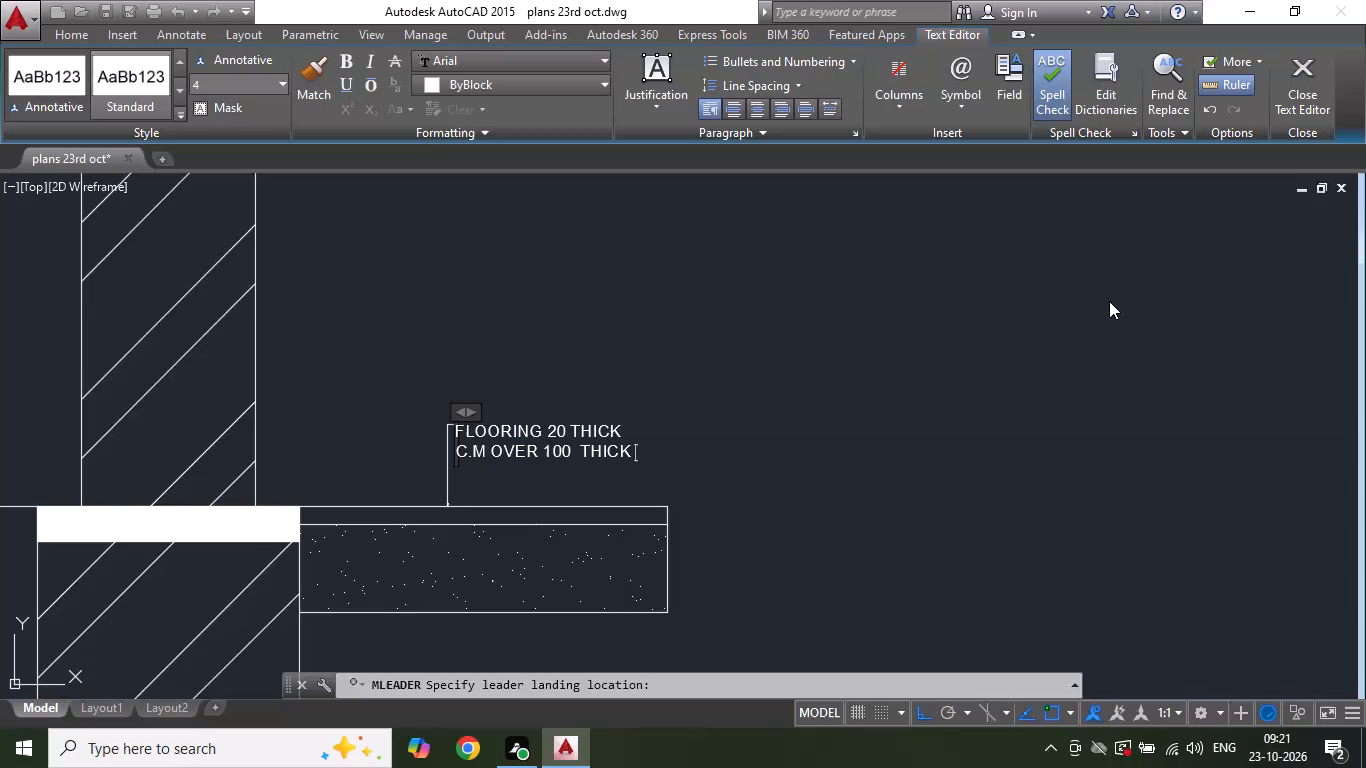
text(C.C)
Set the text height of the whole flooring note to 25 and finish the leader.
key(ctrl+a)
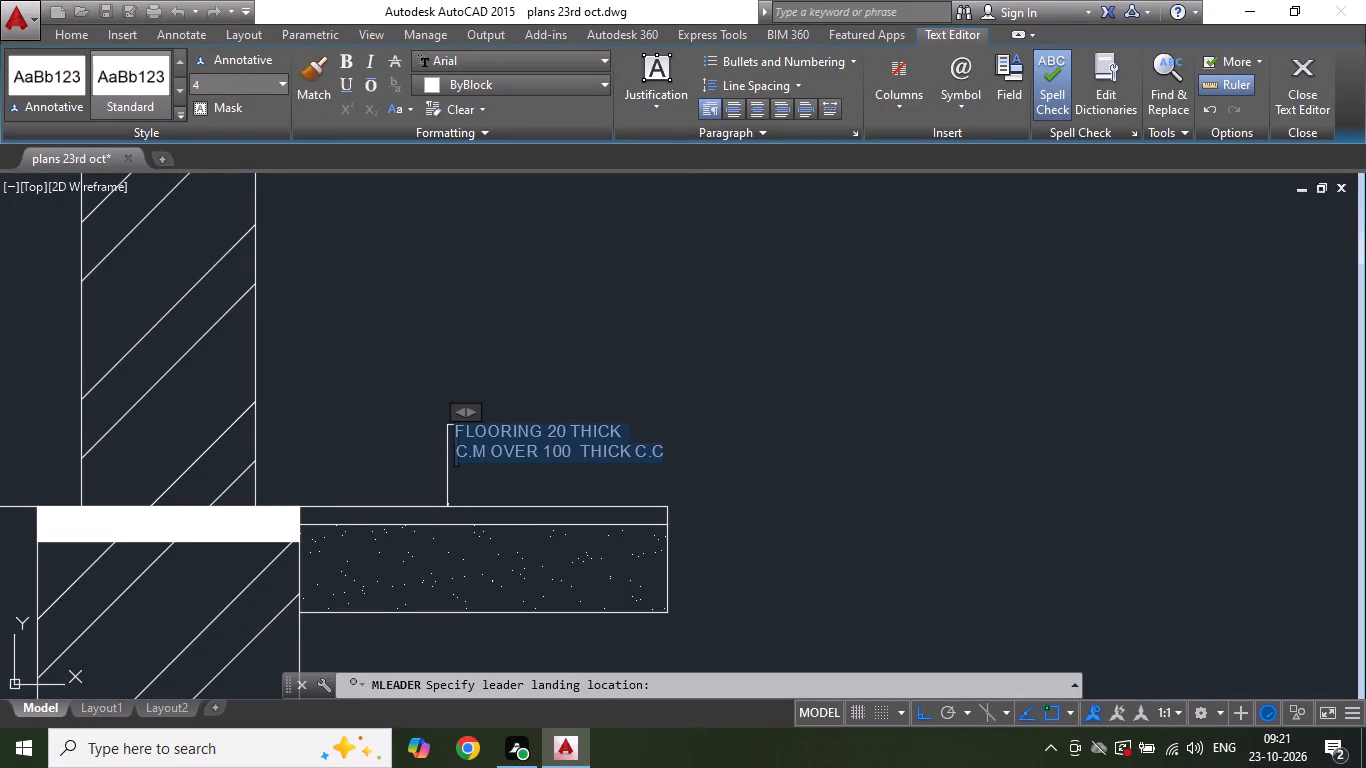
click(223, 83)
text(25)
key(Return)
click(552, 160)
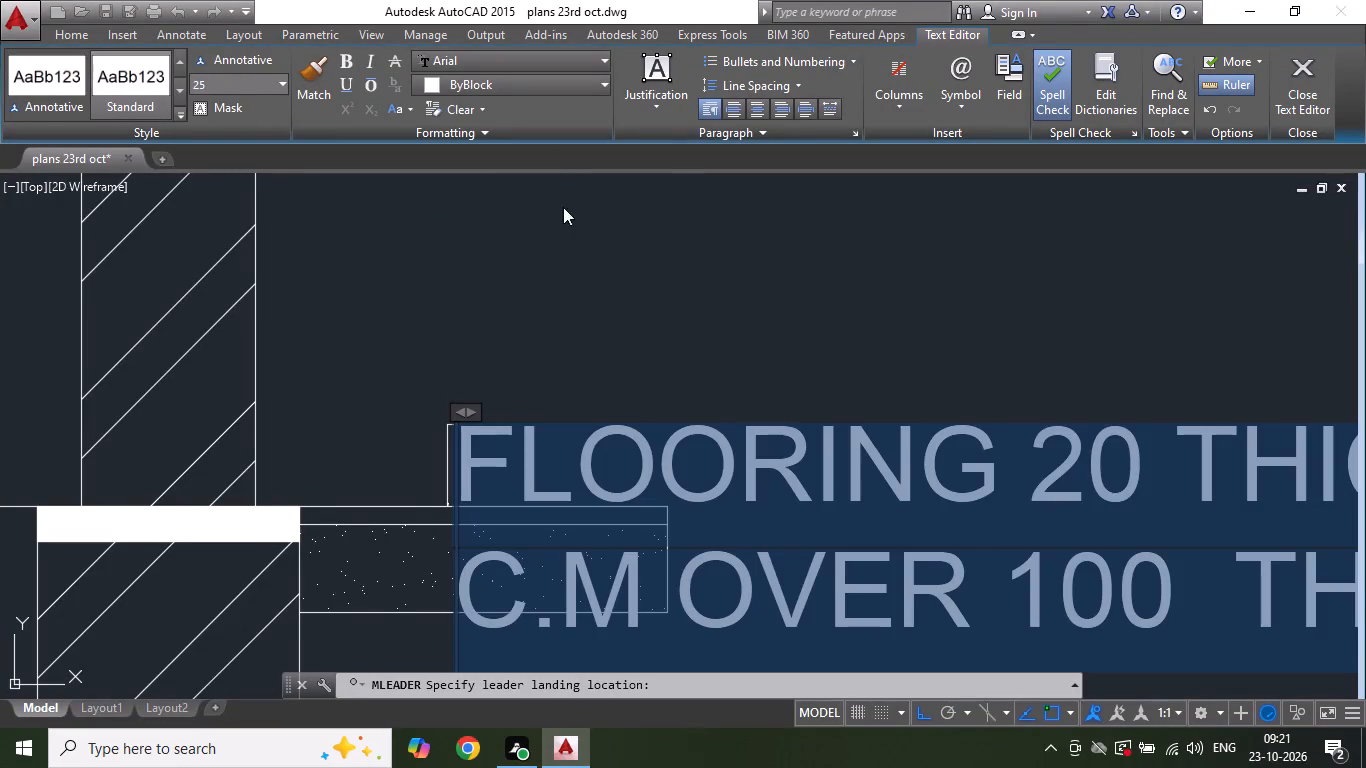
click(581, 291)
Place a multileader with its arrowhead on the solid D.P.C. band's upper outer corner and its landing above it.
scroll(583, 295, down, 4)
scroll(562, 341, up, 2)
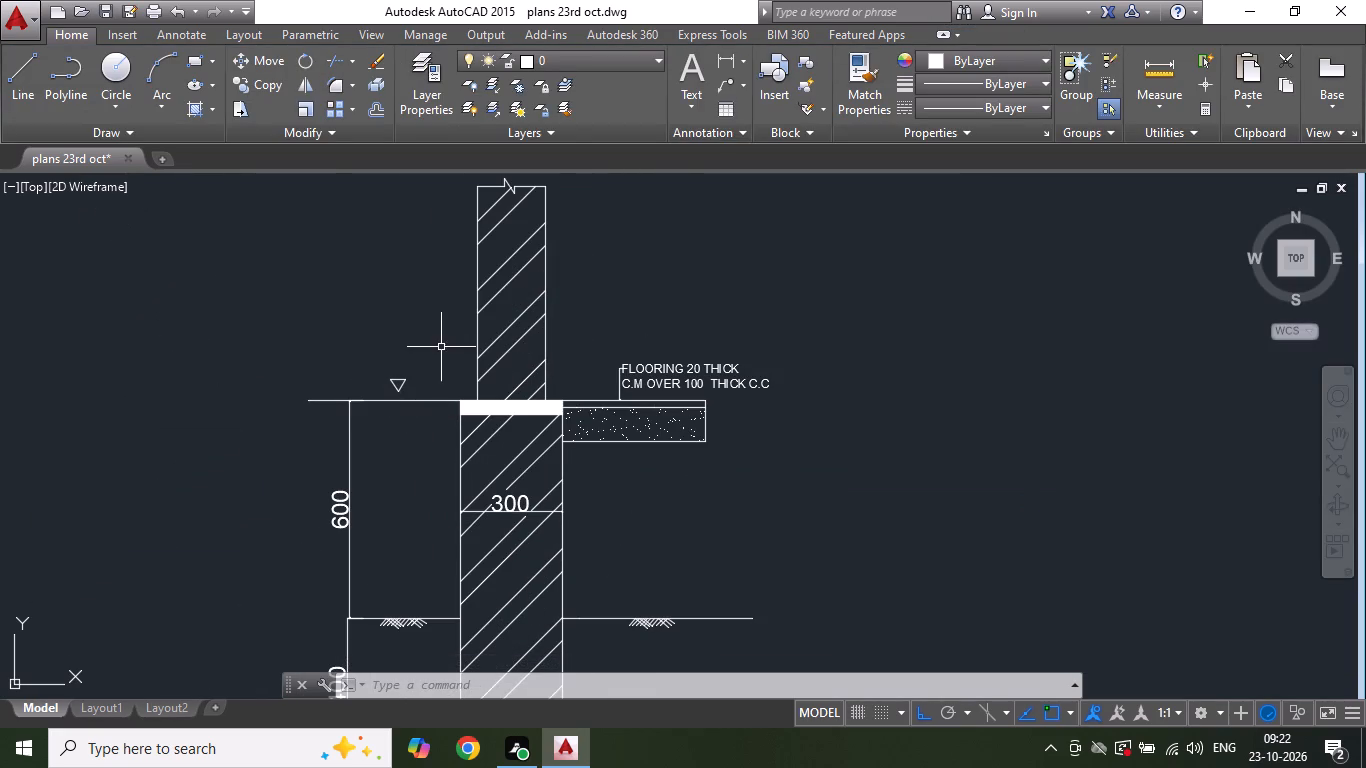
click(726, 86)
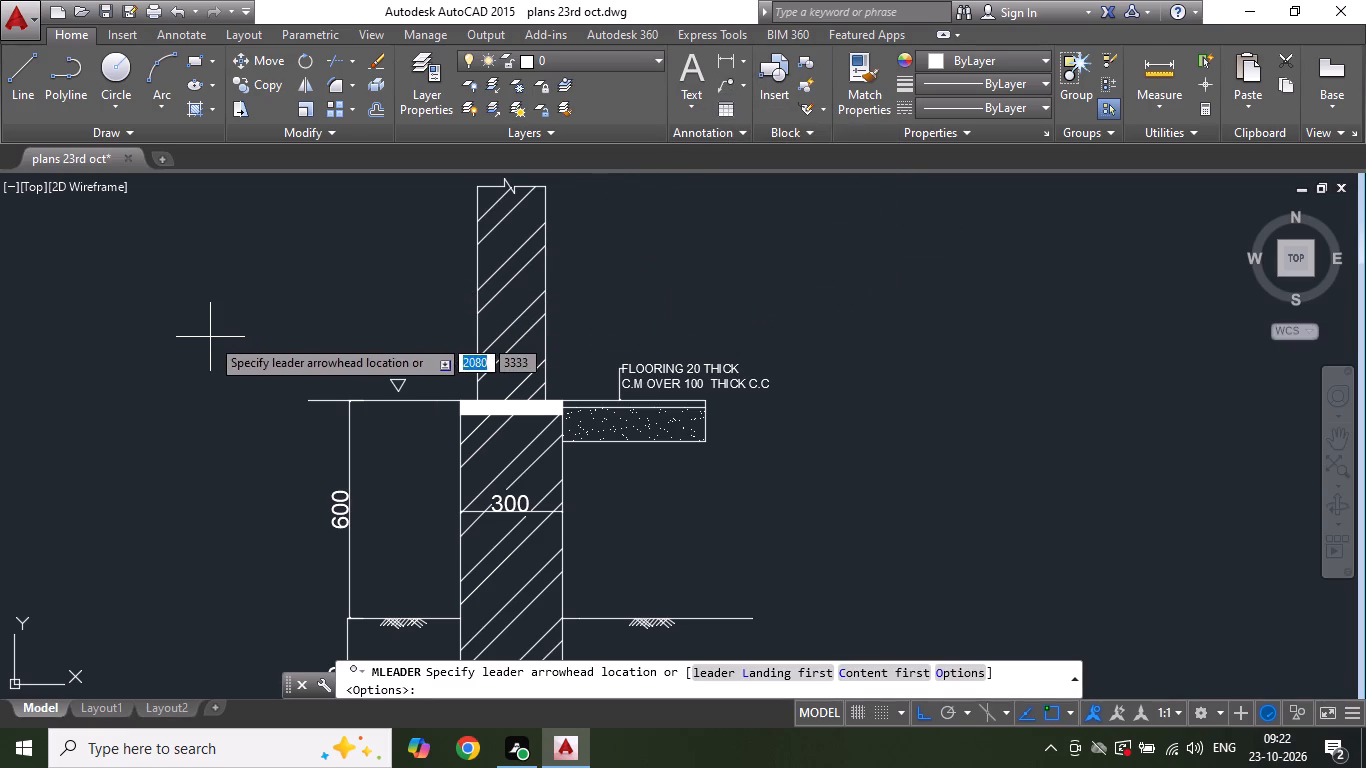
scroll(450, 392, up, 2)
click(476, 414)
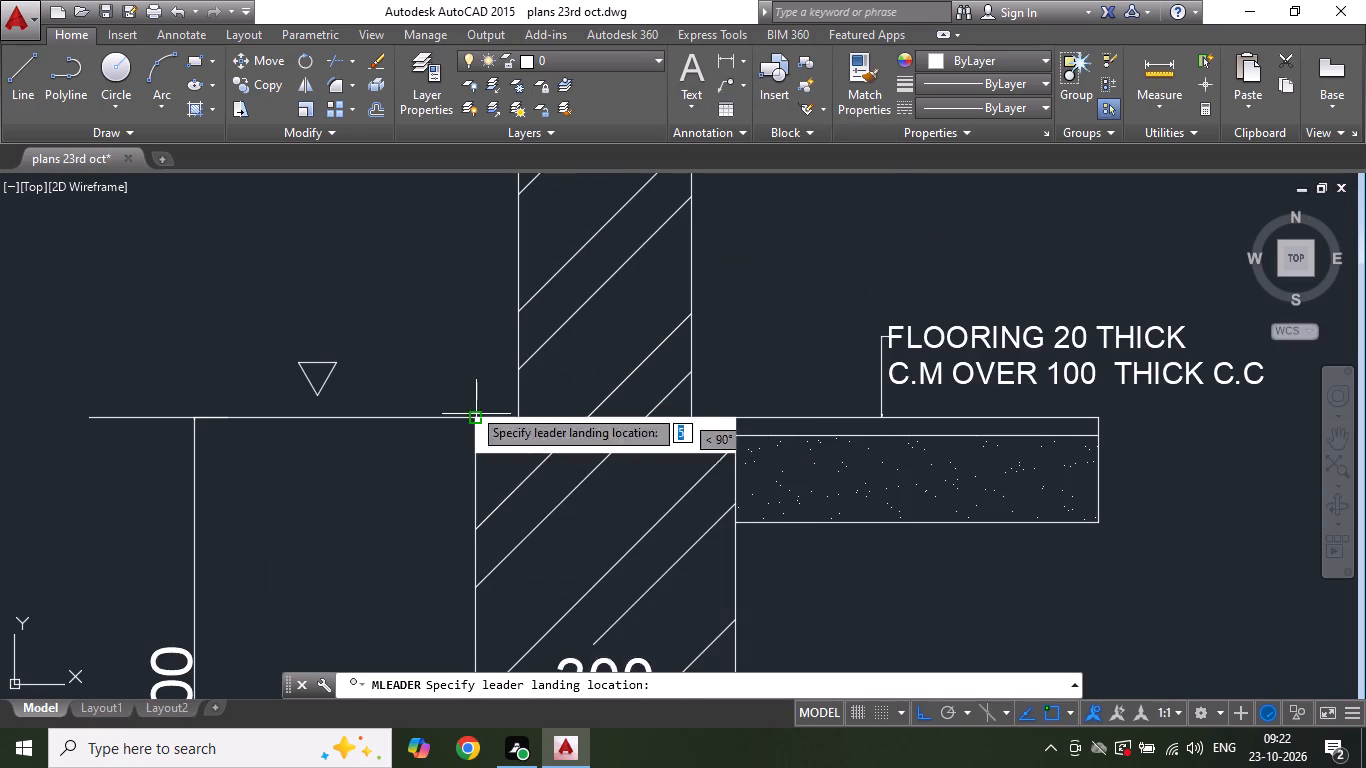
click(424, 298)
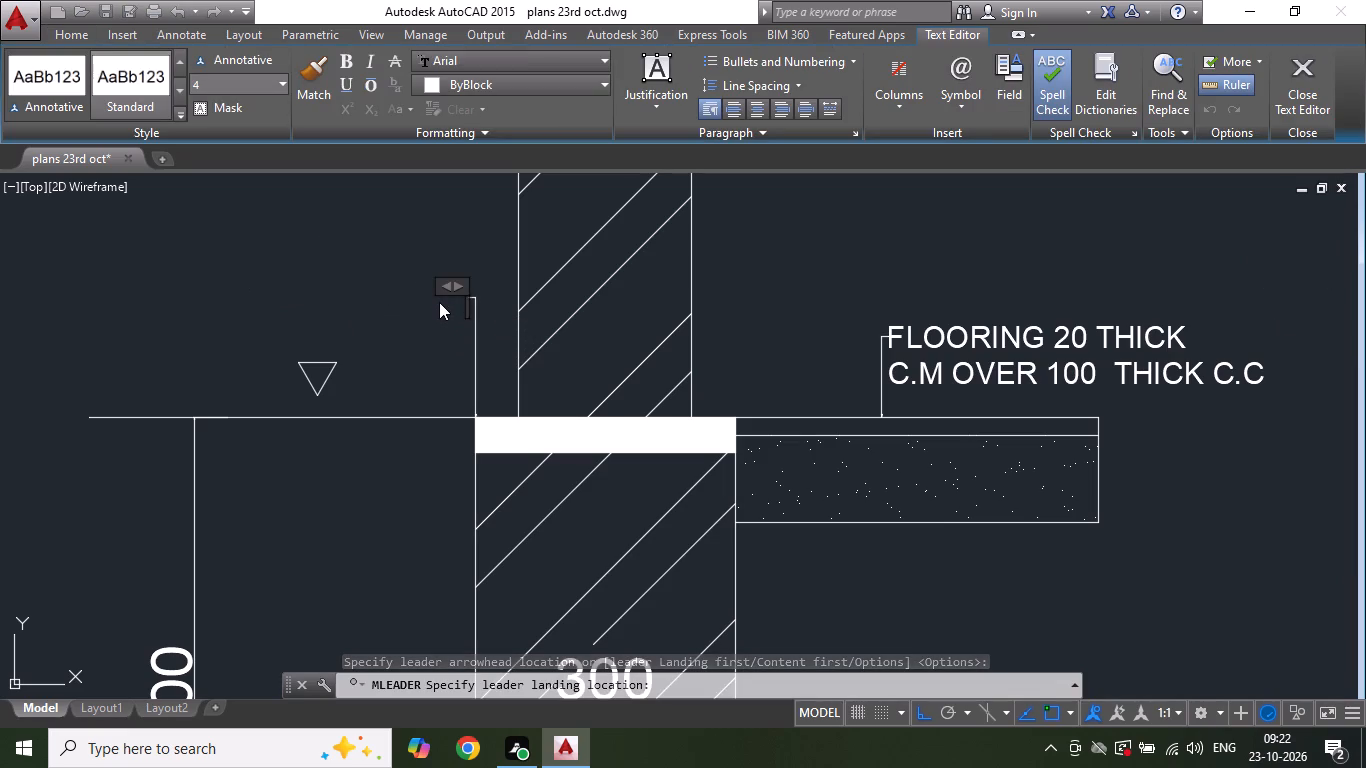
Enter the leader note "40 THICK D.P.C", set its text height to 25 and finish the leader.
text(40)
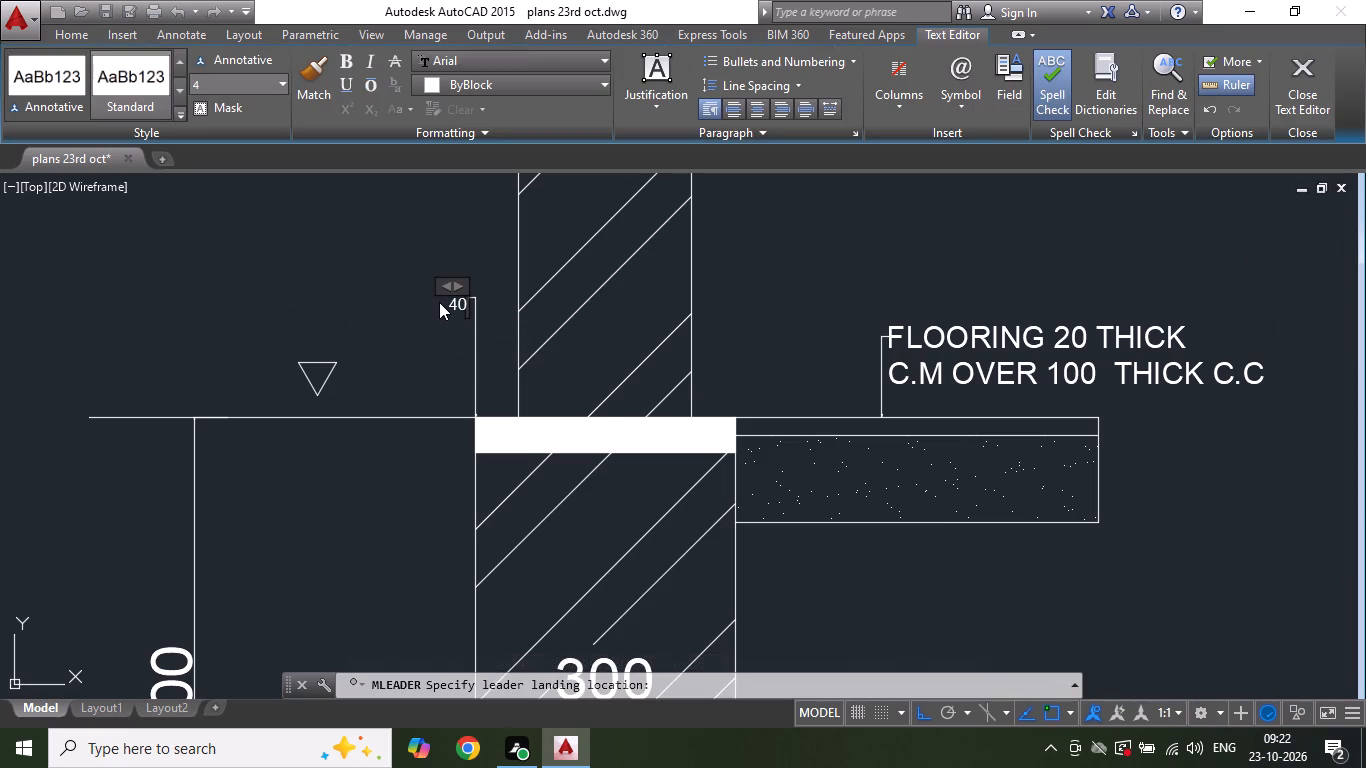
key(space)
text(THI)
text(CK)
key(space)
text(D.P.C)
key(ctrl+a)
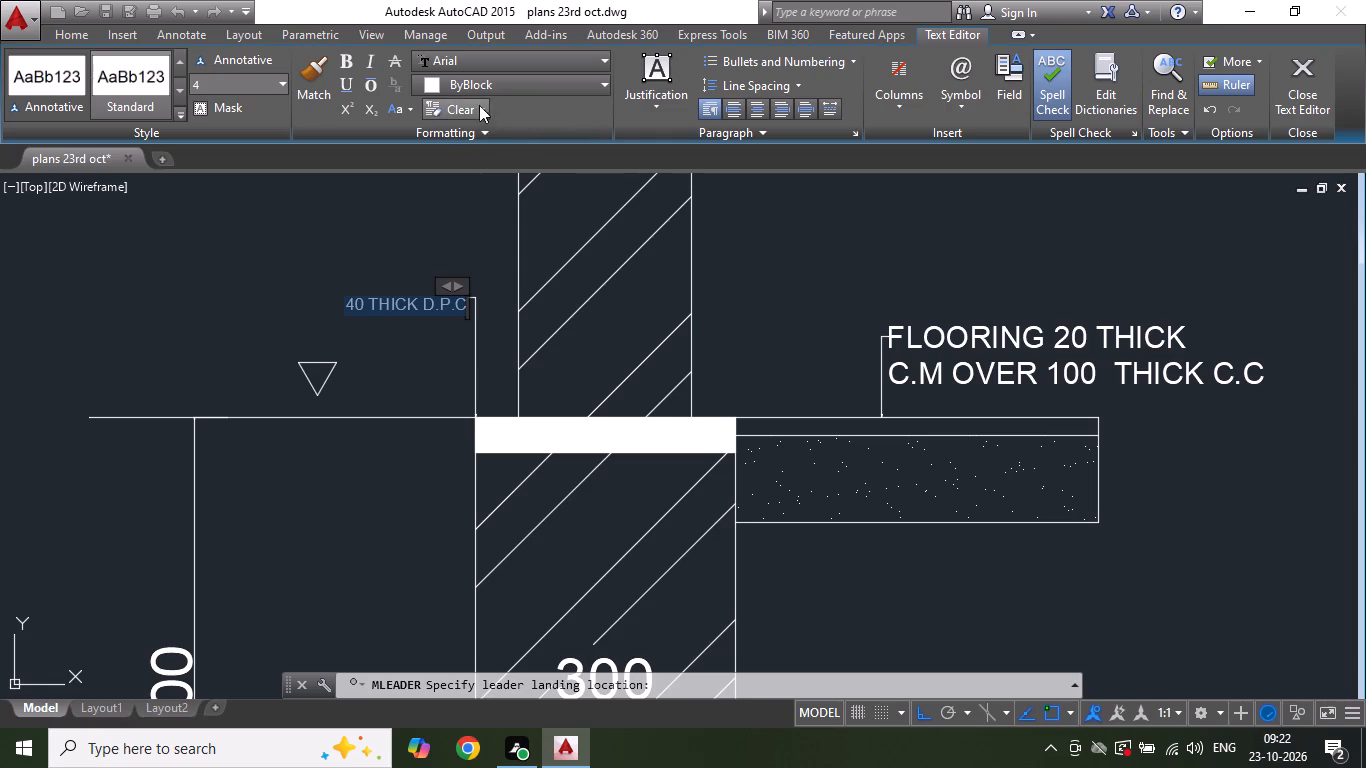
click(238, 92)
text(25)
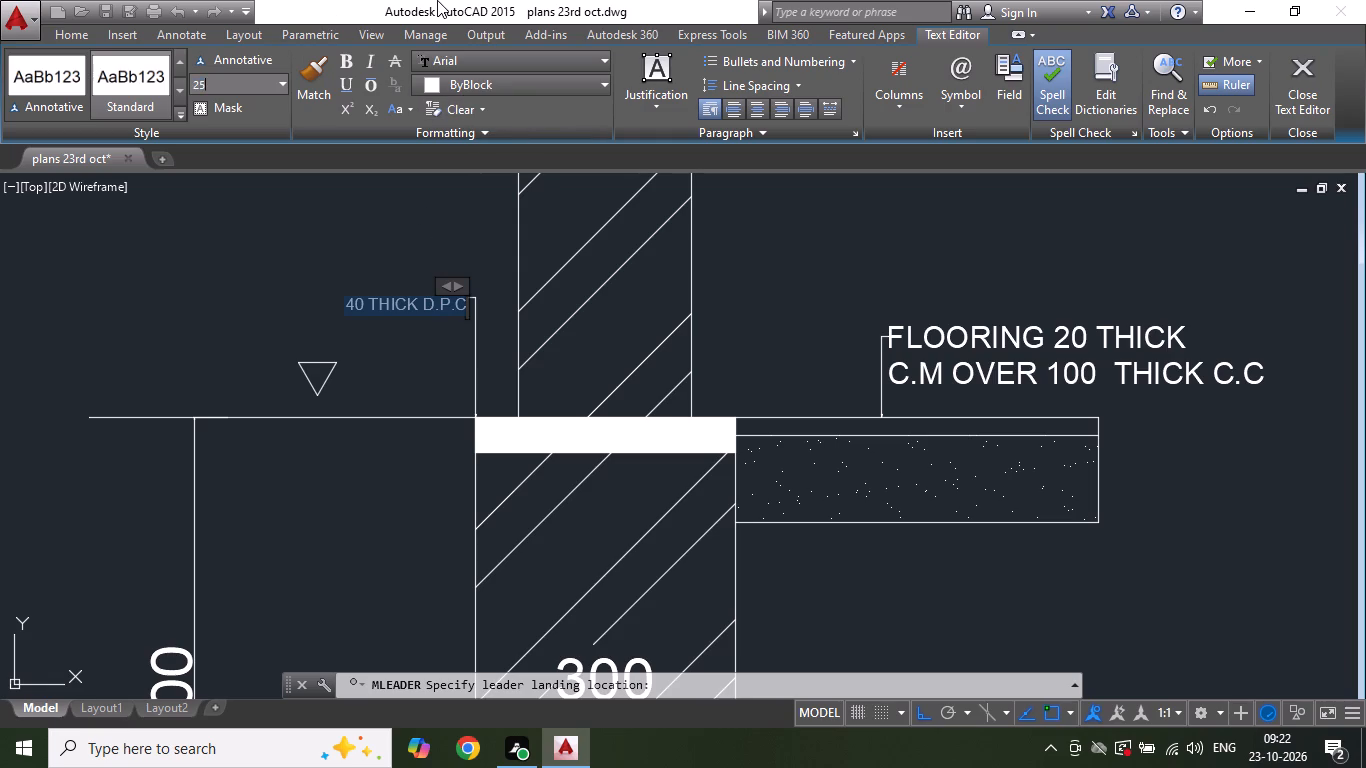
key(Return)
click(464, 179)
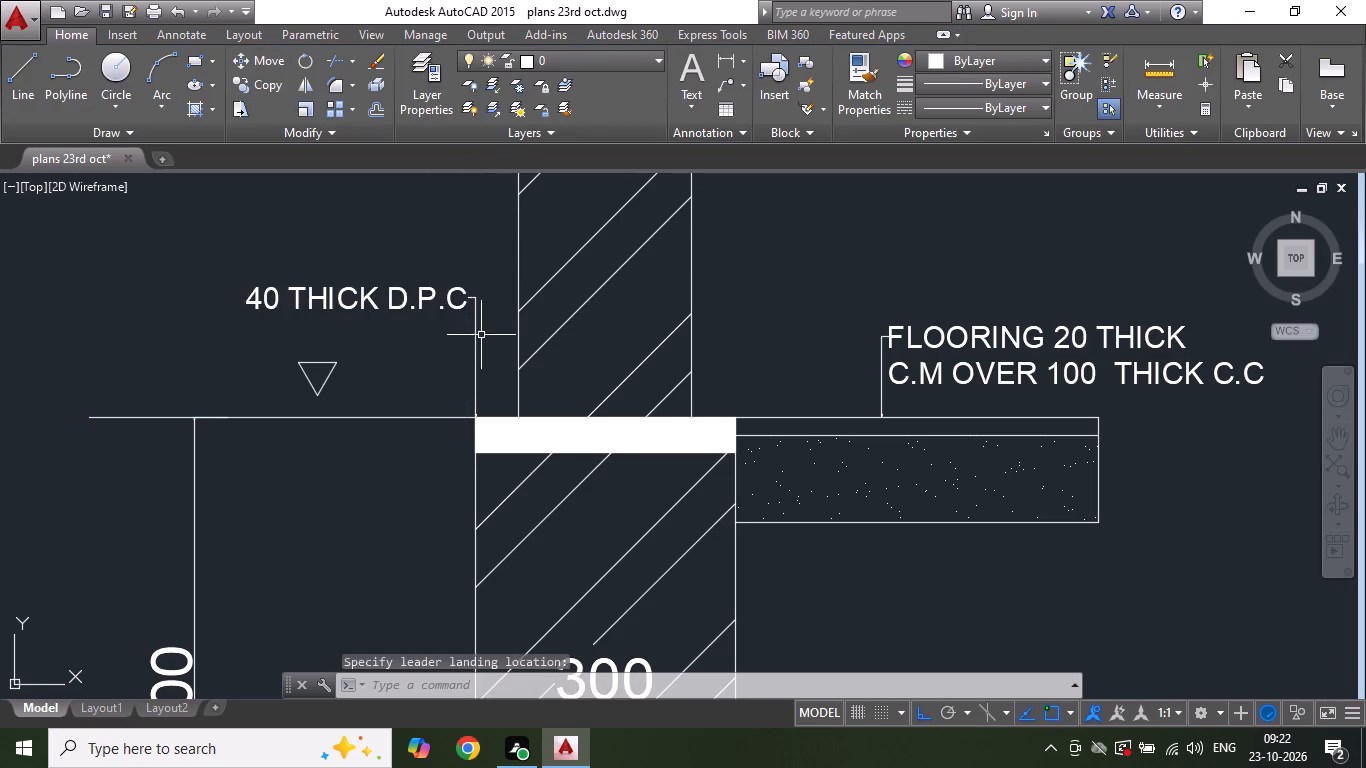
scroll(481, 344, down, 2)
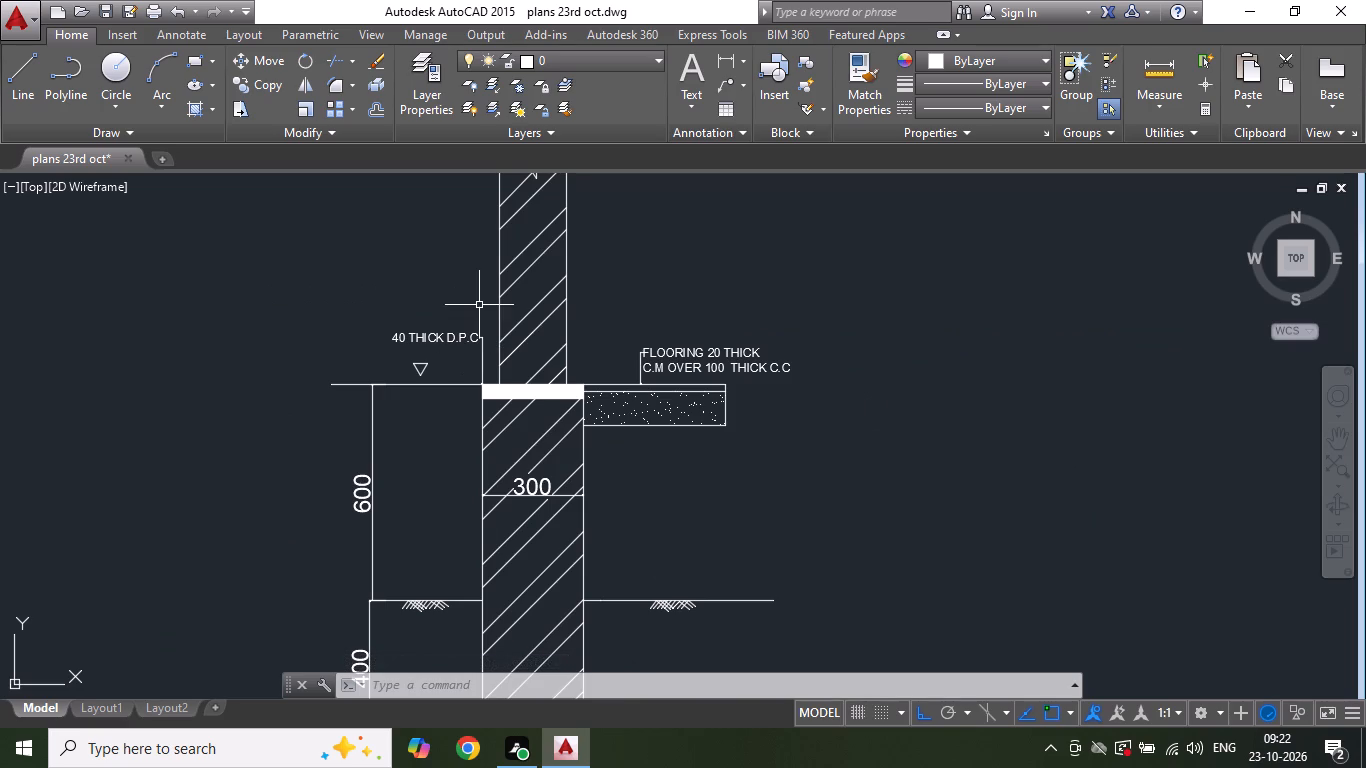
Save the drawing.
key(ctrl+s)
Draw a text-free vertical multileader from the plinth level line down to the ground line, between the 600 dimension and the wall.
click(728, 81)
click(435, 390)
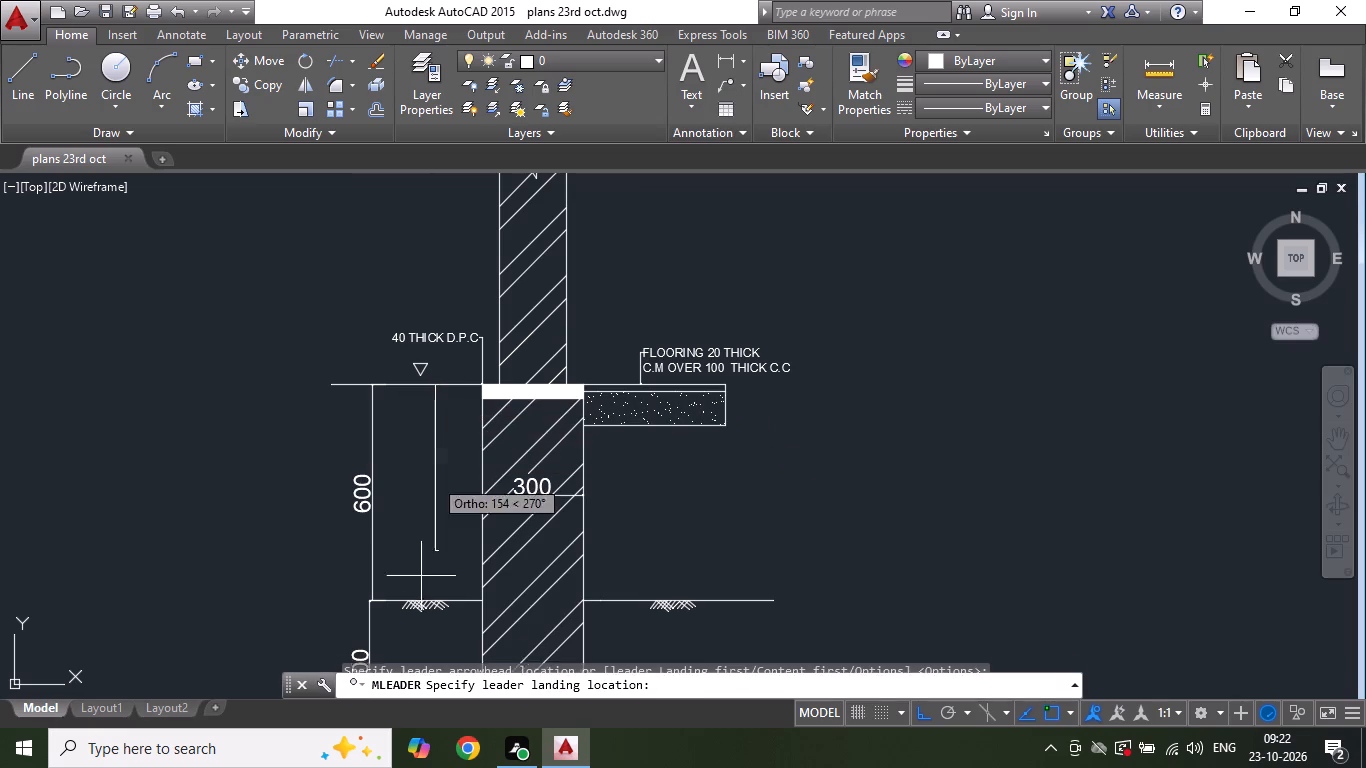
click(438, 594)
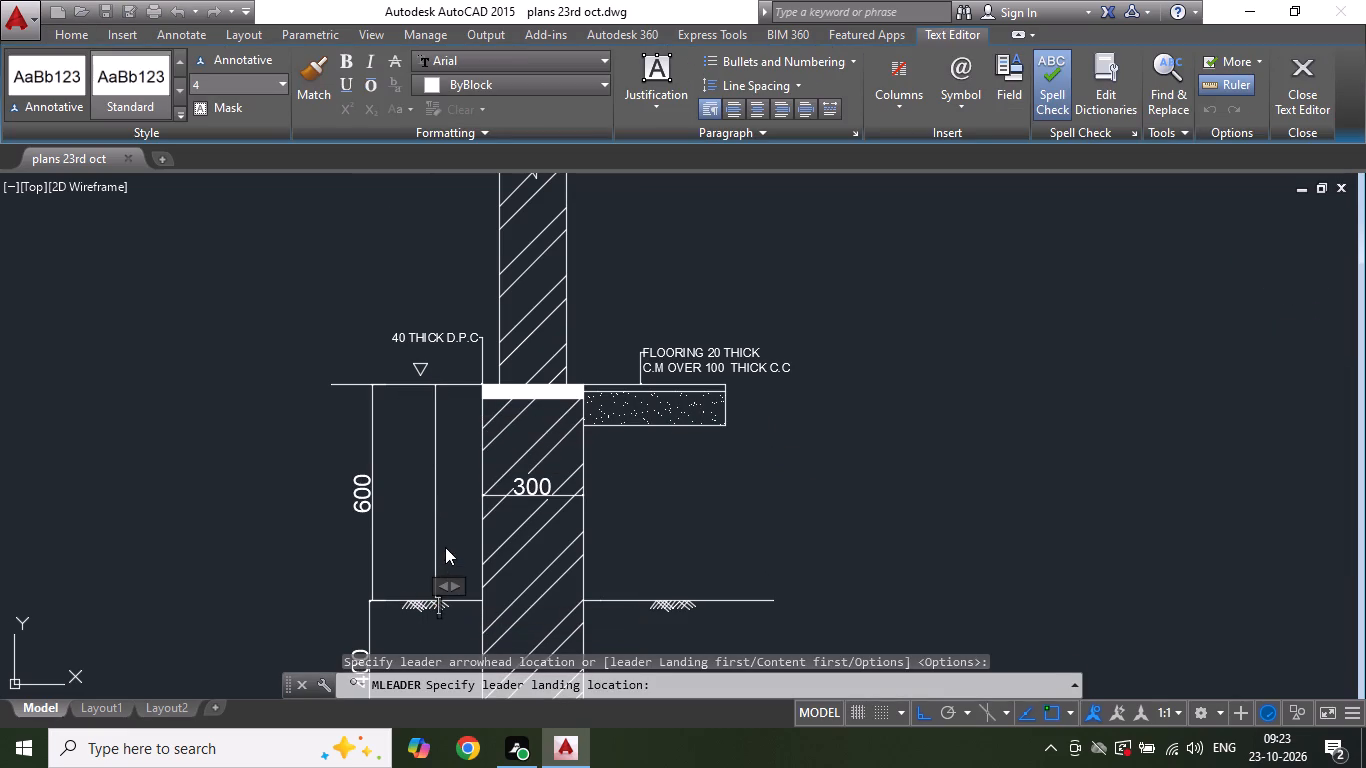
key(Escape)
click(445, 518)
click(433, 516)
key(Escape)
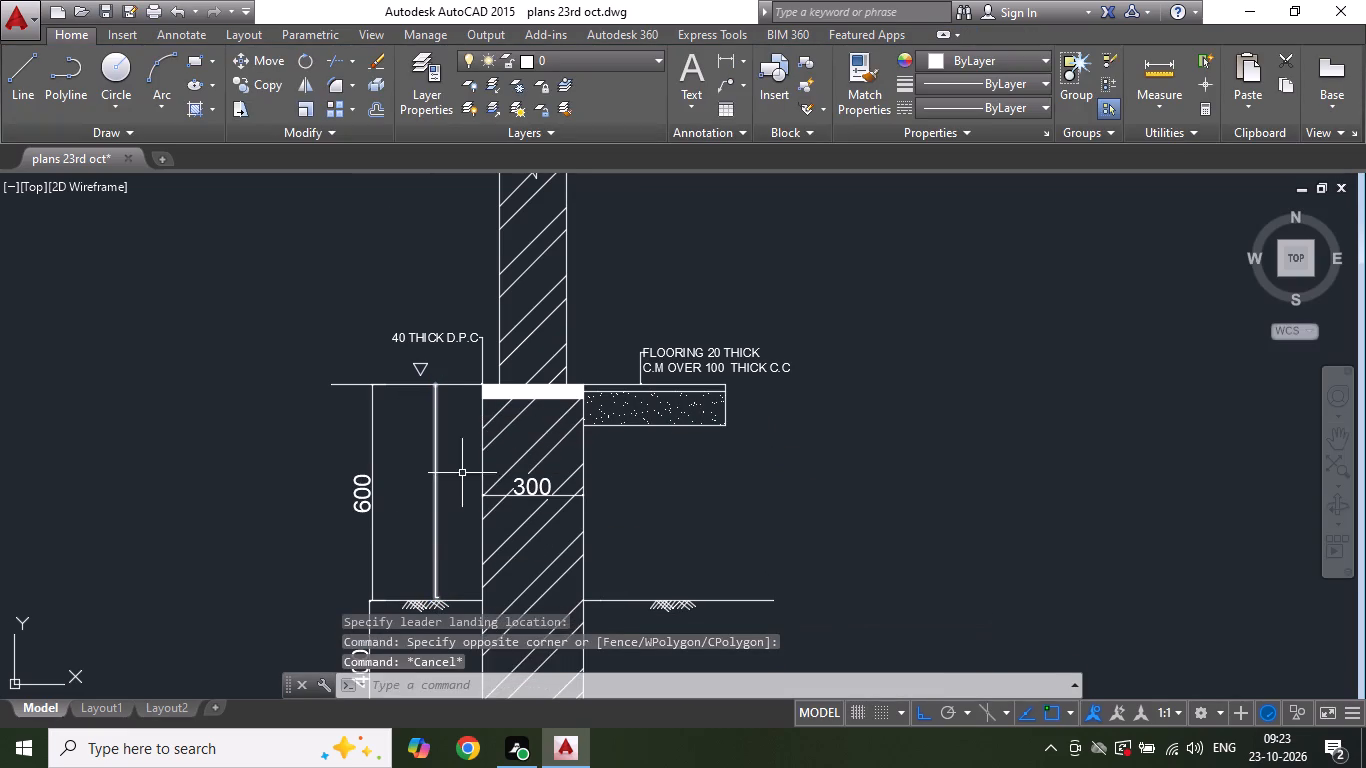
Add the multiline text "PLINTH HEIGHT" below the level marker, between the 600 dimension and the wall.
scroll(479, 449, down, 2)
scroll(453, 475, up, 3)
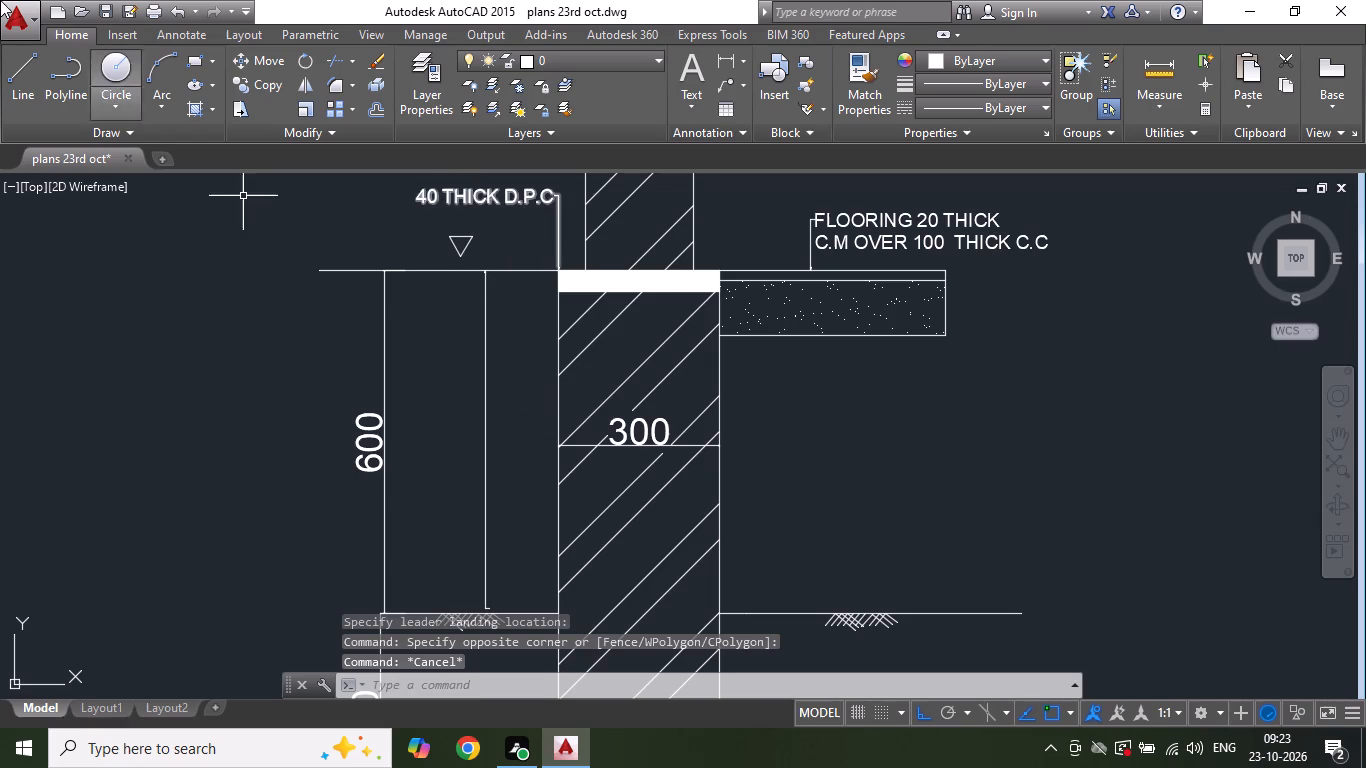
click(692, 73)
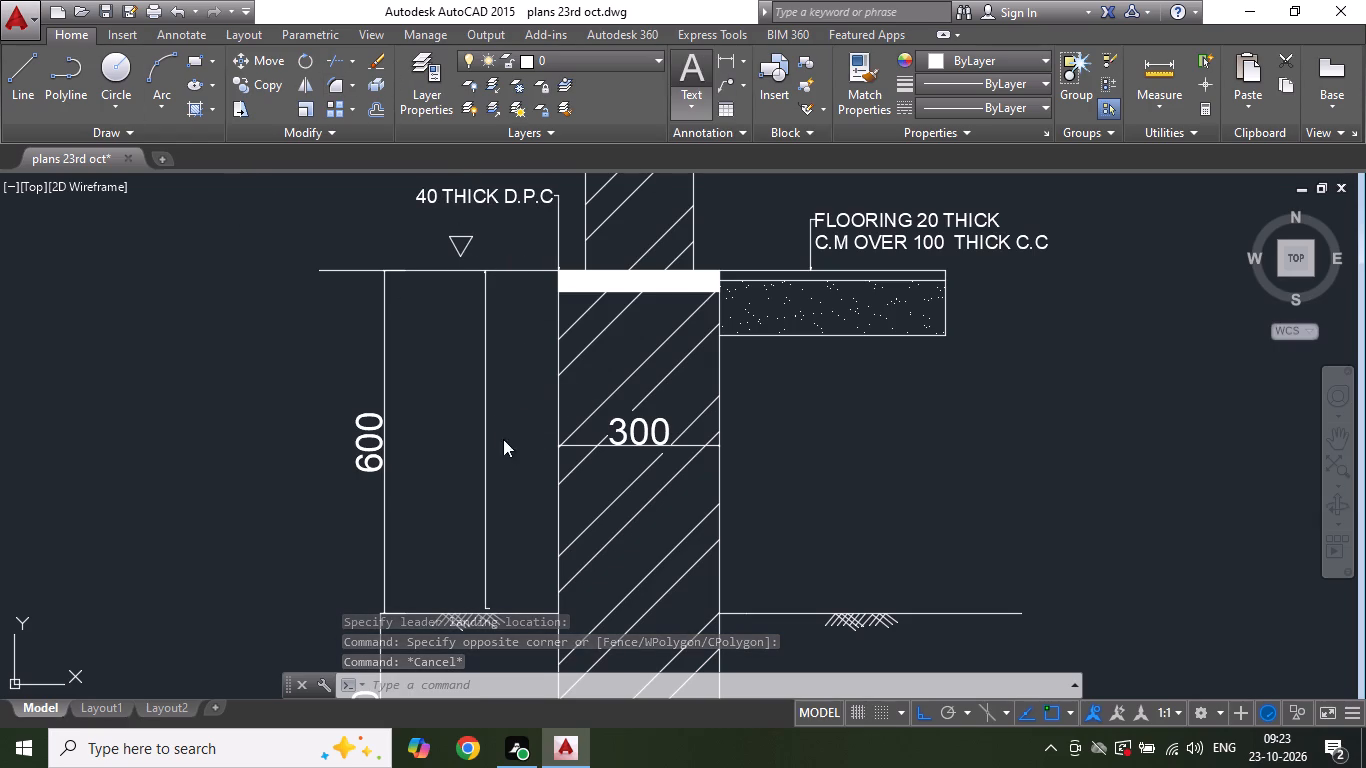
click(442, 304)
click(453, 573)
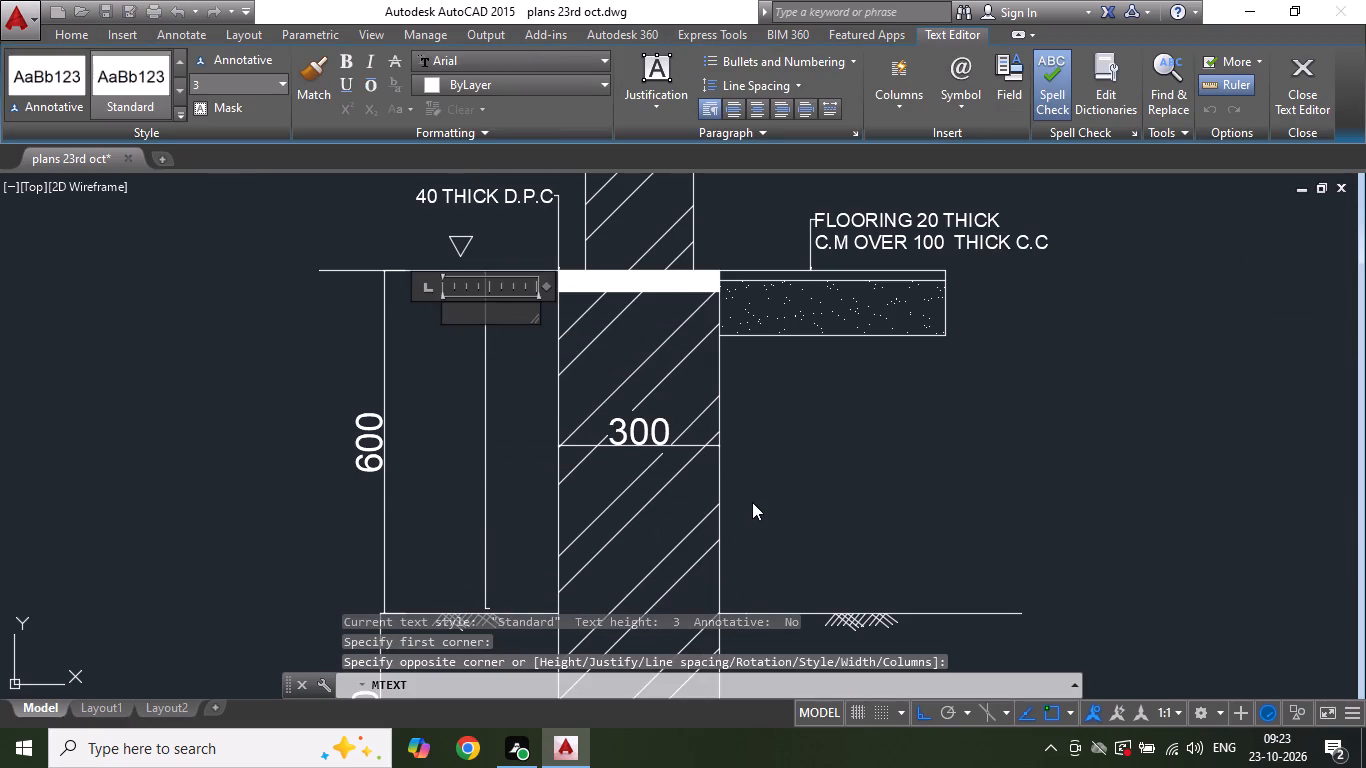
text(PLINTH)
key(space)
key(space)
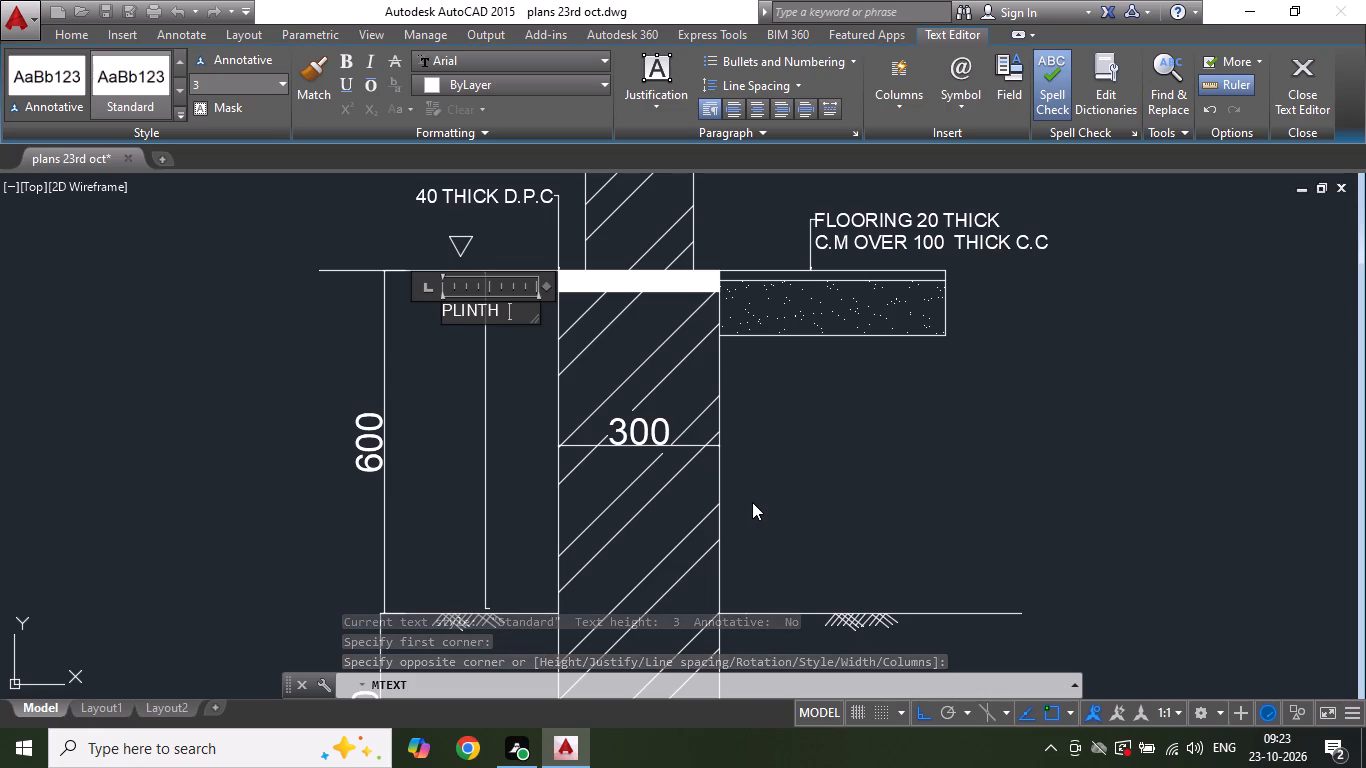
key(h)
key(e)
text(IGHT)
key(space)
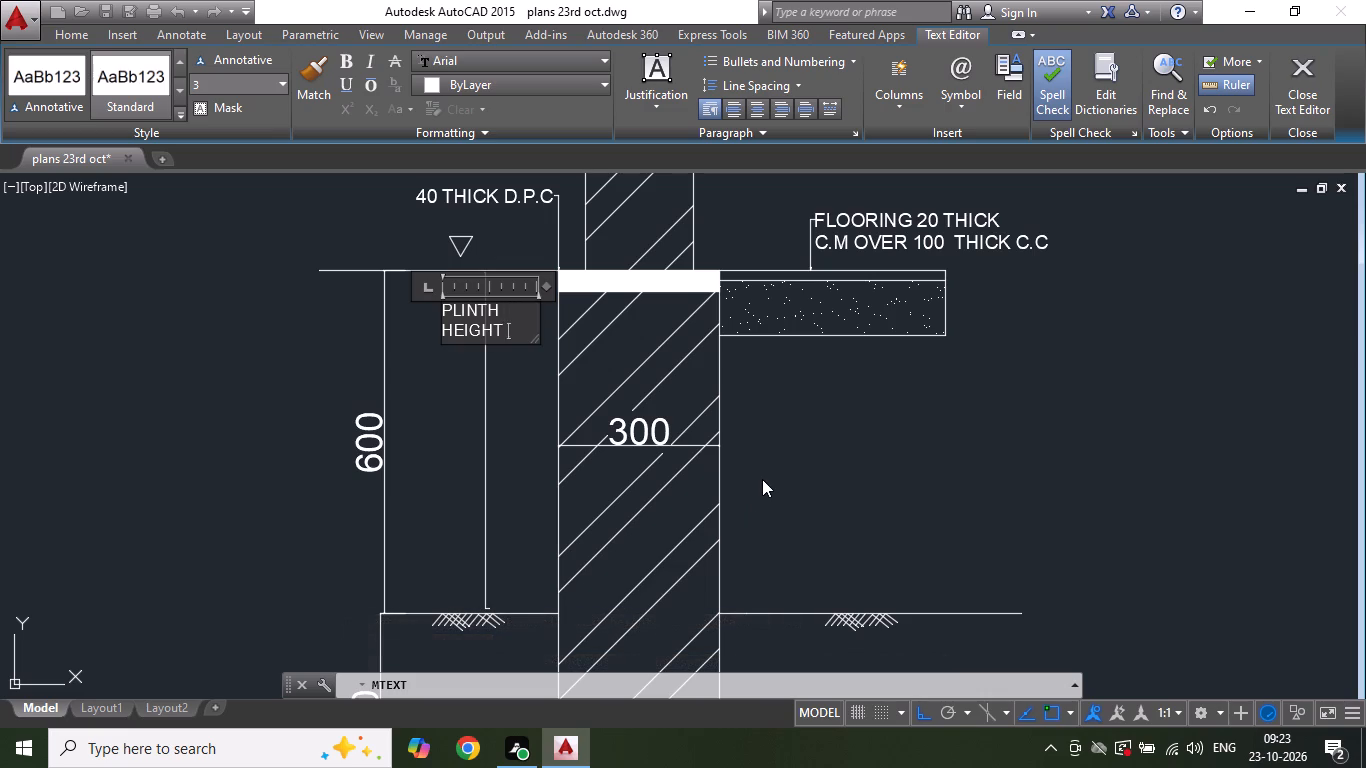
click(497, 463)
Widen the "PLINTH HEIGHT" text frame and set the whole text's height to 50.
scroll(452, 297, up, 4)
double_click(543, 389)
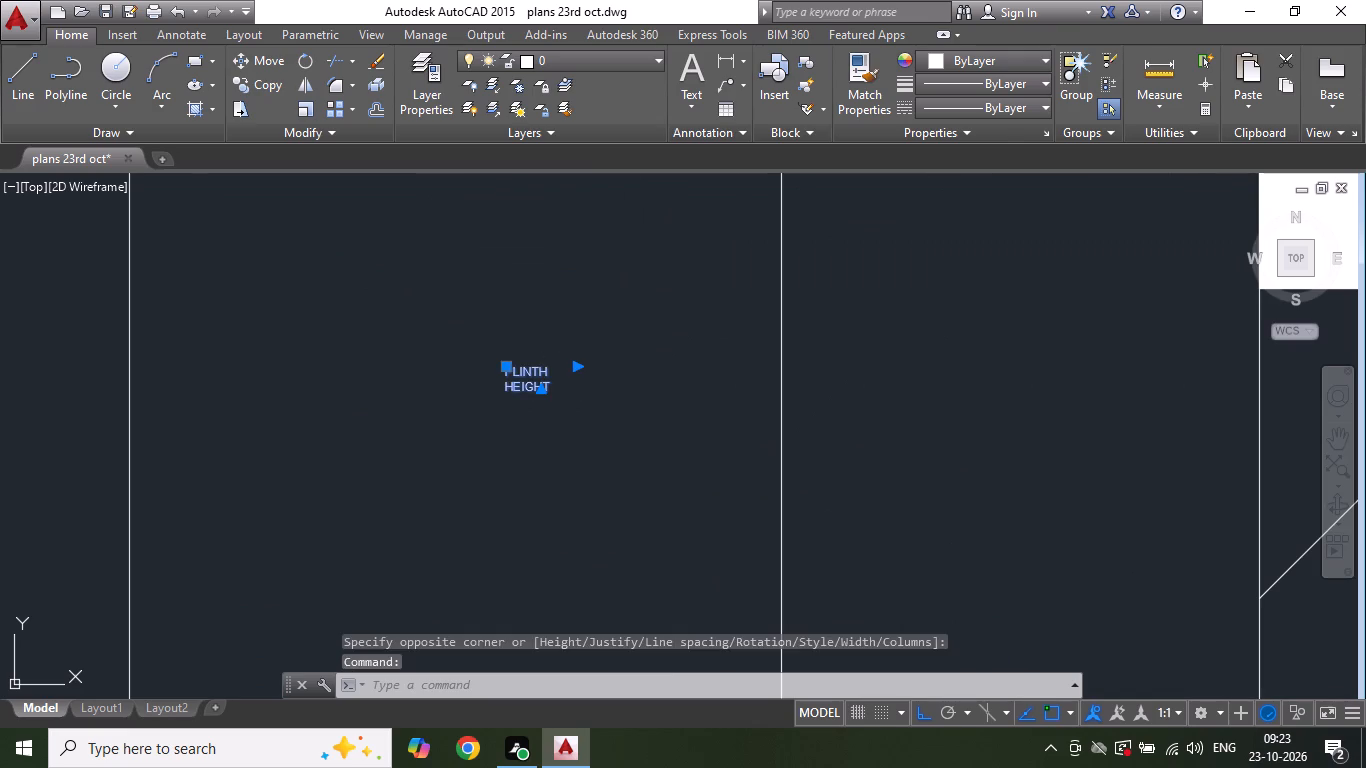
drag(583, 353, 983, 364)
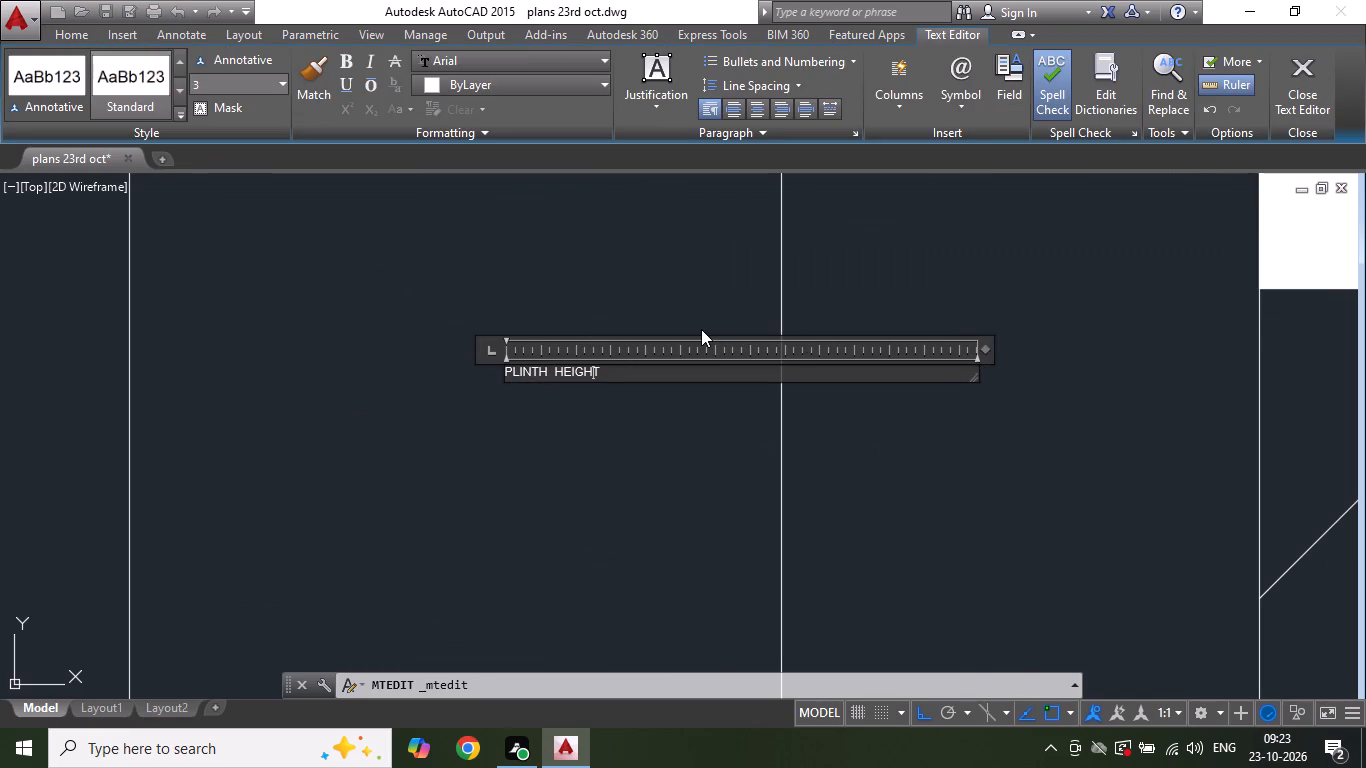
key(ctrl+a)
click(242, 79)
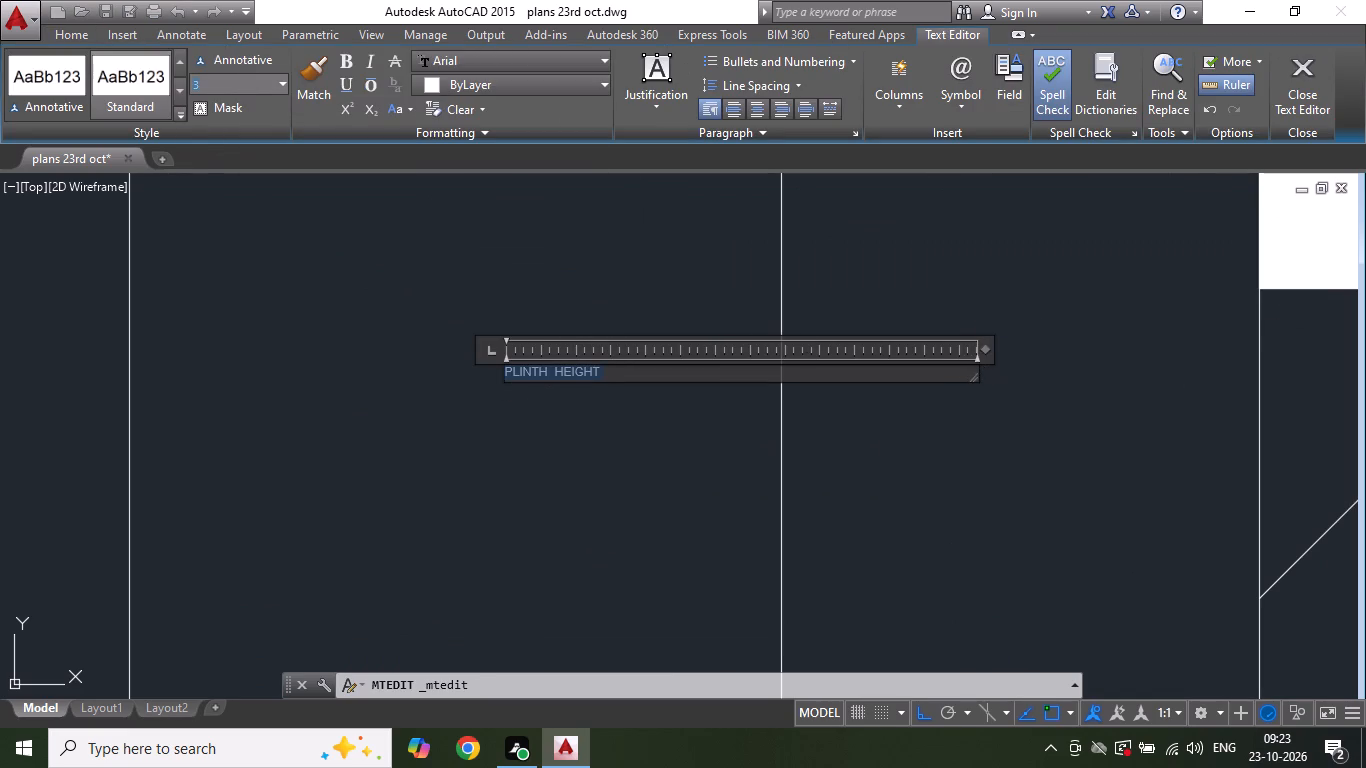
text(50)
key(Return)
click(439, 314)
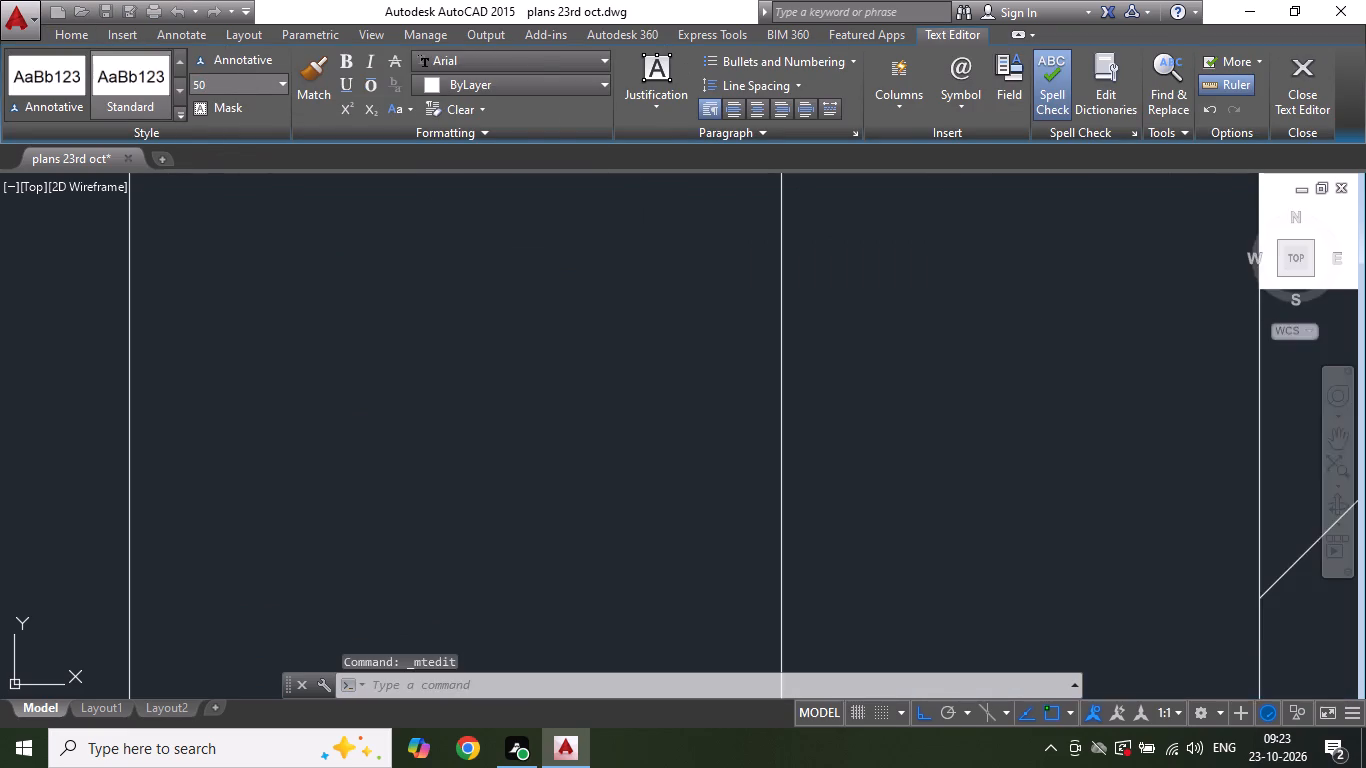
Move the "PLINTH HEIGHT" text horizontally by about 485 units, to the outer side of the 600 dimension.
scroll(571, 434, down, 5)
click(576, 461)
click(572, 473)
right_click(572, 473)
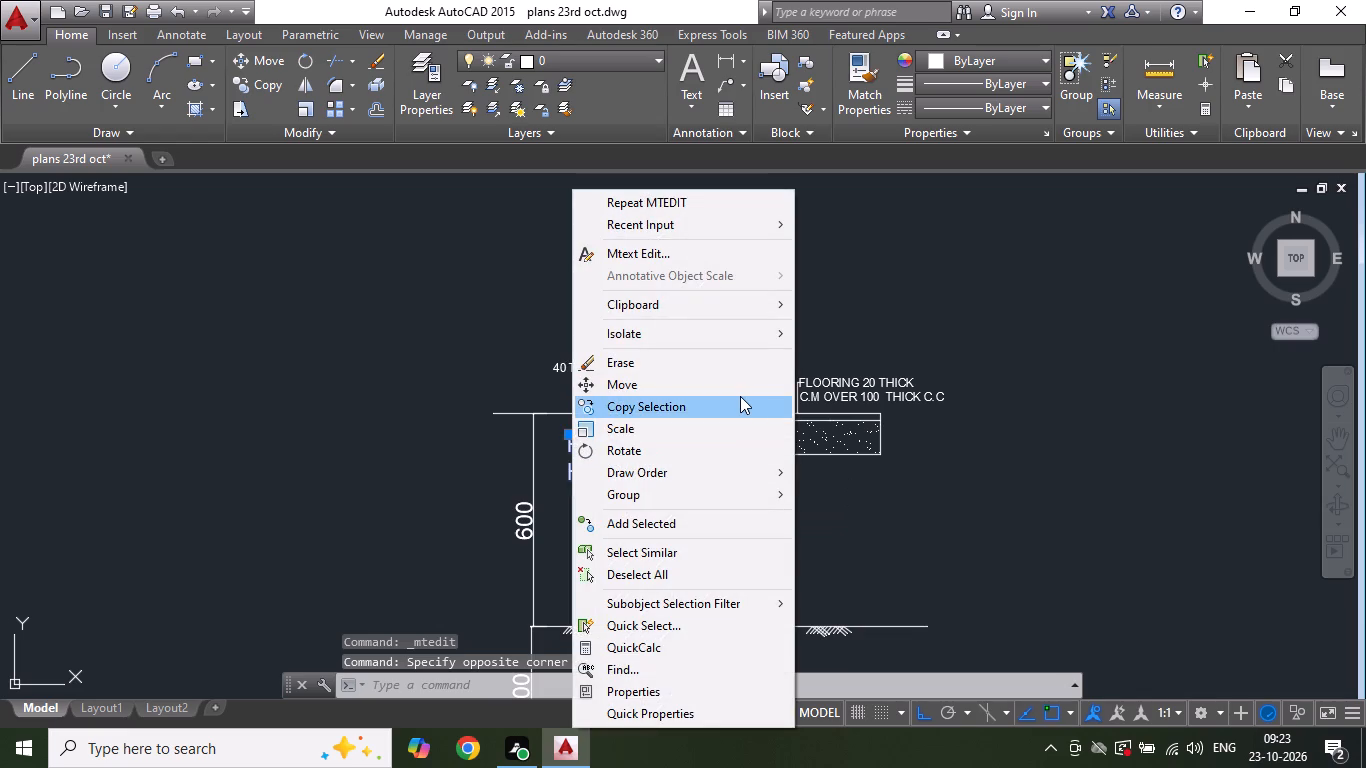
click(415, 402)
click(479, 421)
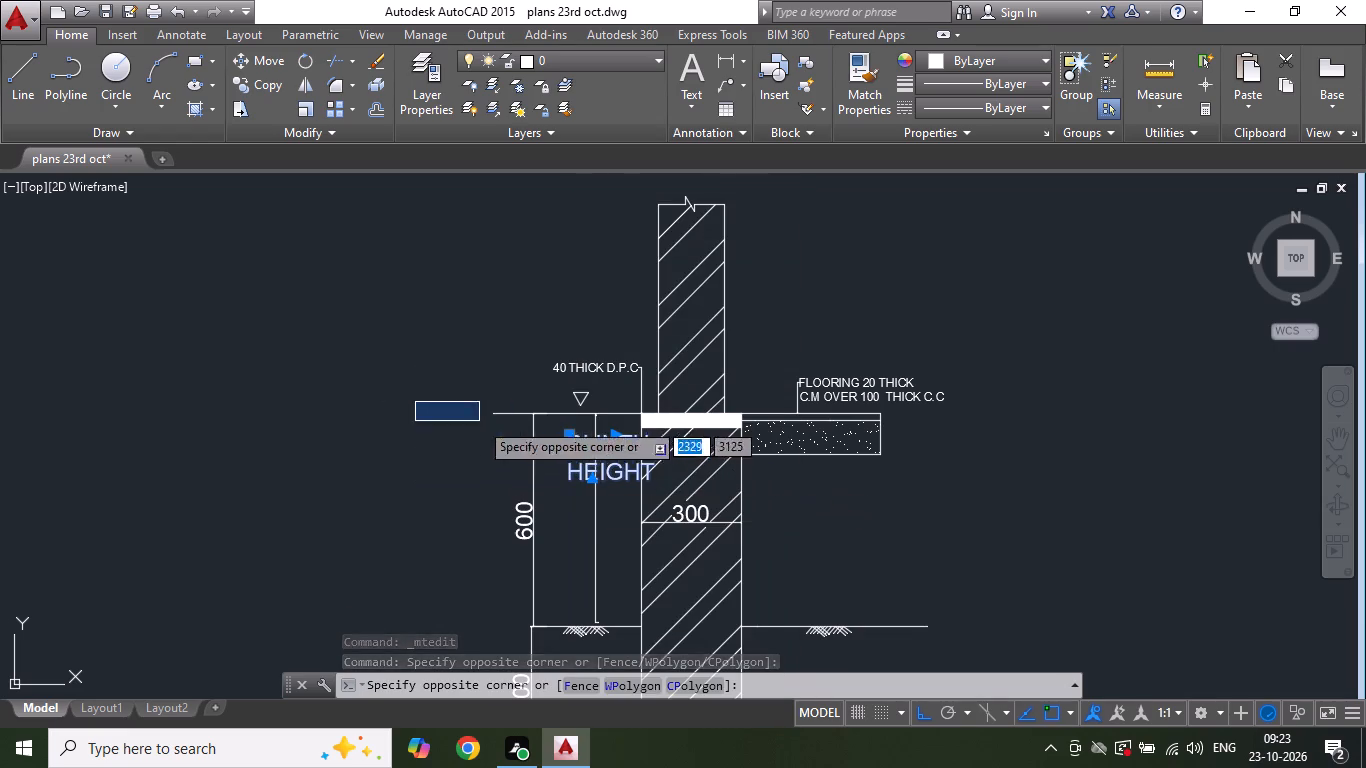
click(567, 433)
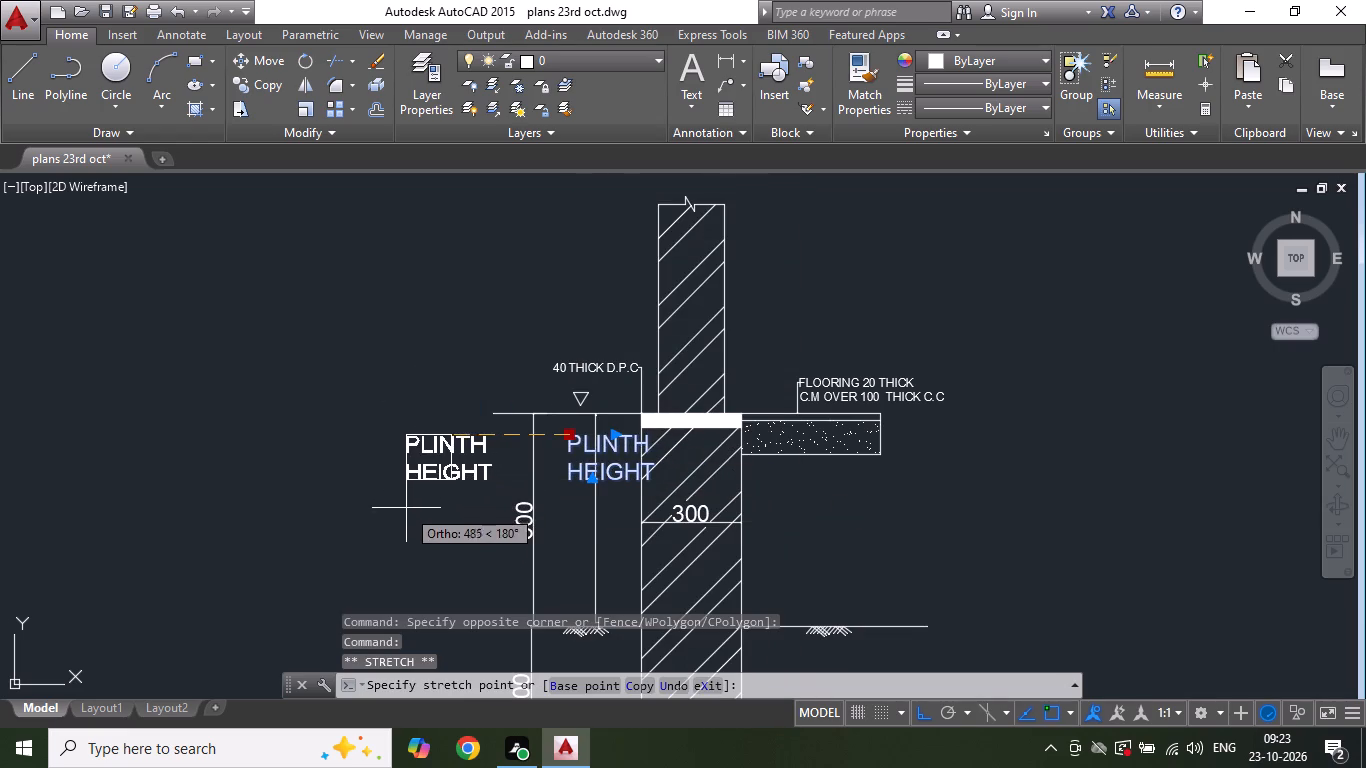
click(406, 509)
scroll(469, 454, down, 2)
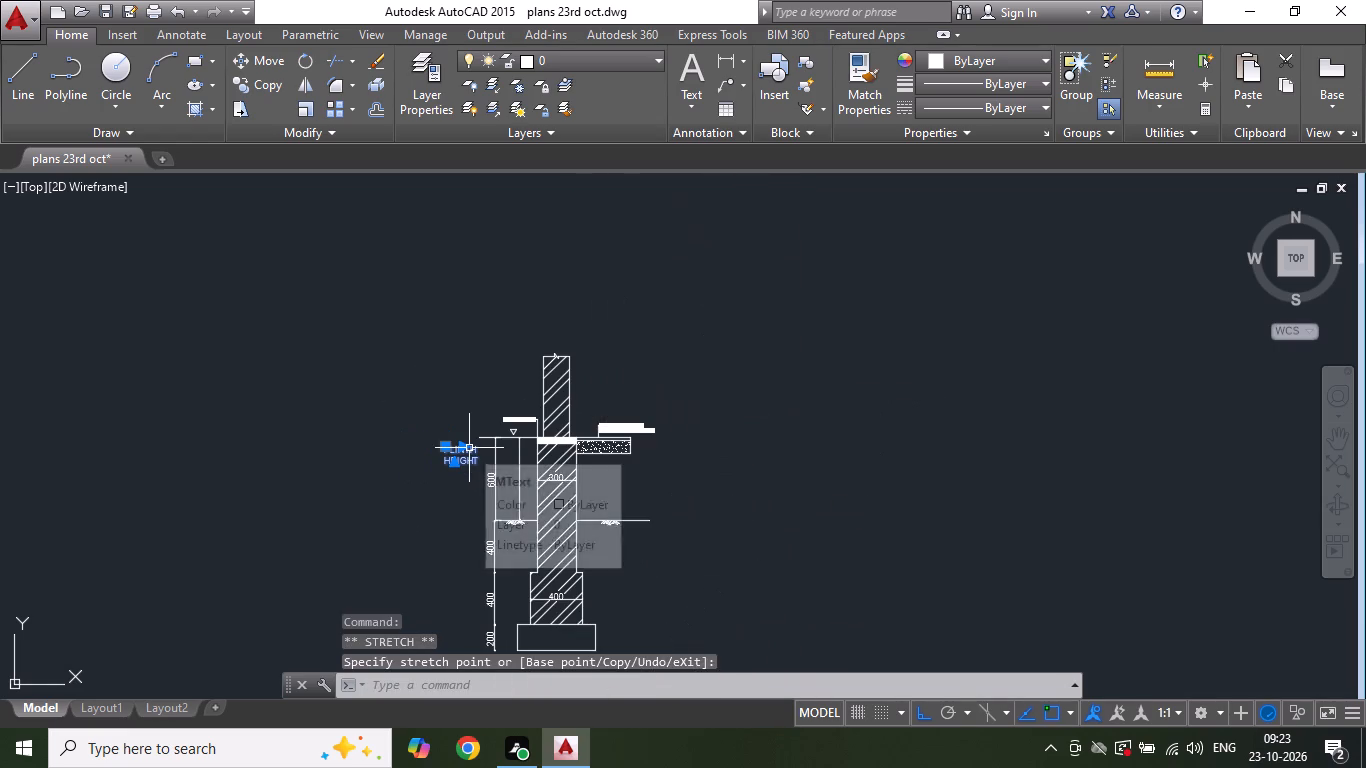
key(Escape)
Nudge the "PLINTH HEIGHT" text straight down until it sits beside the middle of the 600 dimension.
scroll(465, 436, down, 1)
scroll(459, 465, up, 3)
click(460, 425)
click(452, 400)
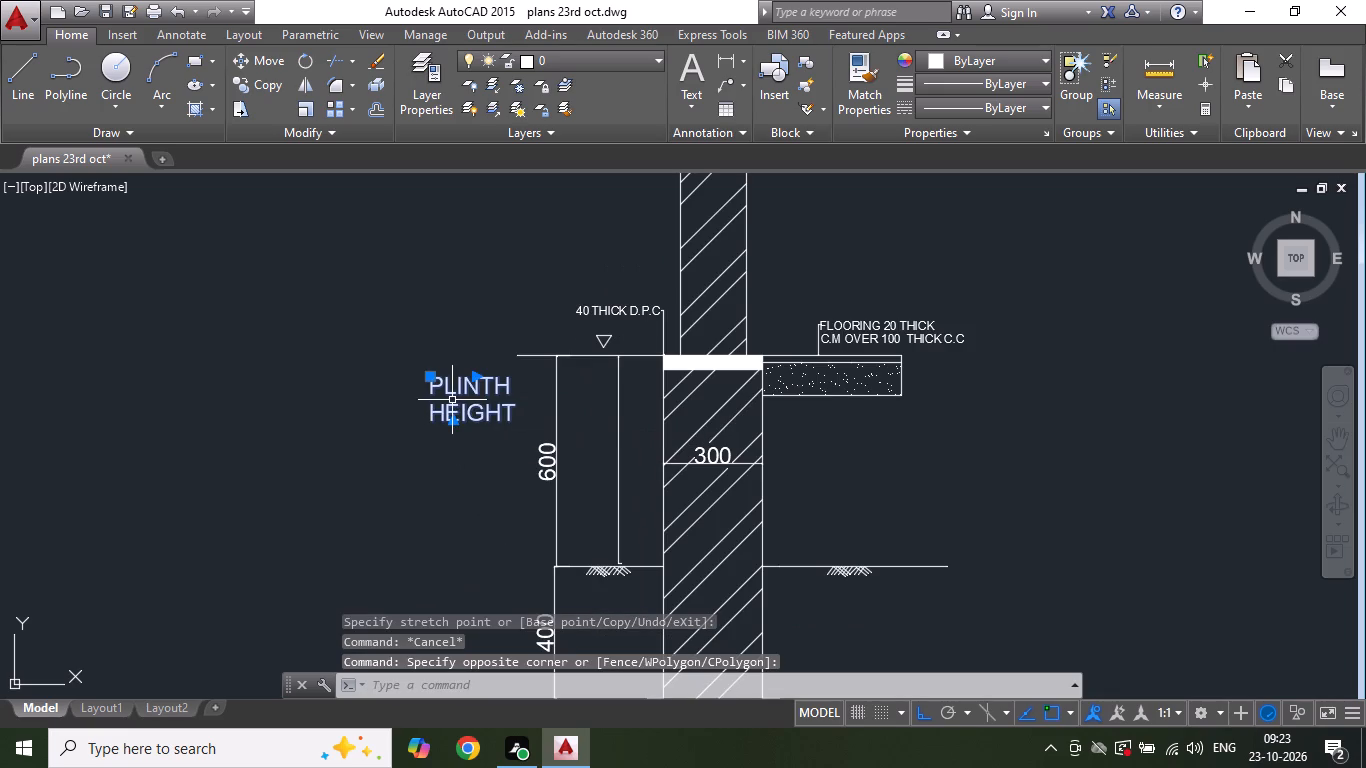
key(ctrl+Down)
key(ctrl+Down)
key(ctrl+Down)
key(ctrl+Down)
key(ctrl+Down)
key(ctrl+Down)
key(ctrl+Down)
key(ctrl+Down)
key(ctrl+Down)
key(ctrl+Down)
key(ctrl+Down)
key(ctrl+Down)
key(ctrl+Down)
key(ctrl+Down)
key(ctrl+Down)
key(ctrl+Down)
key(ctrl+Down)
key(ctrl+Down)
key(ctrl+Down)
key(ctrl+Down)
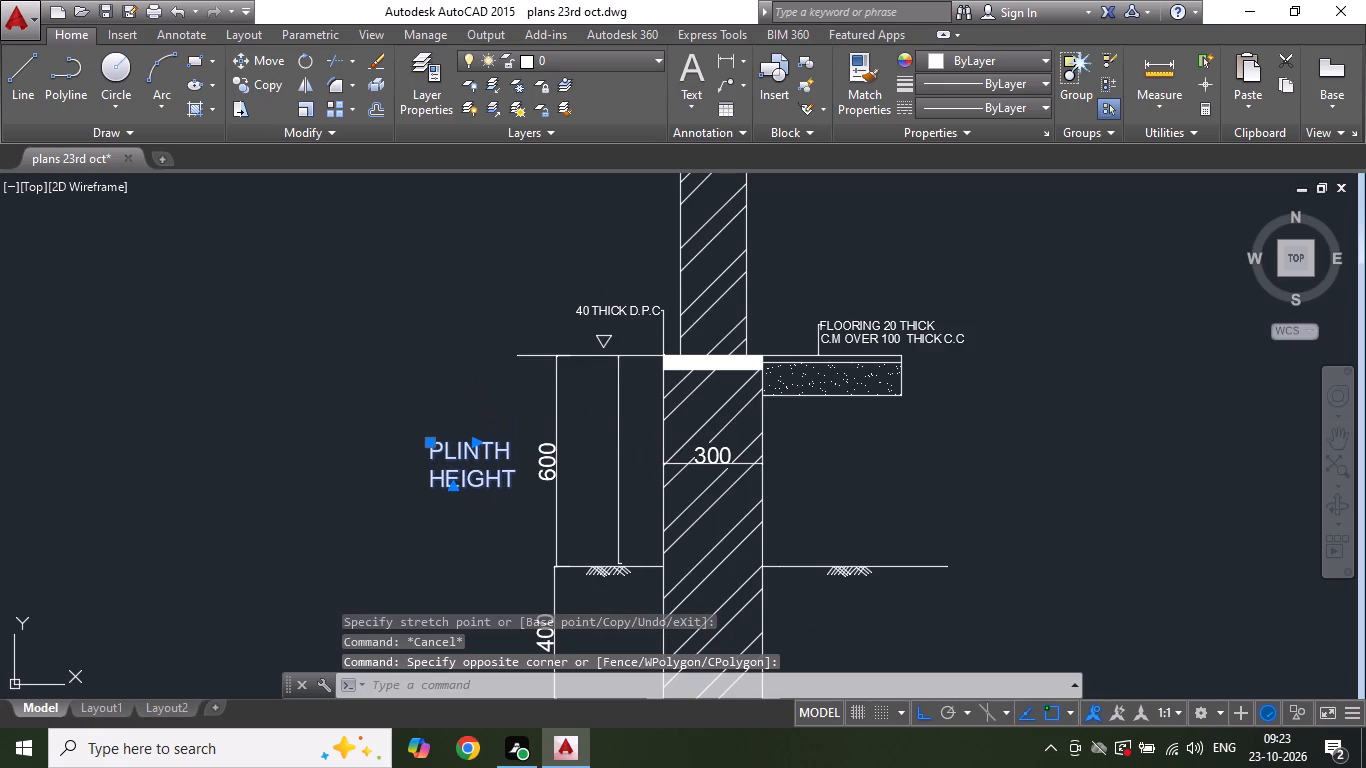
scroll(548, 462, down, 3)
key(Escape)
scroll(545, 470, up, 2)
scroll(557, 430, down, 1)
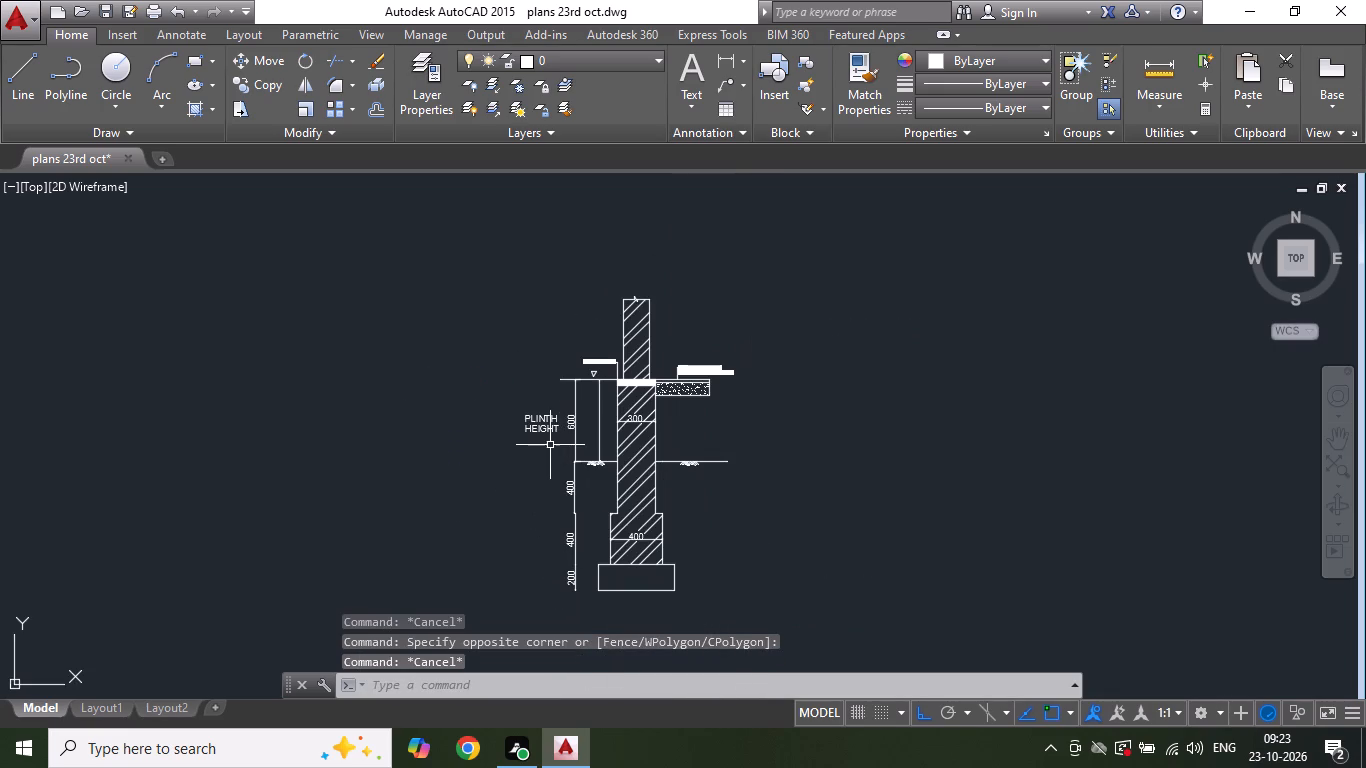
Copy the "PLINTH HEIGHT" text and paste it beneath the floor slab, beside the wall.
scroll(549, 519, up, 1)
scroll(551, 353, up, 1)
click(525, 397)
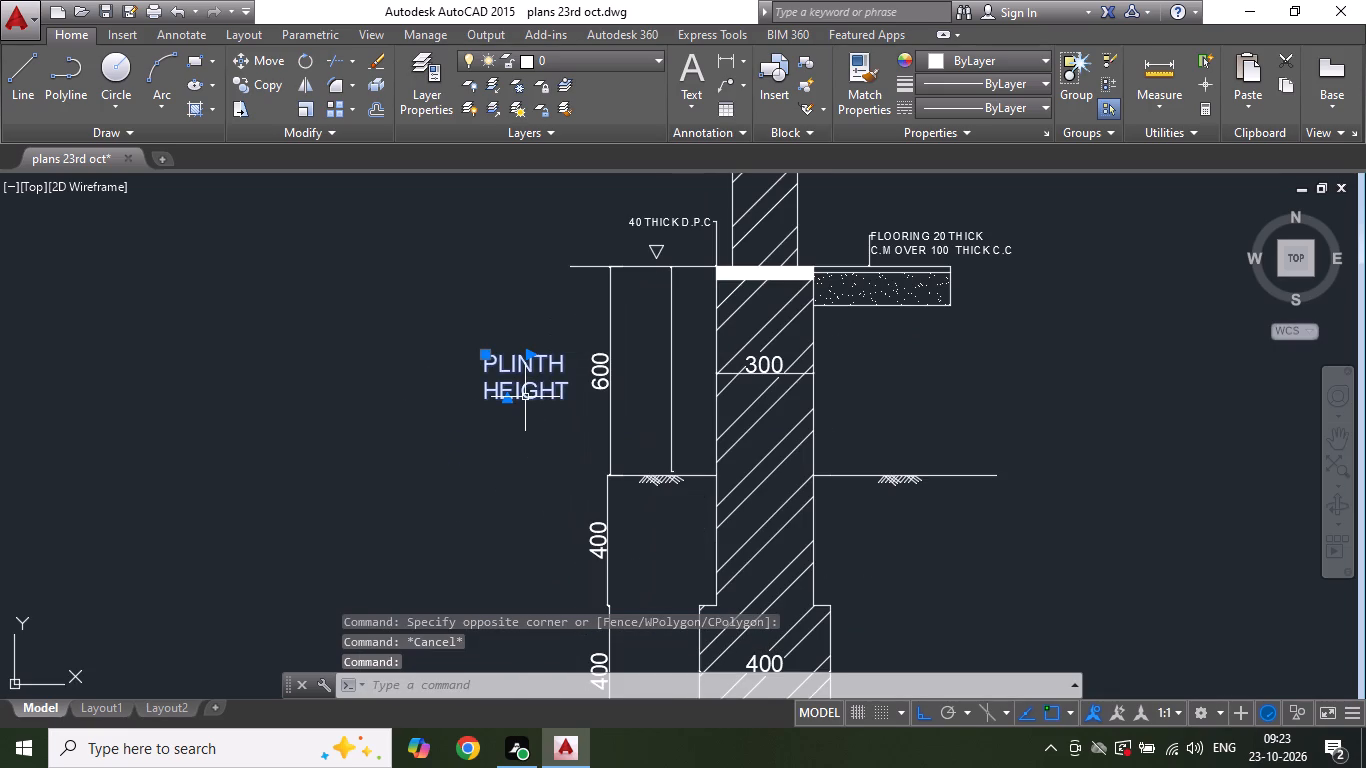
key(ctrl+c)
key(ctrl+v)
click(837, 394)
Replace the pasted text beneath the floor slab with "FILLING" and save the drawing.
double_click(844, 385)
key(ctrl+a)
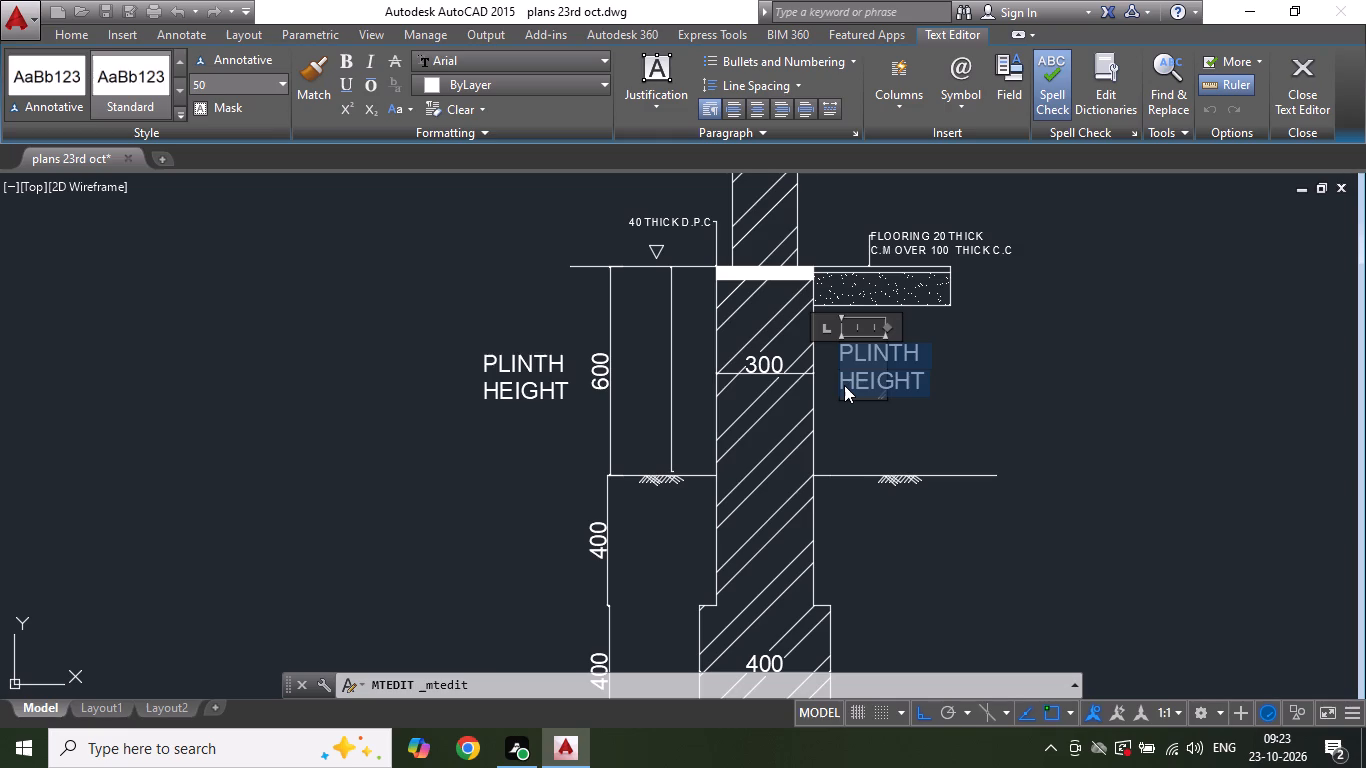
text(FILLING)
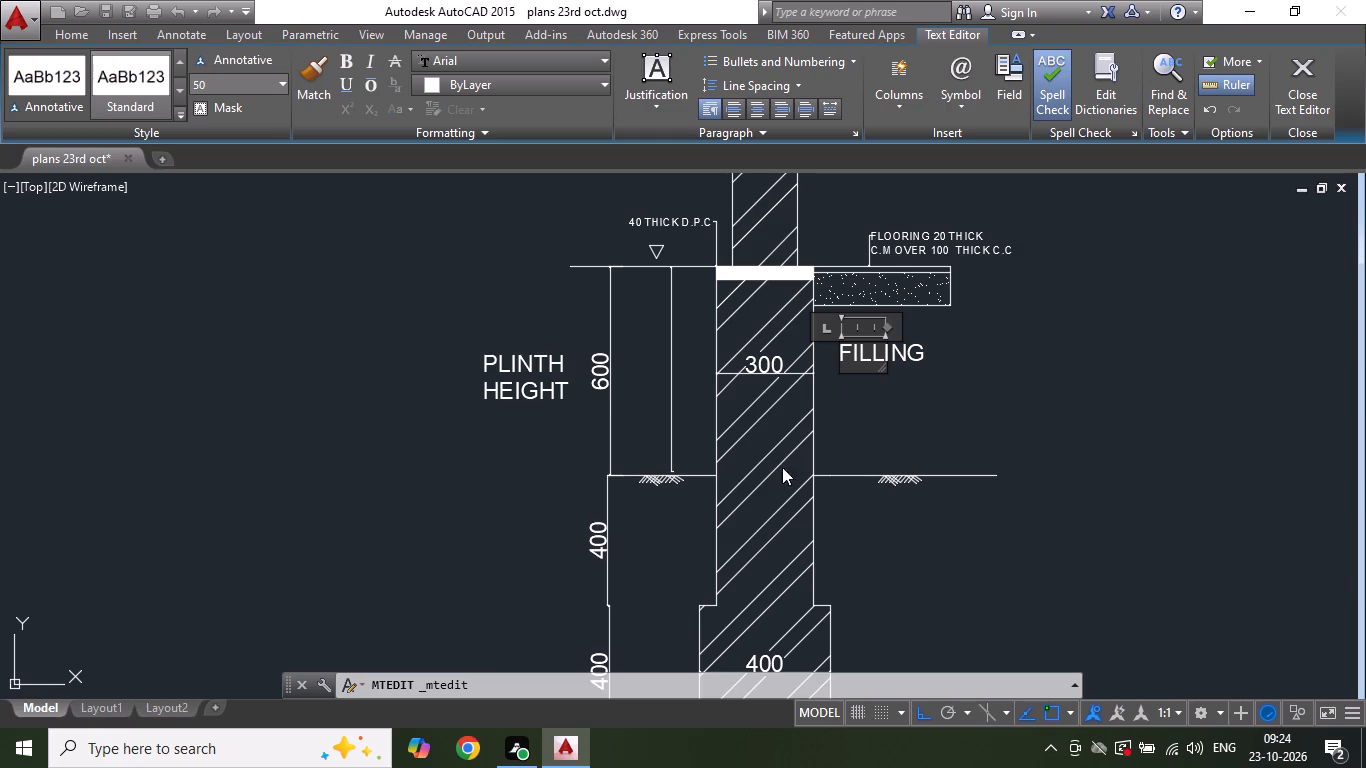
click(561, 294)
key(ctrl+s)
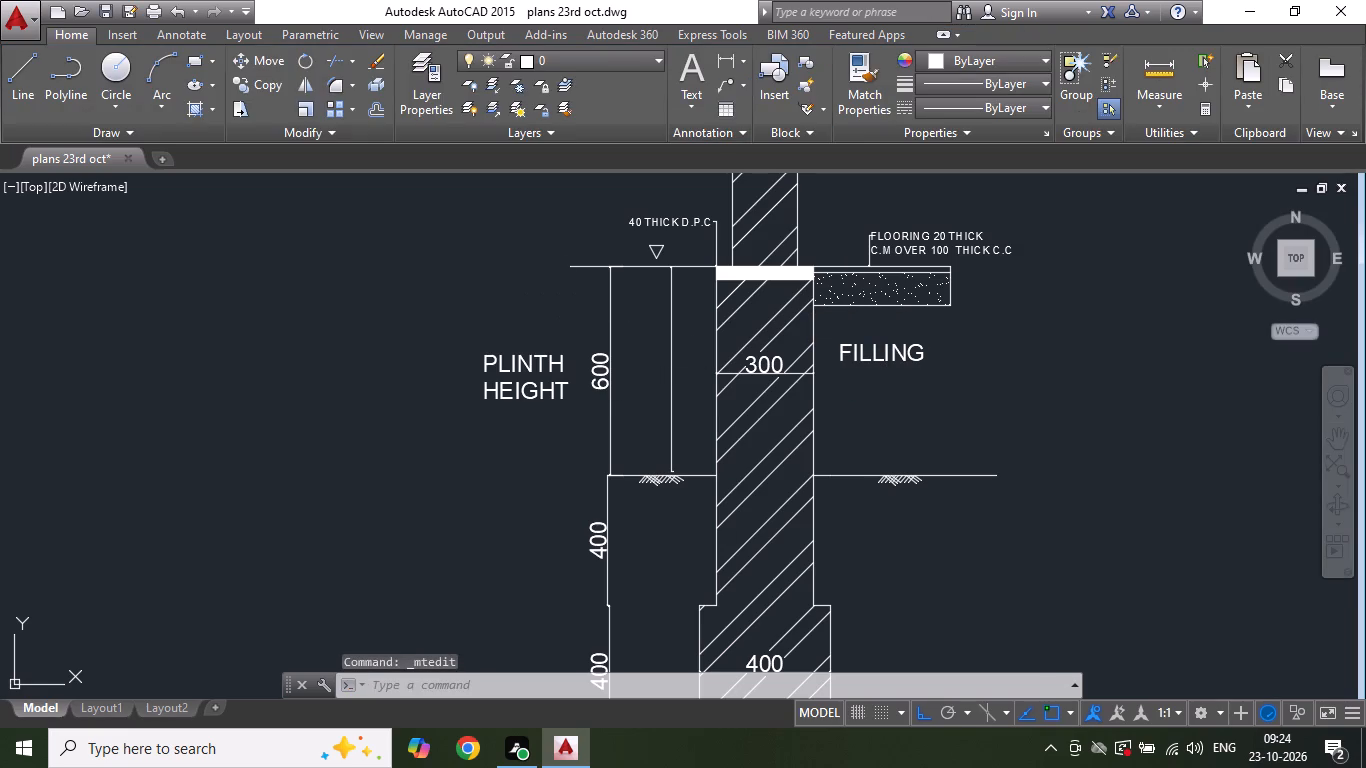
Copy the "FILLING" text and paste it beside the 400-wide lower step of the wall.
click(873, 354)
key(ctrl+c)
key(ctrl+v)
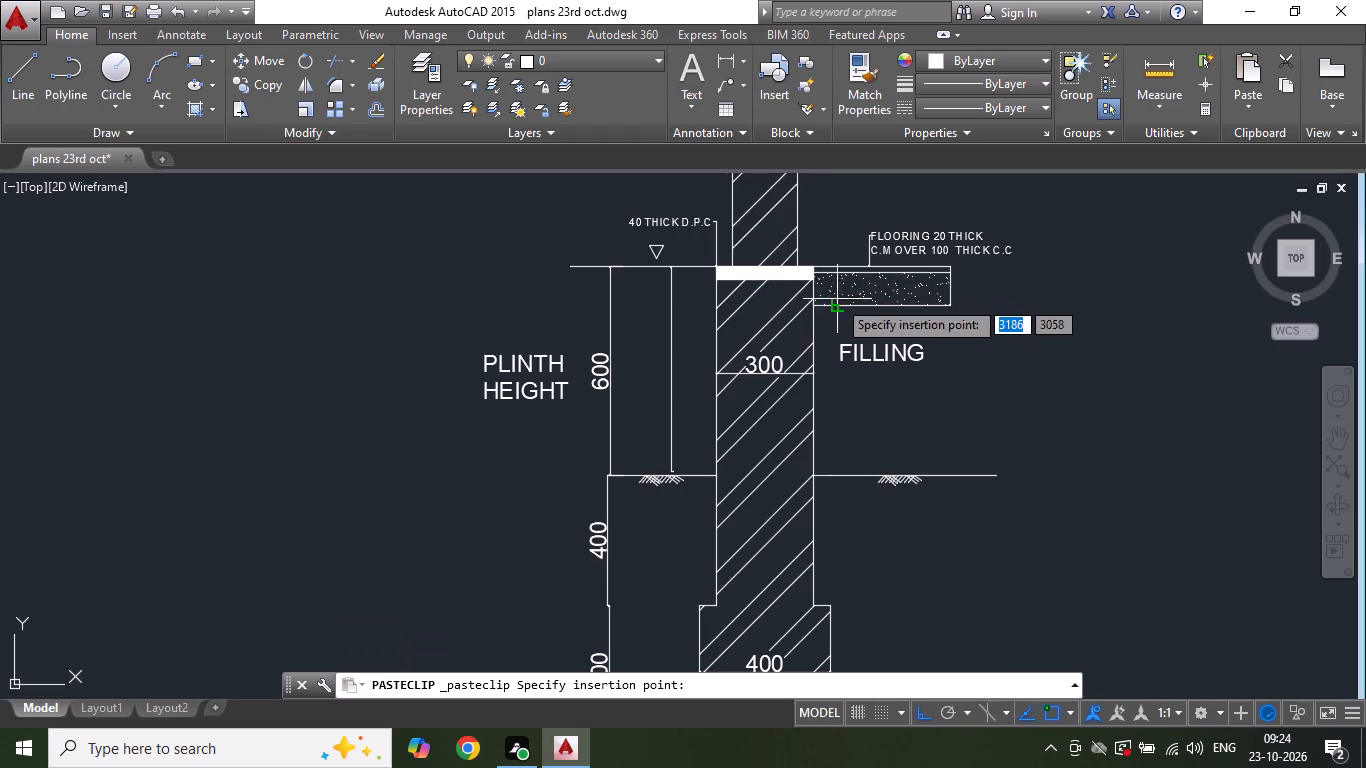
scroll(837, 309, down, 2)
scroll(879, 471, up, 3)
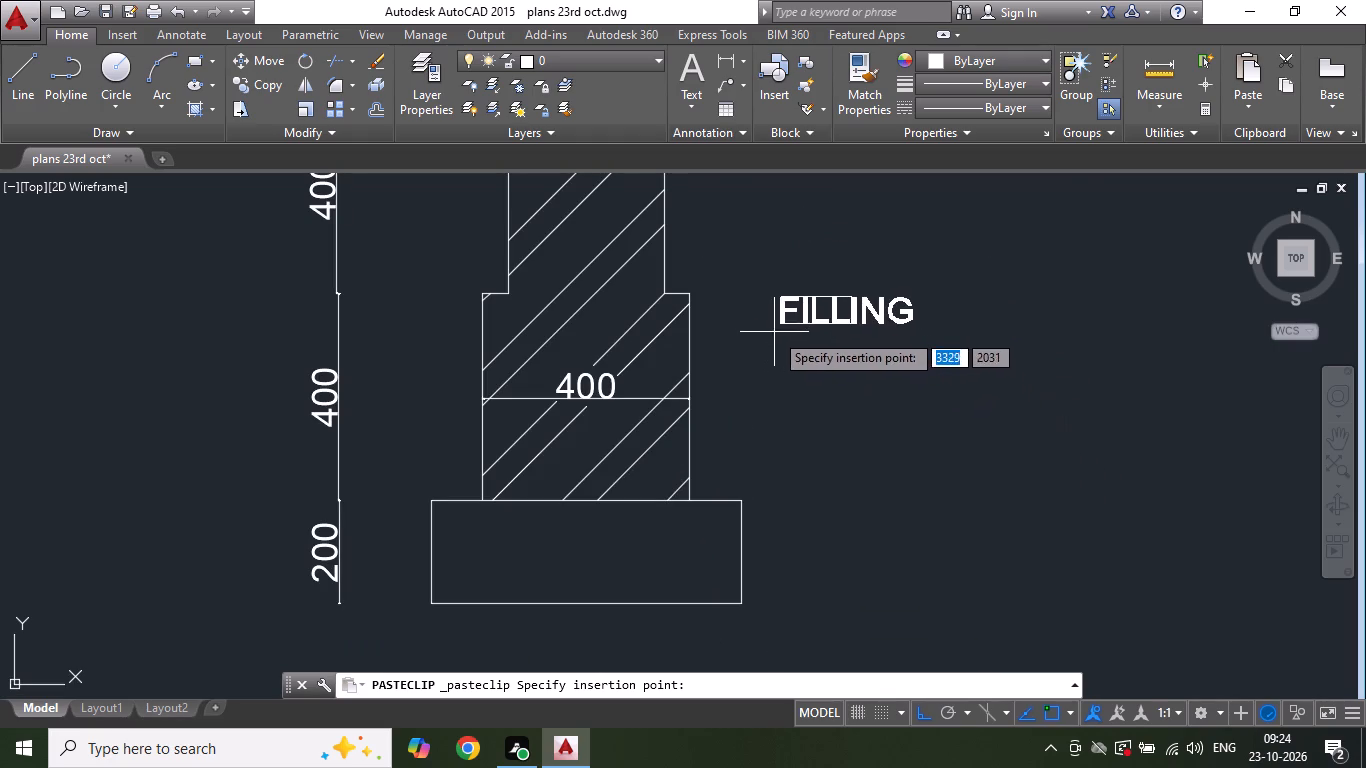
click(772, 330)
Replace the pasted text with "DEPTH" and "OF FOUNDATION" on two lines, widening its frame to fit.
double_click(781, 311)
key(ctrl+a)
text(DEOTH)
key(BackSpace)
key(BackSpace)
key(BackSpace)
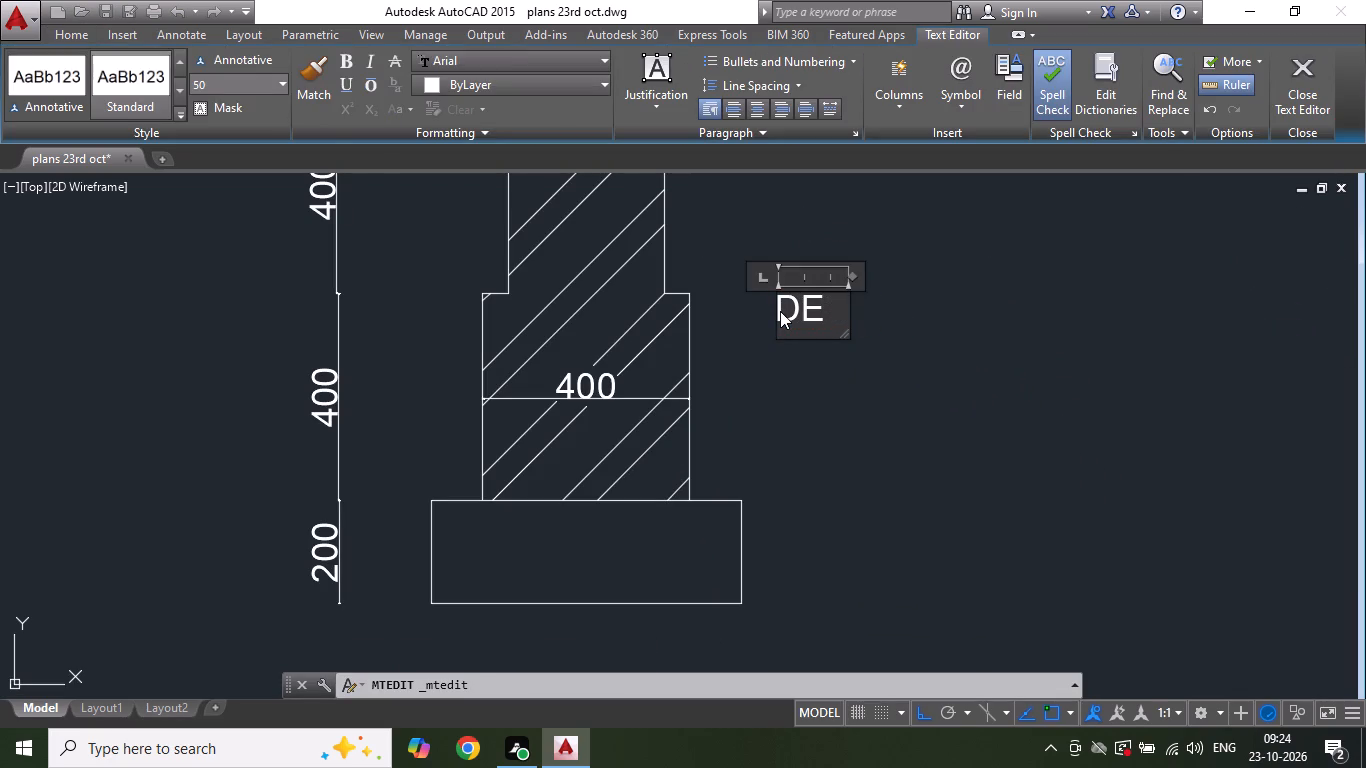
text(PTH)
key(space)
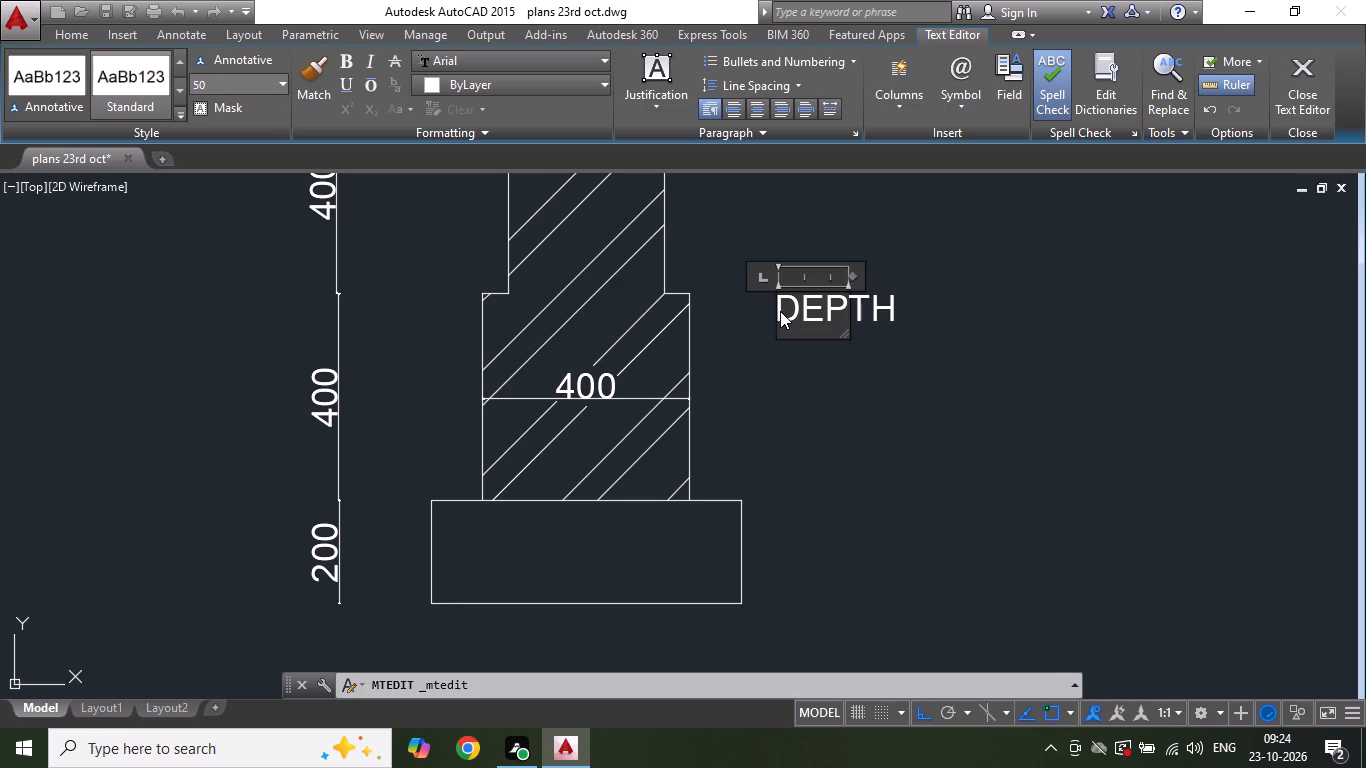
key(Return)
text(OF)
key(space)
text(FO)
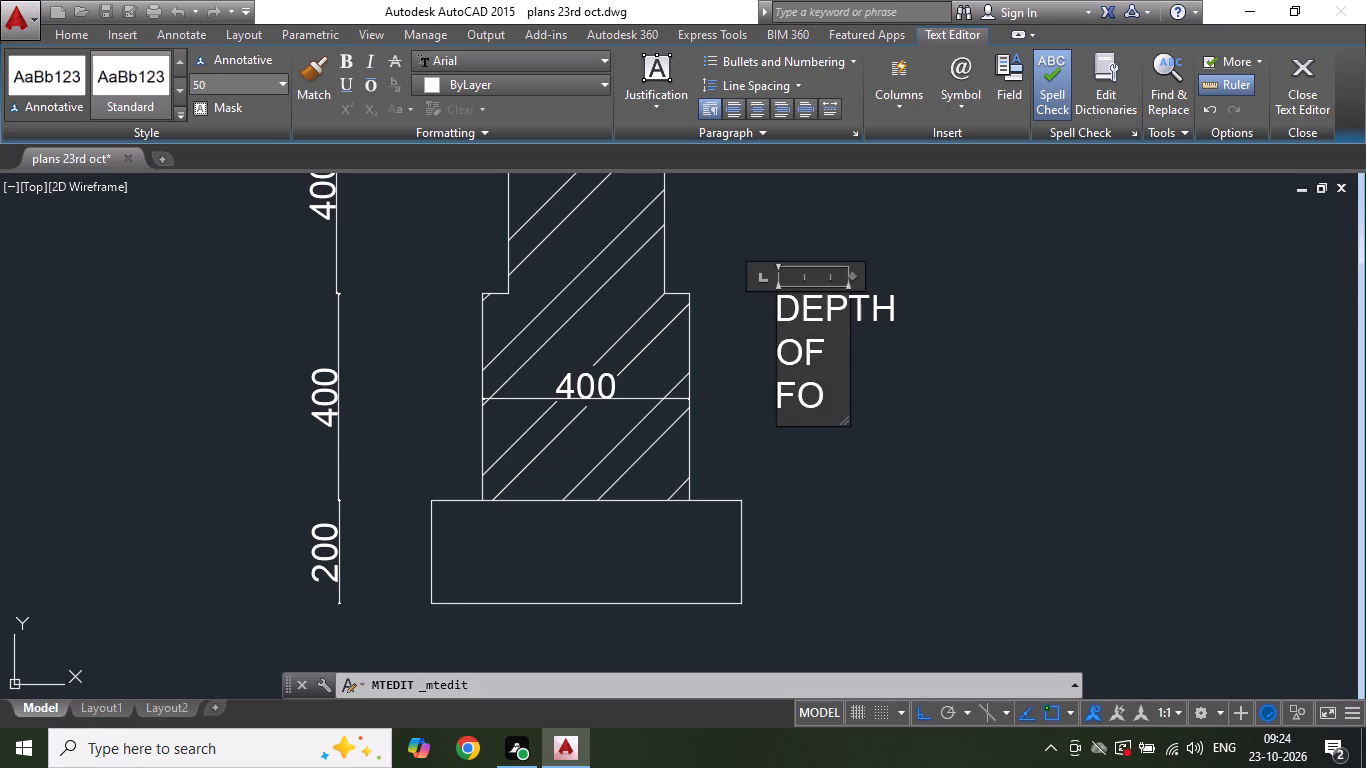
text(UNDAR)
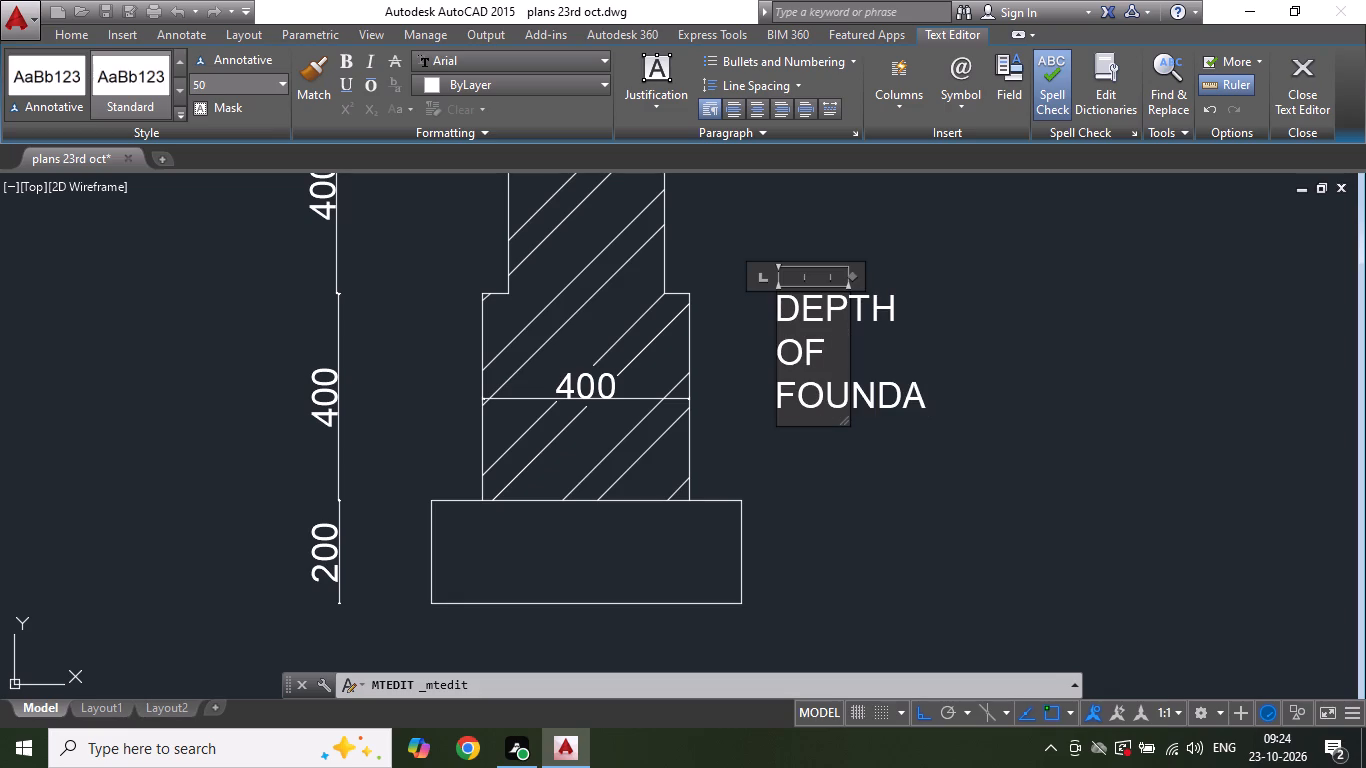
key(BackSpace)
text(TIO)
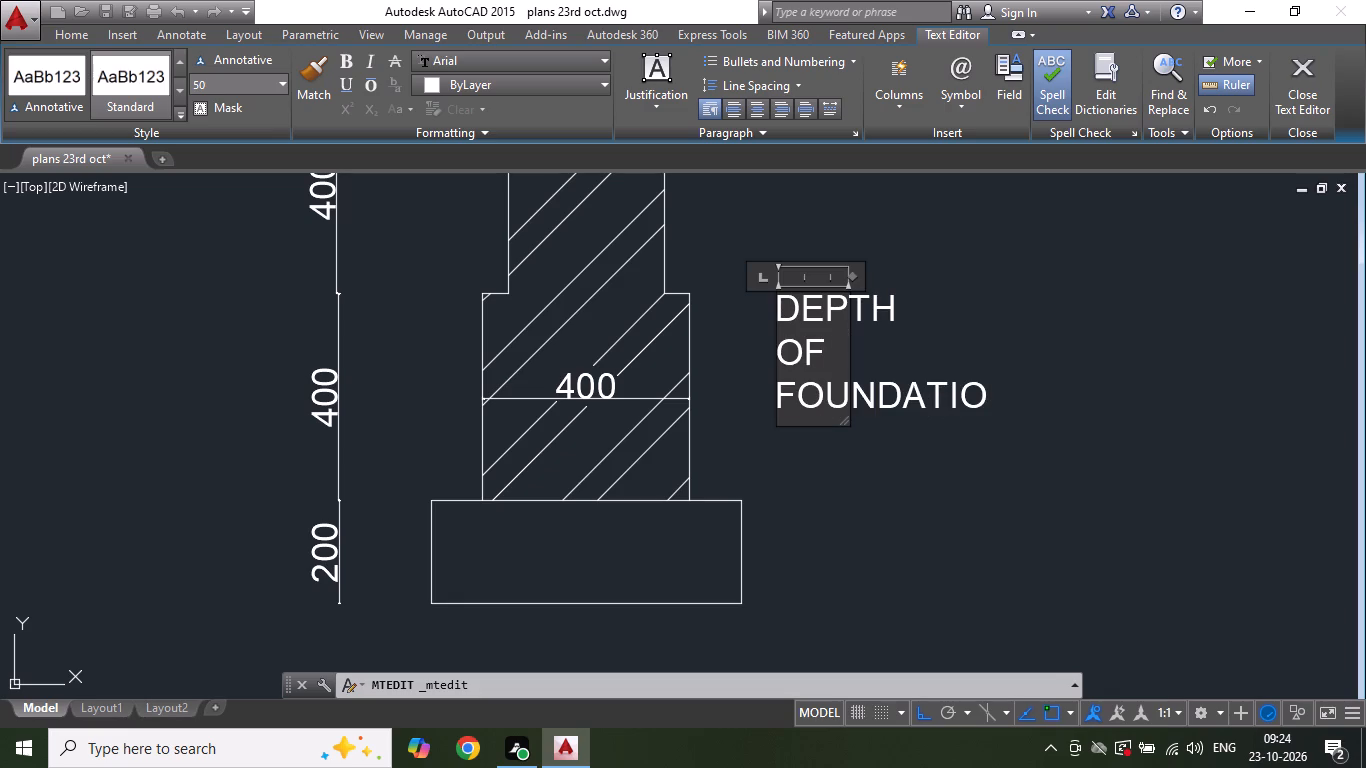
key(n)
drag(849, 274, 1130, 294)
click(974, 241)
Add a linear dimension across the footing's full width, placed just below its bottom edge.
scroll(777, 476, down, 3)
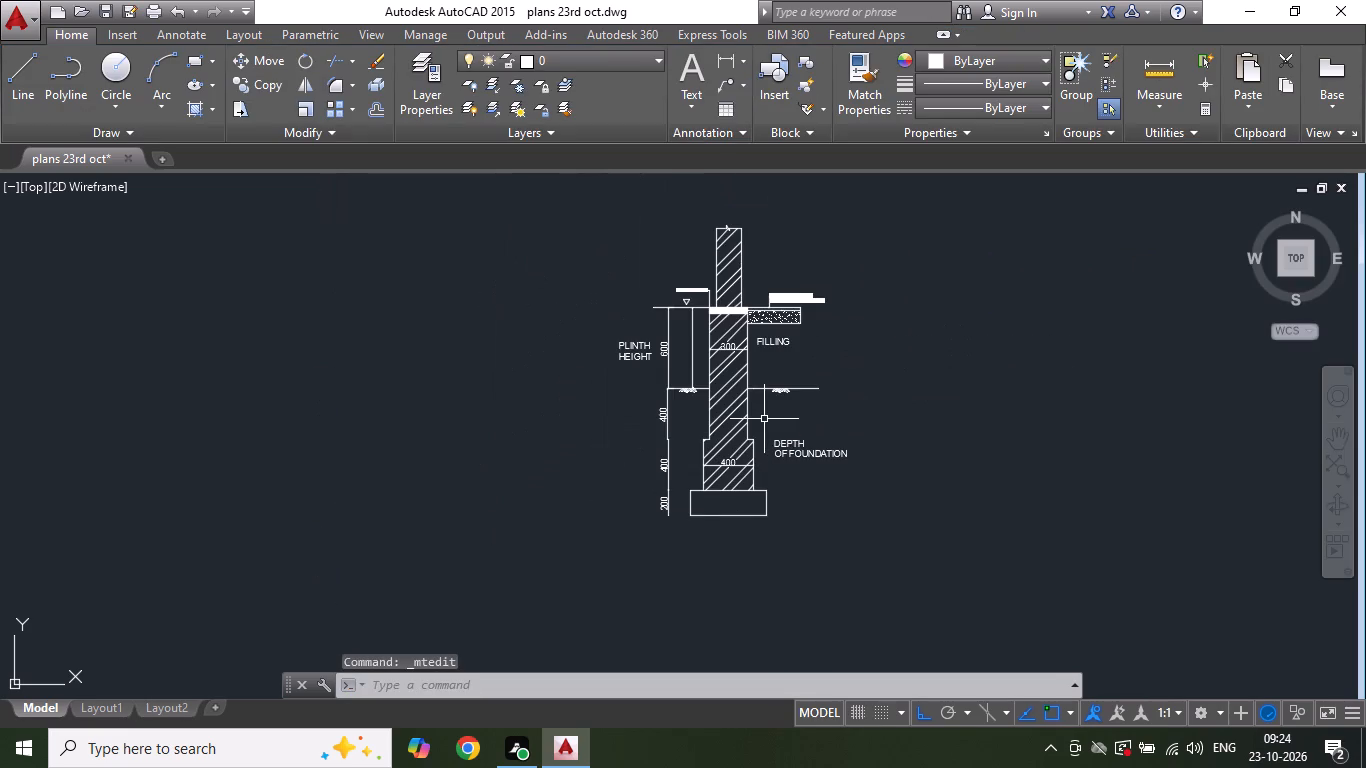
scroll(748, 477, up, 1)
click(27, 106)
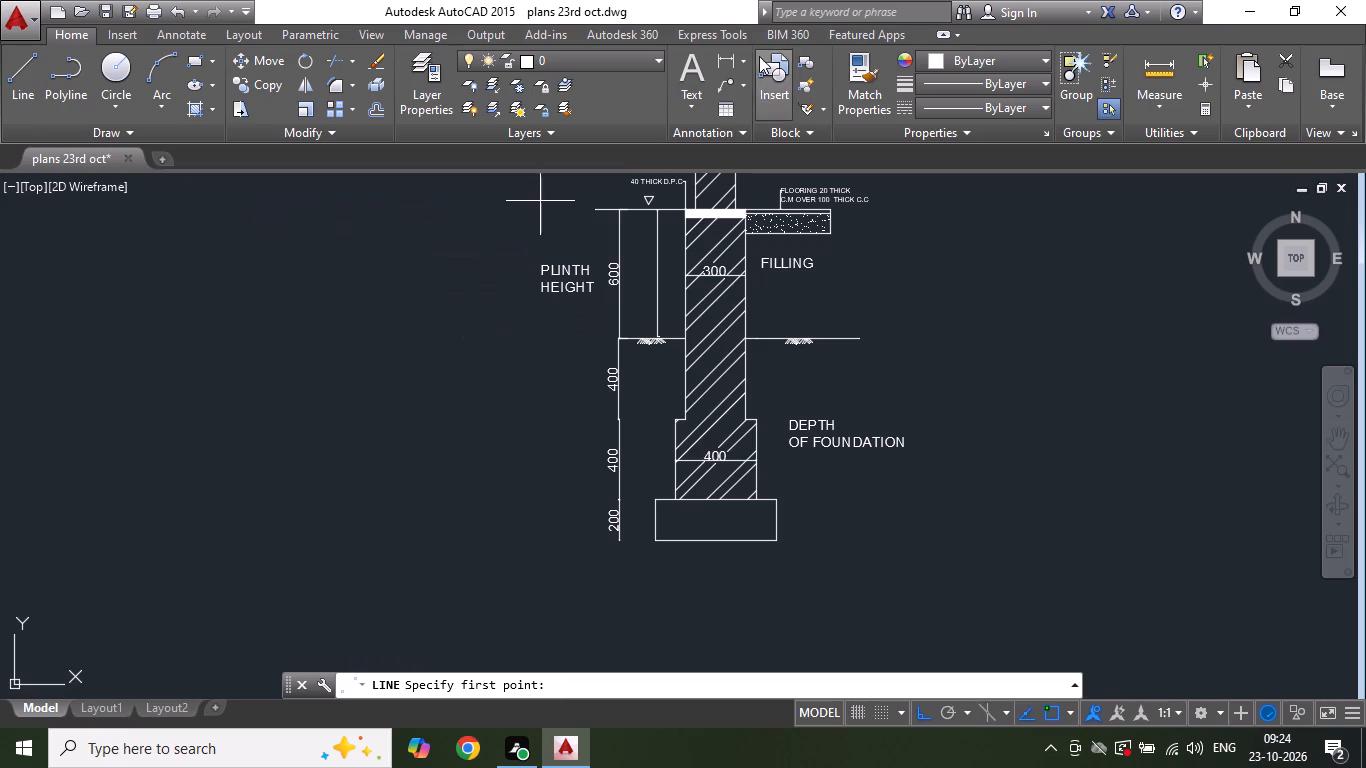
click(729, 57)
scroll(694, 520, up, 2)
drag(603, 566, 613, 564)
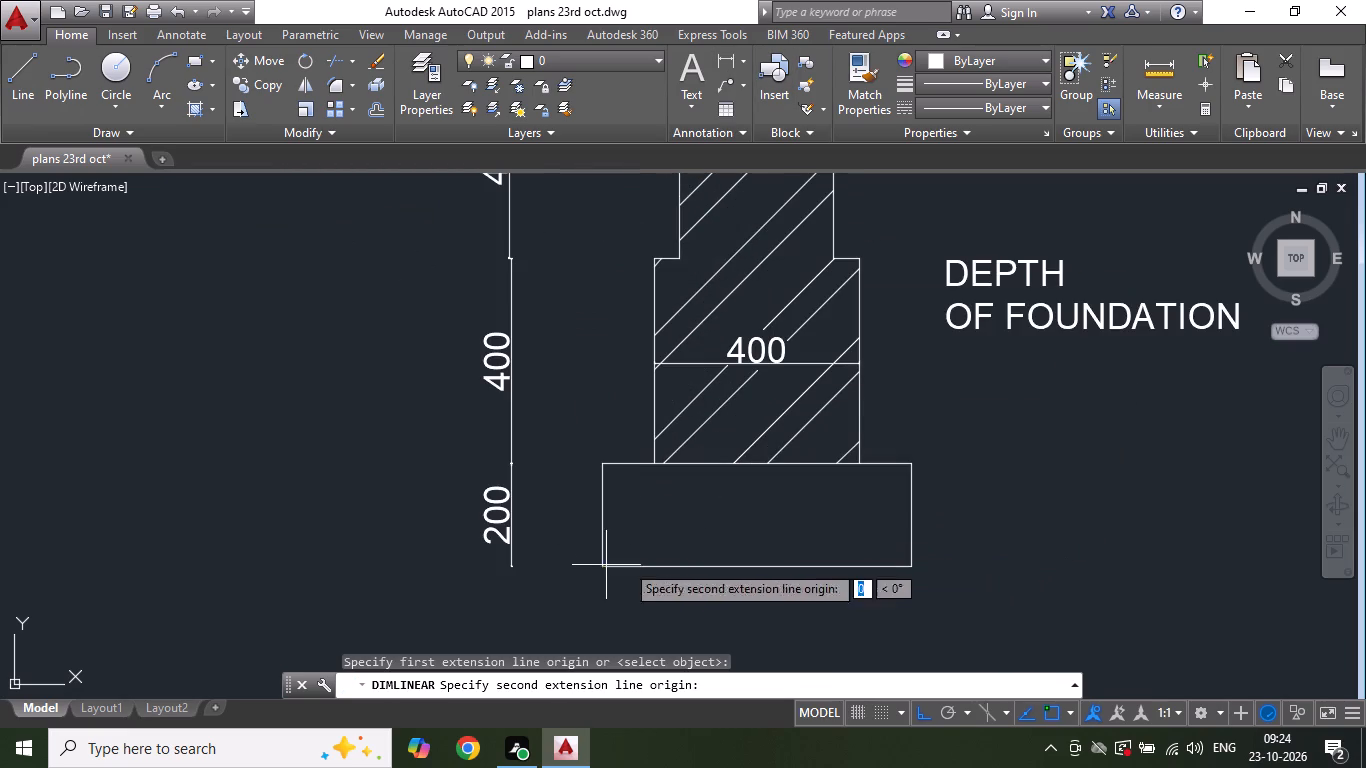
click(907, 570)
click(889, 591)
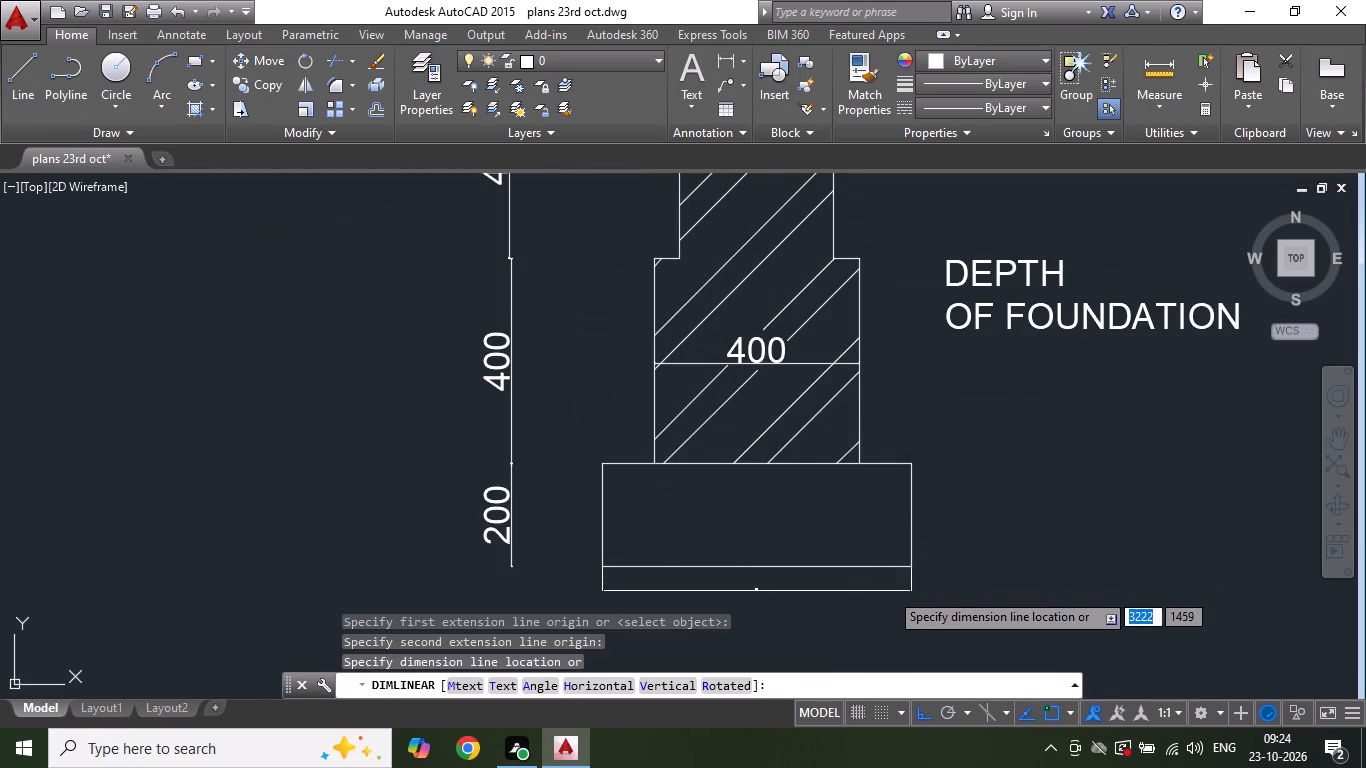
Set the text height of the footing width dimension to 50.
scroll(764, 598, up, 5)
double_click(722, 545)
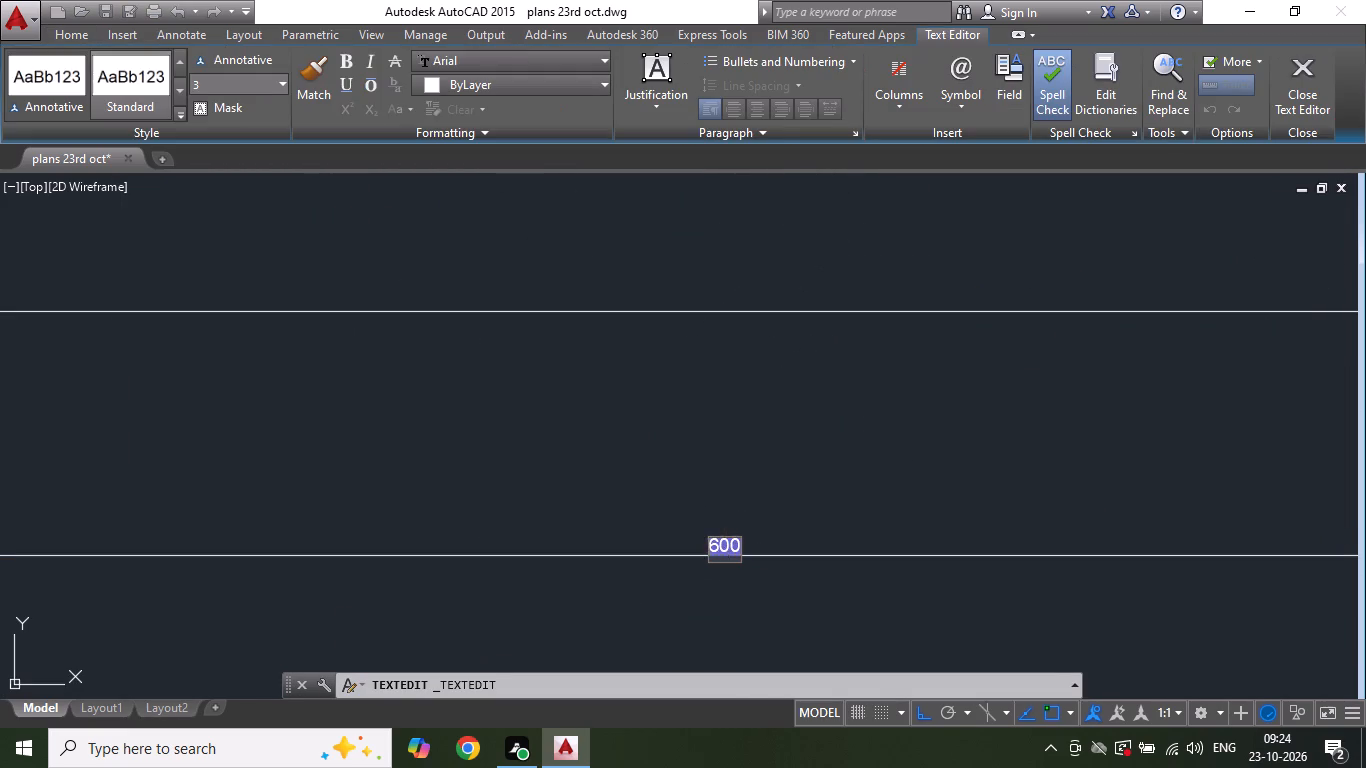
key(ctrl+a)
click(257, 85)
text(50)
key(Return)
click(472, 286)
Shift the footing width dimension's text and line straight down by about 46 units and save the drawing.
scroll(521, 385, down, 2)
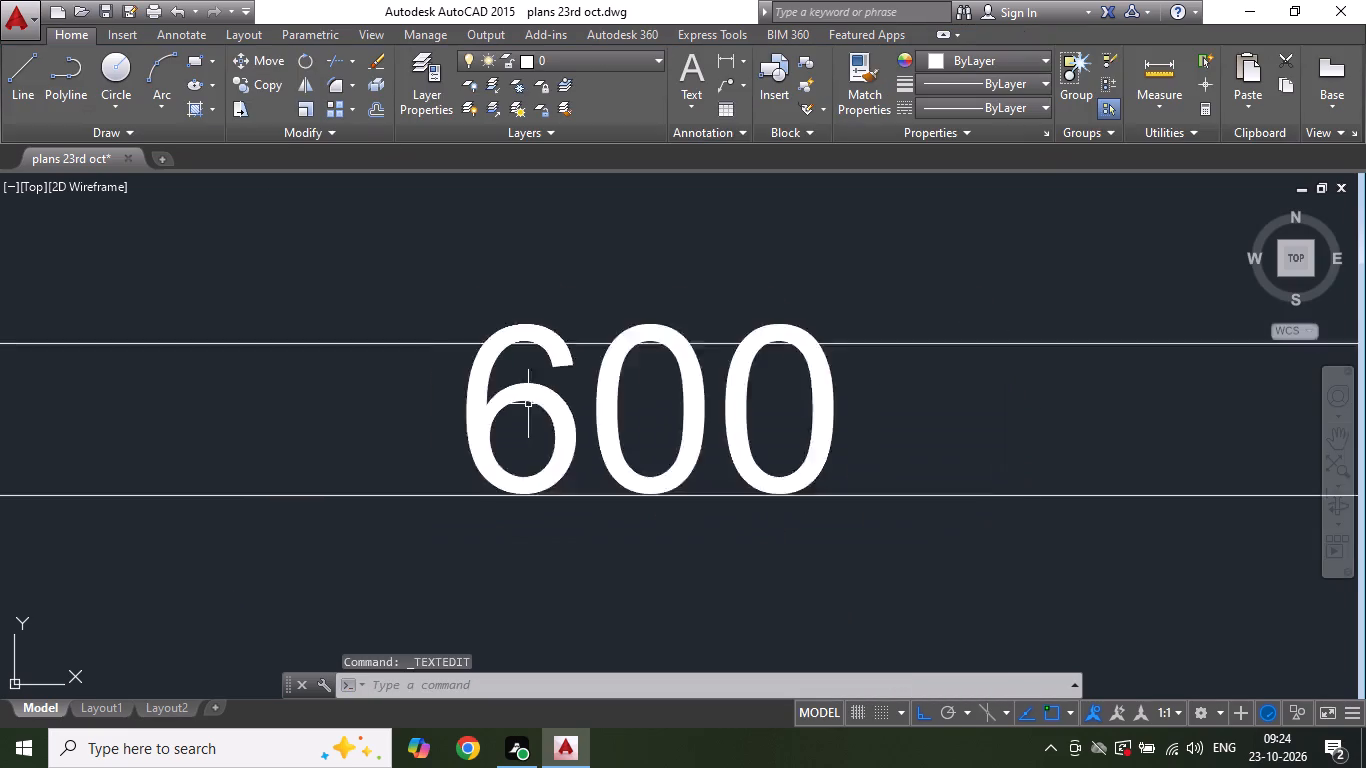
scroll(546, 447, down, 3)
click(598, 493)
scroll(567, 523, up, 1)
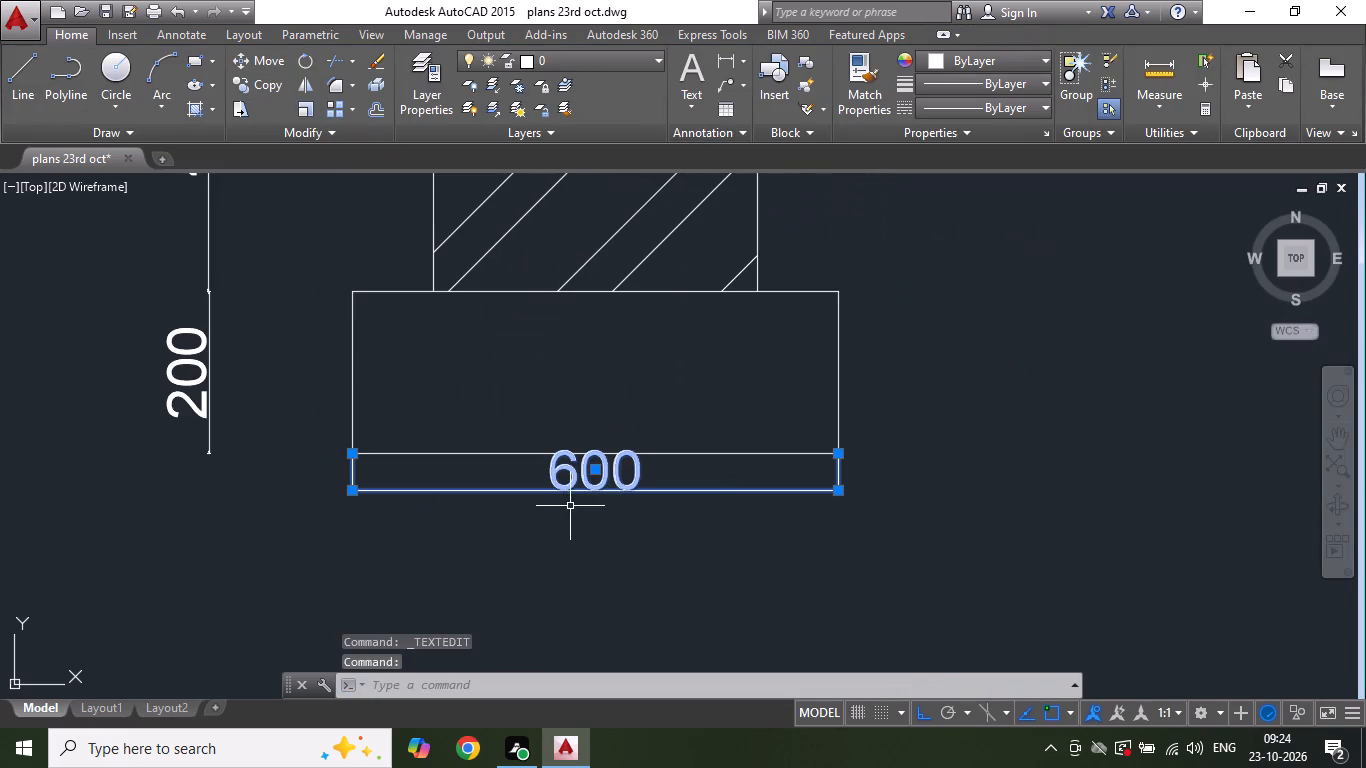
click(597, 474)
scroll(591, 500, up, 2)
click(591, 522)
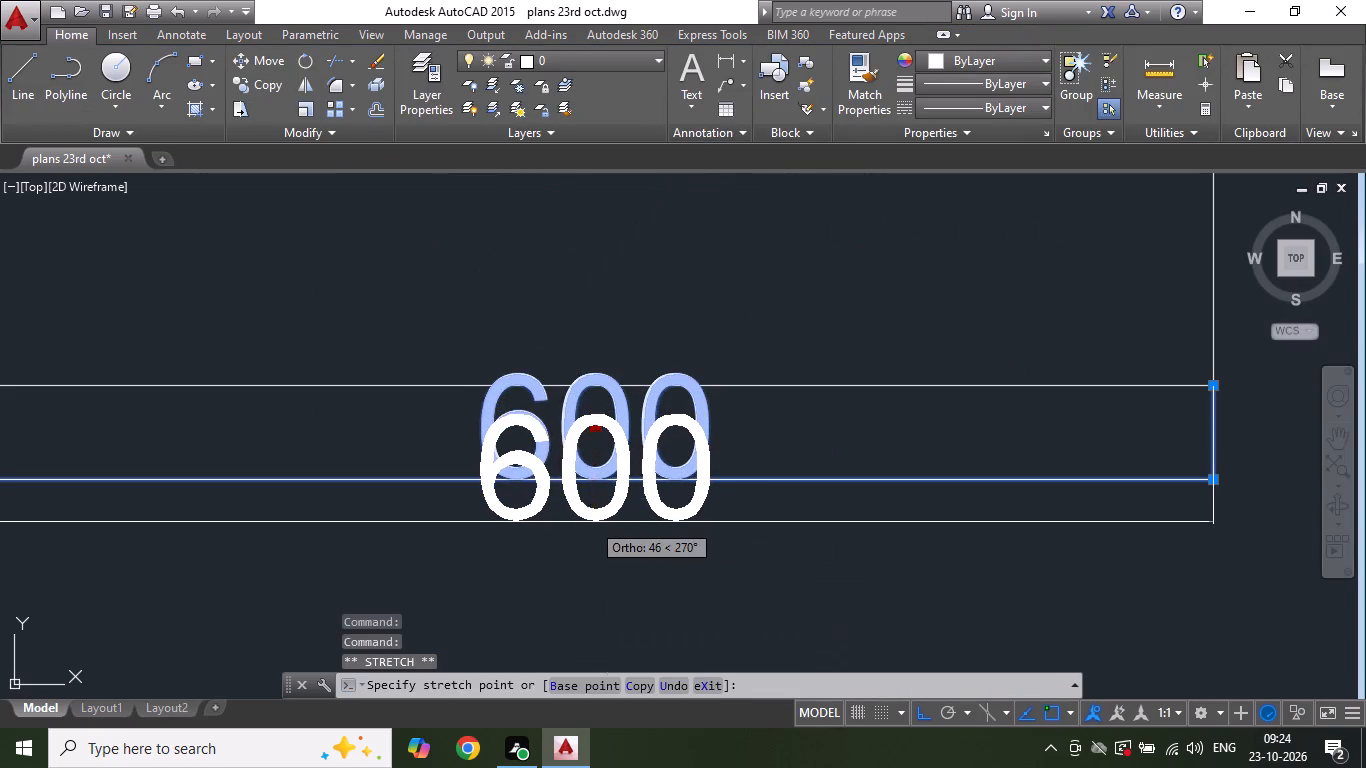
key(Escape)
key(ctrl+s)
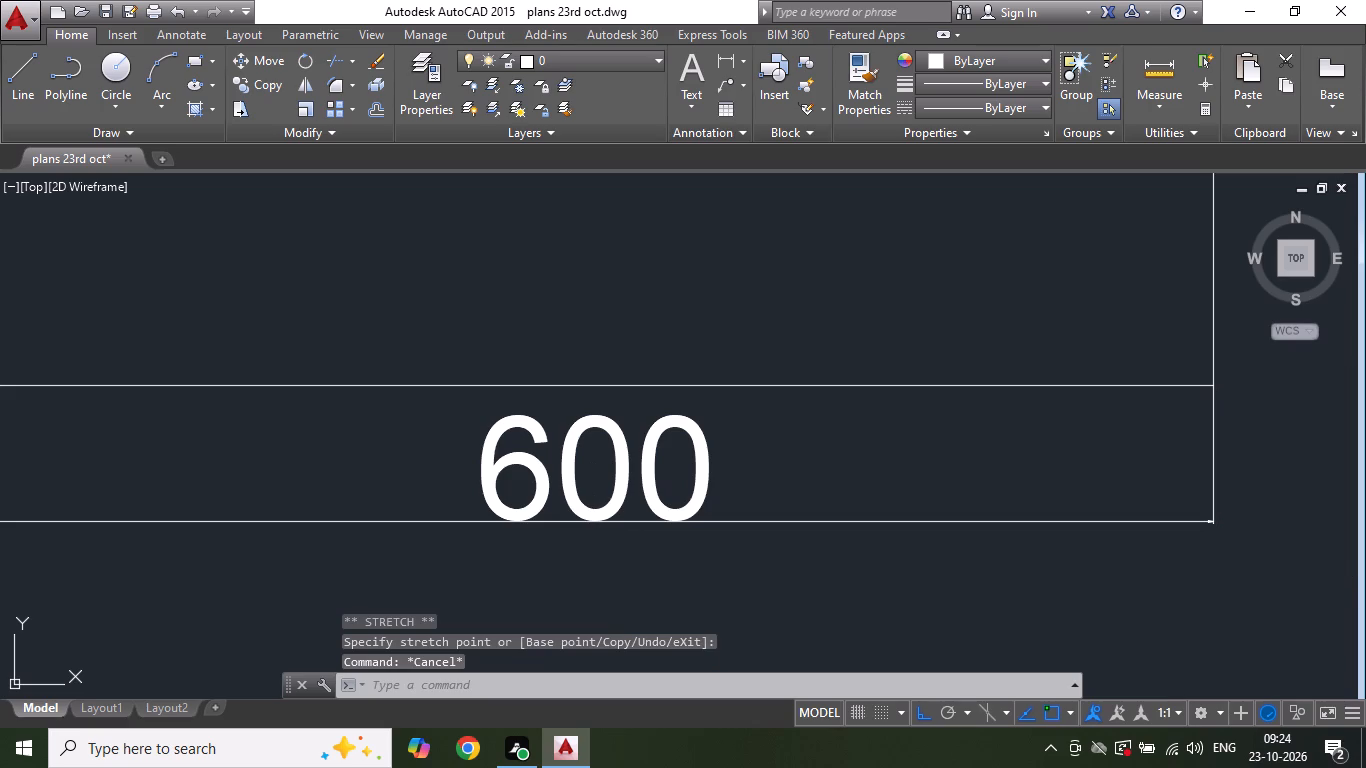
Start a hatch and preview the CROSS and DOTS patterns inside the footing rectangle.
scroll(545, 450, down, 2)
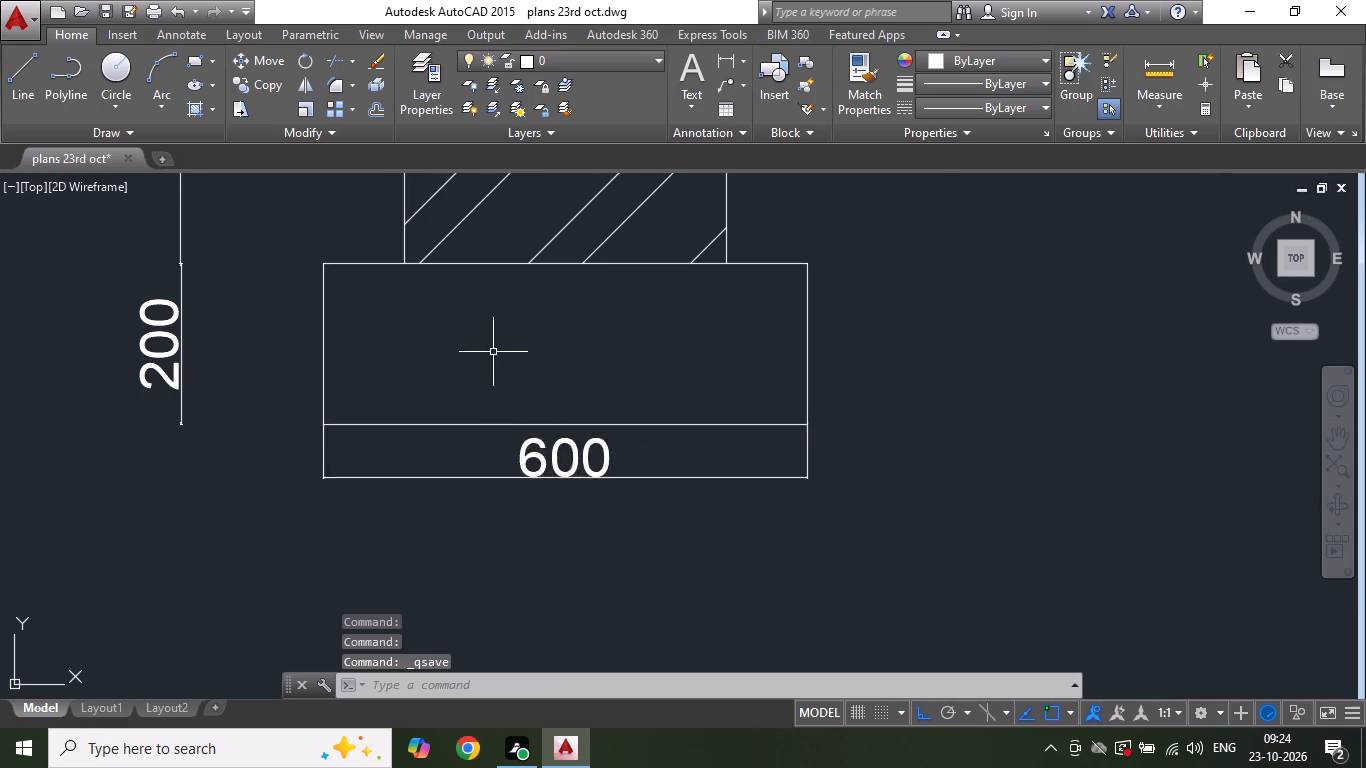
scroll(547, 445, down, 2)
click(207, 111)
click(222, 135)
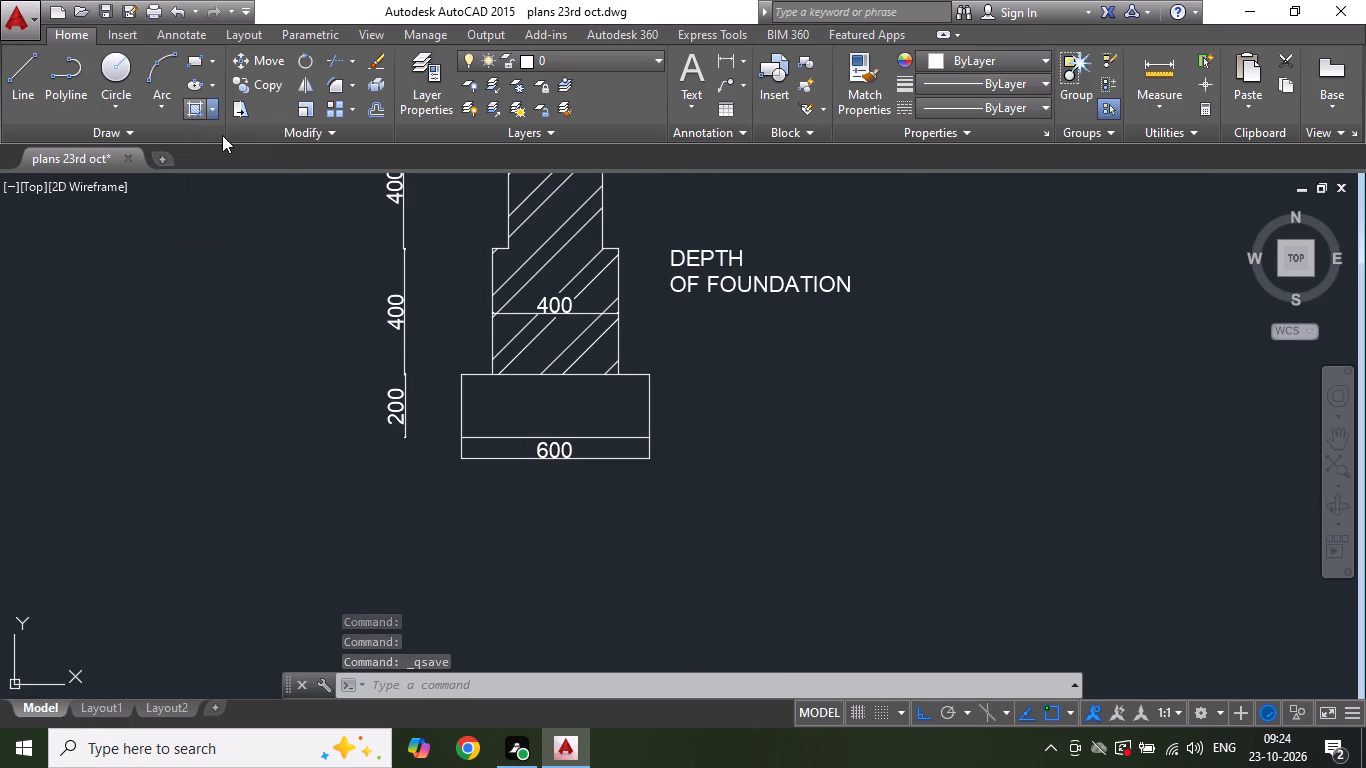
click(454, 89)
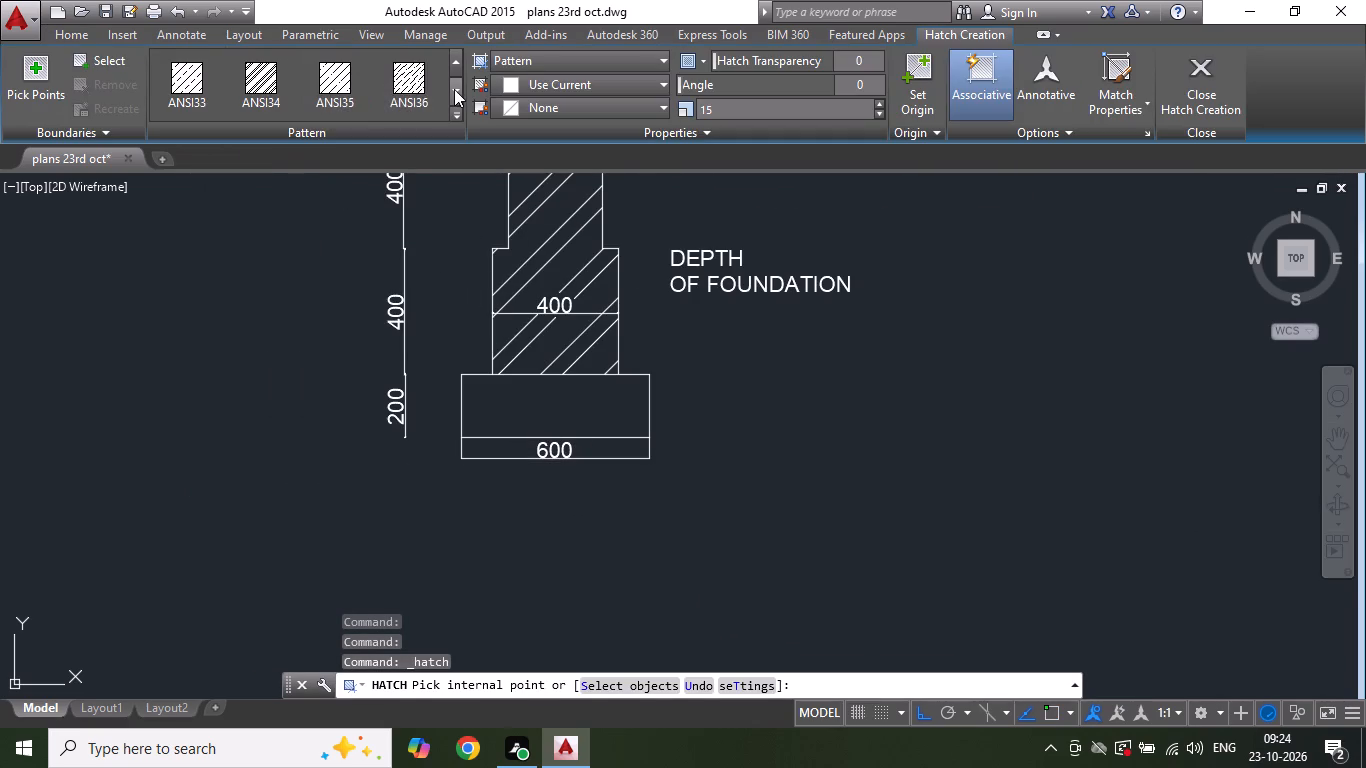
click(454, 89)
click(454, 89)
click(454, 89)
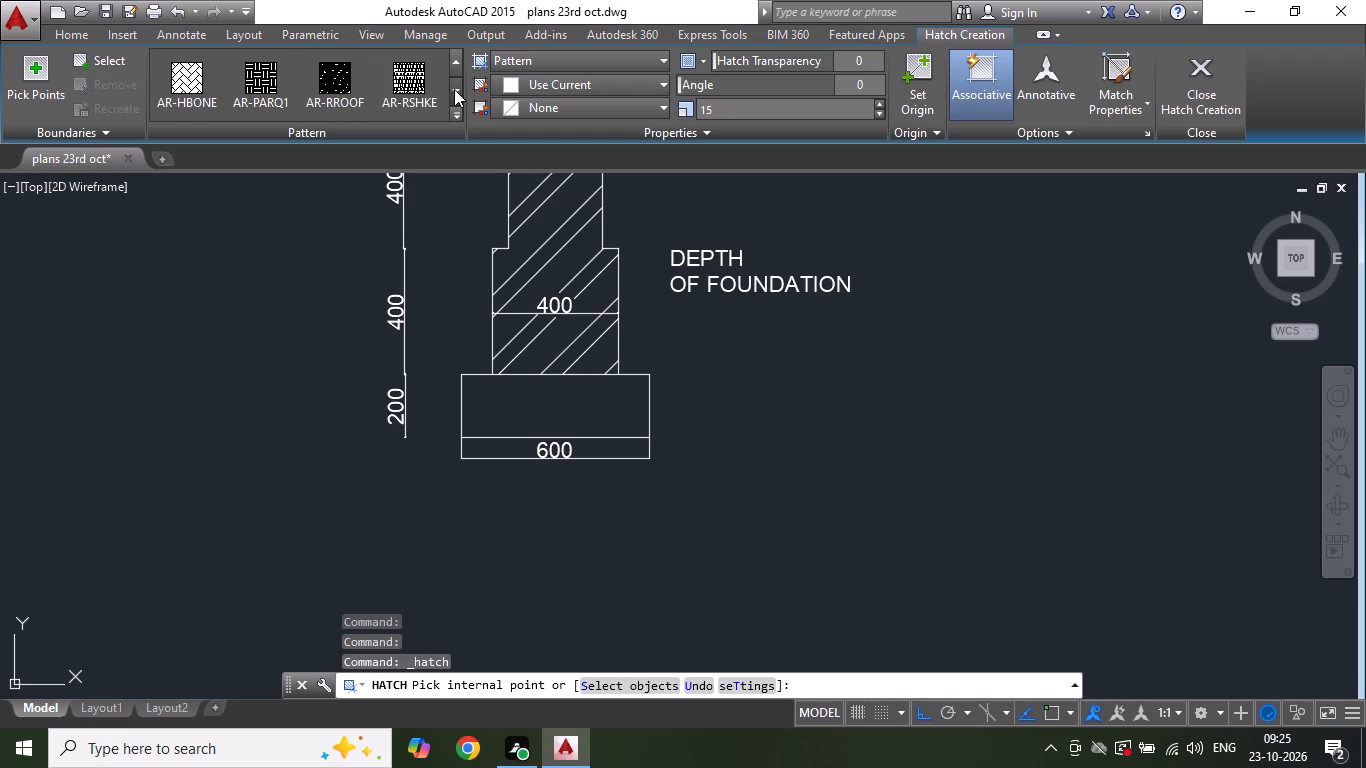
click(453, 89)
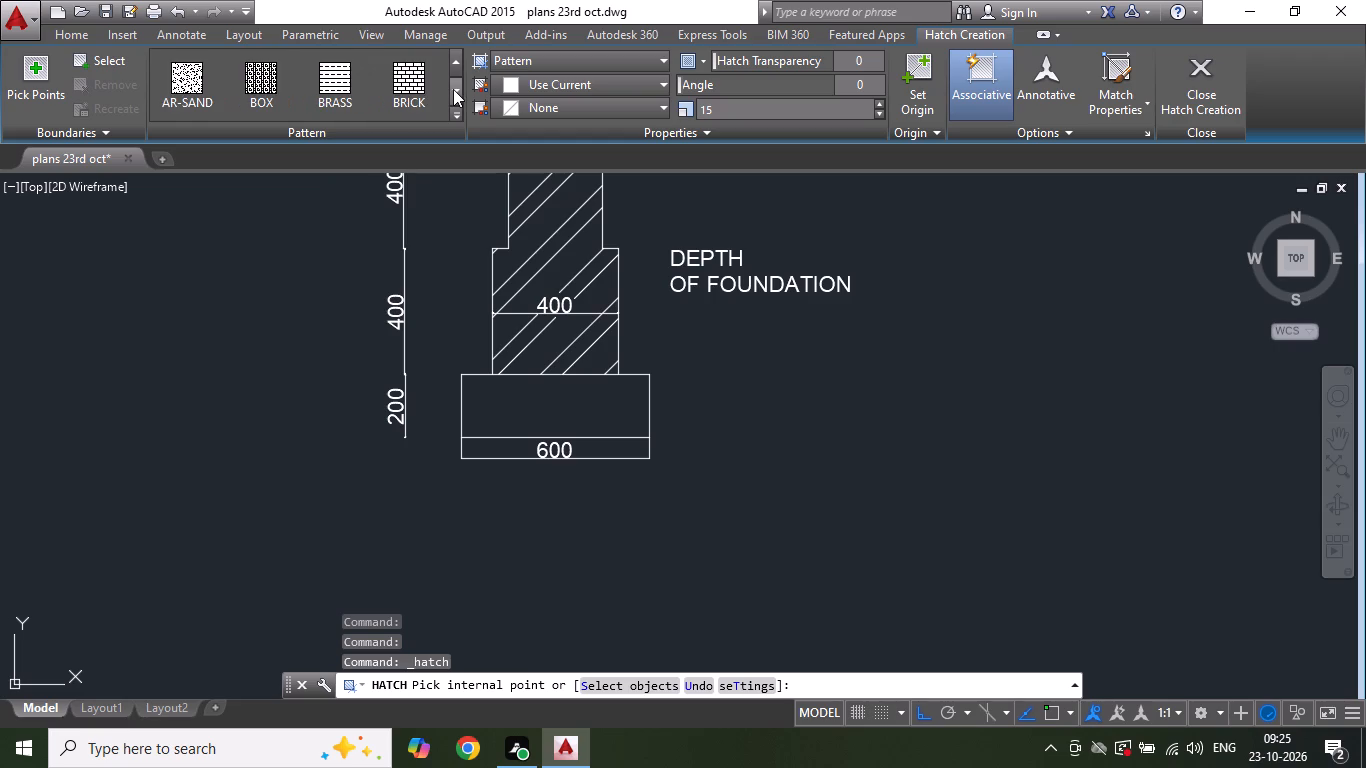
click(453, 89)
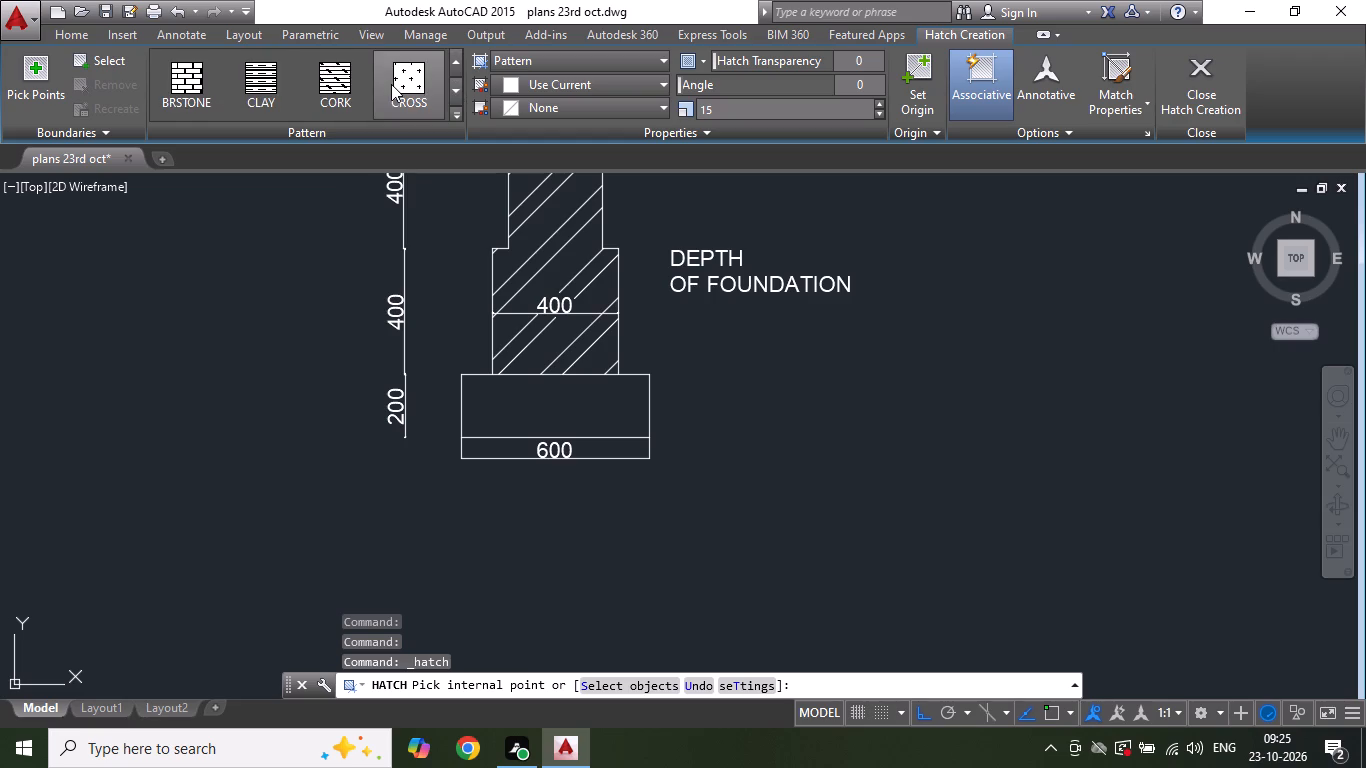
click(391, 84)
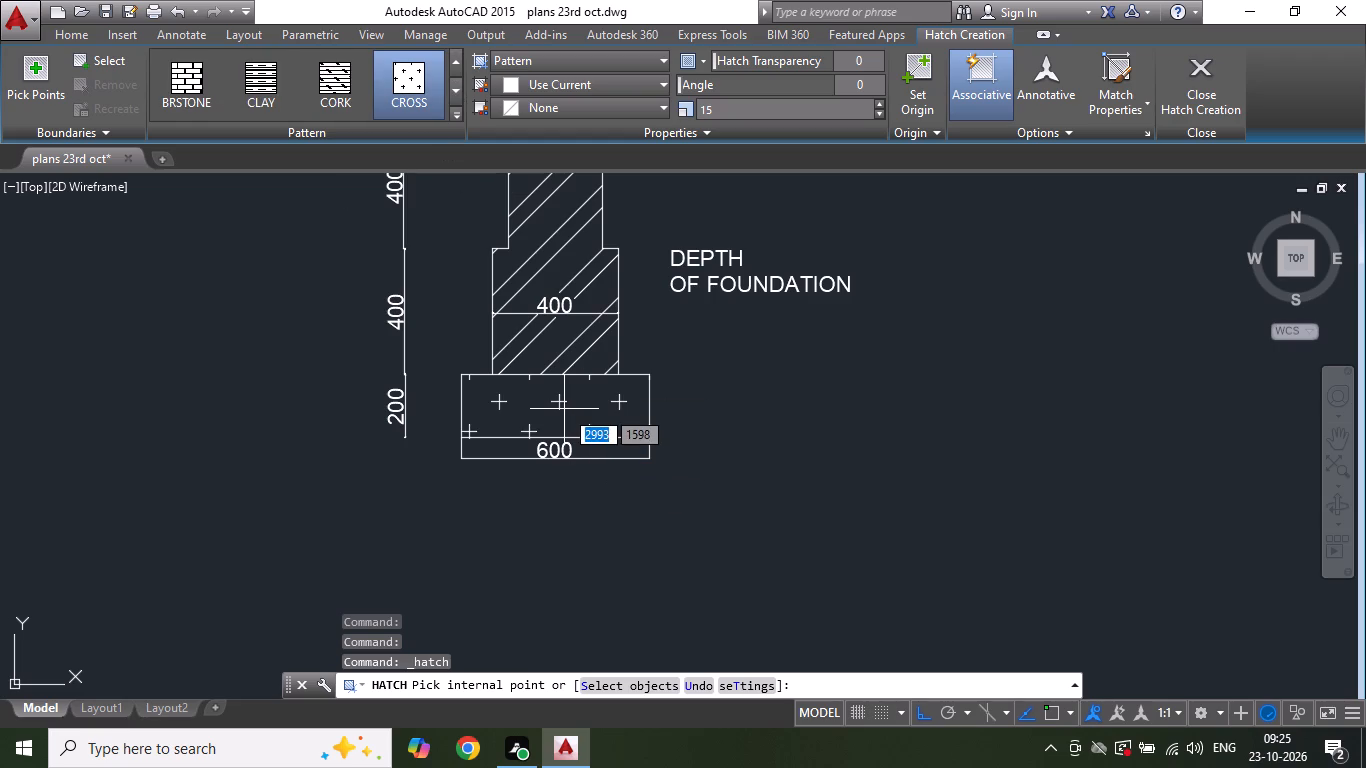
click(451, 89)
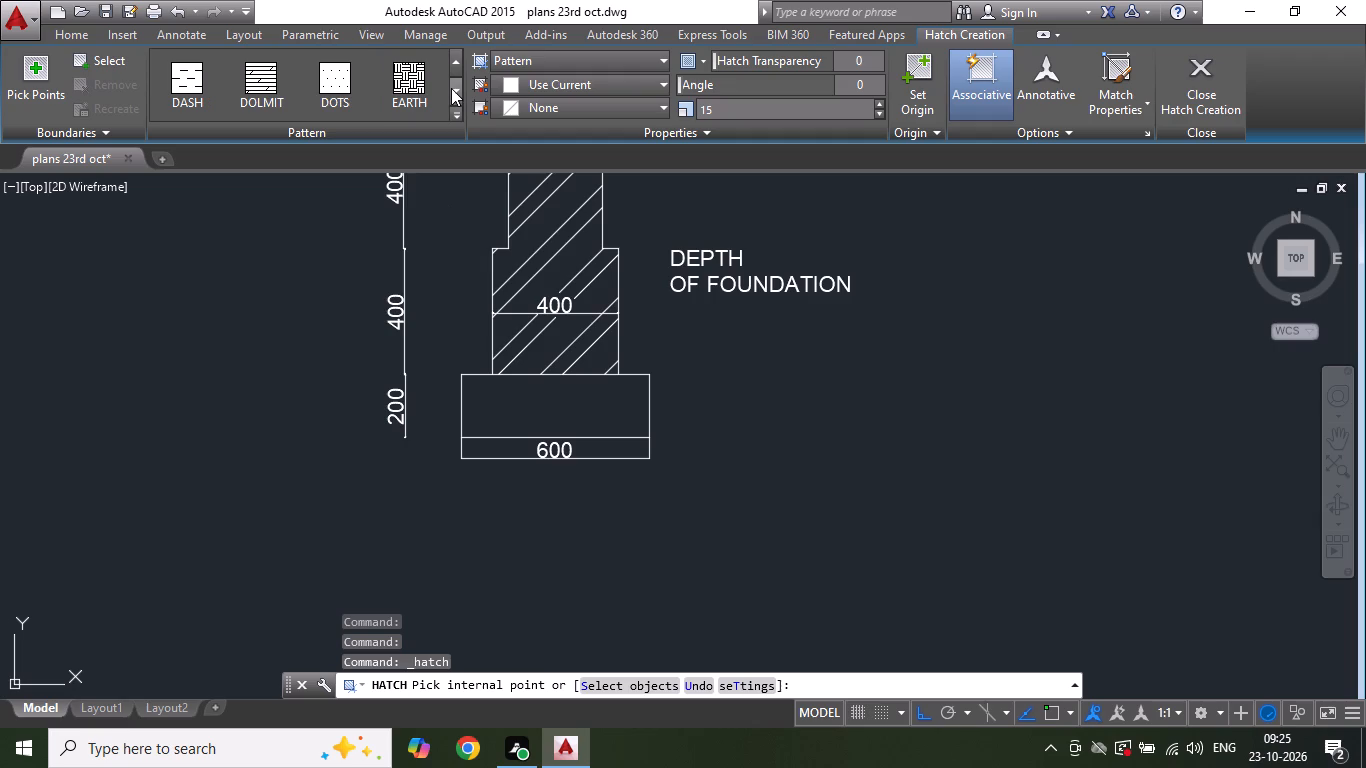
click(328, 87)
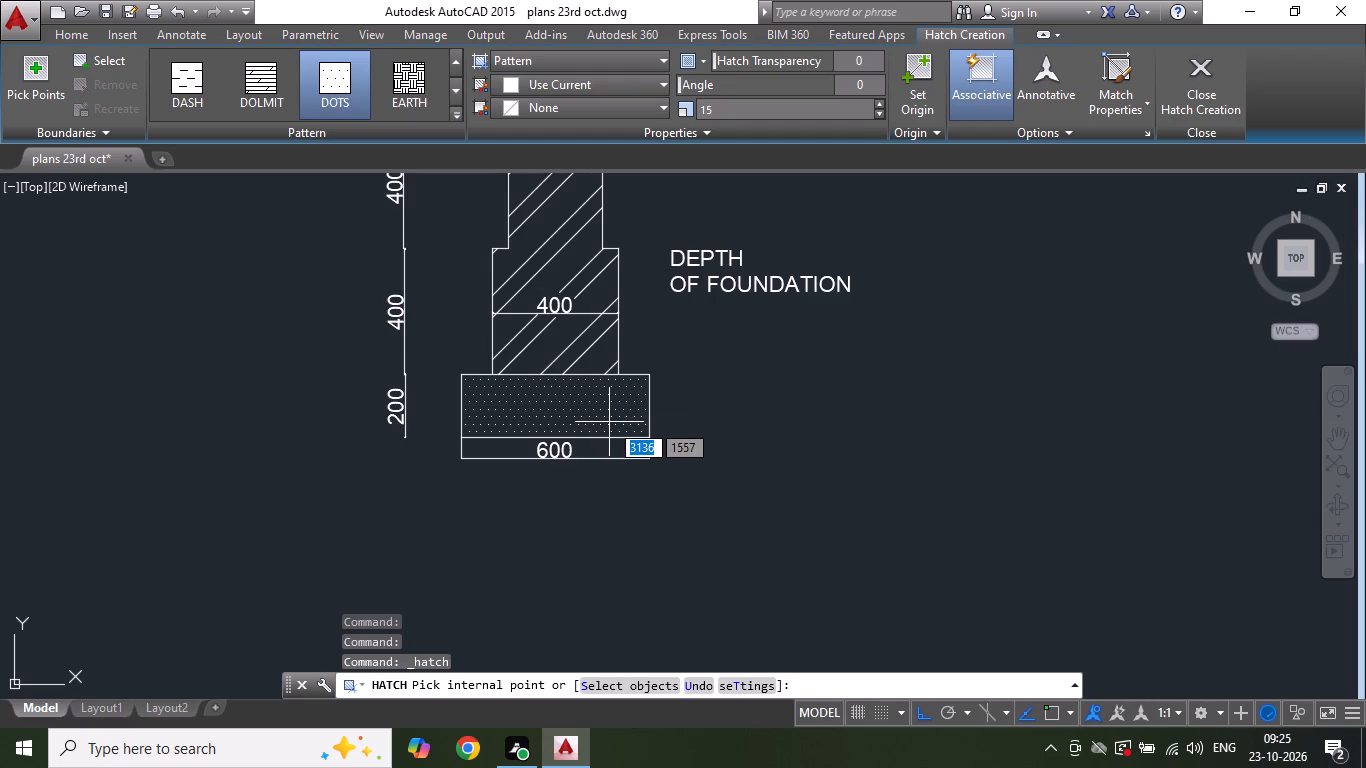
Hatch the inside of the footing rectangle with the MUDST pattern at scale 15 and save the drawing.
click(448, 88)
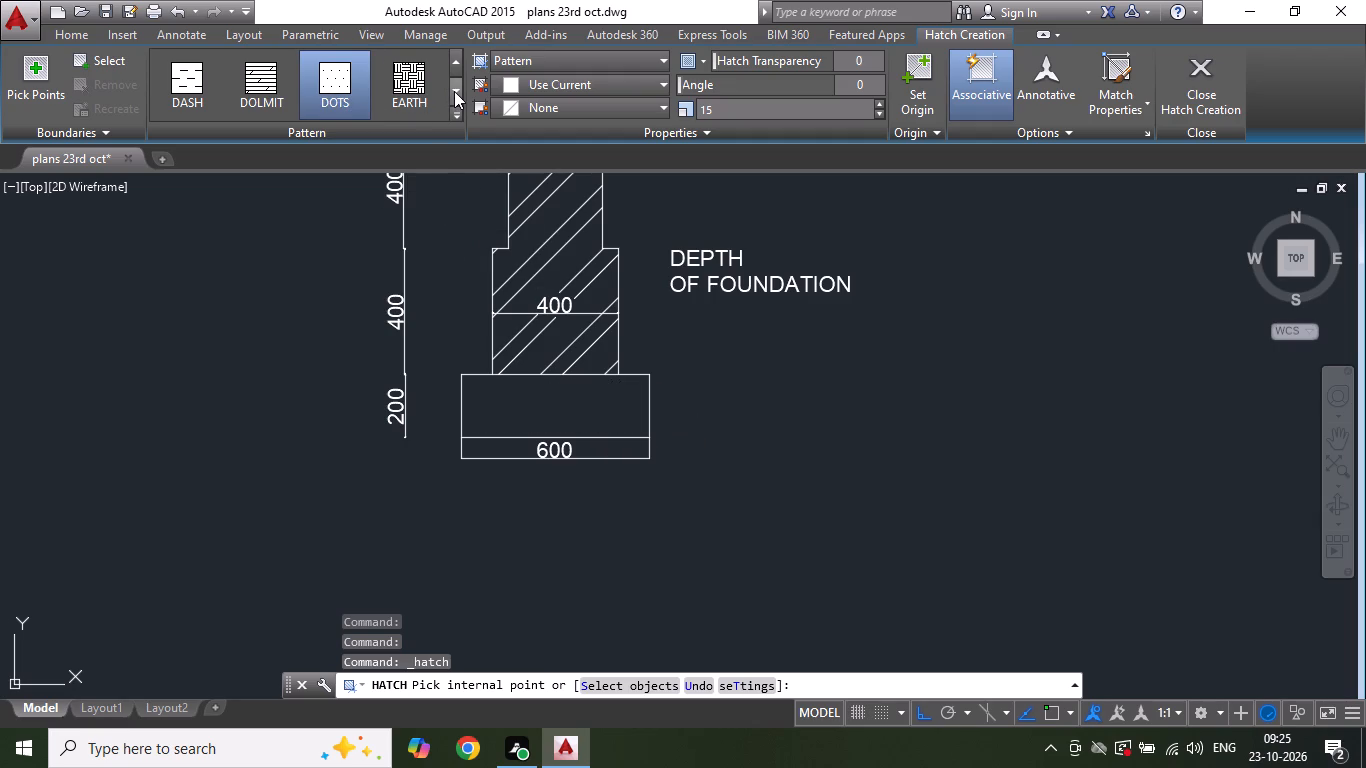
click(455, 91)
click(455, 91)
click(455, 91)
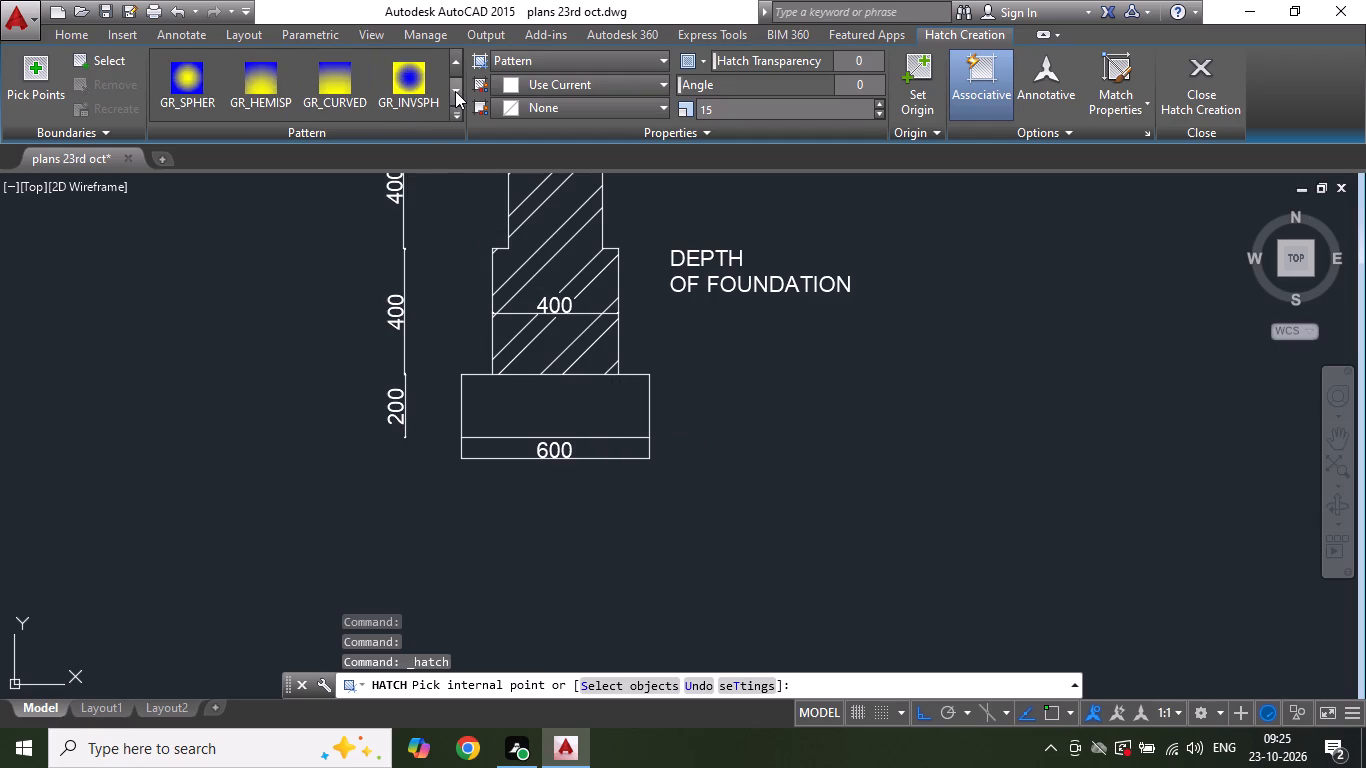
triple_click(457, 62)
click(457, 62)
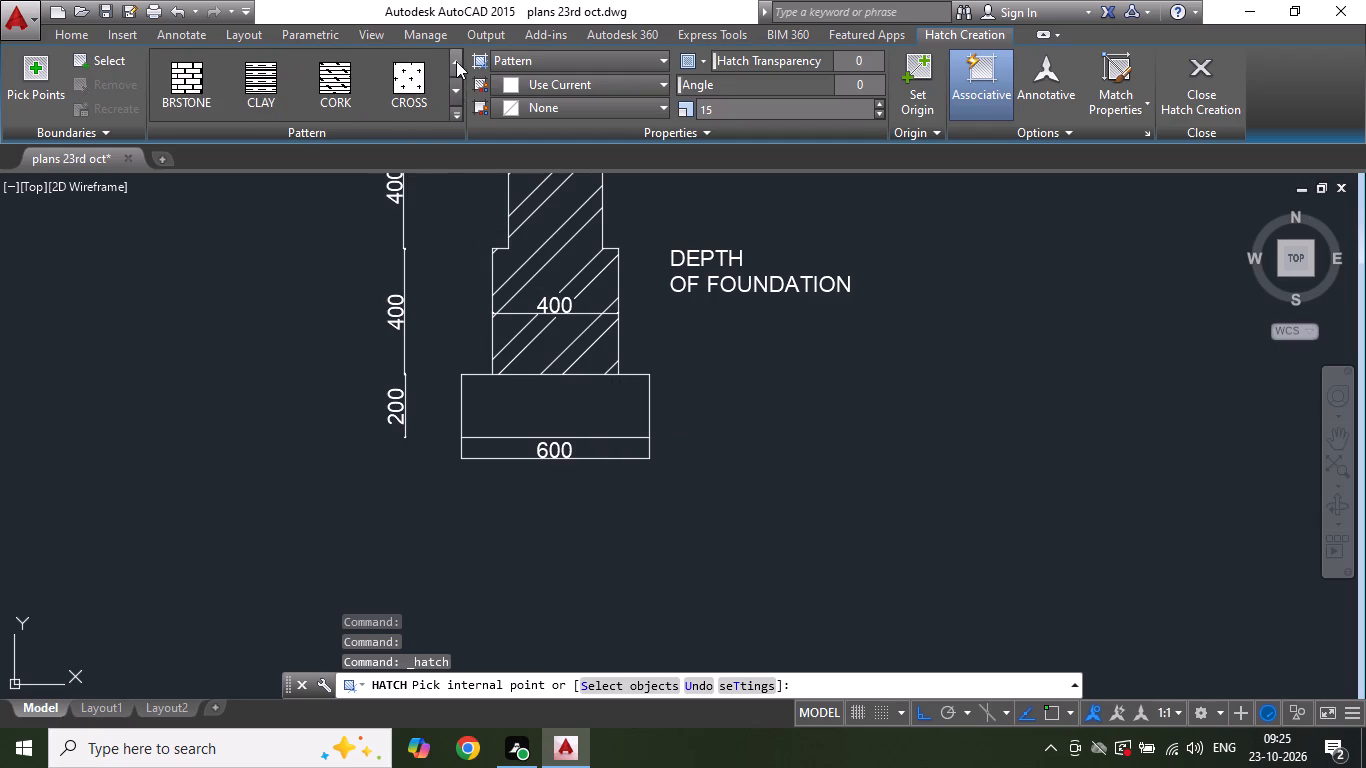
click(456, 61)
click(453, 93)
double_click(455, 56)
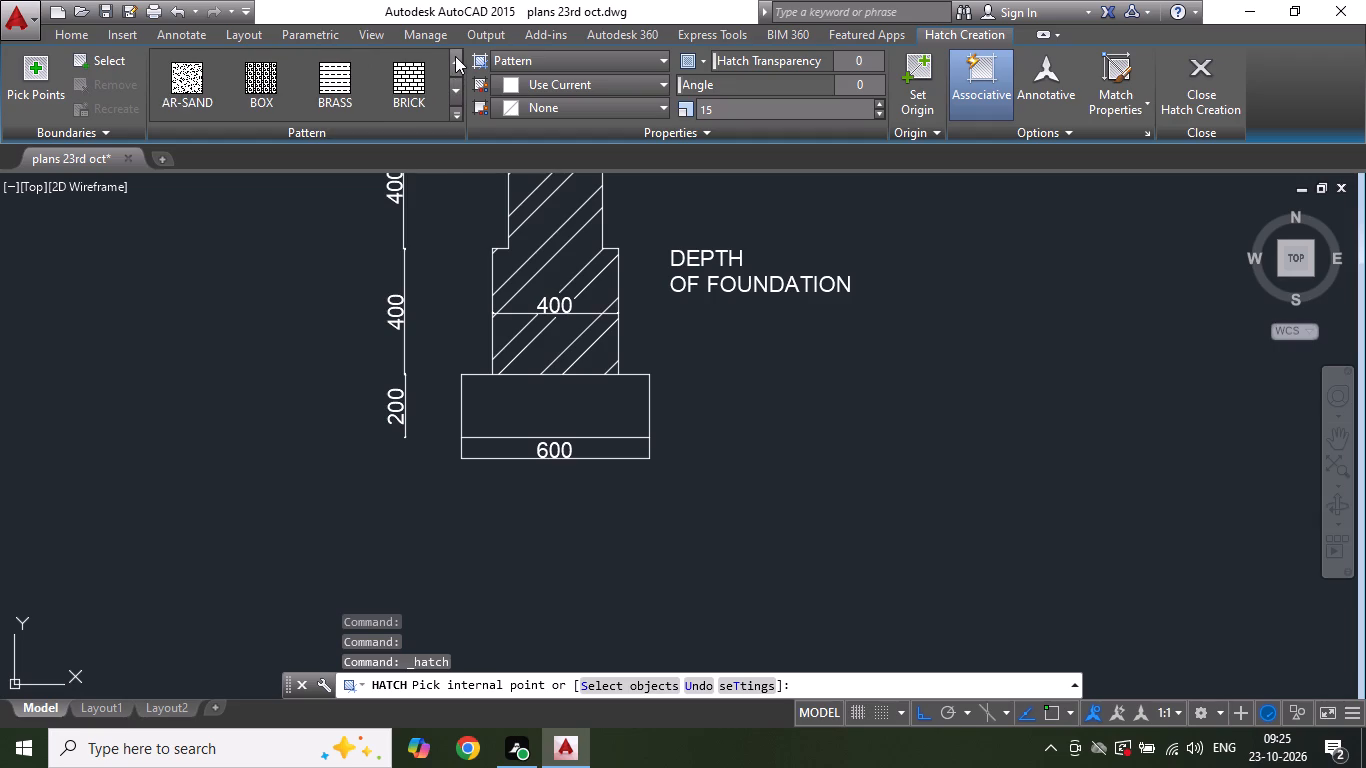
click(455, 56)
click(455, 56)
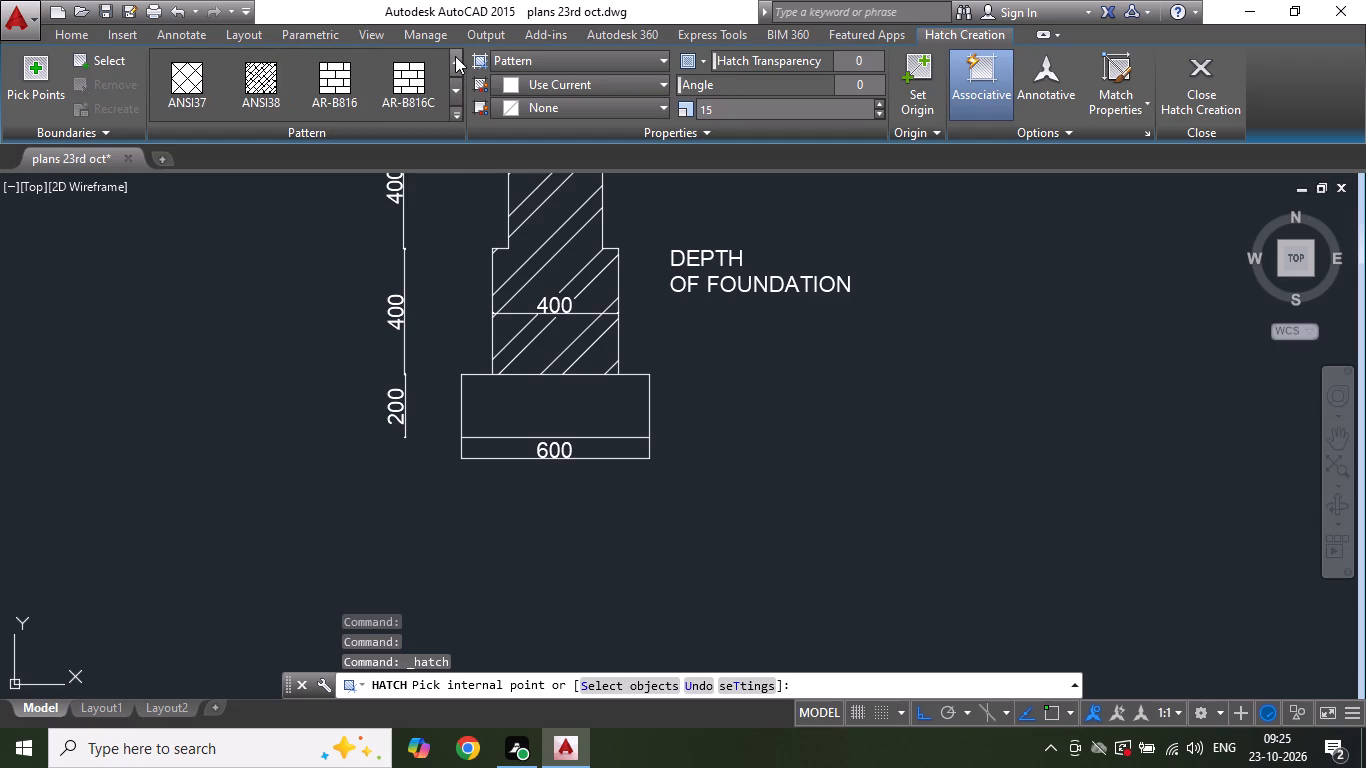
click(455, 56)
click(455, 56)
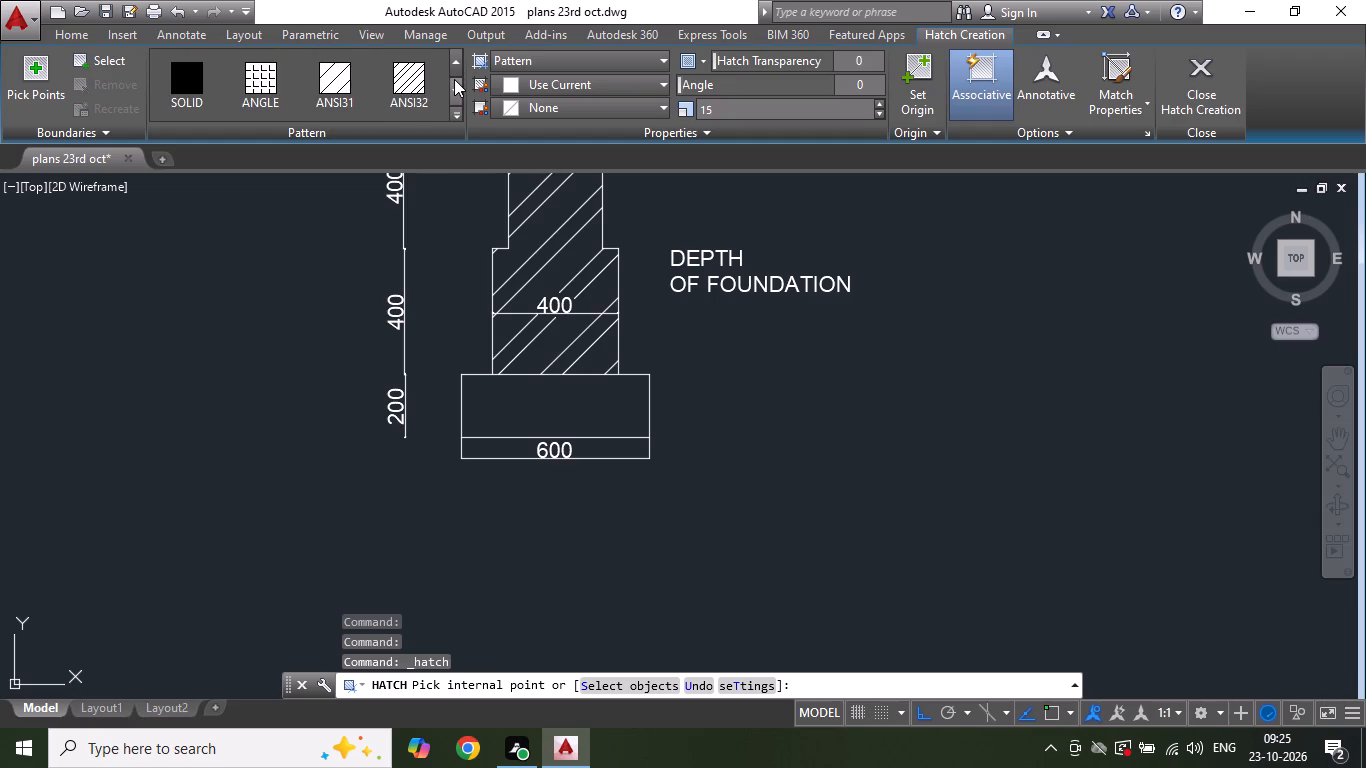
triple_click(454, 79)
double_click(454, 79)
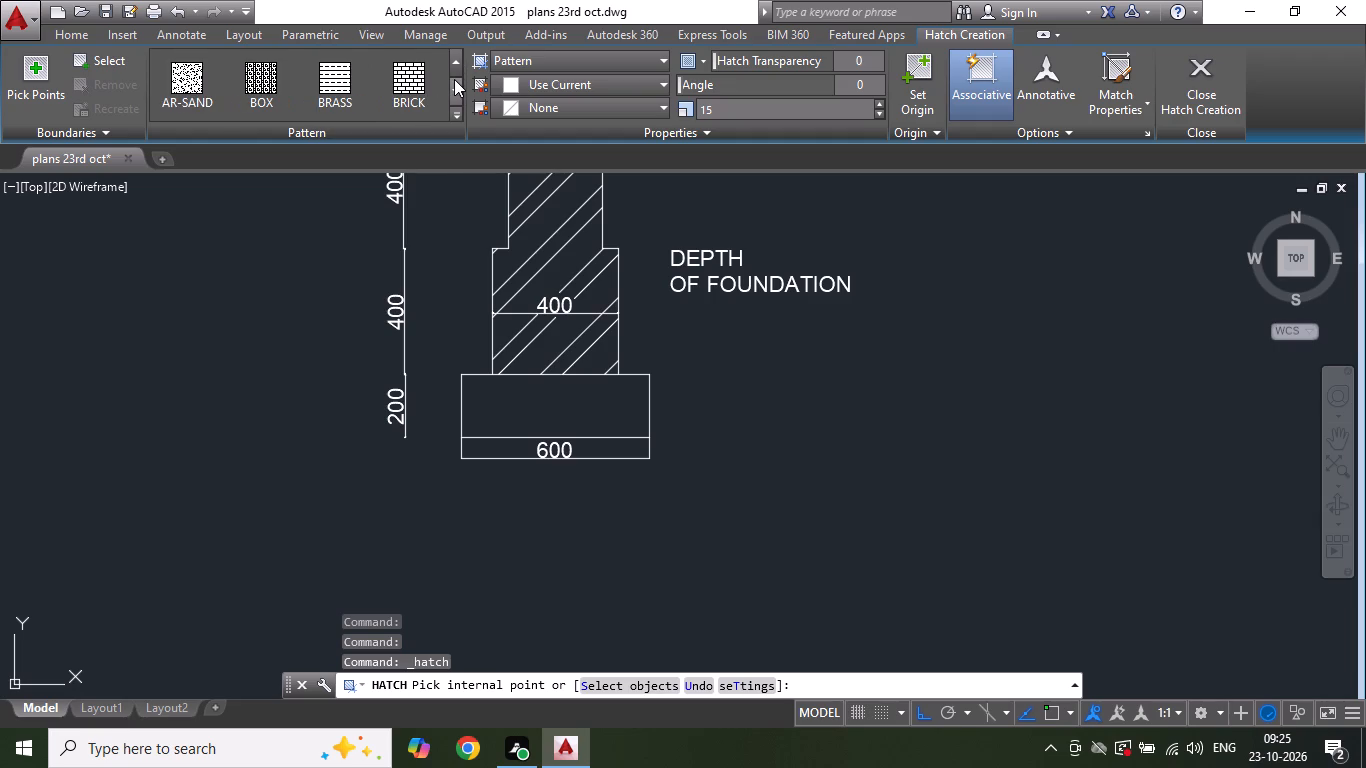
click(454, 79)
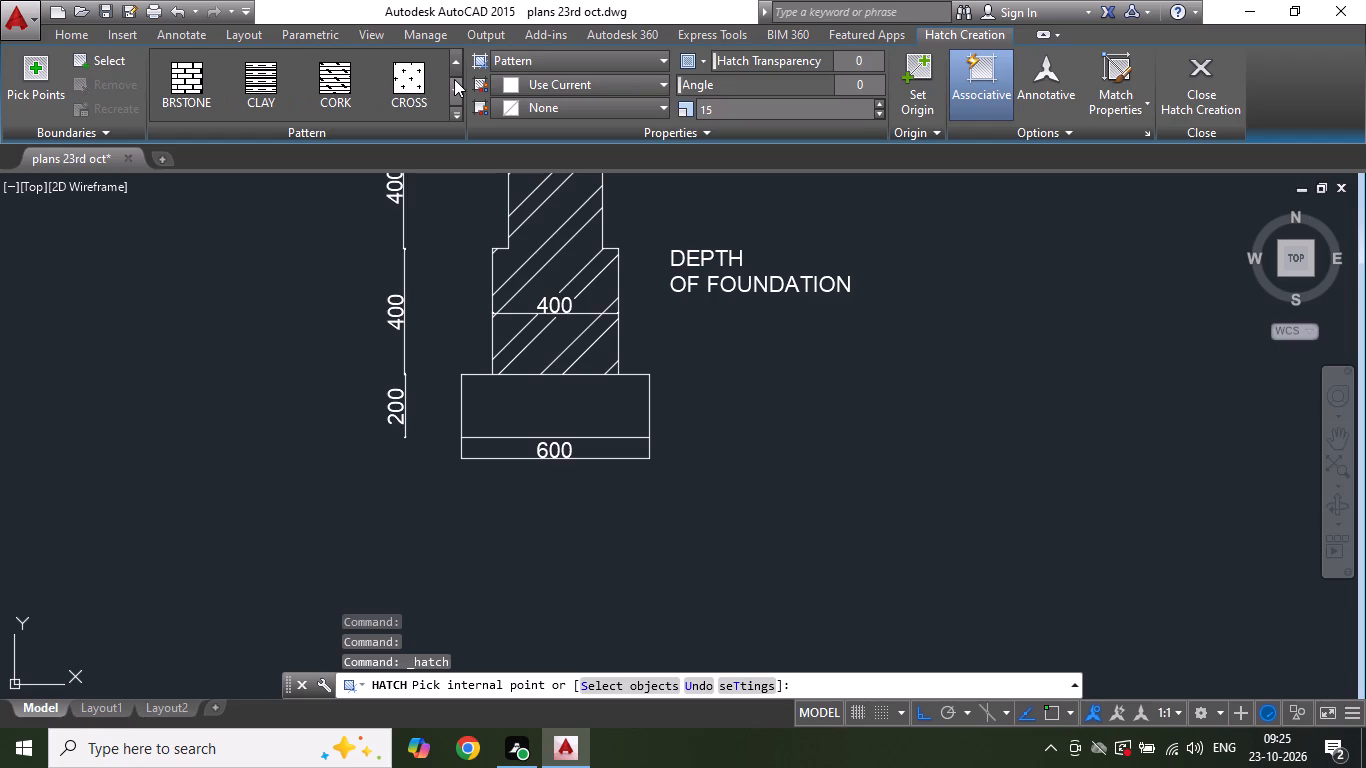
click(454, 79)
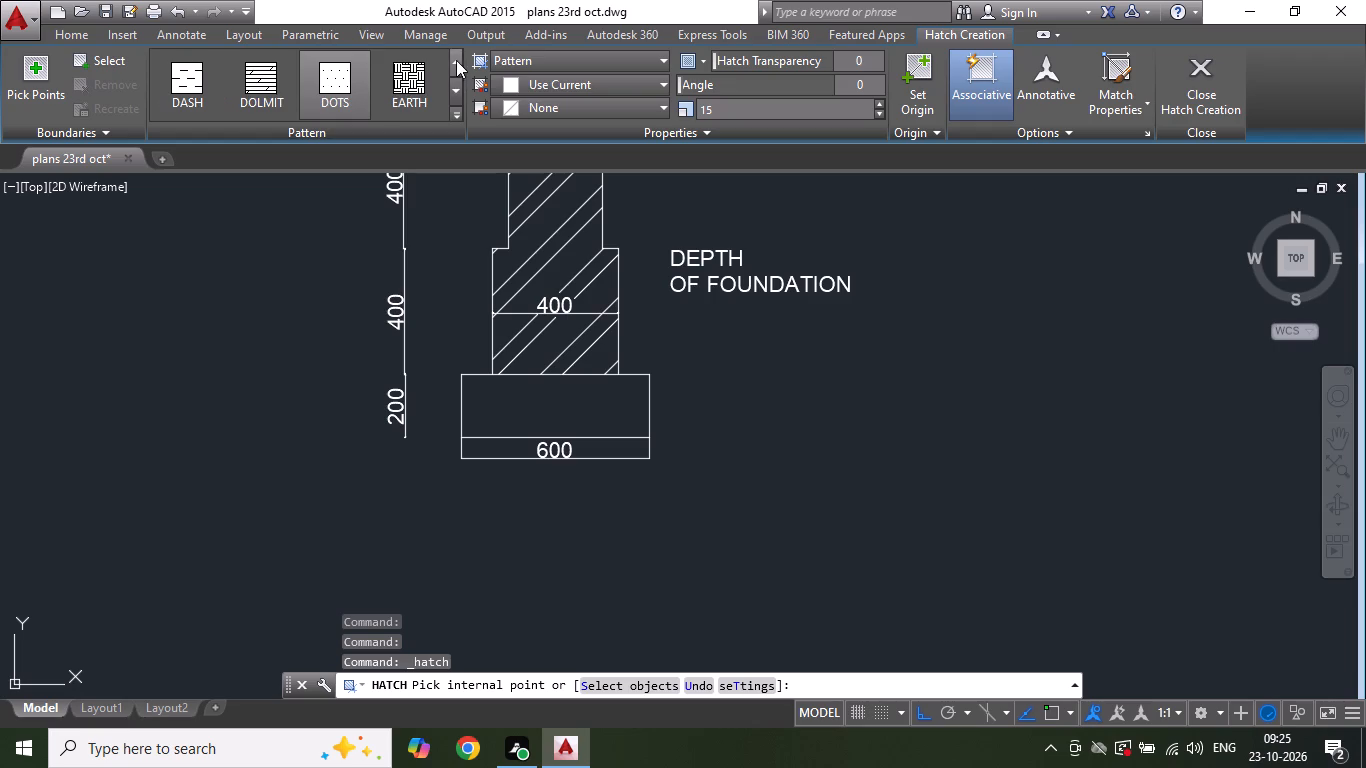
click(456, 60)
click(423, 101)
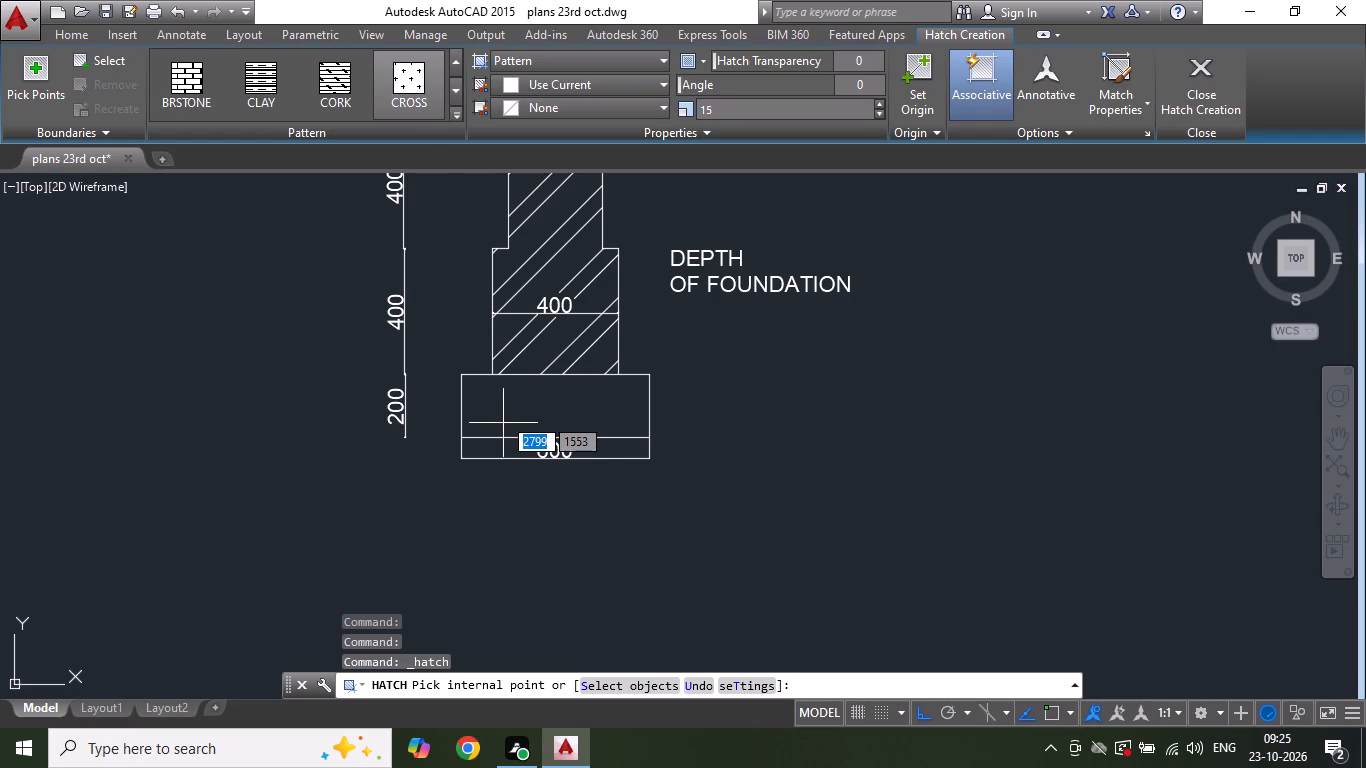
click(459, 92)
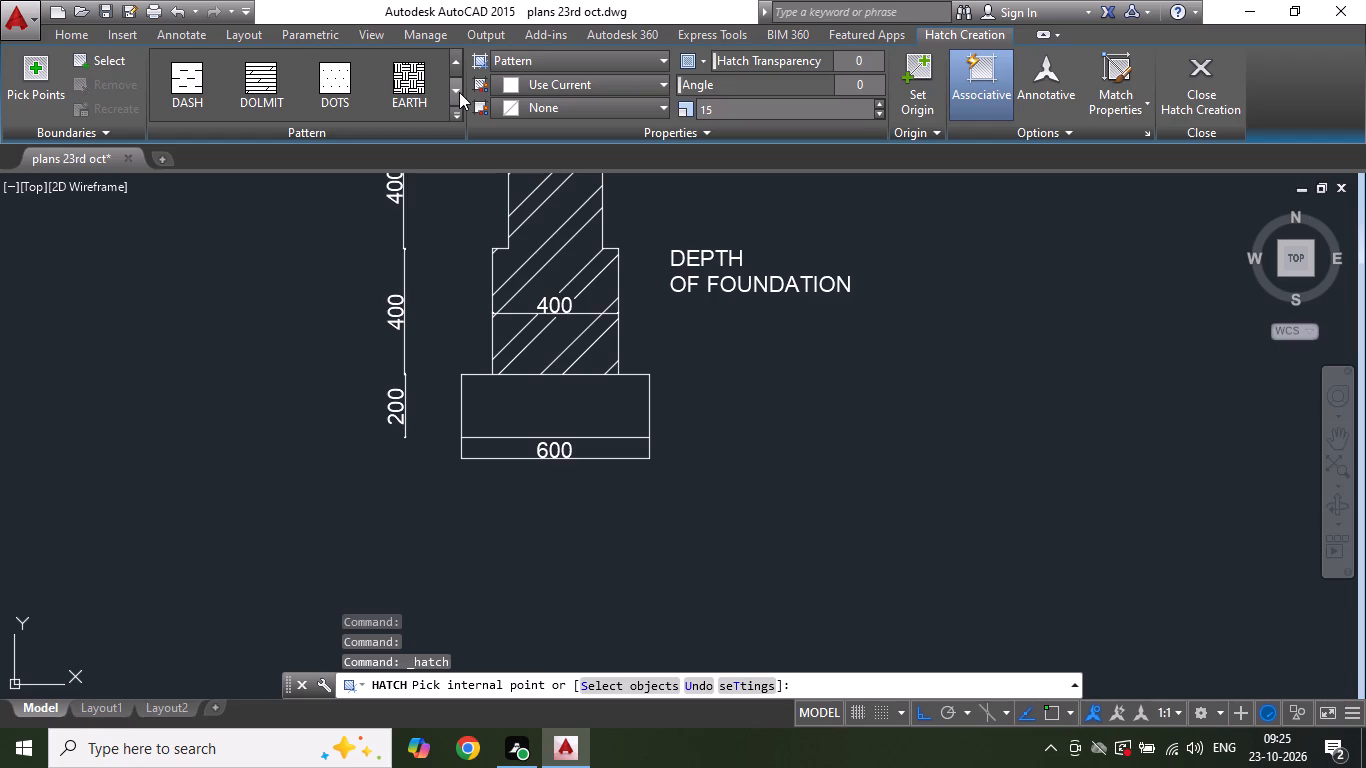
click(337, 71)
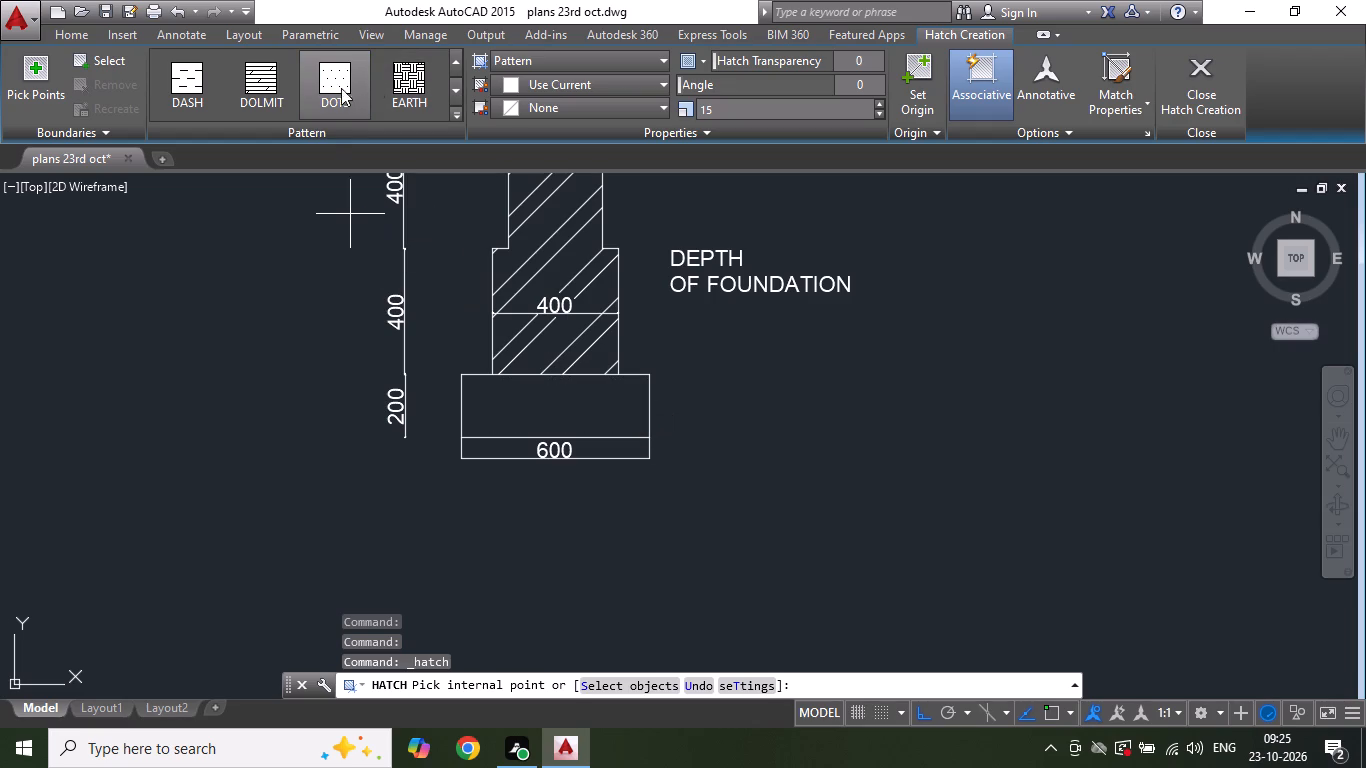
click(451, 86)
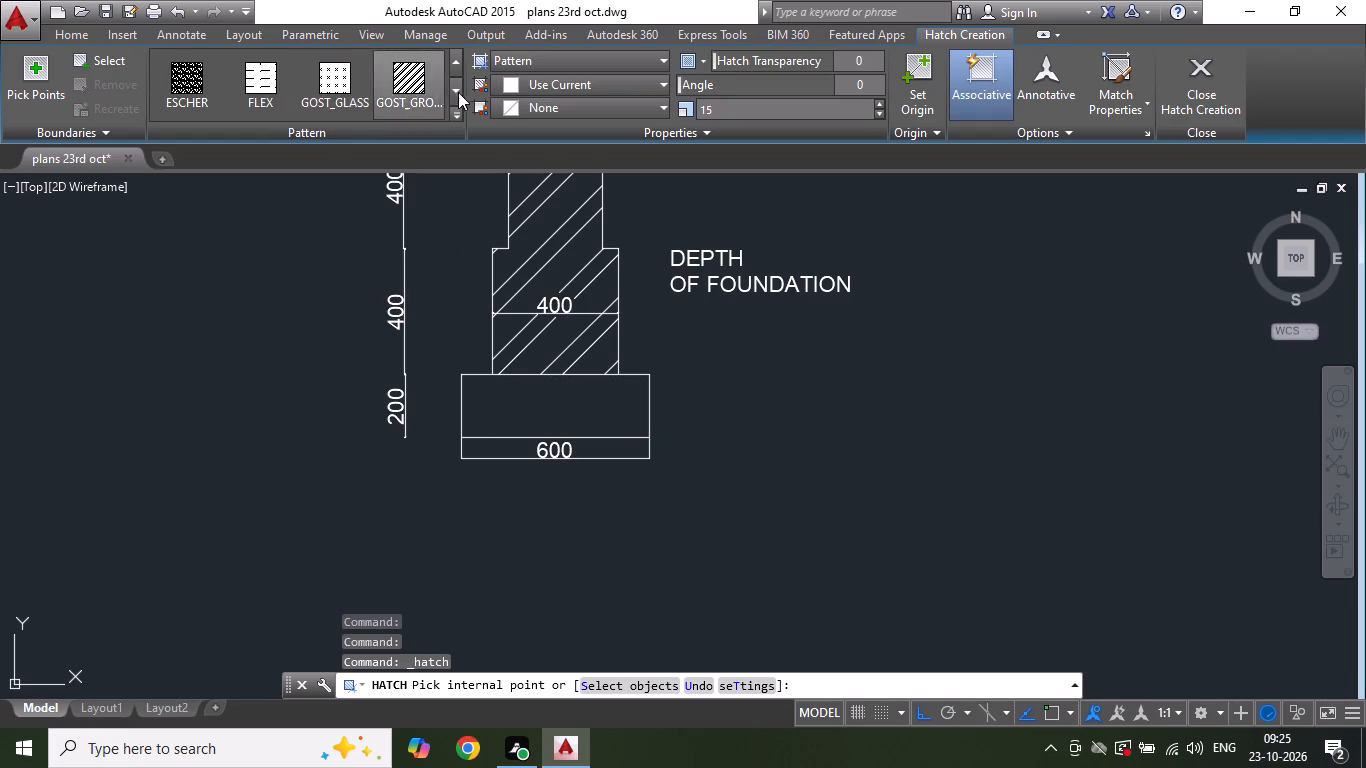
click(460, 92)
triple_click(460, 92)
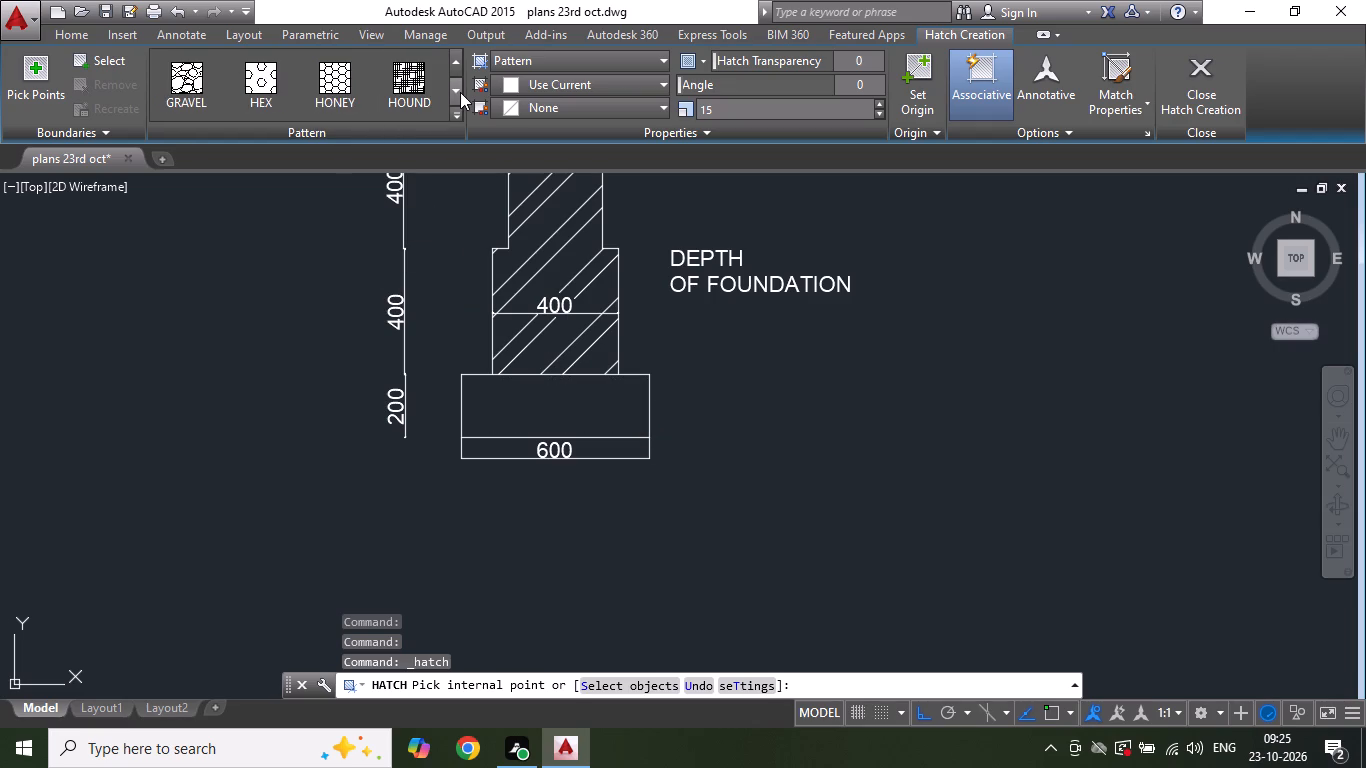
click(460, 92)
click(460, 92)
click(460, 92)
double_click(460, 92)
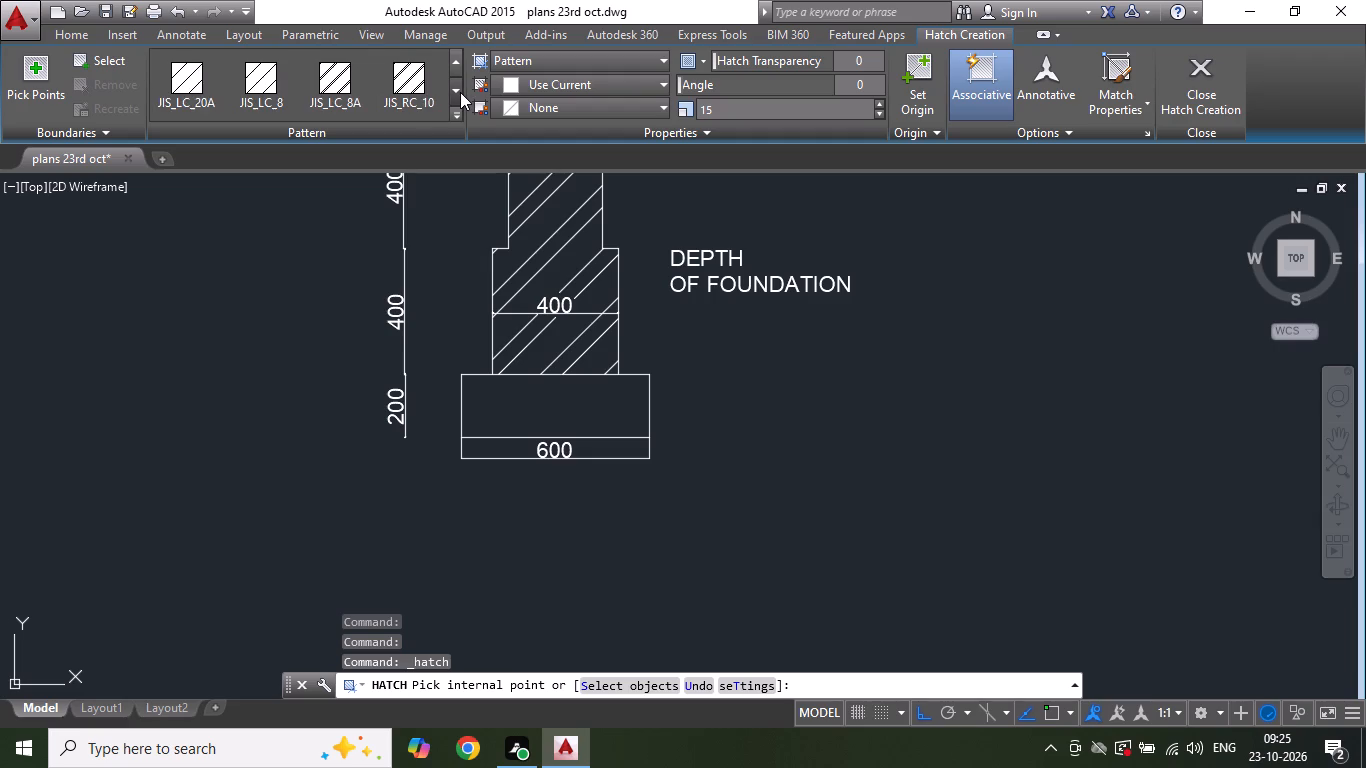
double_click(460, 92)
click(460, 92)
click(456, 67)
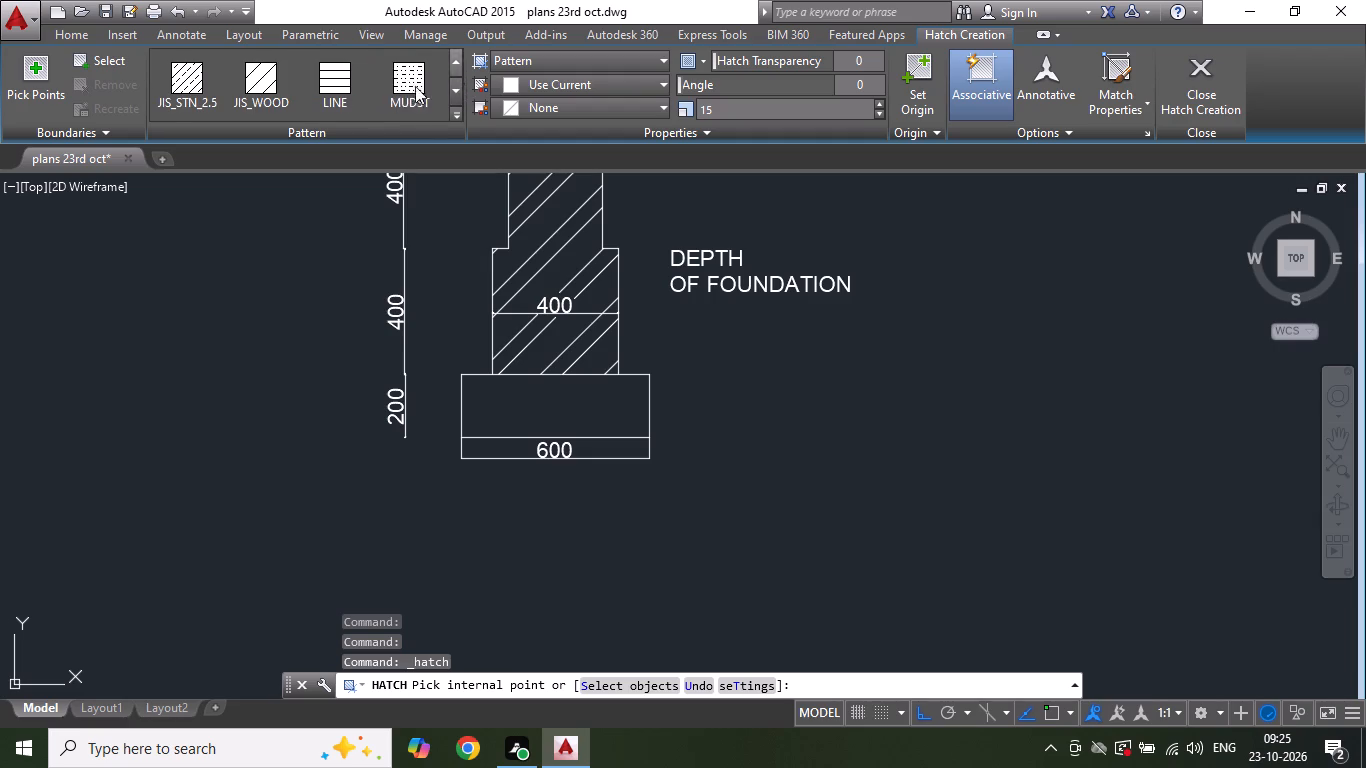
click(405, 88)
click(534, 415)
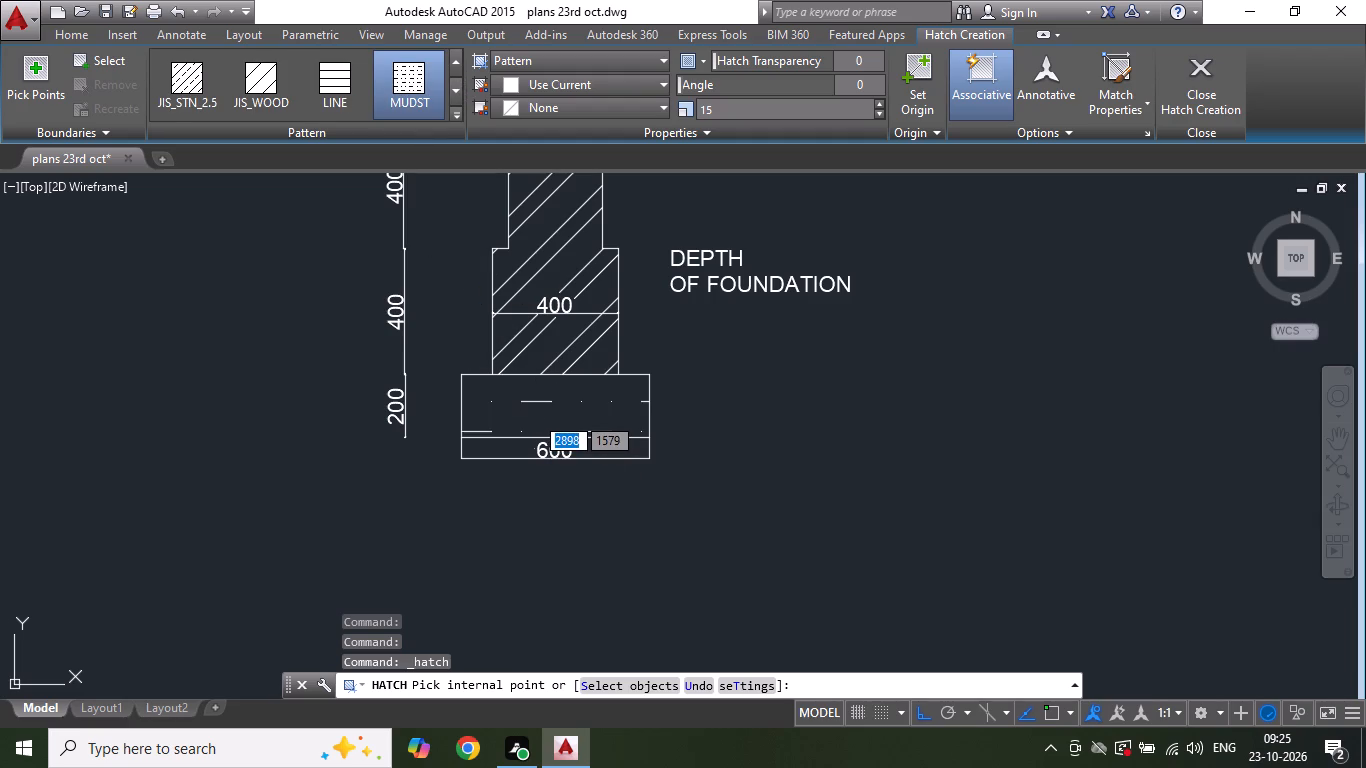
scroll(581, 491, down, 2)
scroll(602, 327, down, 2)
scroll(600, 308, up, 4)
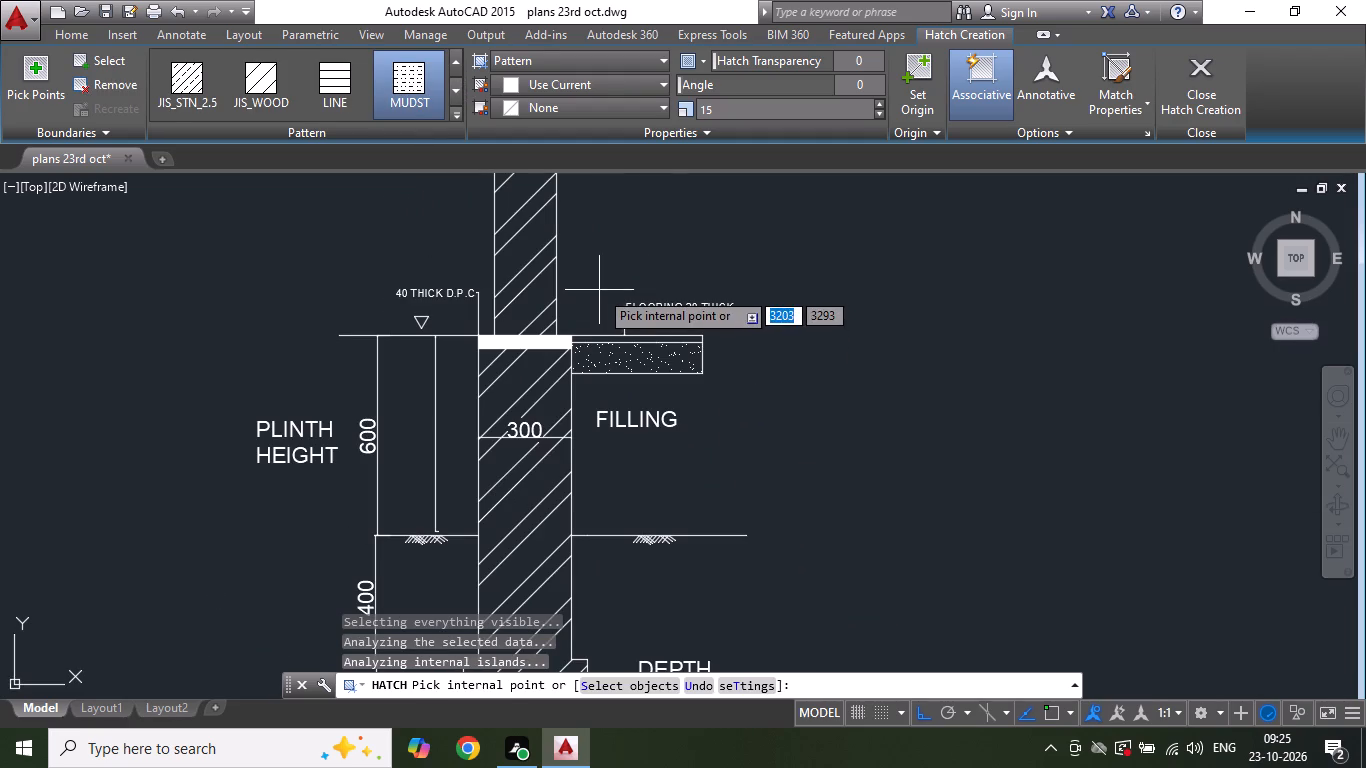
key(Escape)
key(ctrl+s)
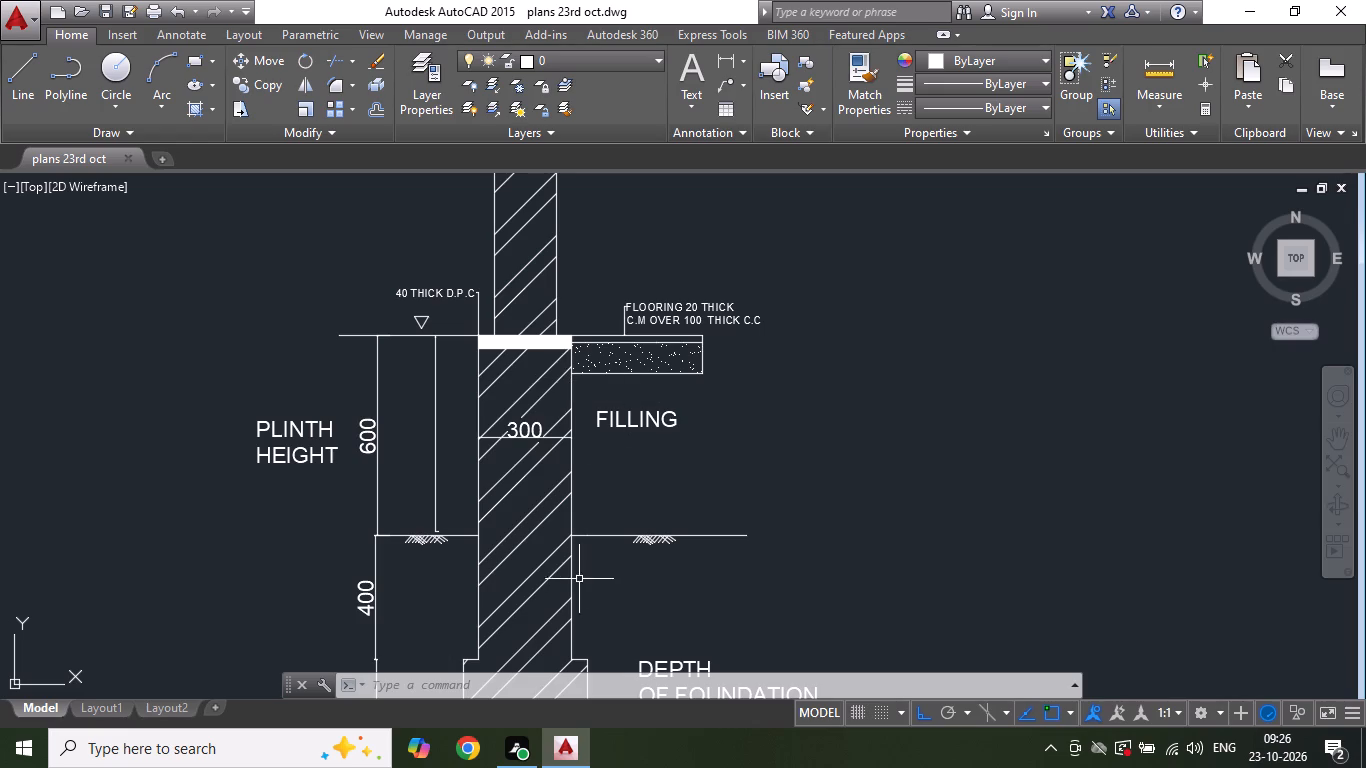
Examine the complete foundation wall section, including the footing hatch and labels, and save the drawing.
scroll(619, 499, down, 2)
scroll(614, 472, up, 2)
scroll(604, 464, down, 3)
scroll(569, 581, up, 2)
scroll(561, 418, down, 1)
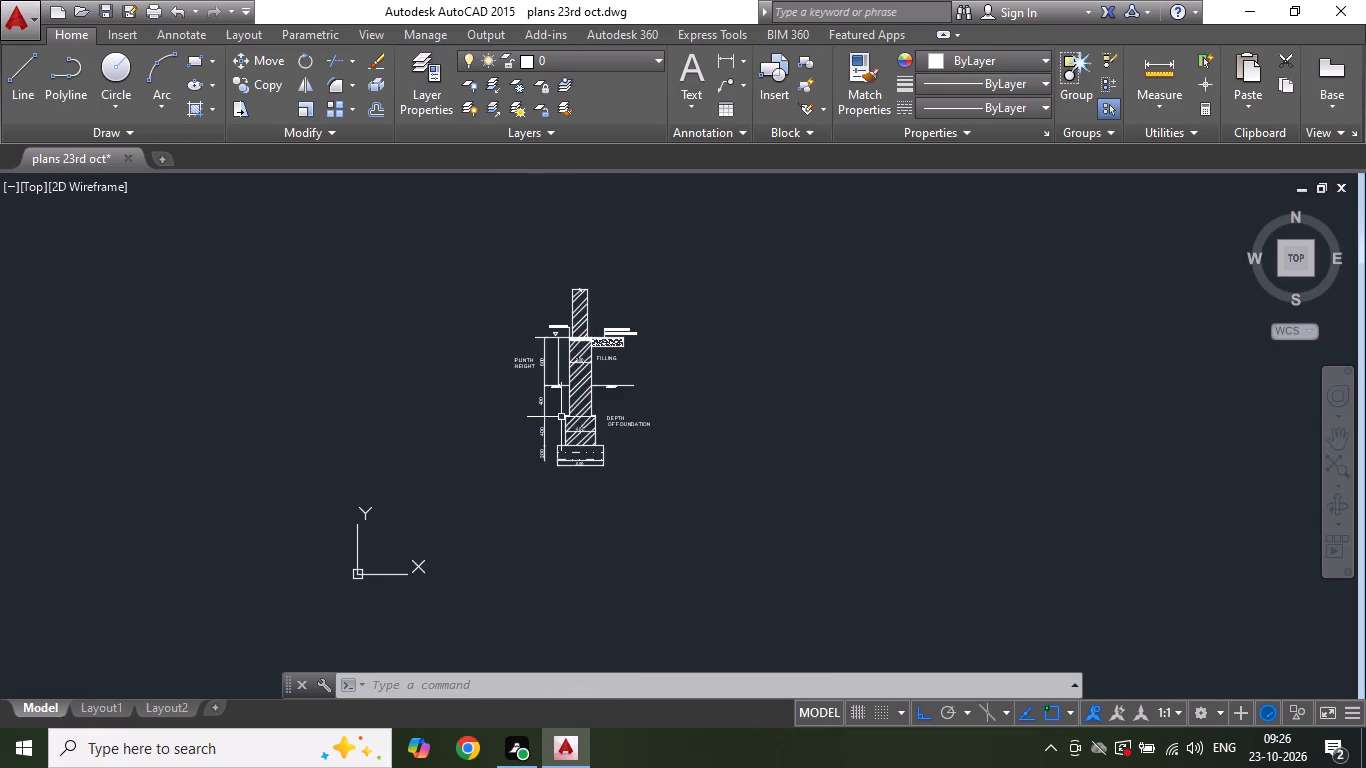
scroll(561, 417, down, 2)
scroll(602, 384, up, 3)
key(ctrl+s)
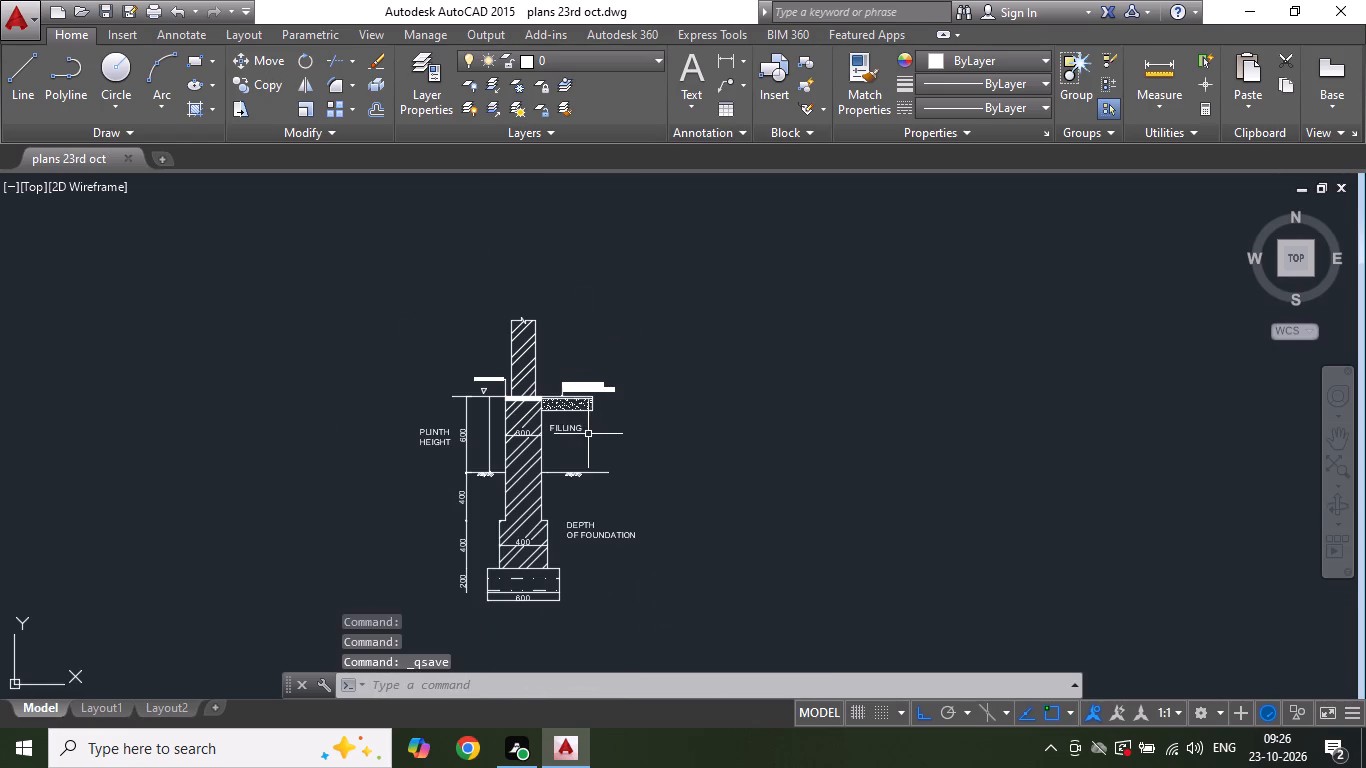
scroll(584, 592, up, 2)
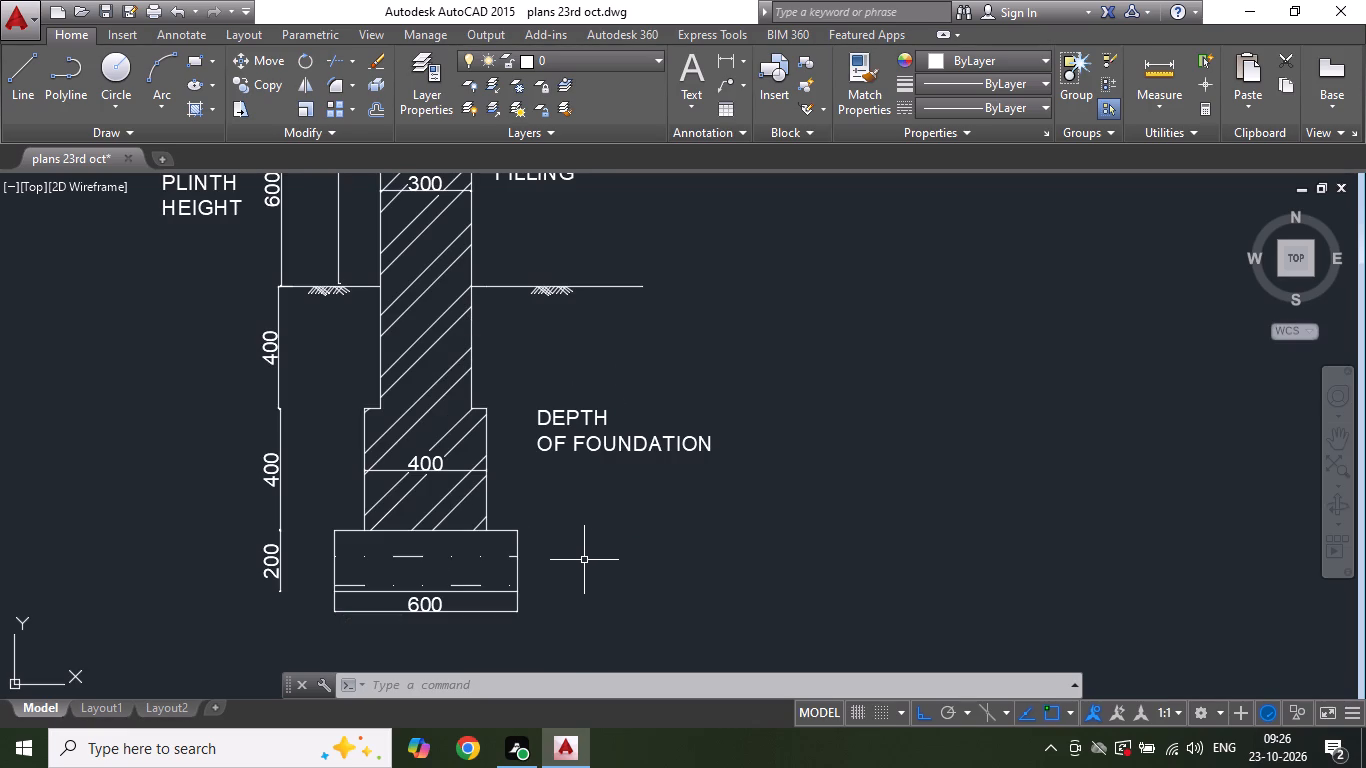
scroll(556, 515, down, 4)
scroll(529, 490, up, 2)
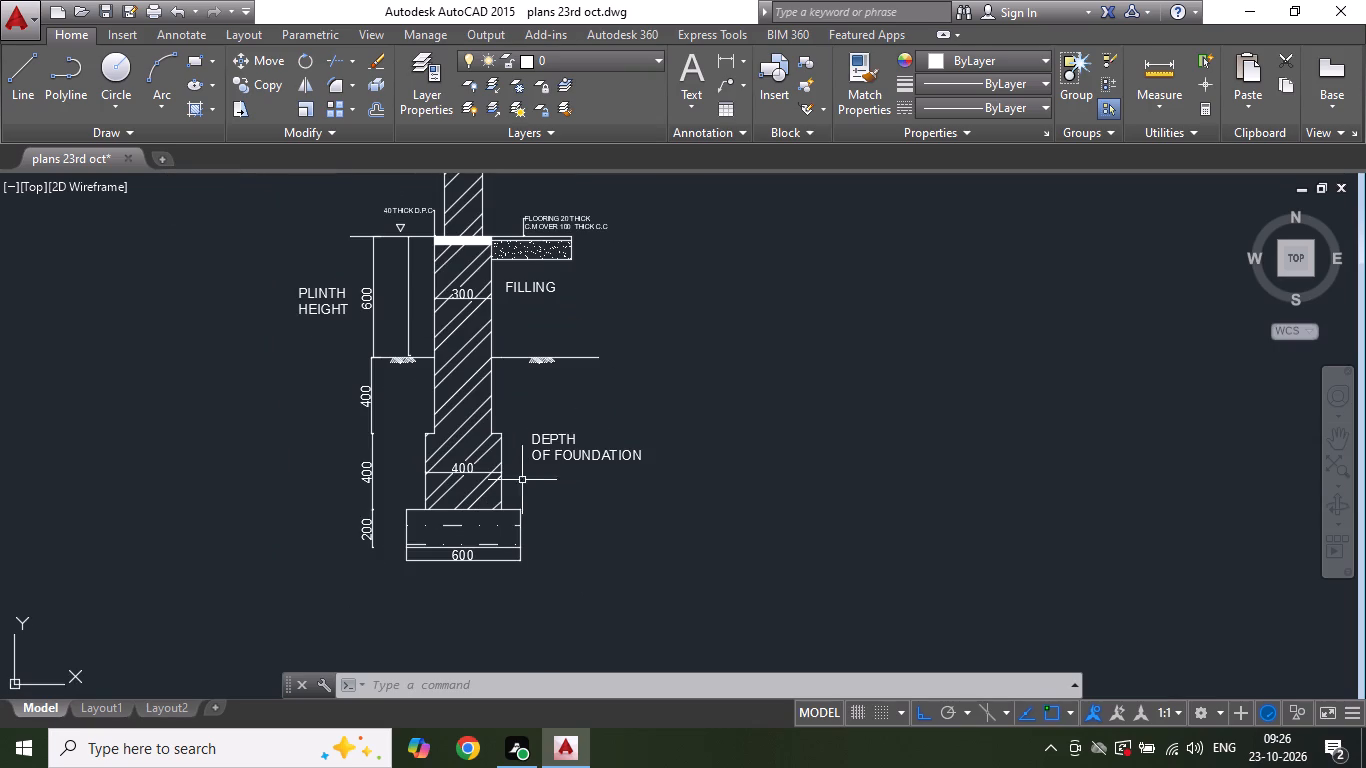
key(ctrl+s)
Draw a closed rectangle 800 wide and 300 high from lines in the empty space to the right of the foundation section.
click(37, 109)
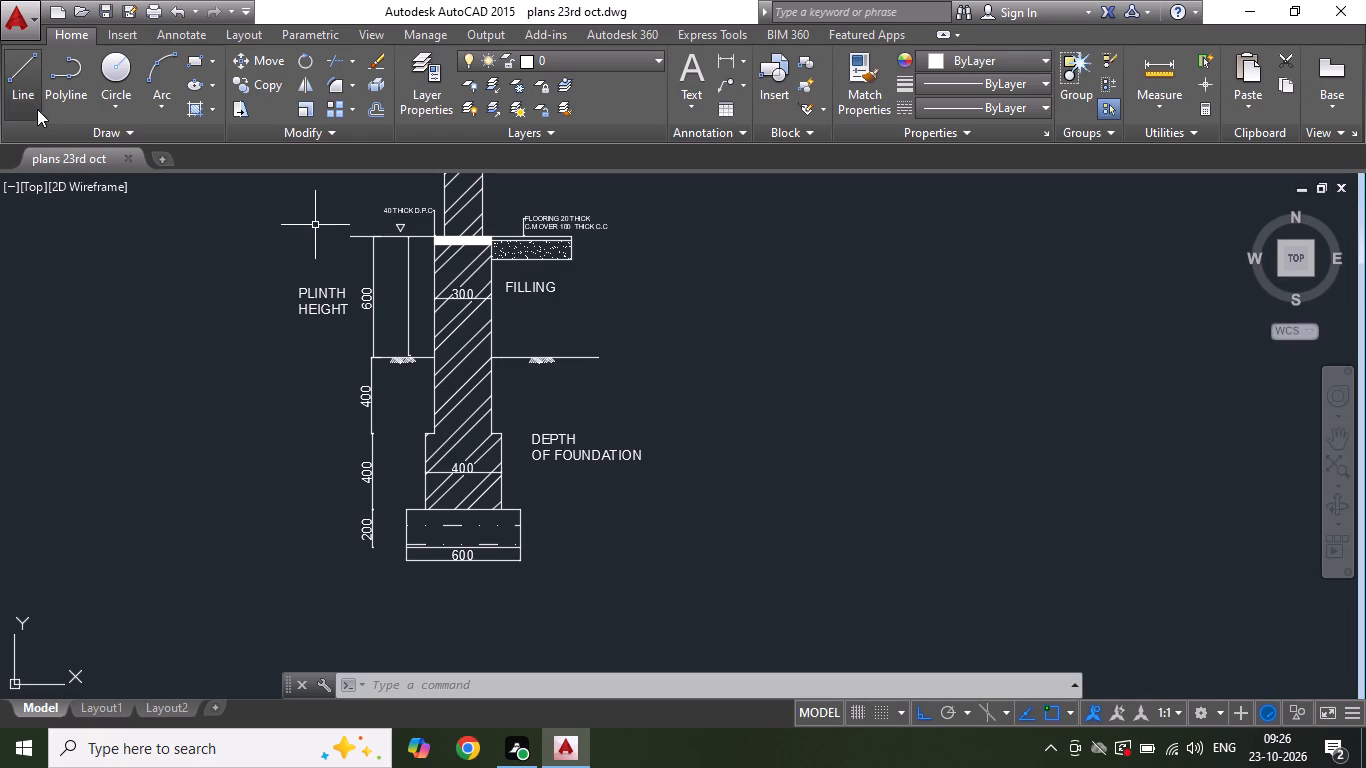
scroll(657, 435, down, 2)
scroll(667, 487, up, 2)
scroll(780, 492, down, 2)
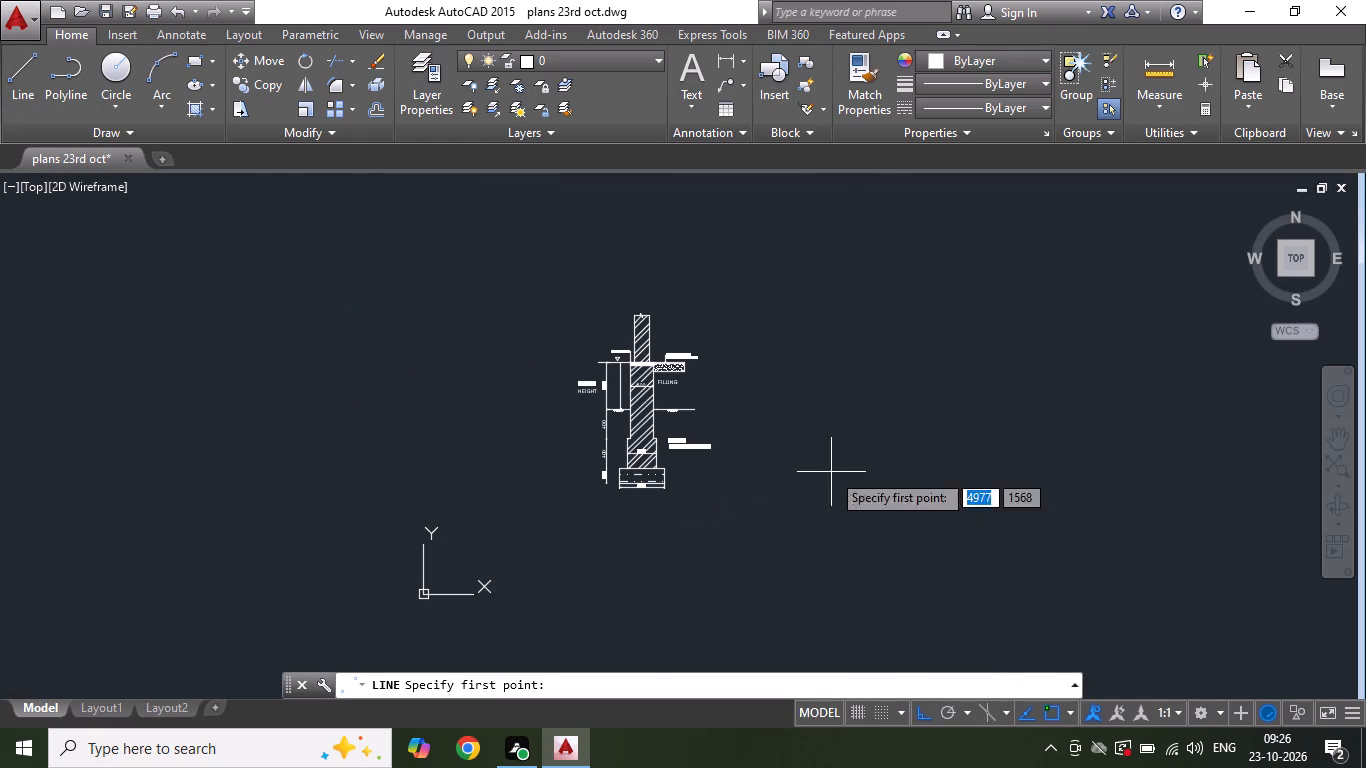
drag(823, 483, 840, 480)
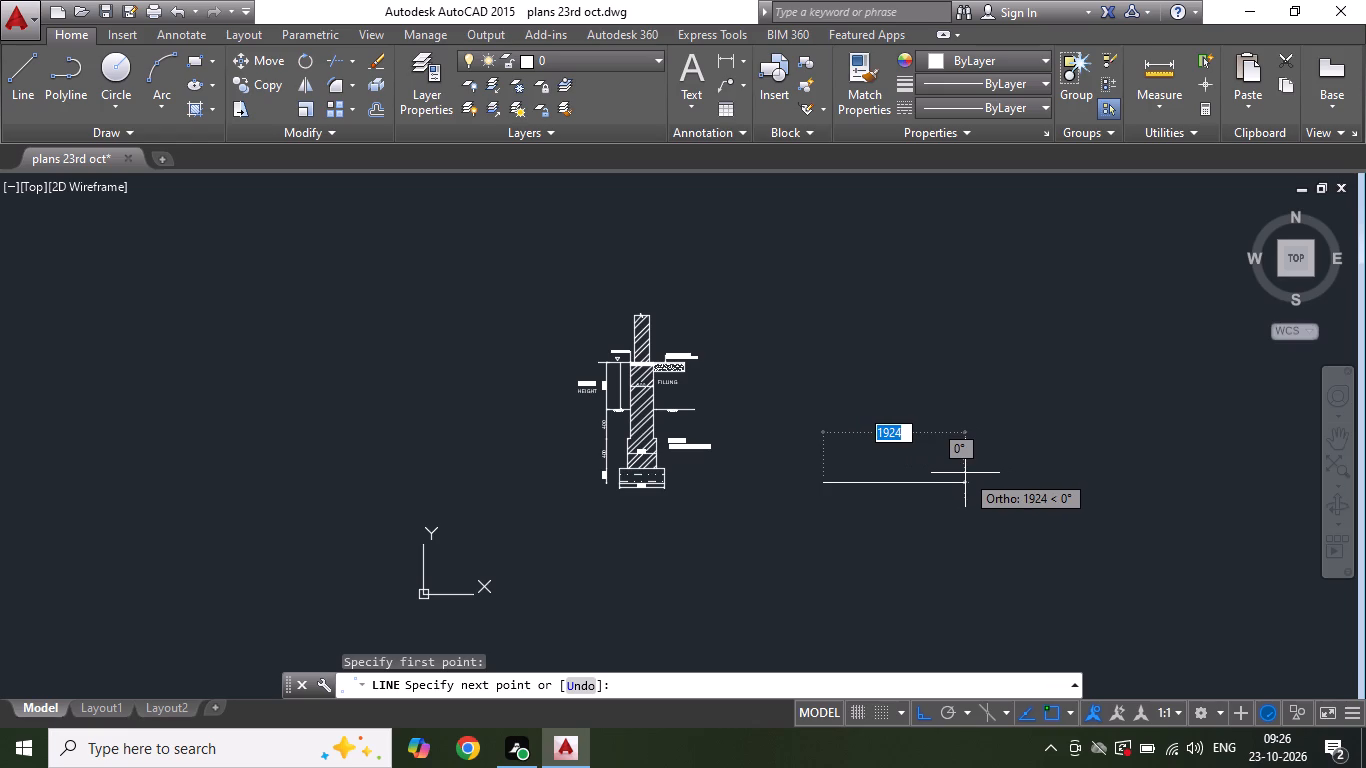
text(800)
key(Return)
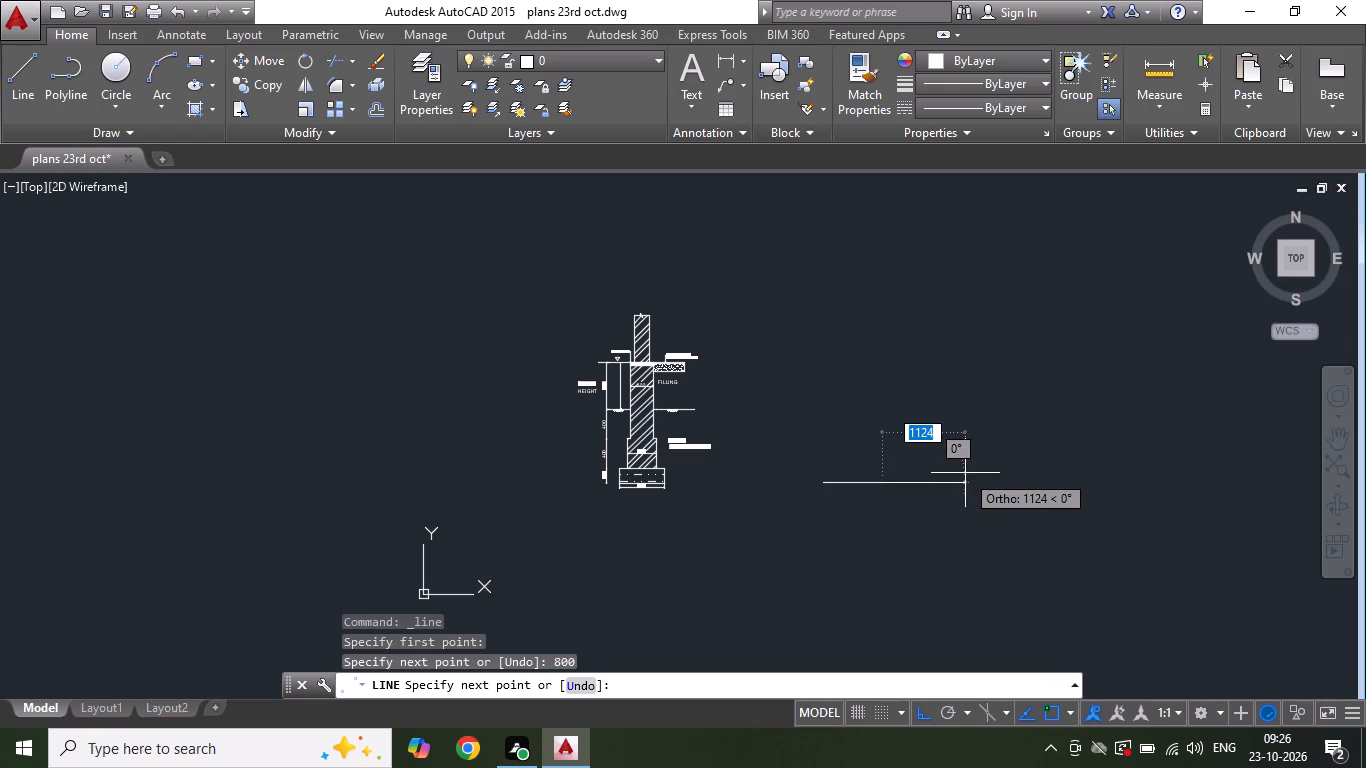
scroll(922, 403, up, 1)
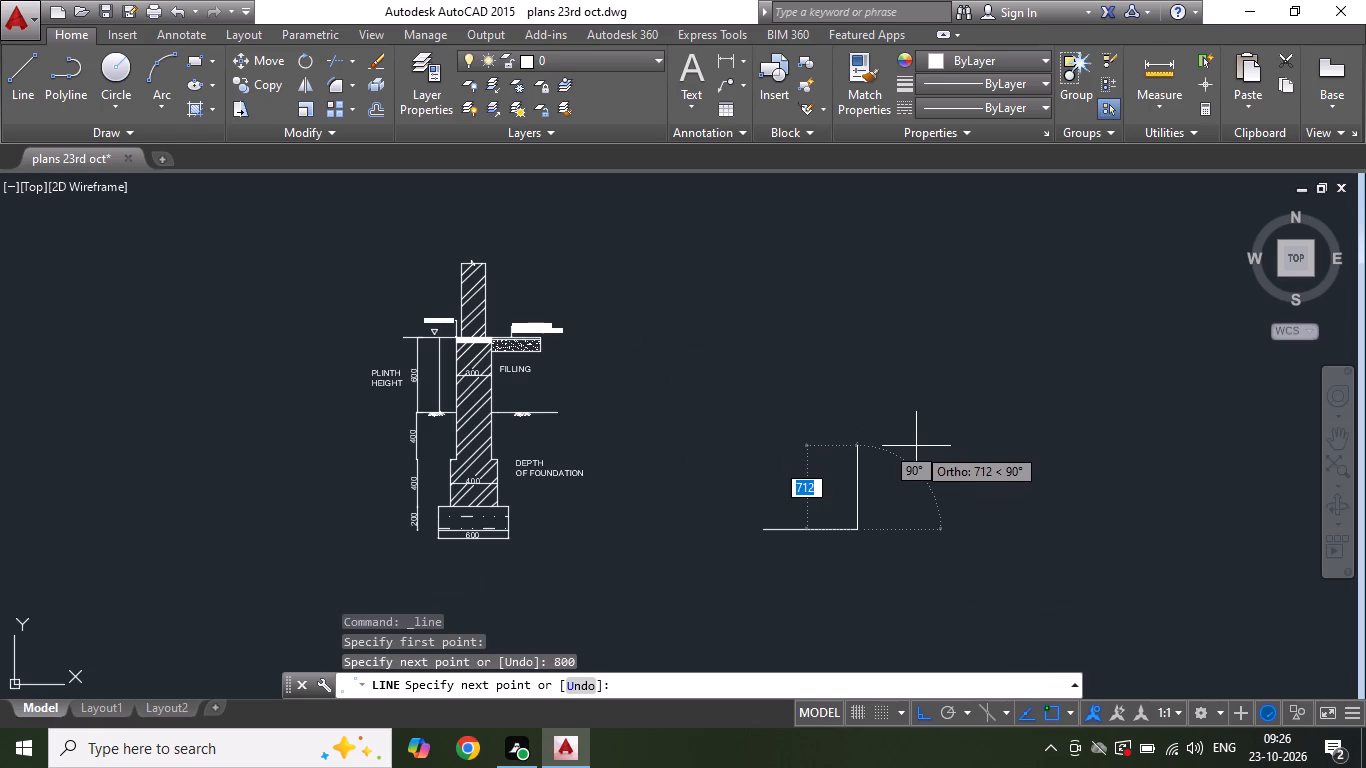
text(300)
key(Return)
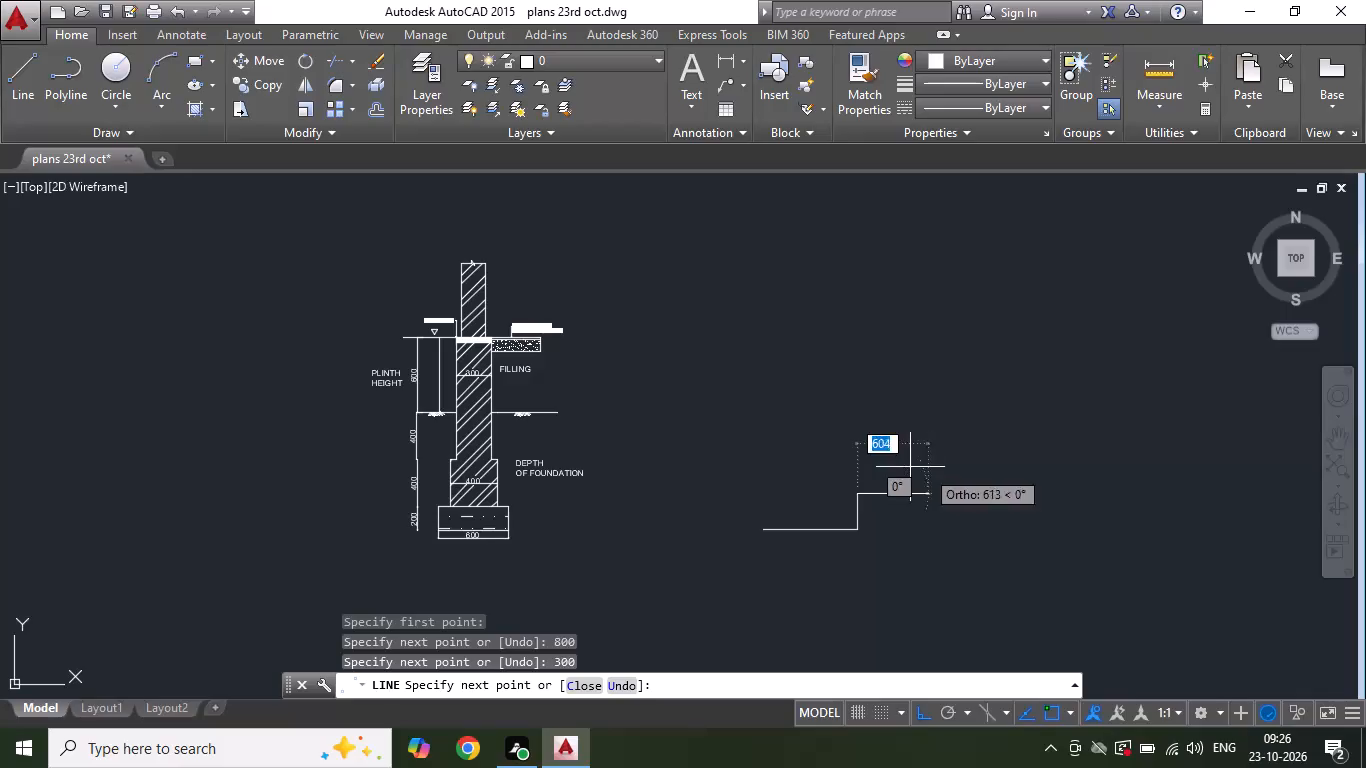
text(800)
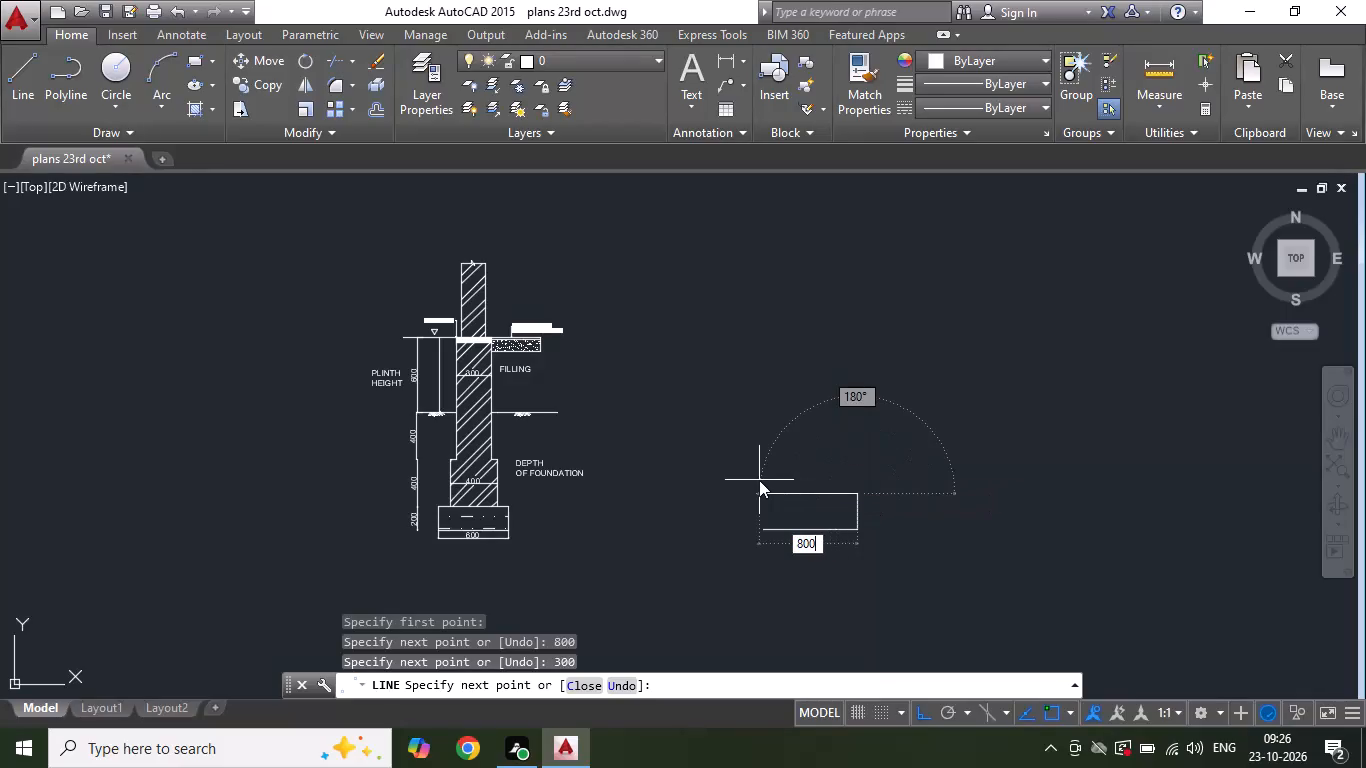
key(Return)
click(761, 529)
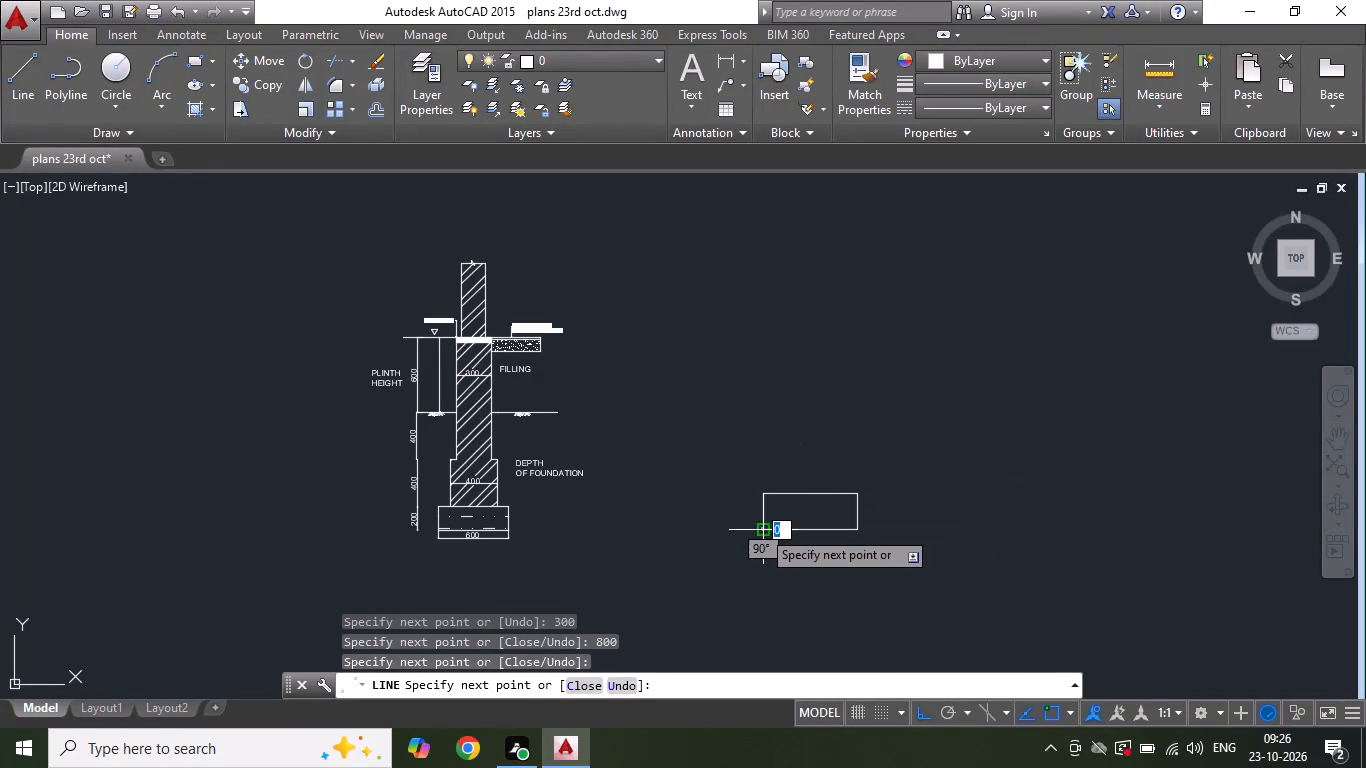
key(Escape)
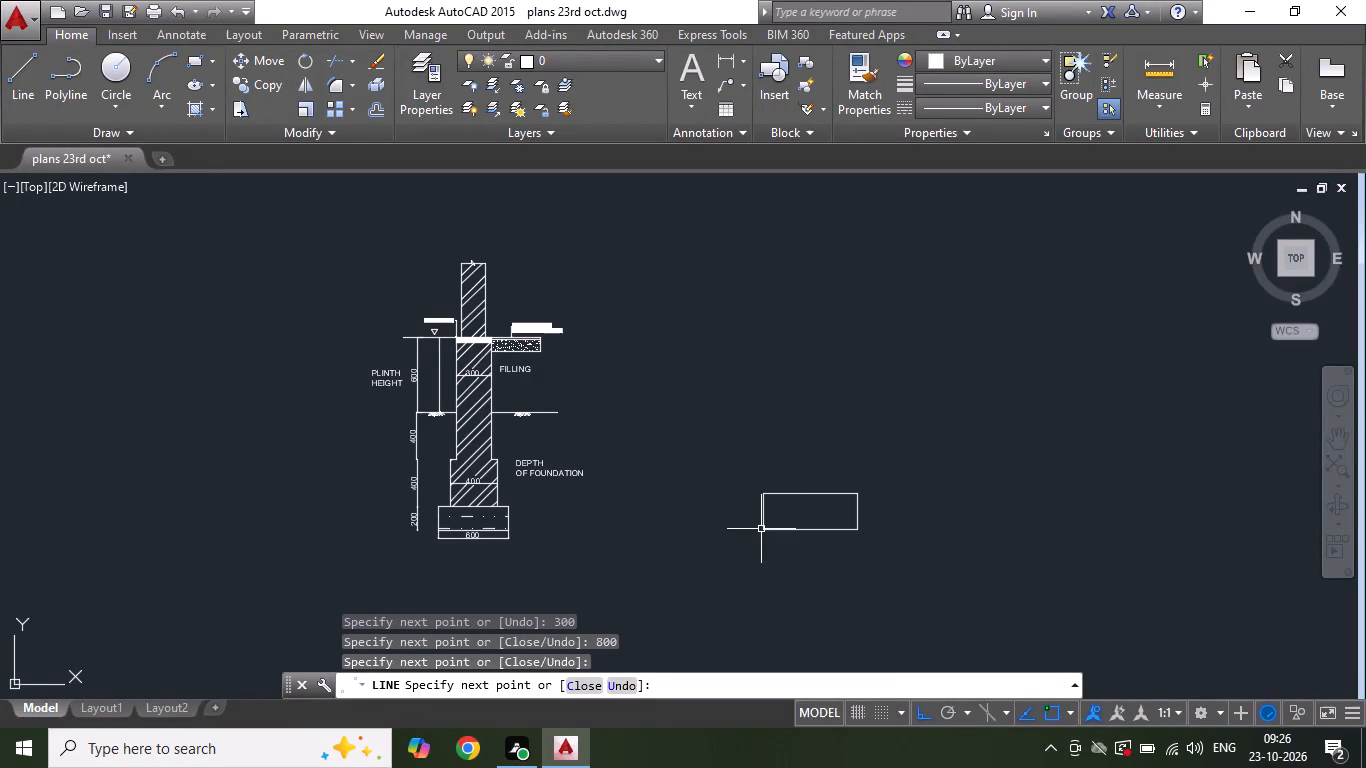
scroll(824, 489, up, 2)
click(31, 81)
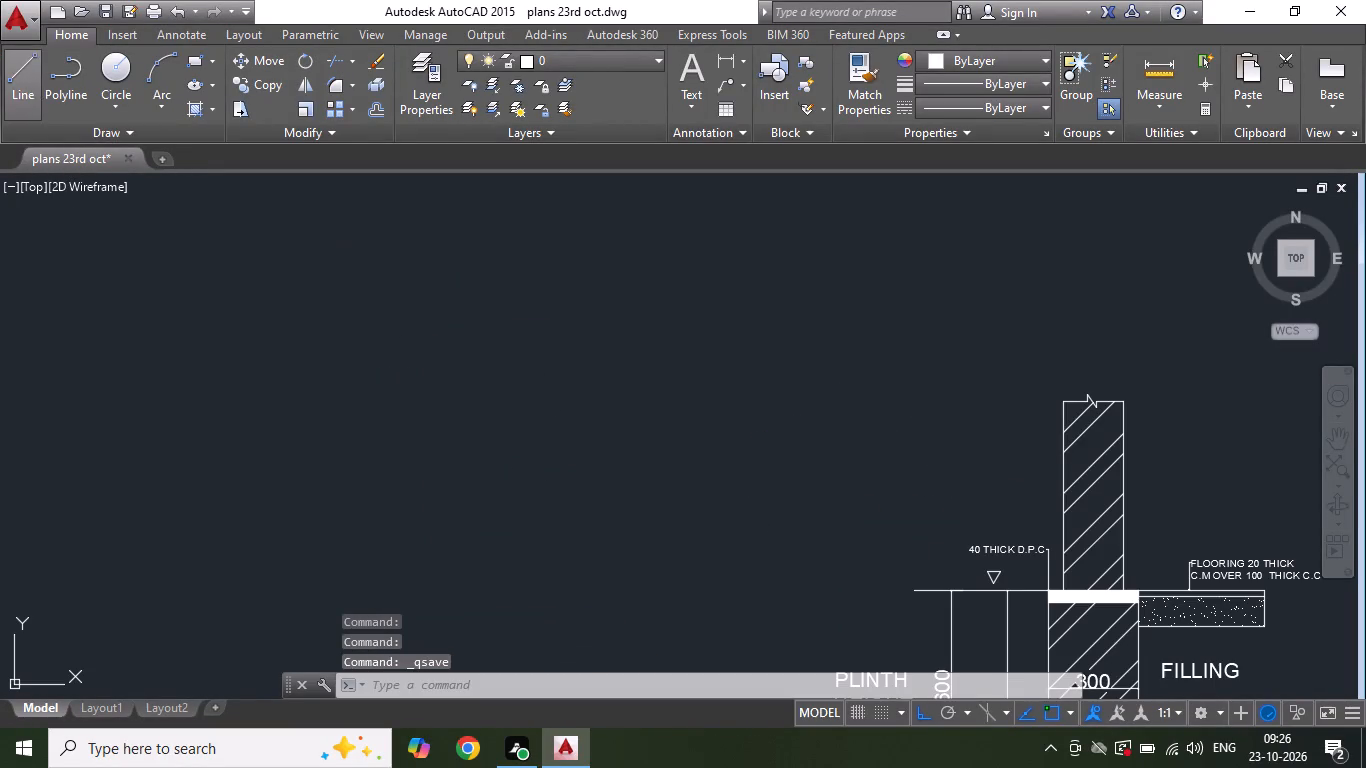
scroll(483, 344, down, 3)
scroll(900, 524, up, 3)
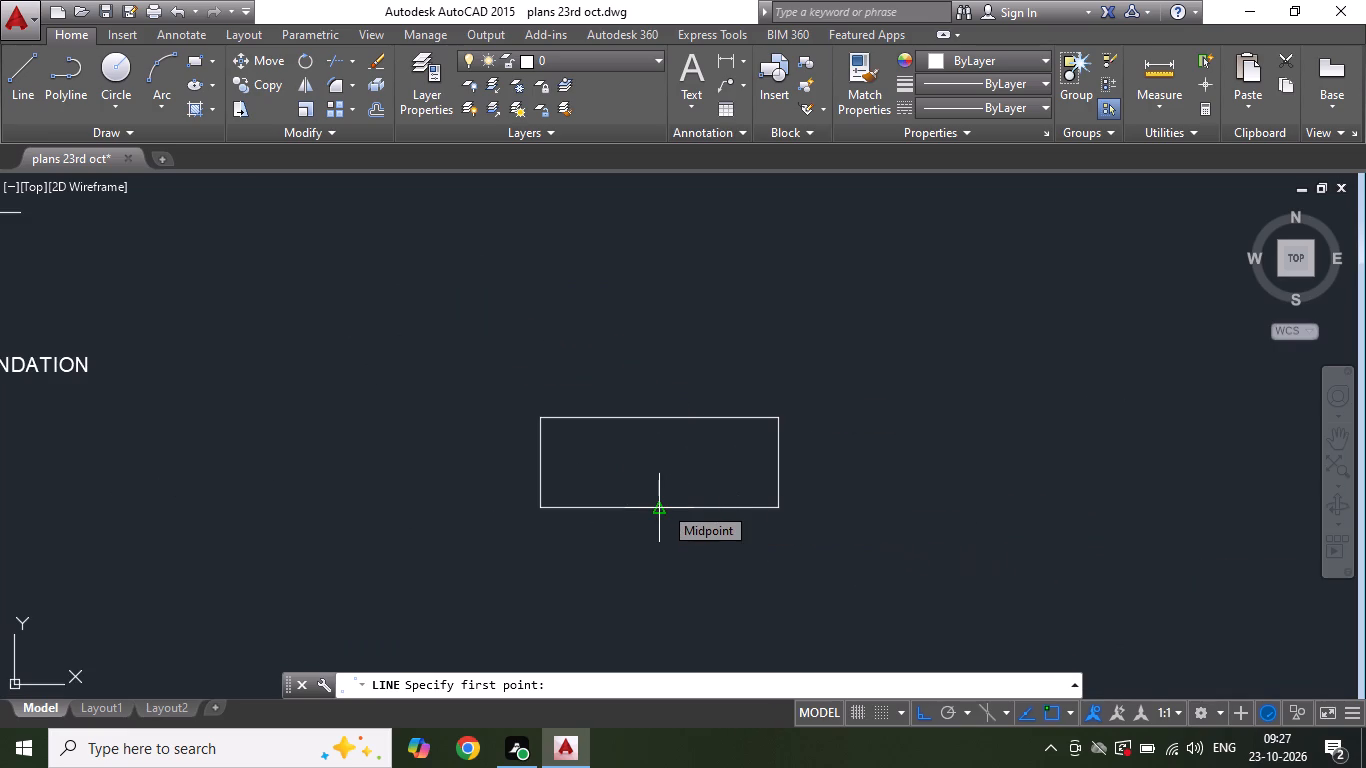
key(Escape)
Open the quick calculator and calculate half of the base width, 800/2.
text(CAL)
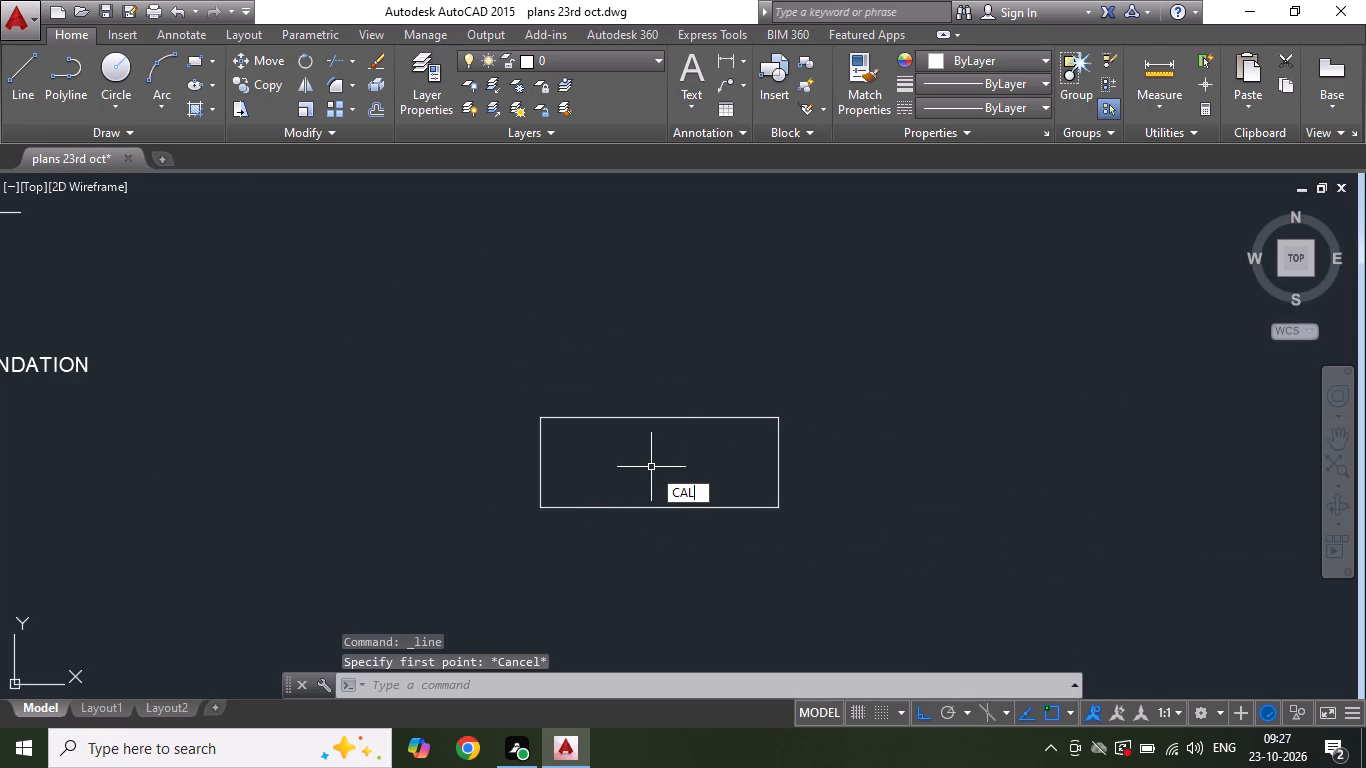
click(728, 524)
click(1090, 438)
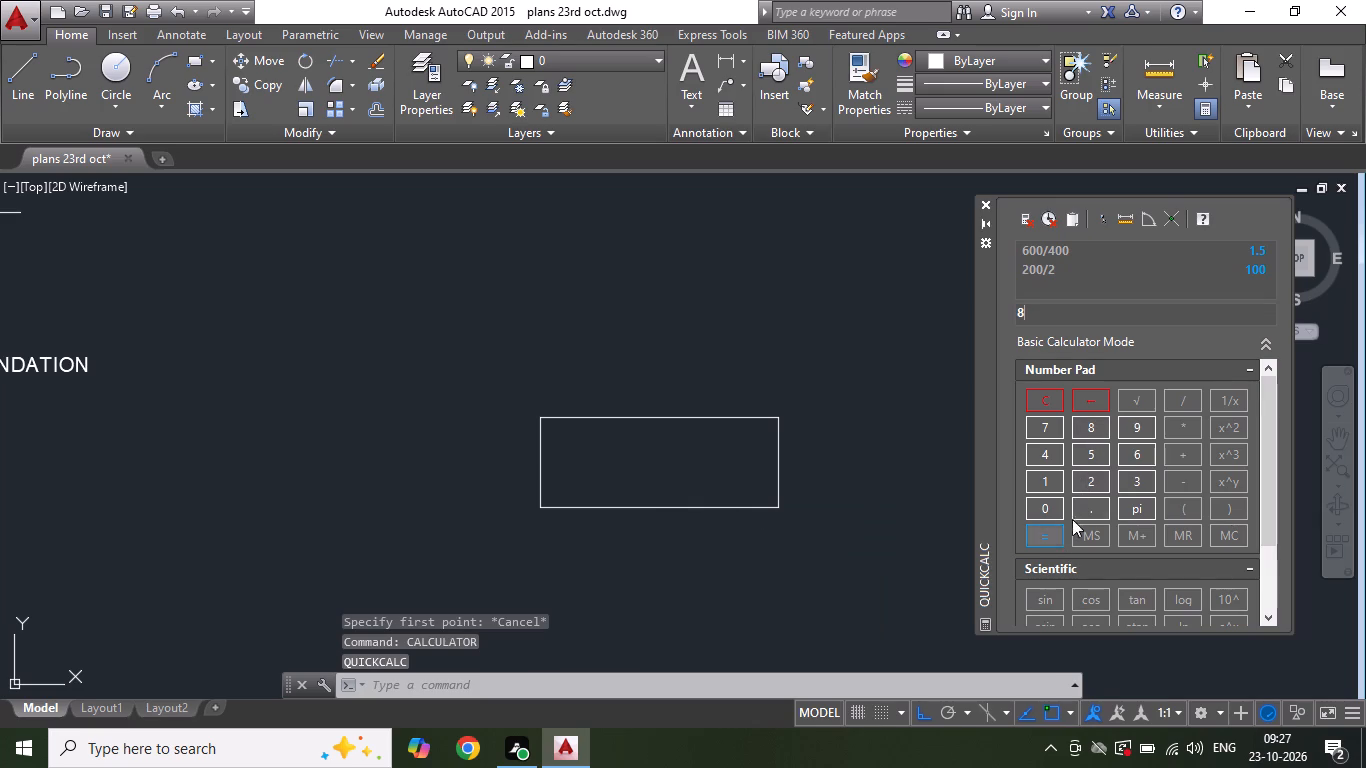
double_click(1051, 506)
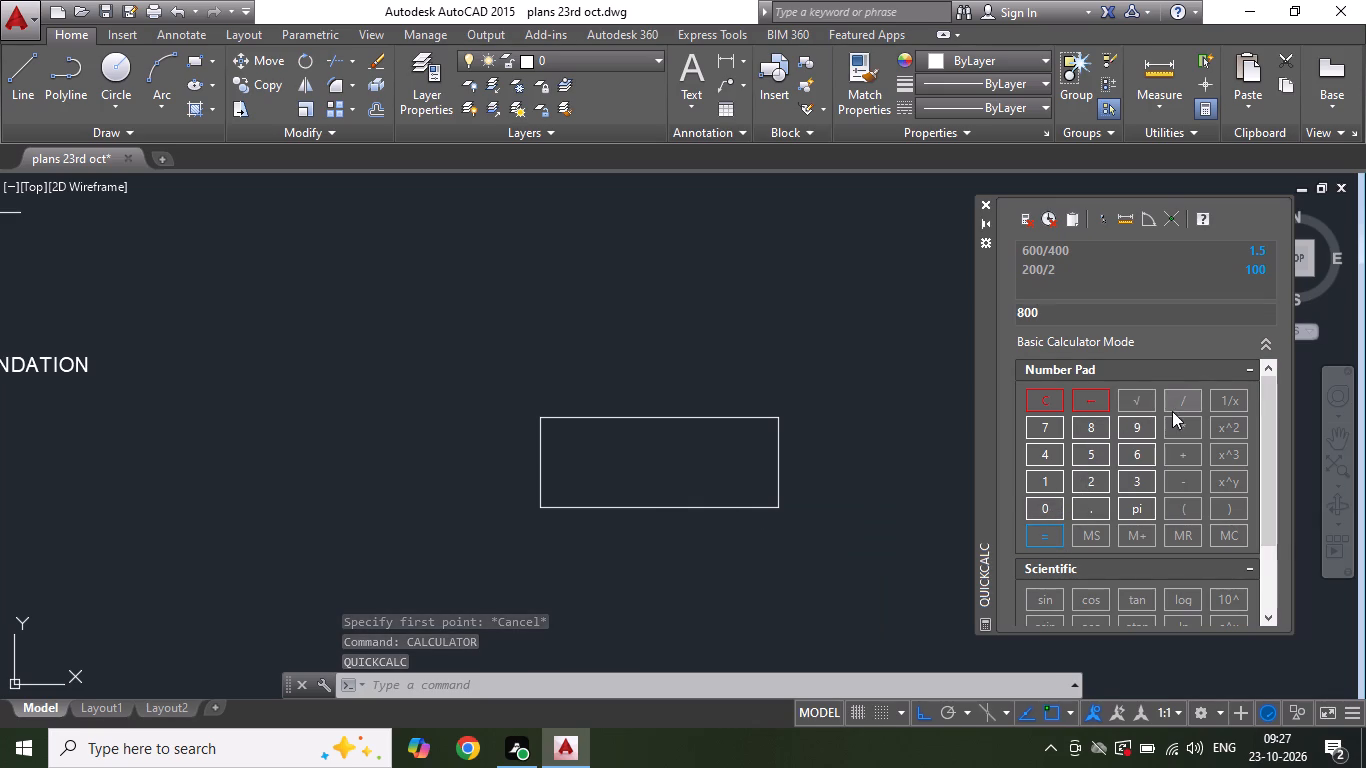
click(1181, 408)
click(1086, 487)
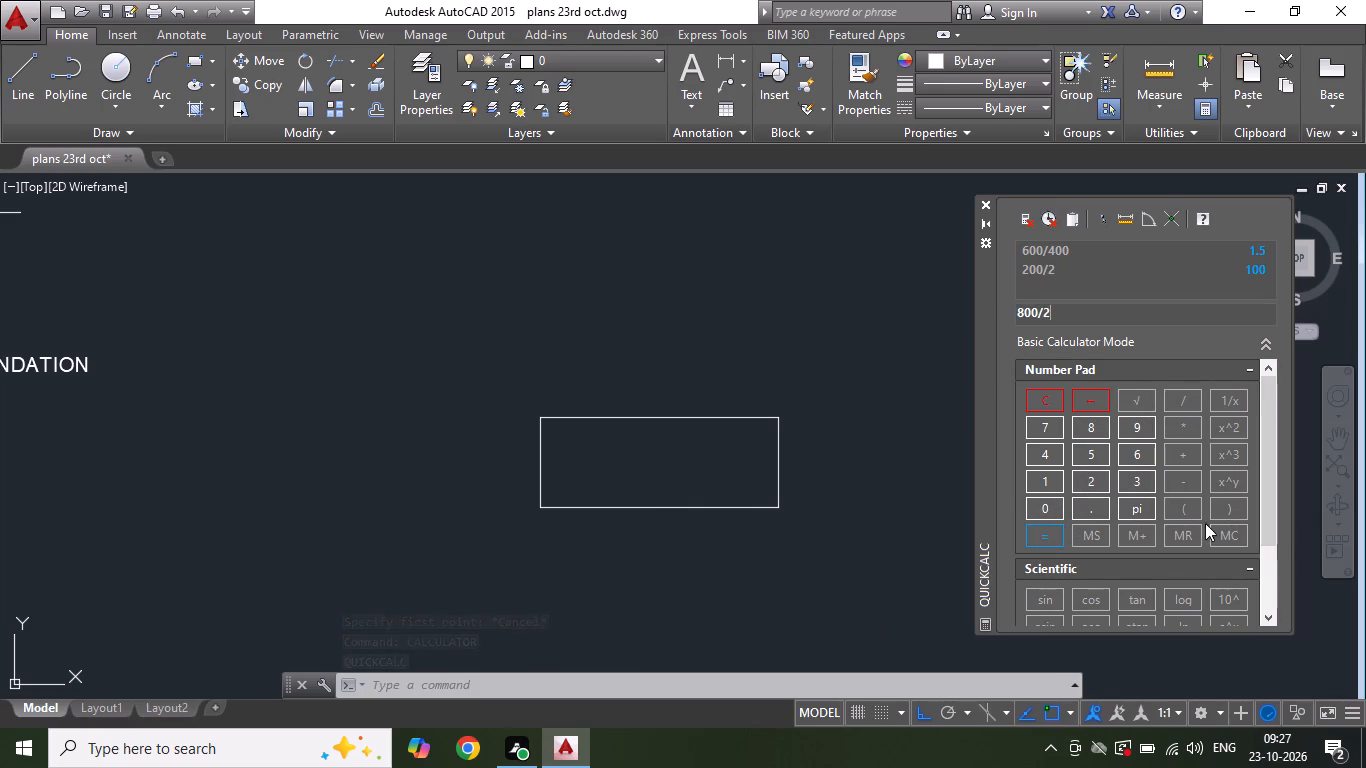
click(1049, 539)
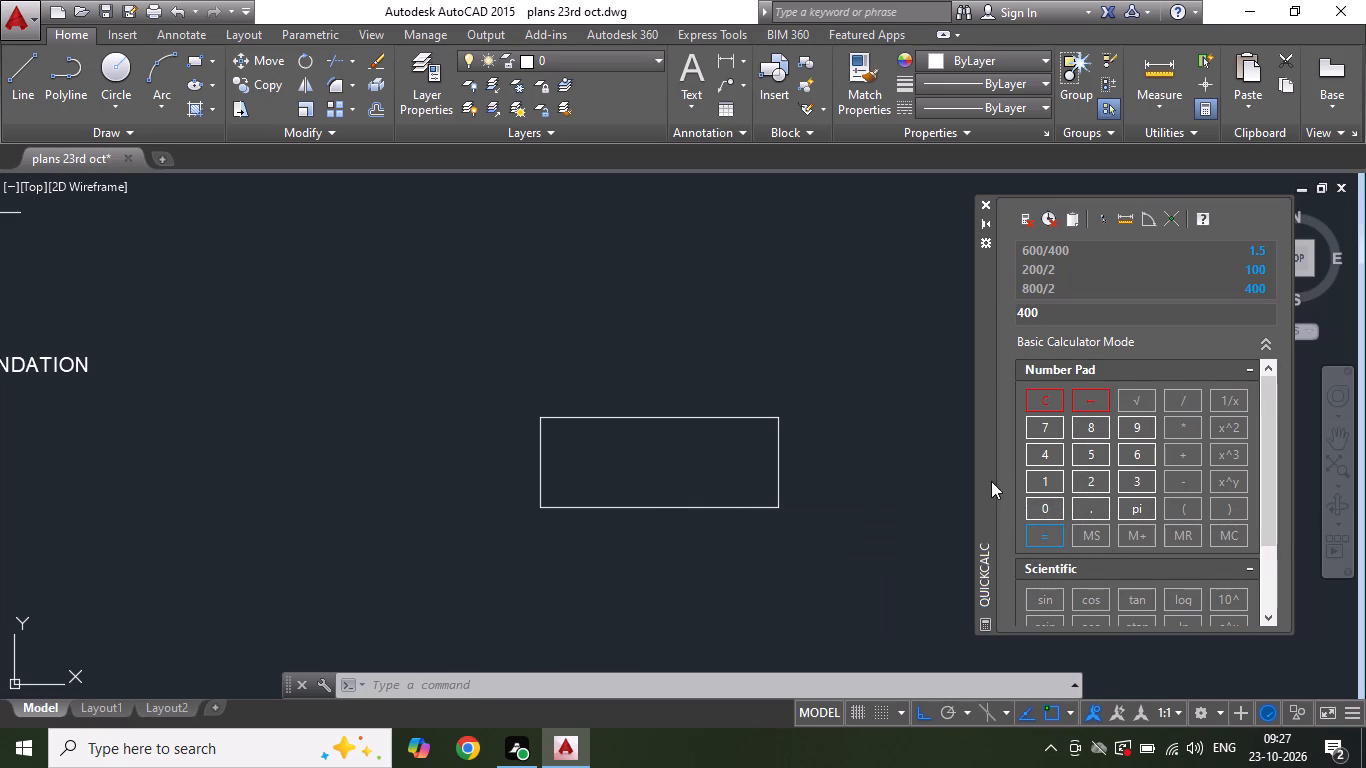
click(666, 348)
Draw a vertical centre line 500 long upward from the midpoint of the new base rectangle's bottom edge.
click(26, 74)
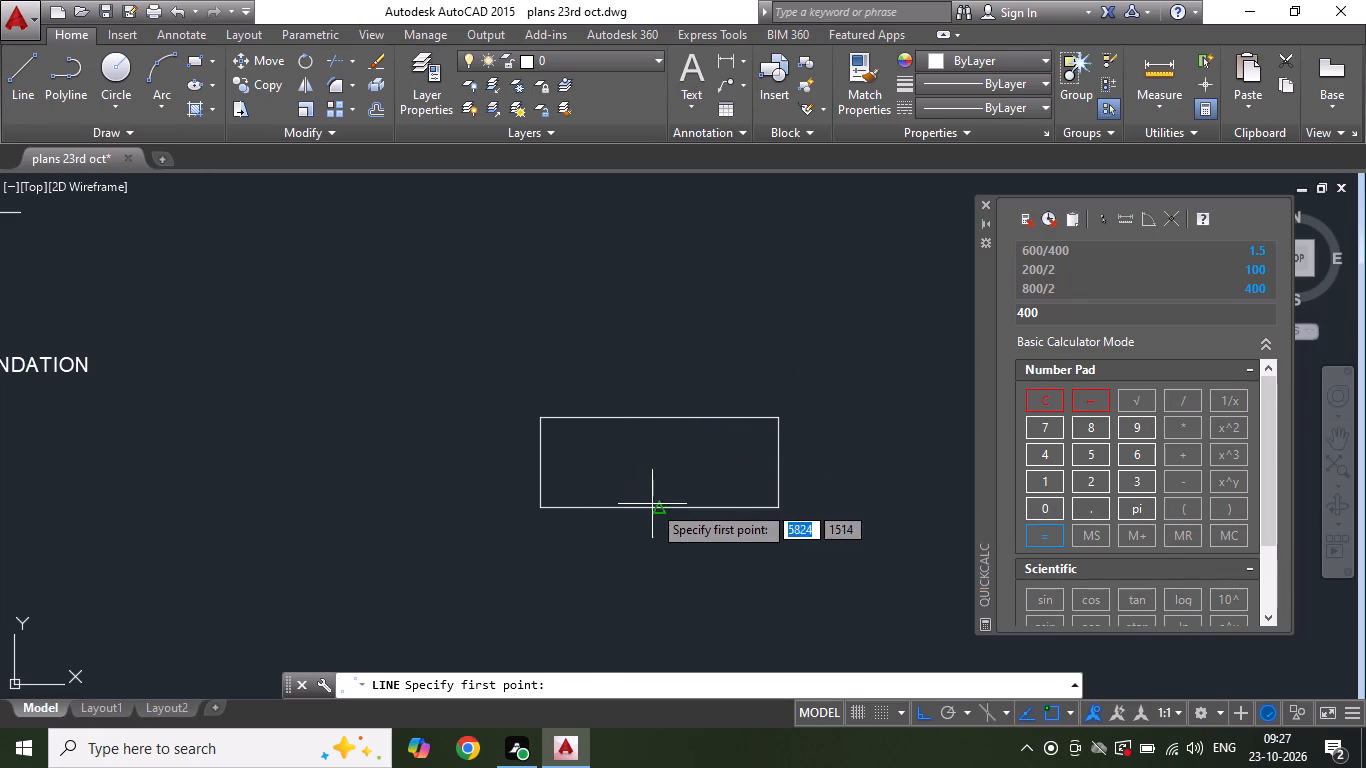
click(658, 504)
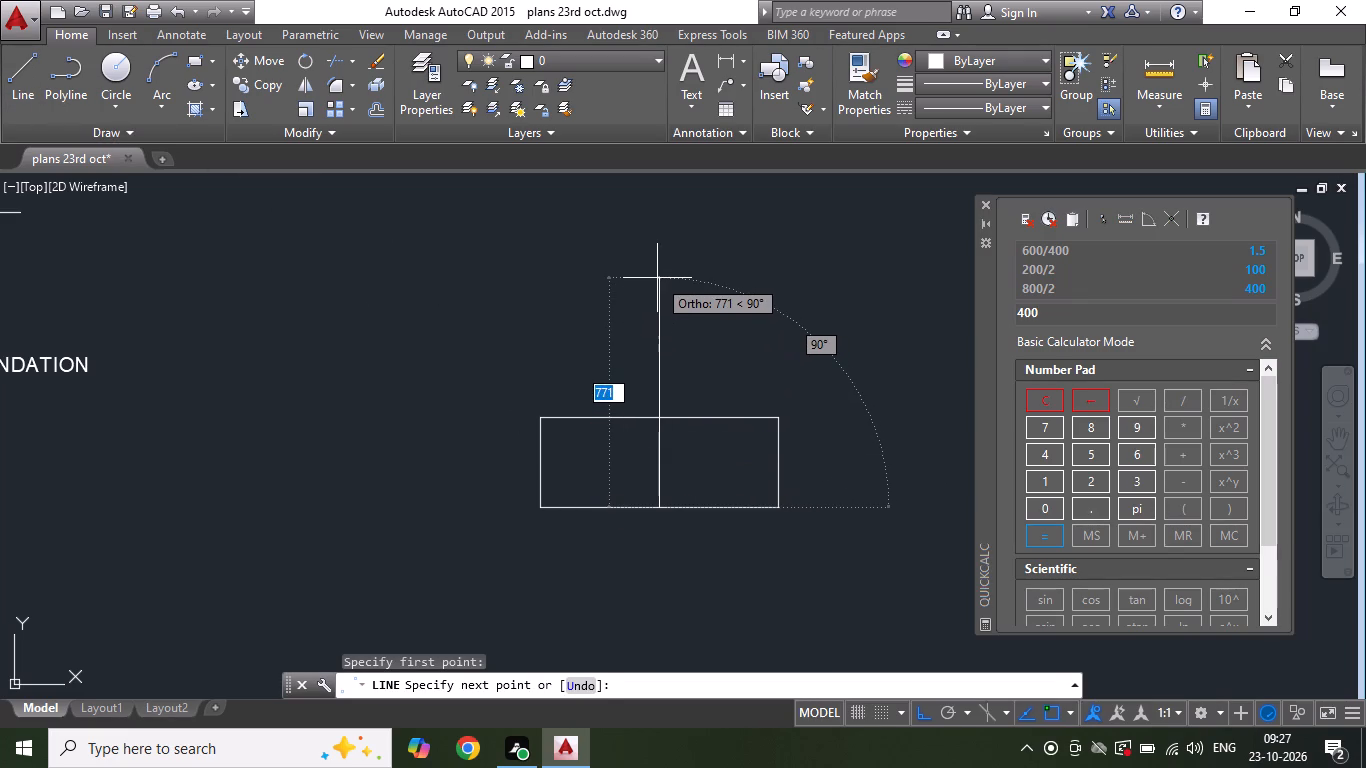
text(500')
key(Return)
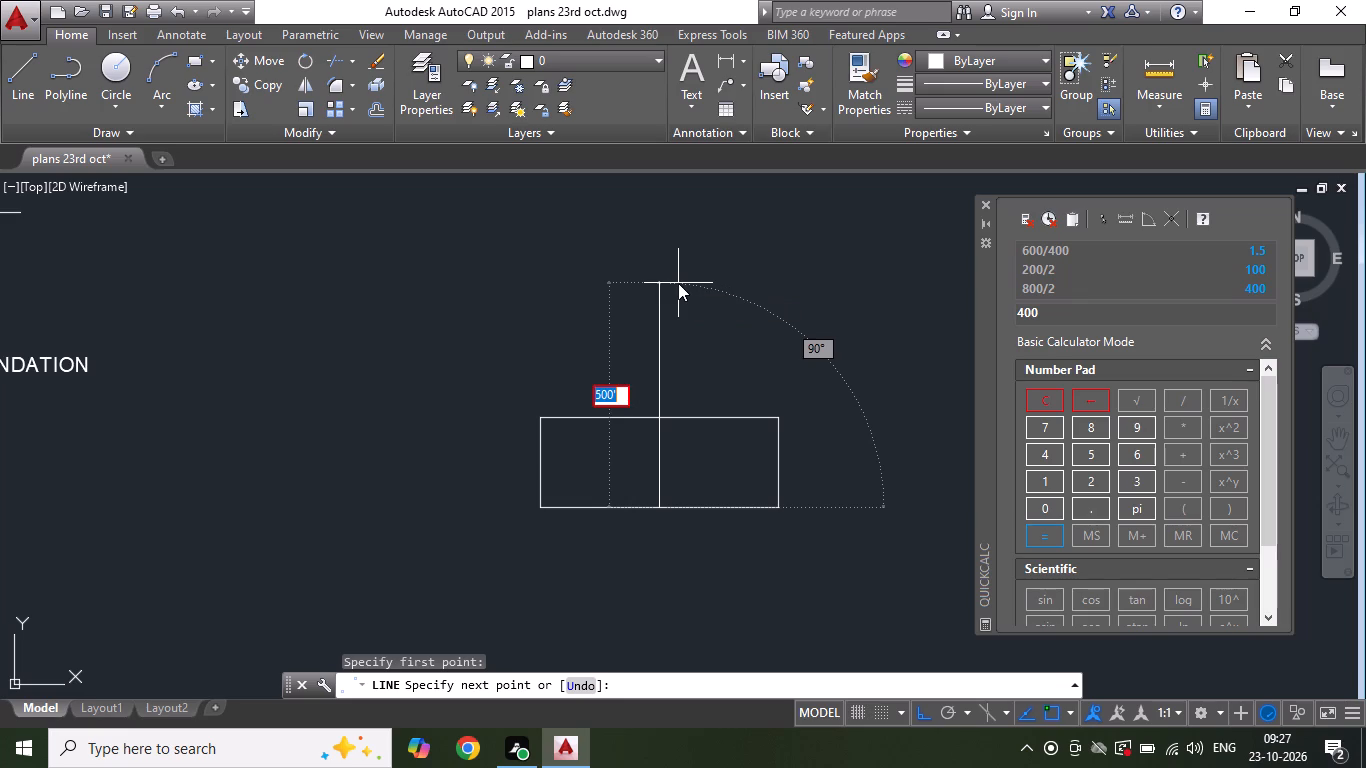
text(500)
key(Return)
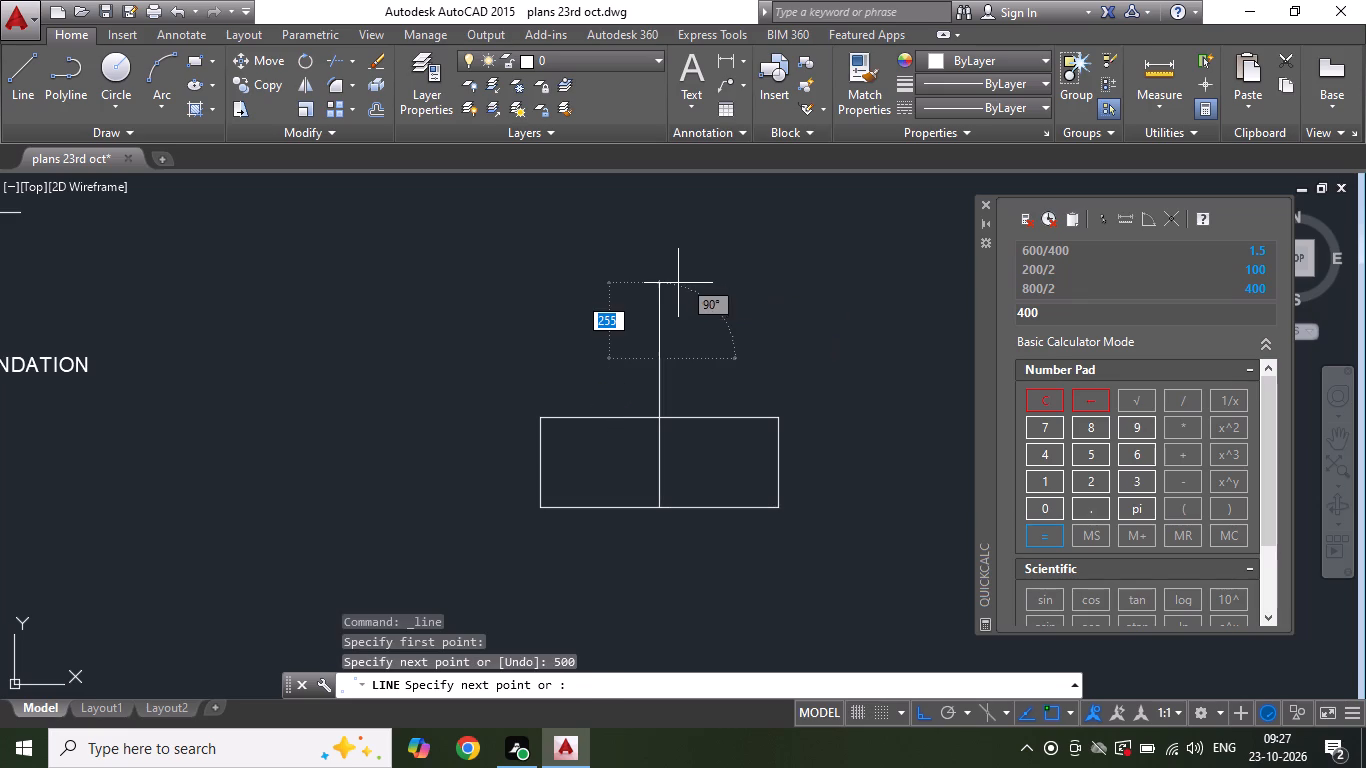
key(Escape)
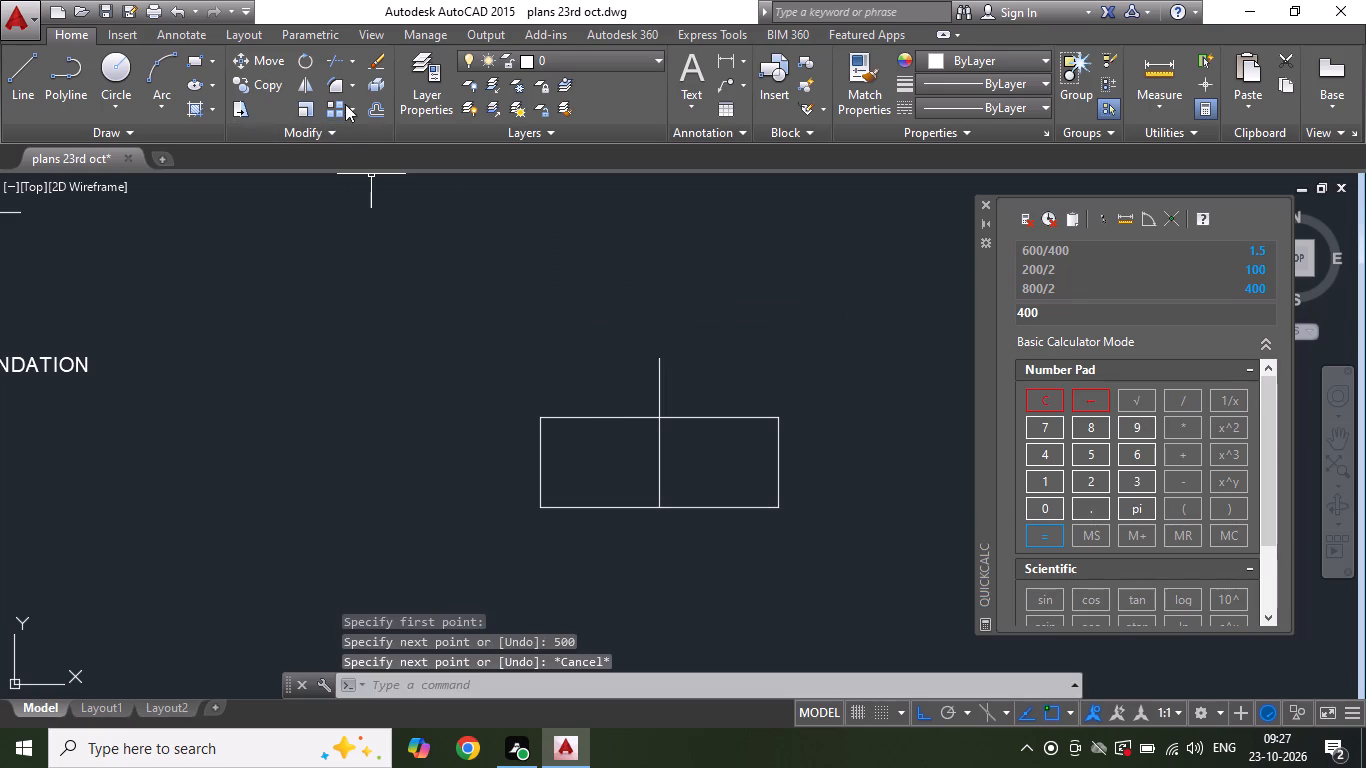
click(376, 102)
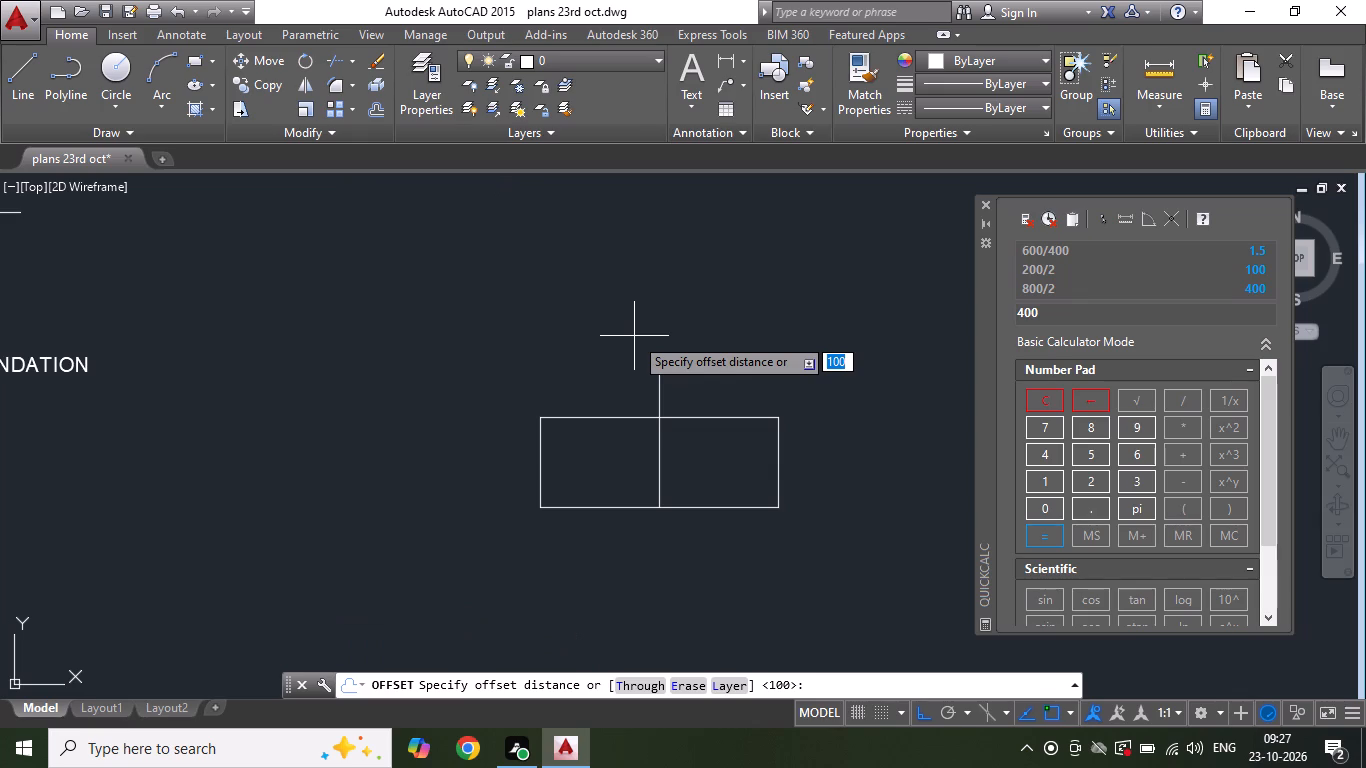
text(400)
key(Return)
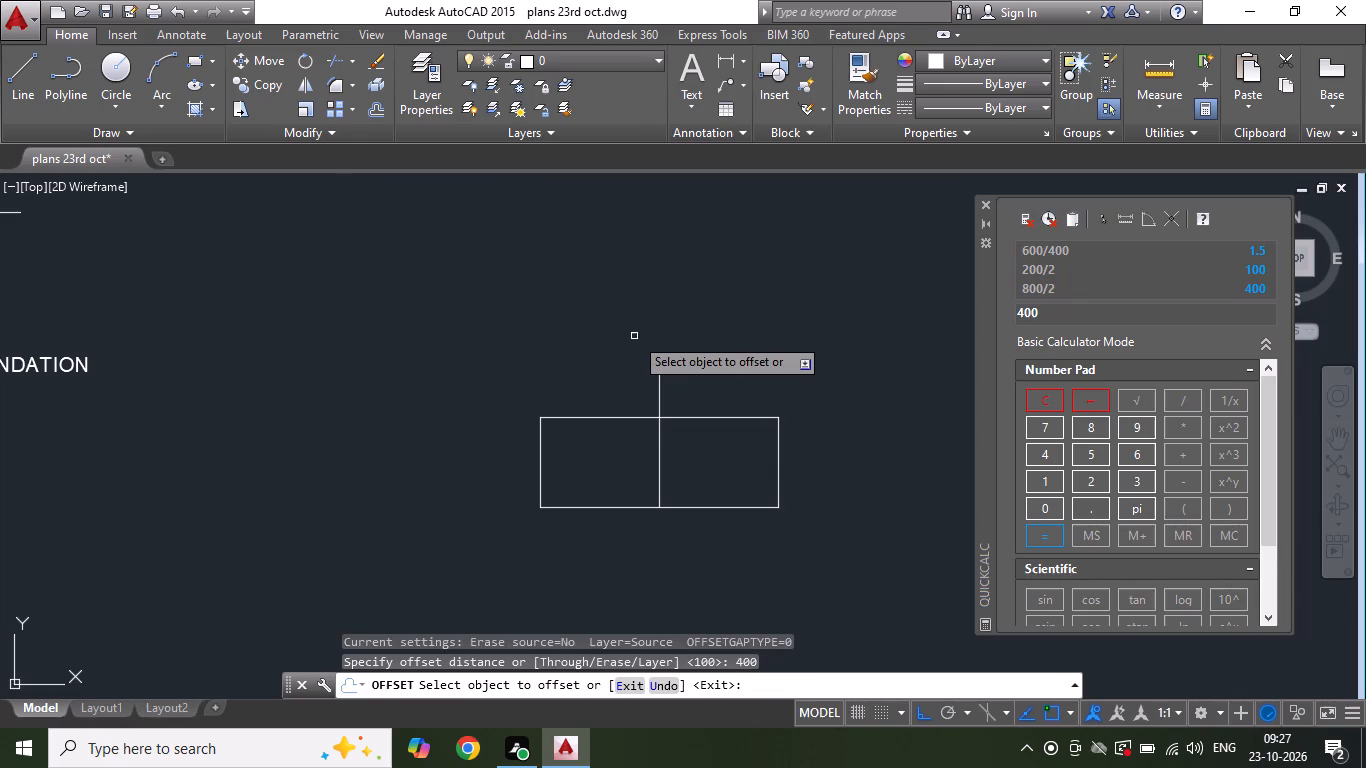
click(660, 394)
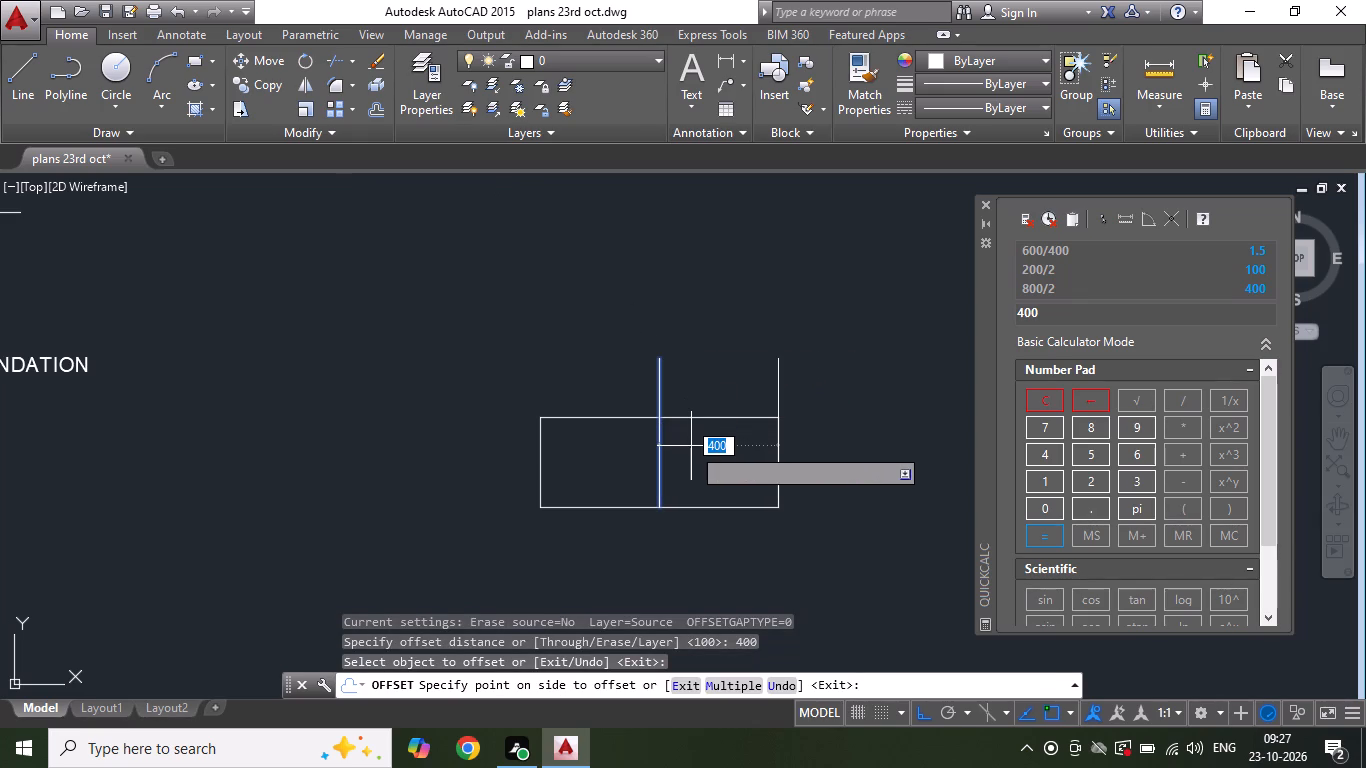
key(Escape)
Measure how far the footing projects beyond the 400 wide wall base in the first foundation section.
scroll(717, 407, down, 3)
scroll(532, 420, up, 3)
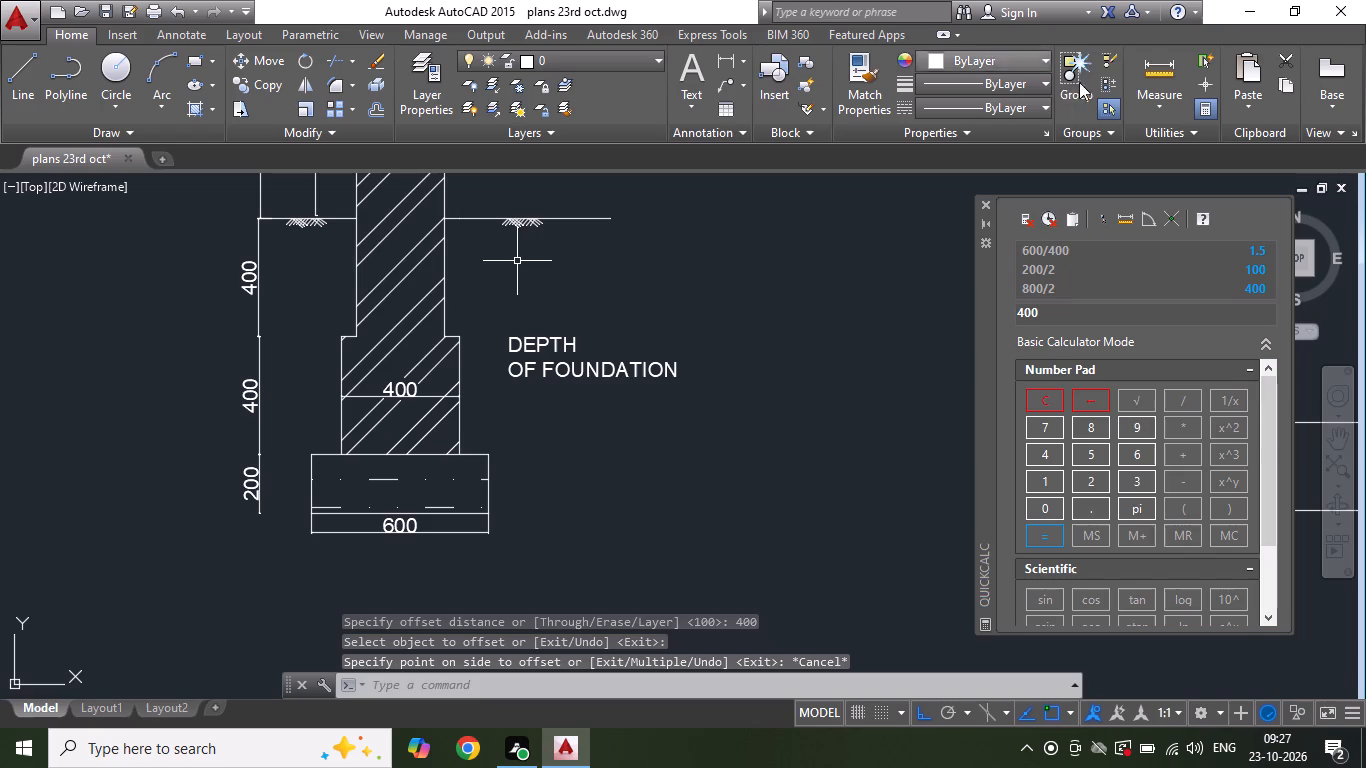
click(1154, 71)
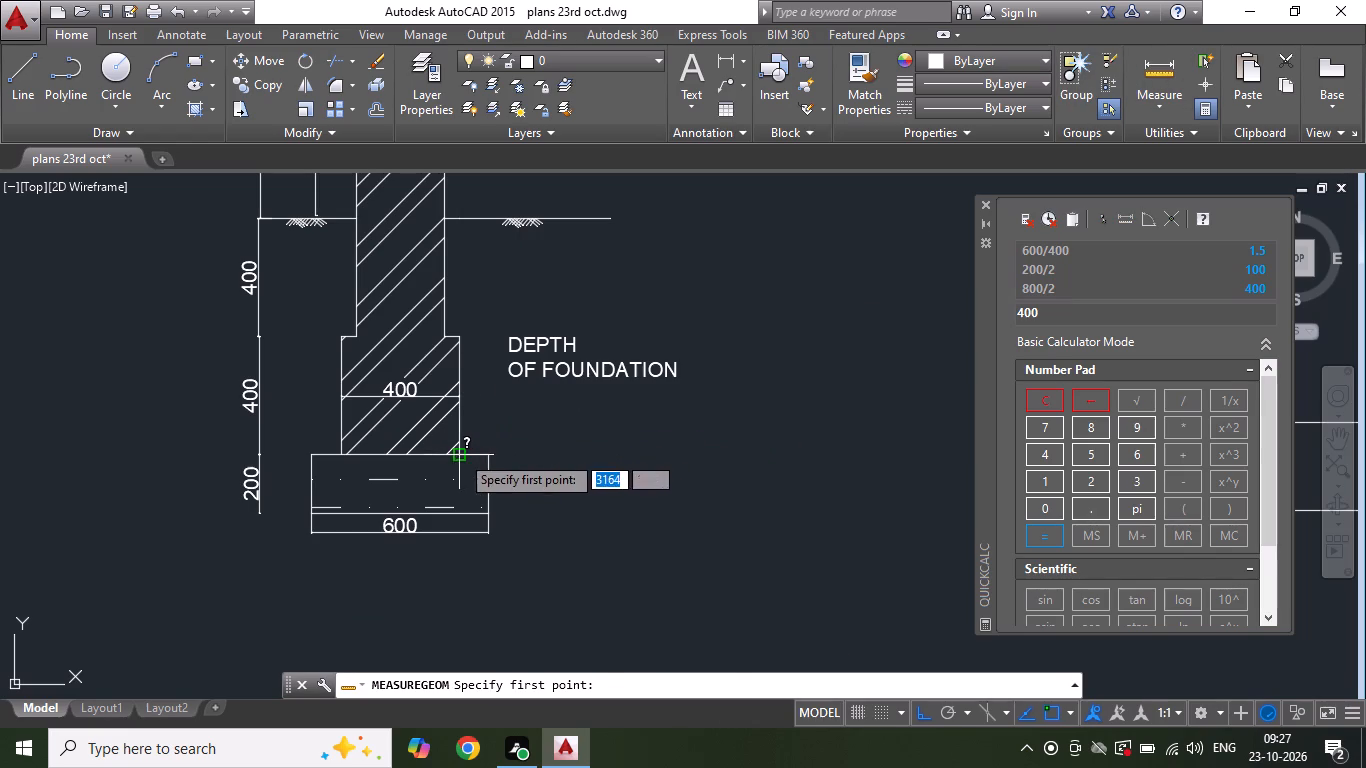
click(460, 454)
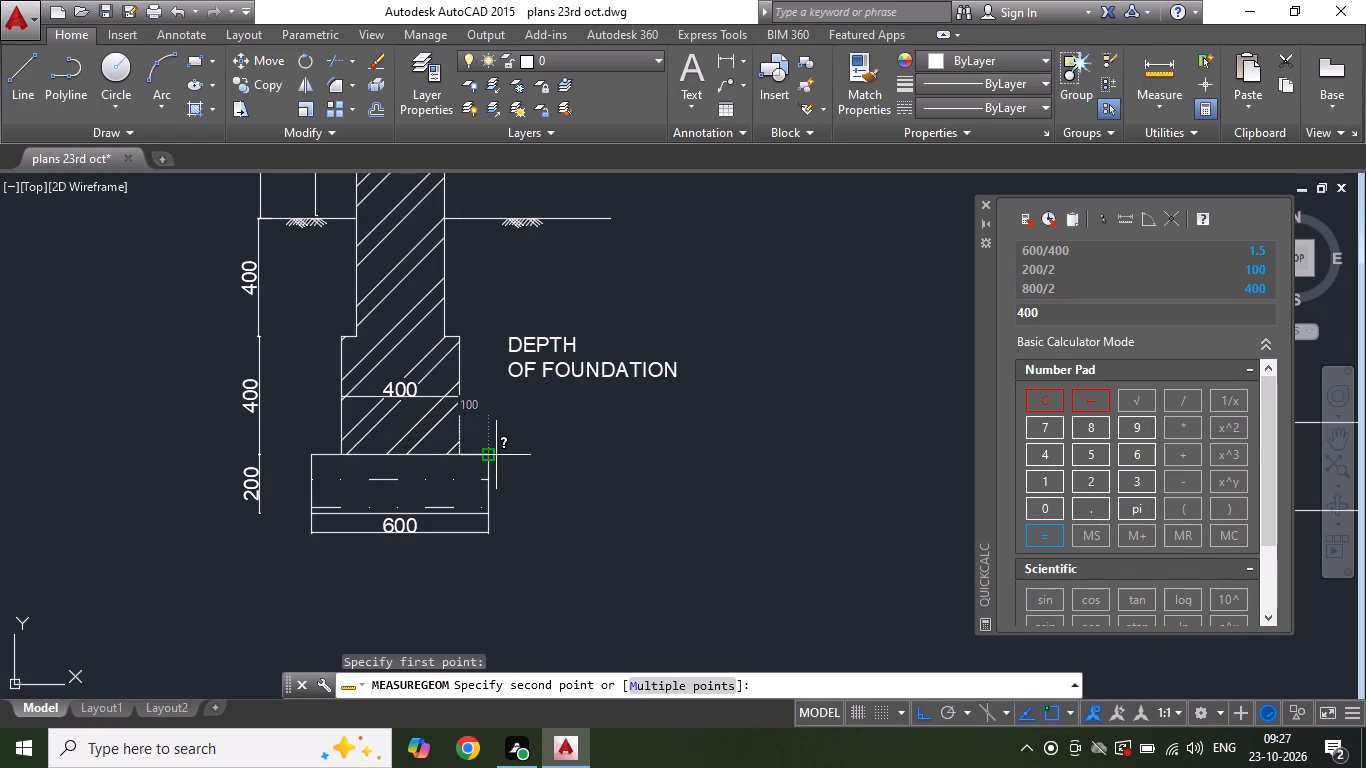
scroll(456, 474, down, 3)
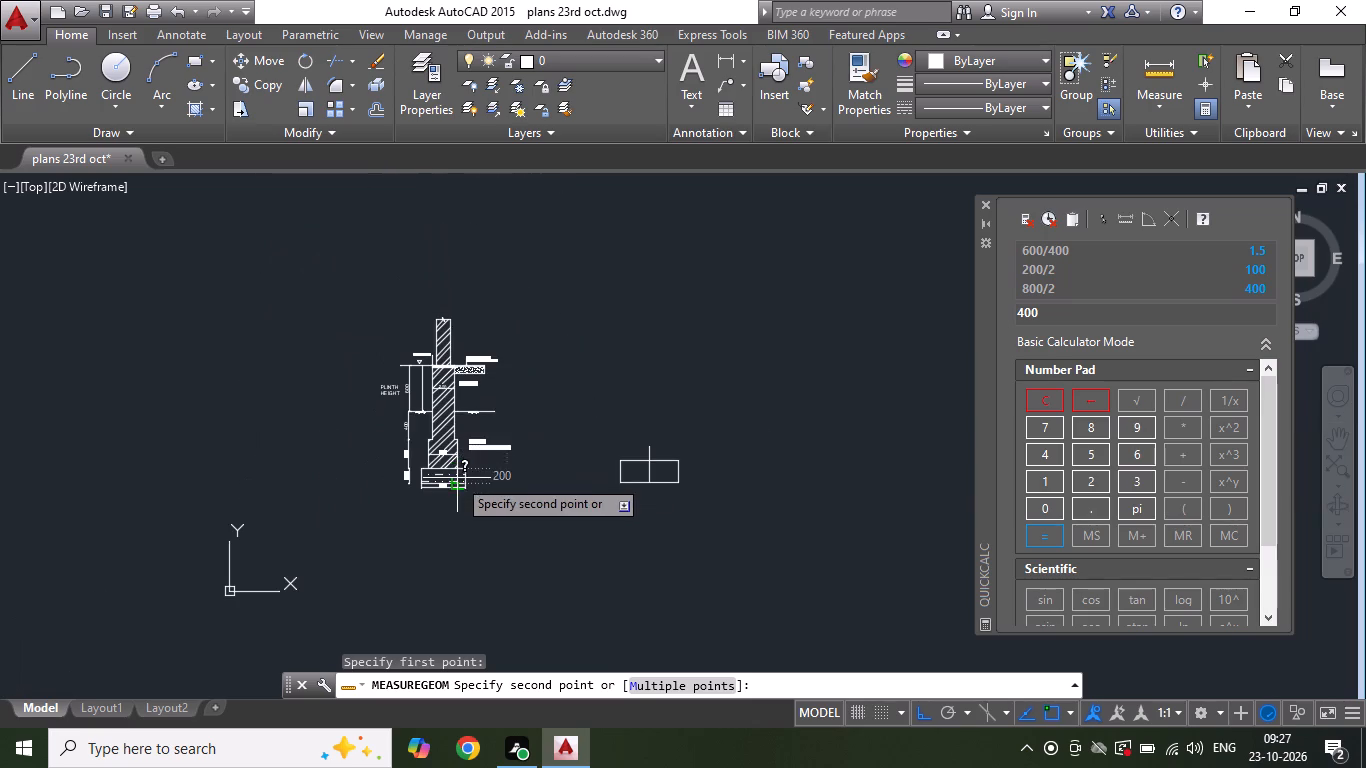
key(Escape)
Offset the vertical centre line of the second section by 300 to both sides and close the calculator.
scroll(655, 445, up, 3)
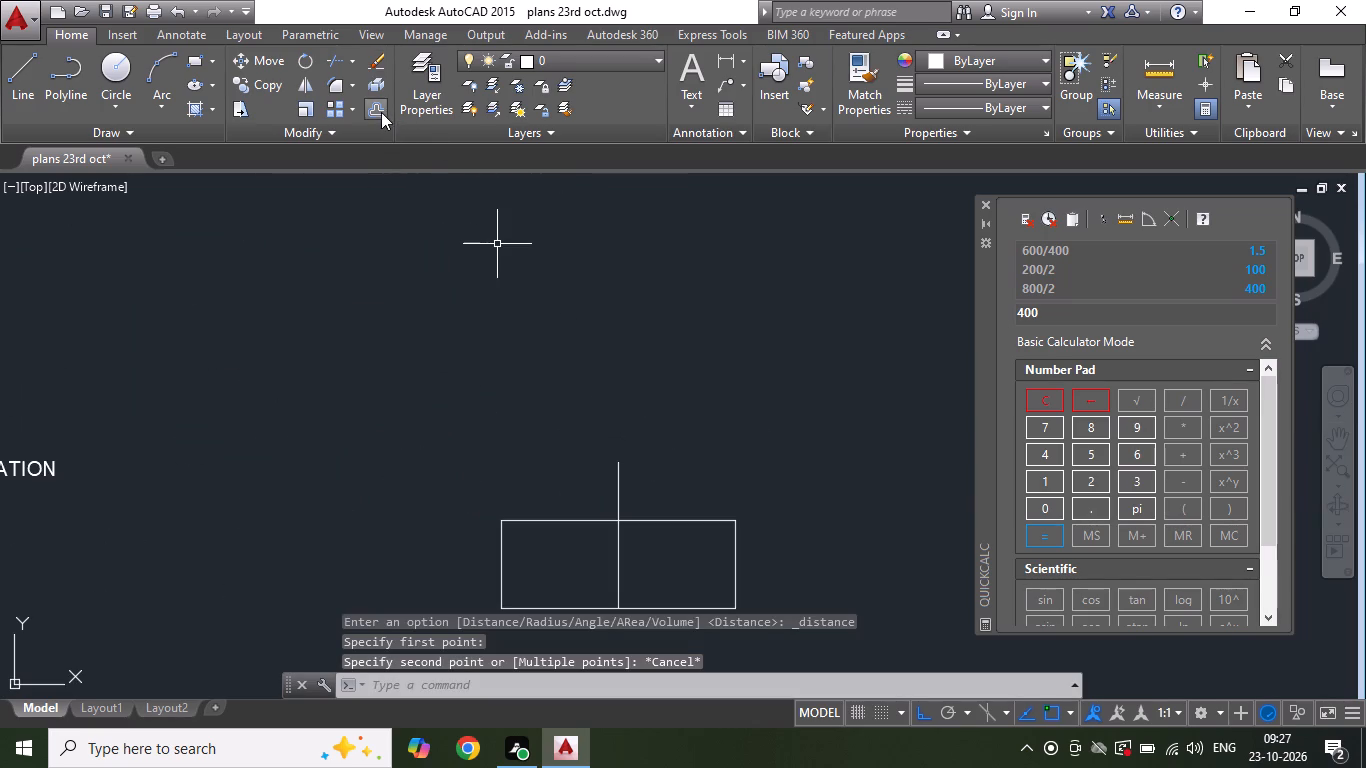
click(381, 112)
text(300)
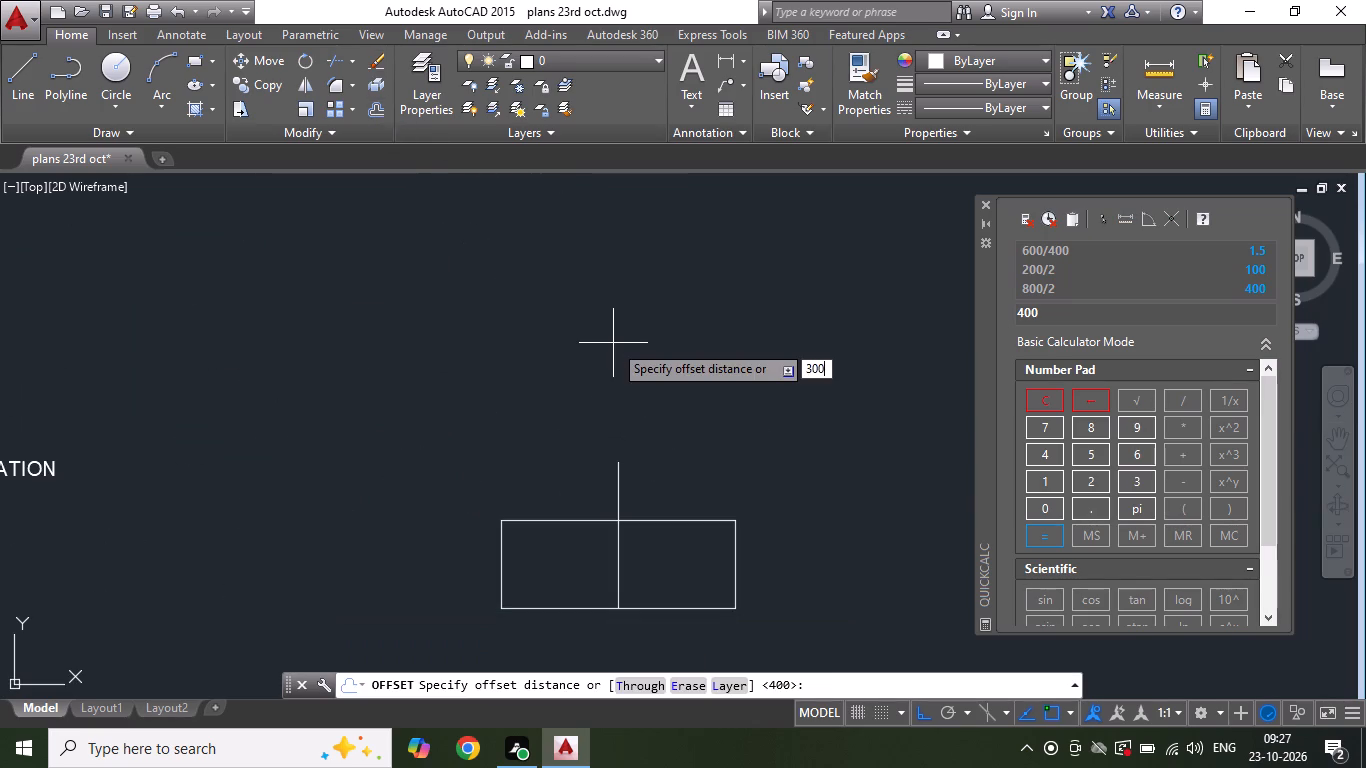
key(Return)
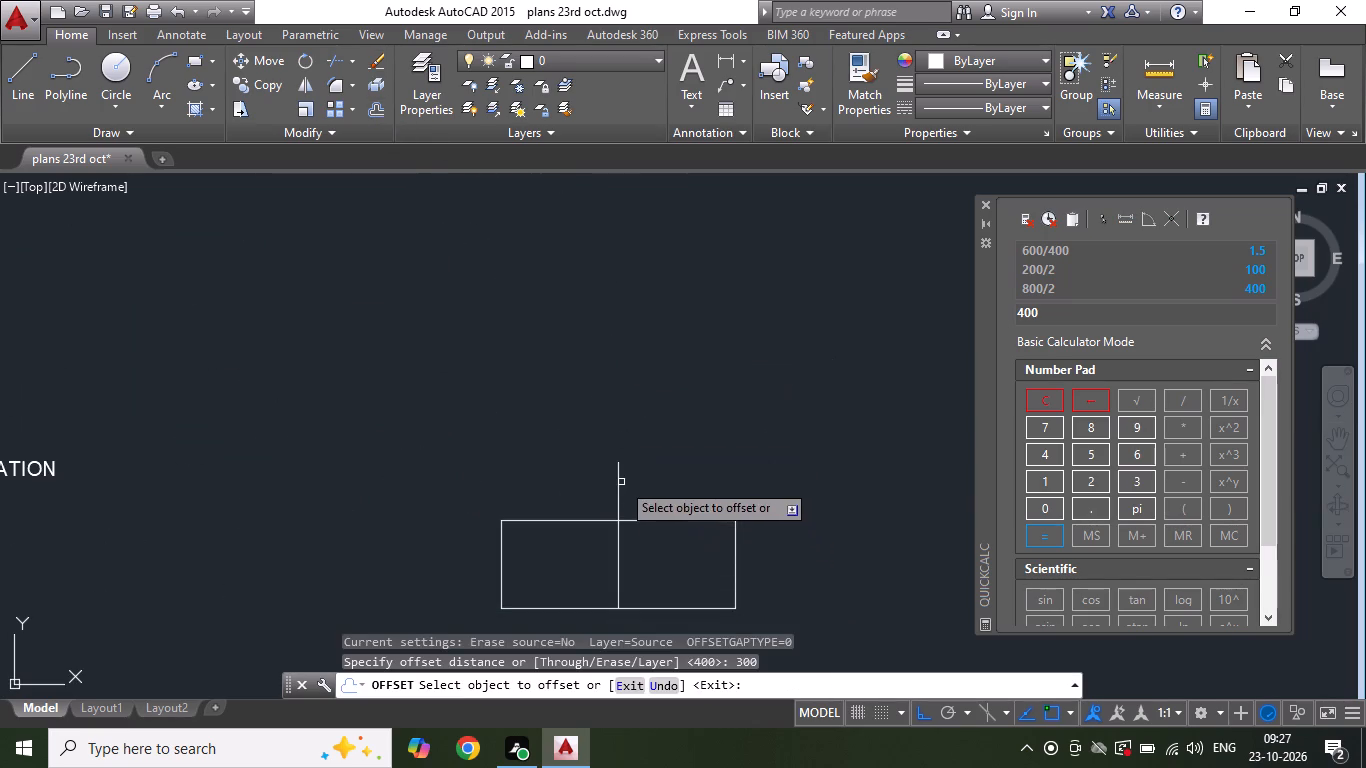
click(621, 482)
click(600, 490)
click(619, 484)
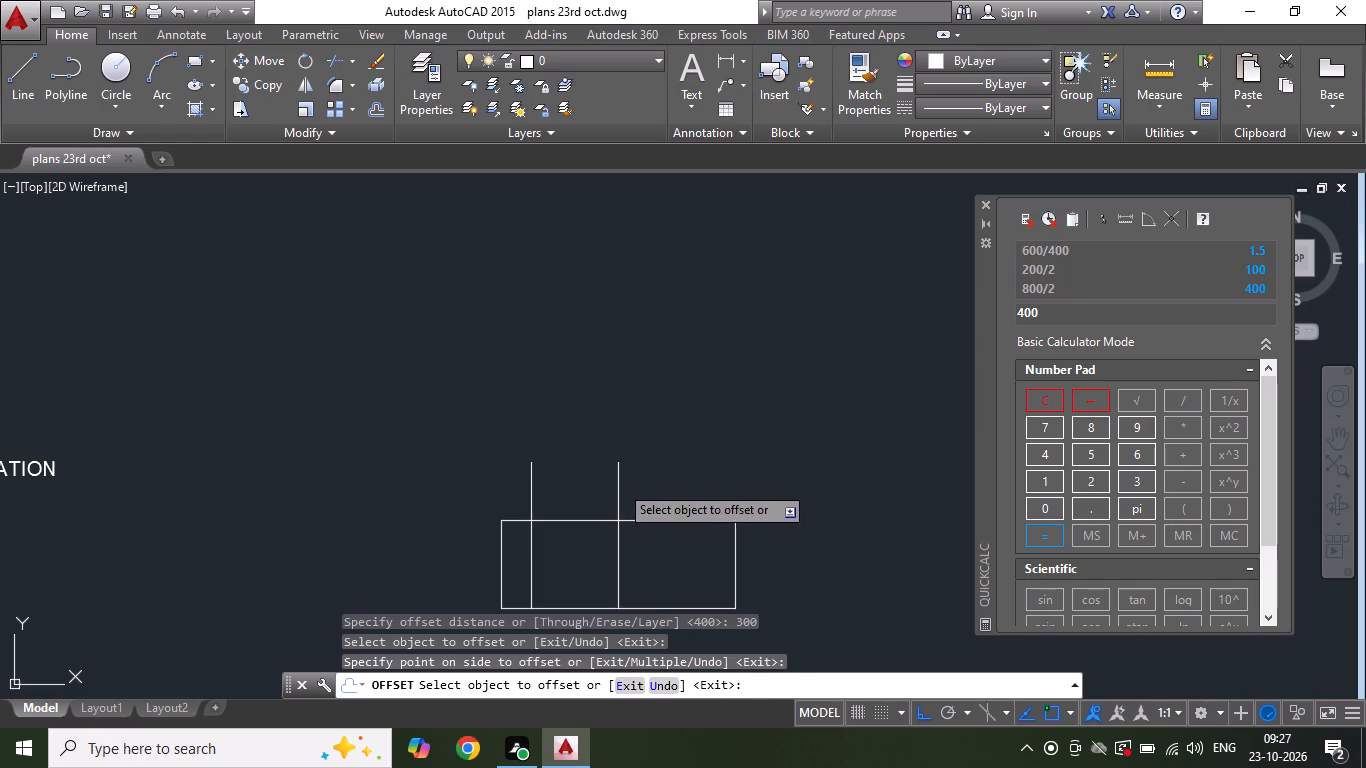
click(724, 485)
key(Escape)
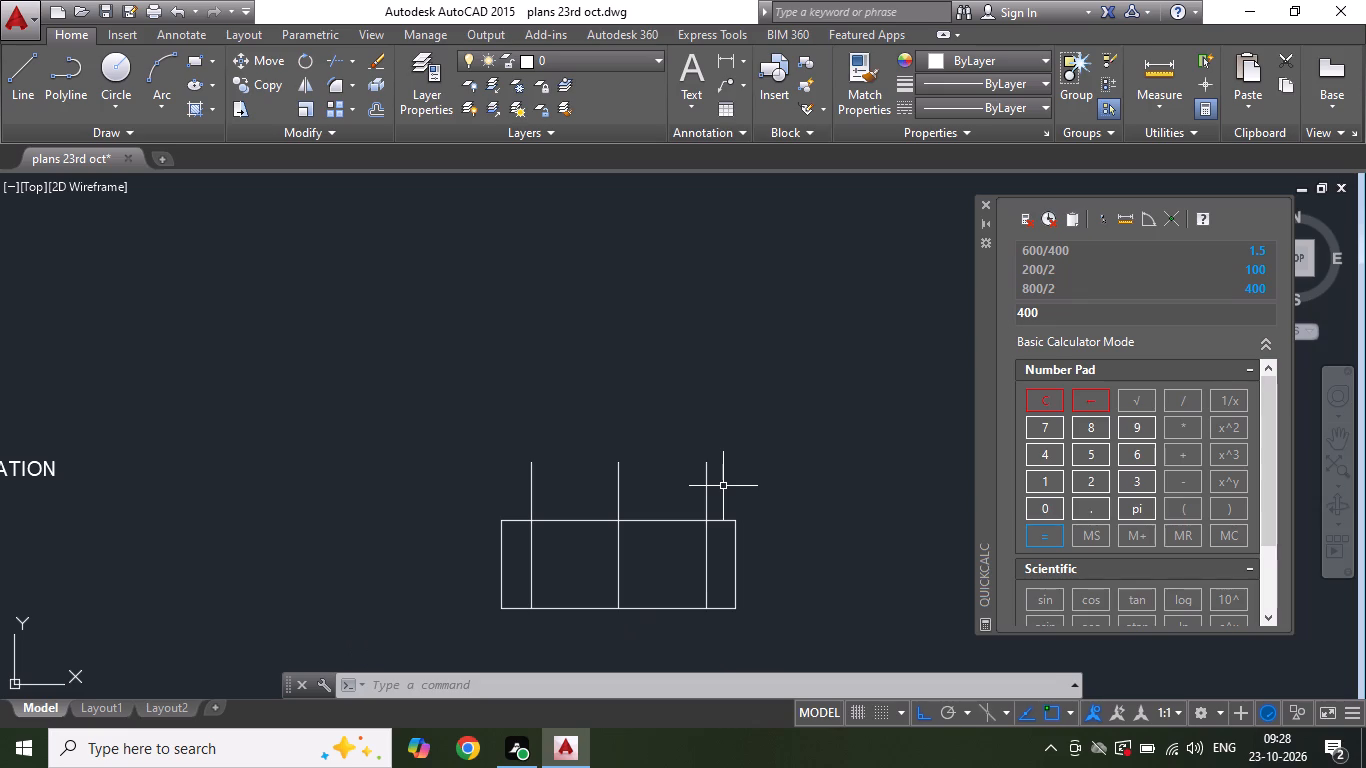
key(Escape)
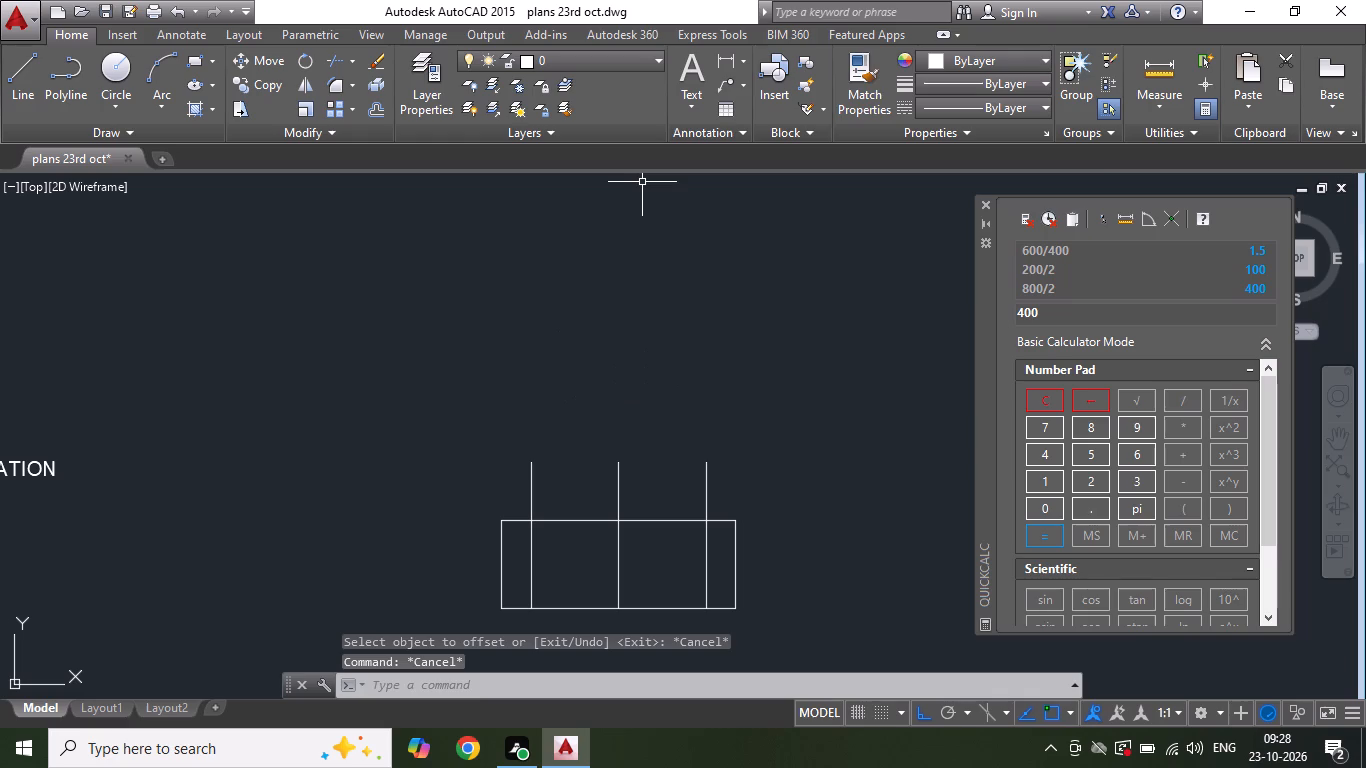
click(983, 203)
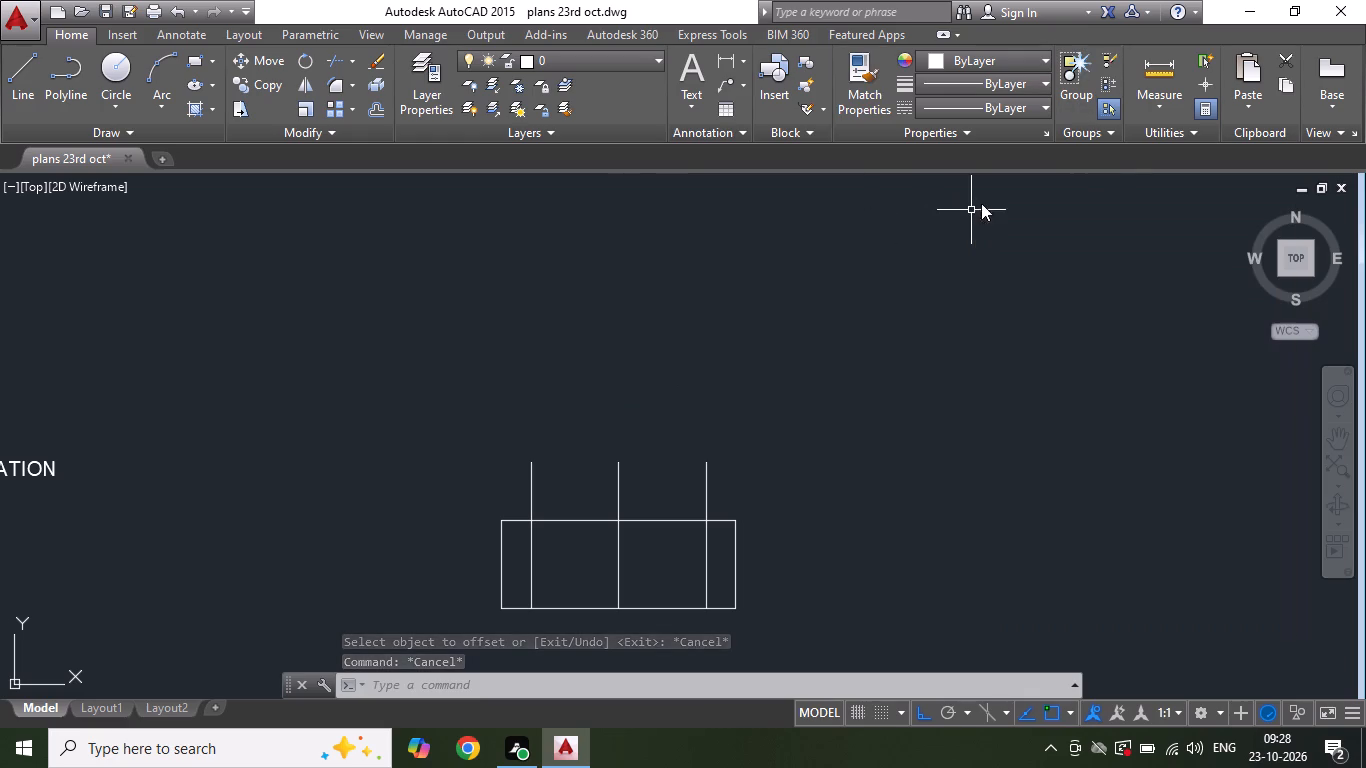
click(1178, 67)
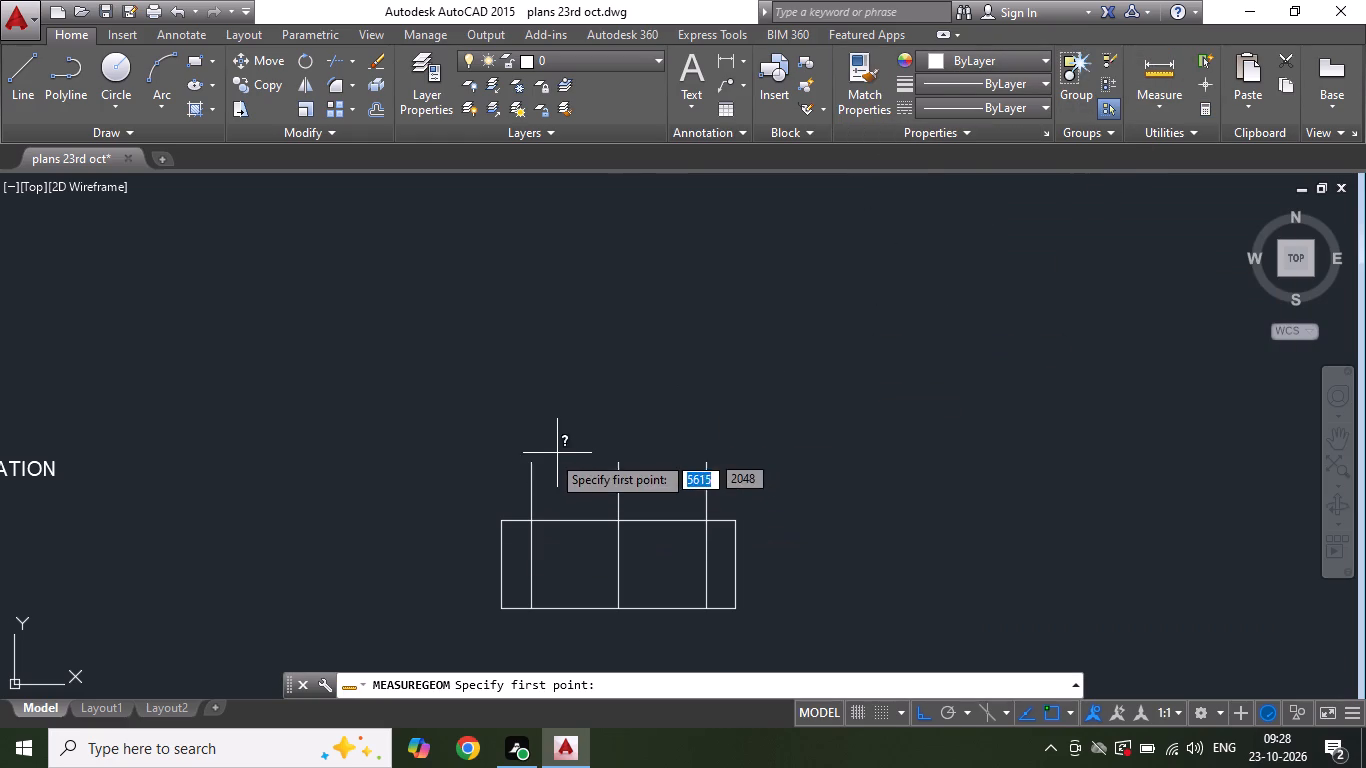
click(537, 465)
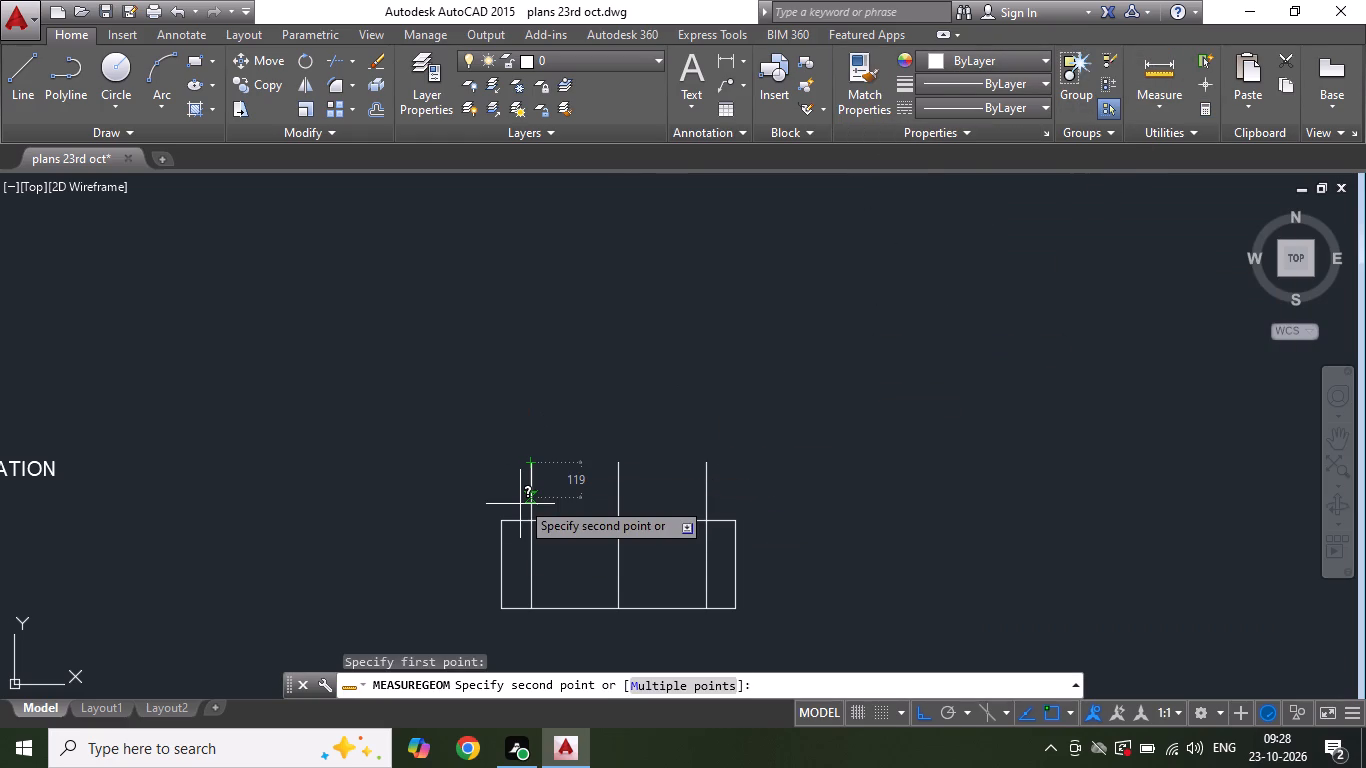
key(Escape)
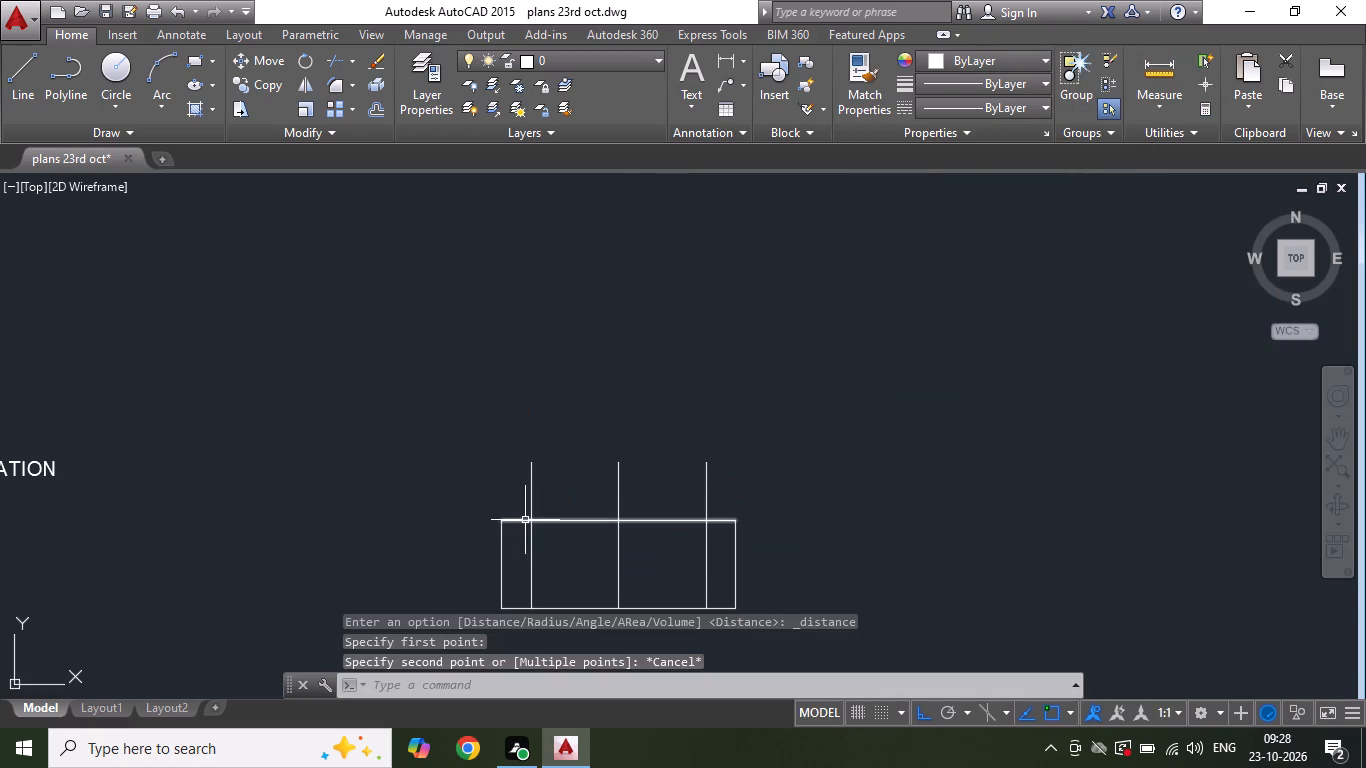
Draw a horizontal line joining the top ends of the two outer offset lines above the base rectangle.
click(32, 62)
click(524, 464)
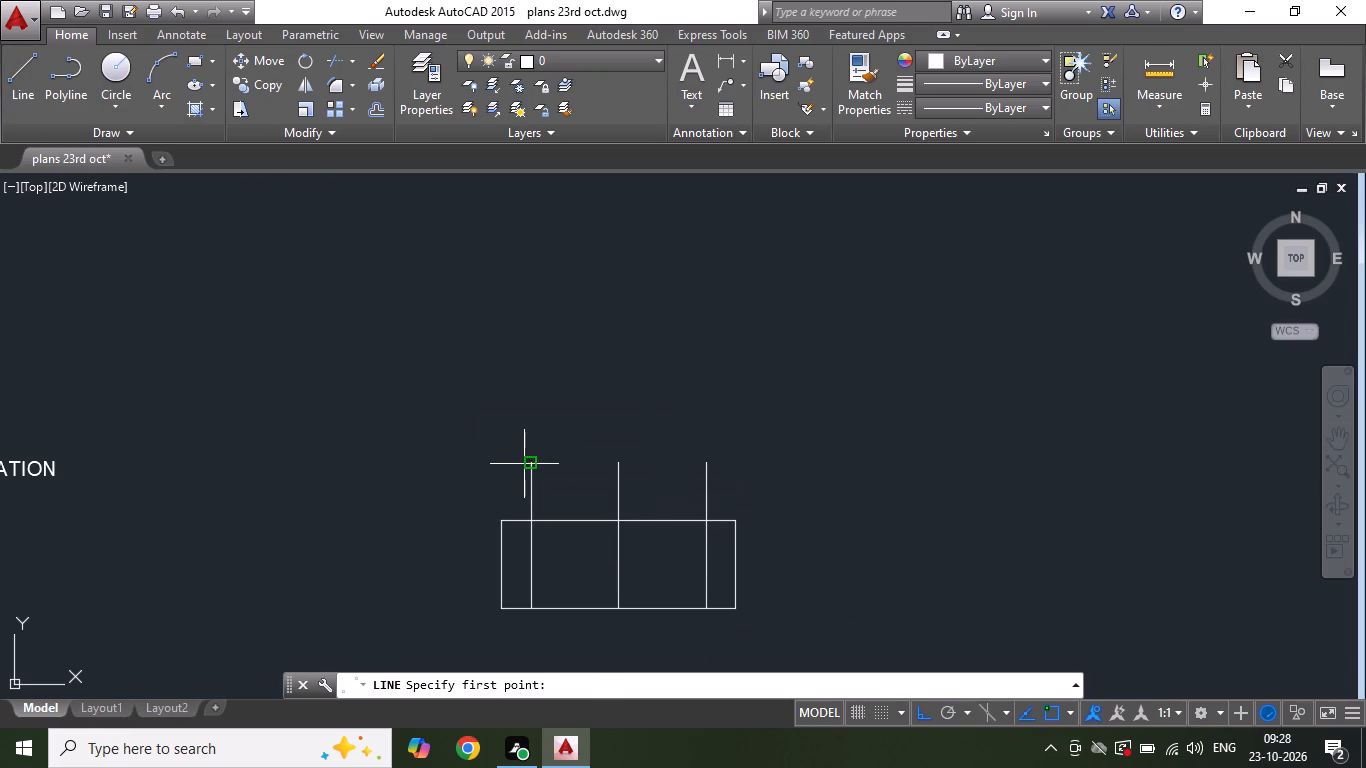
click(701, 465)
key(Escape)
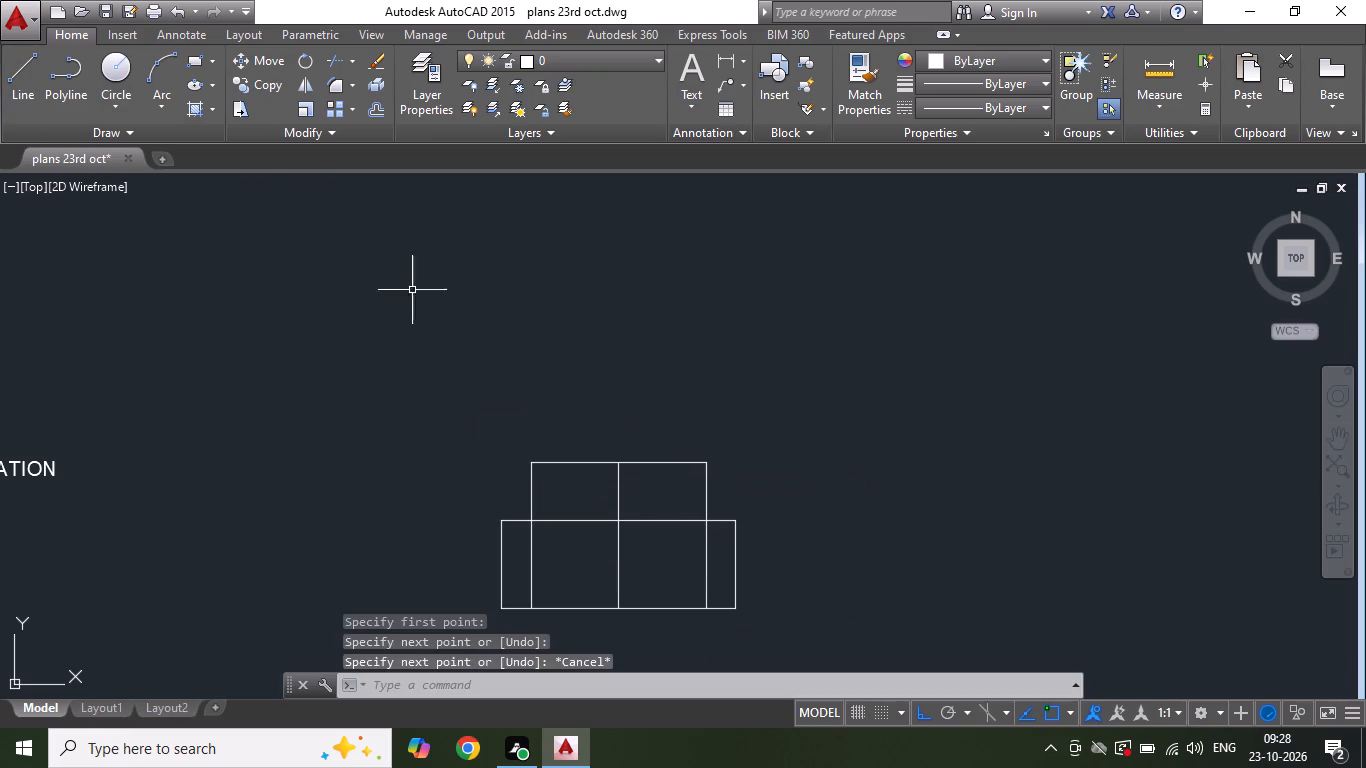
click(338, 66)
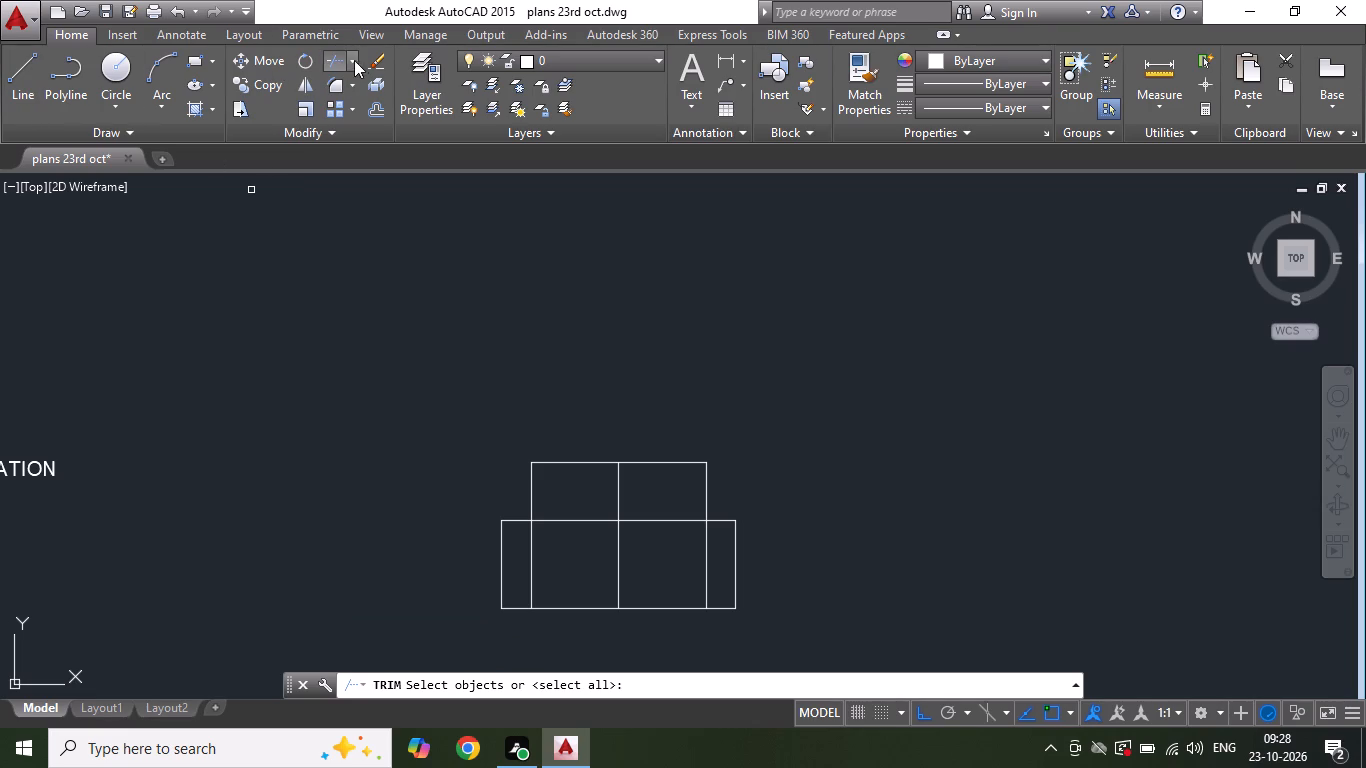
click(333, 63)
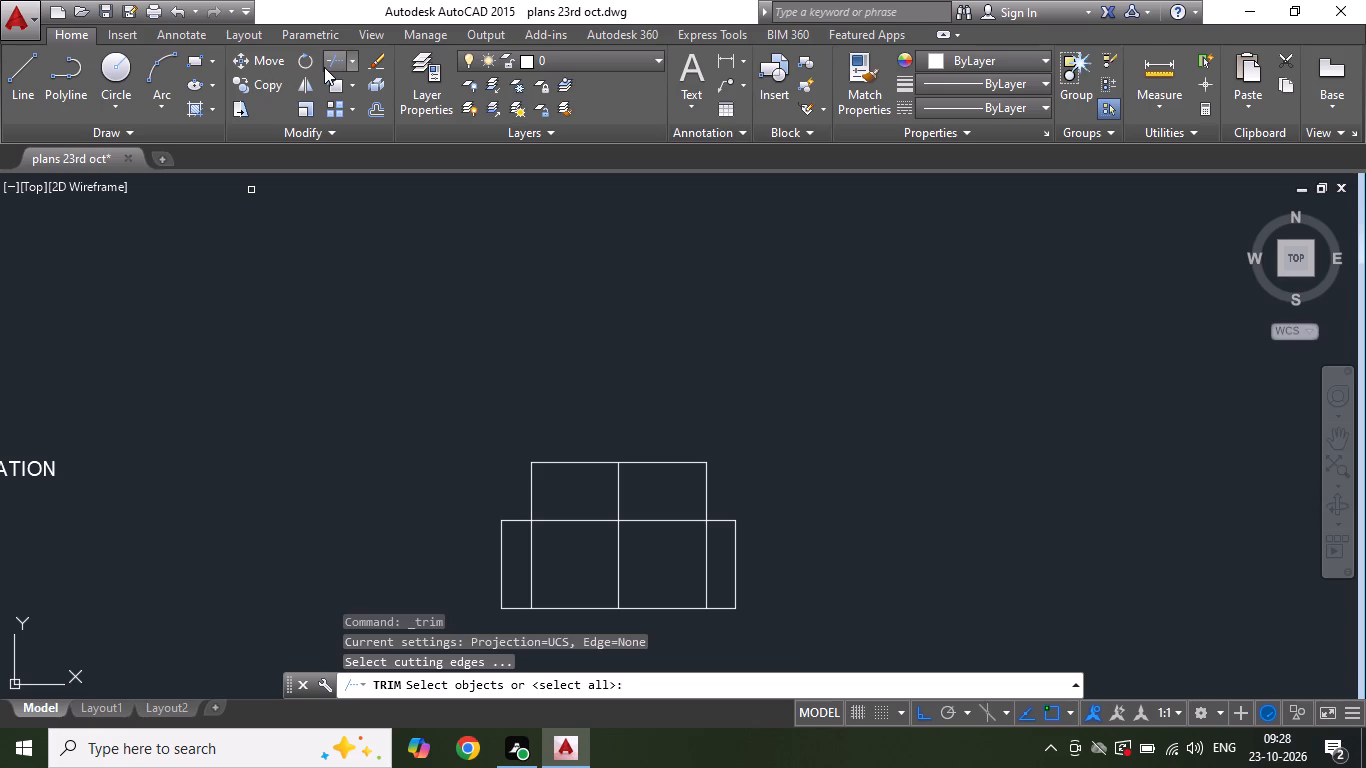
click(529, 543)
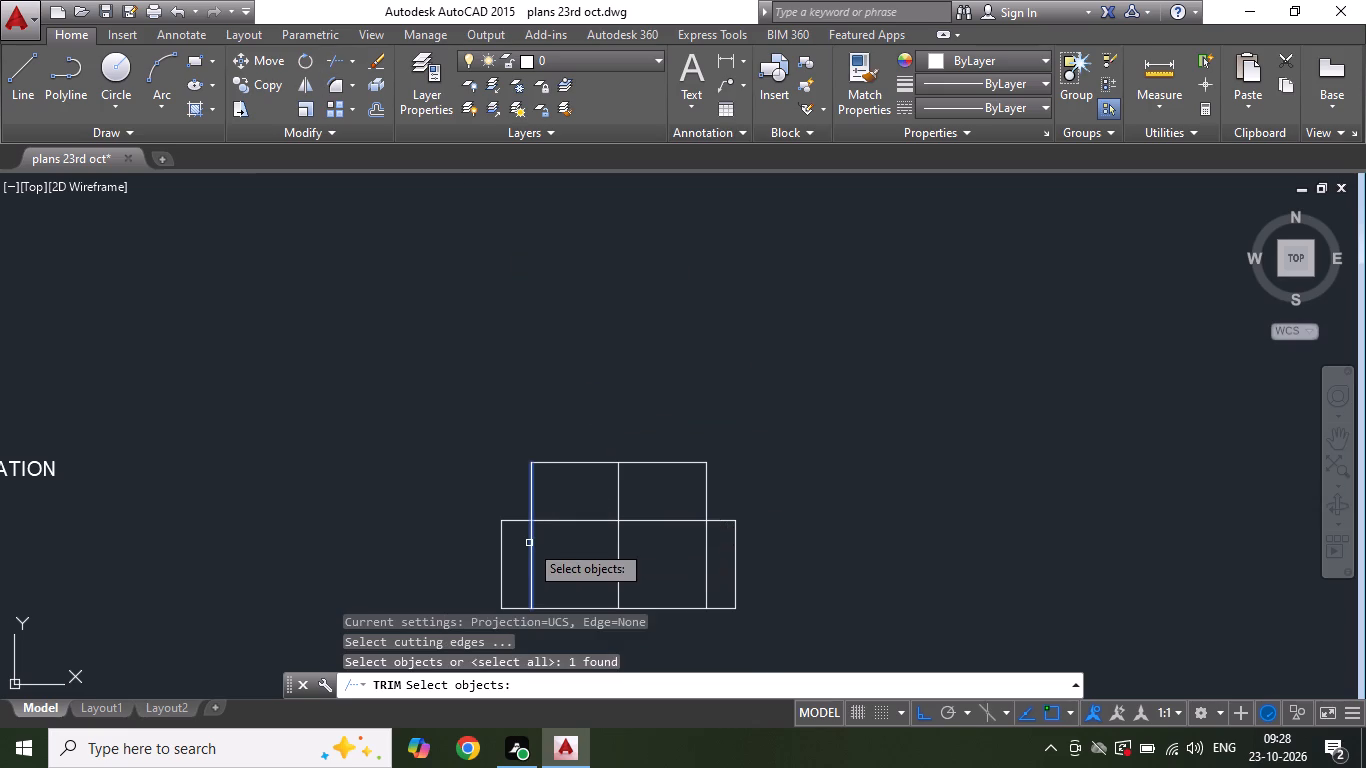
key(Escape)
Trim the centre line and both outer vertical lines where they run inside the base rectangle of the second section.
click(357, 60)
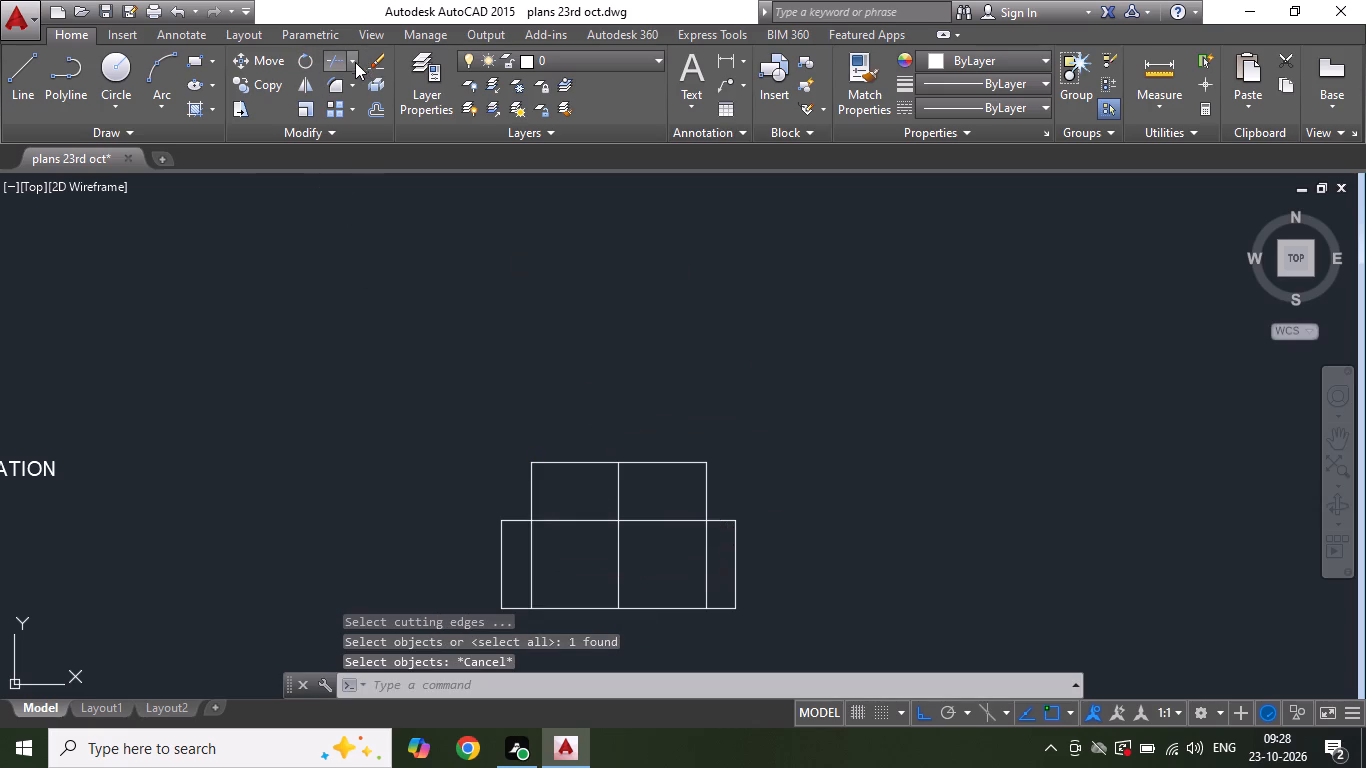
click(353, 92)
key(Return)
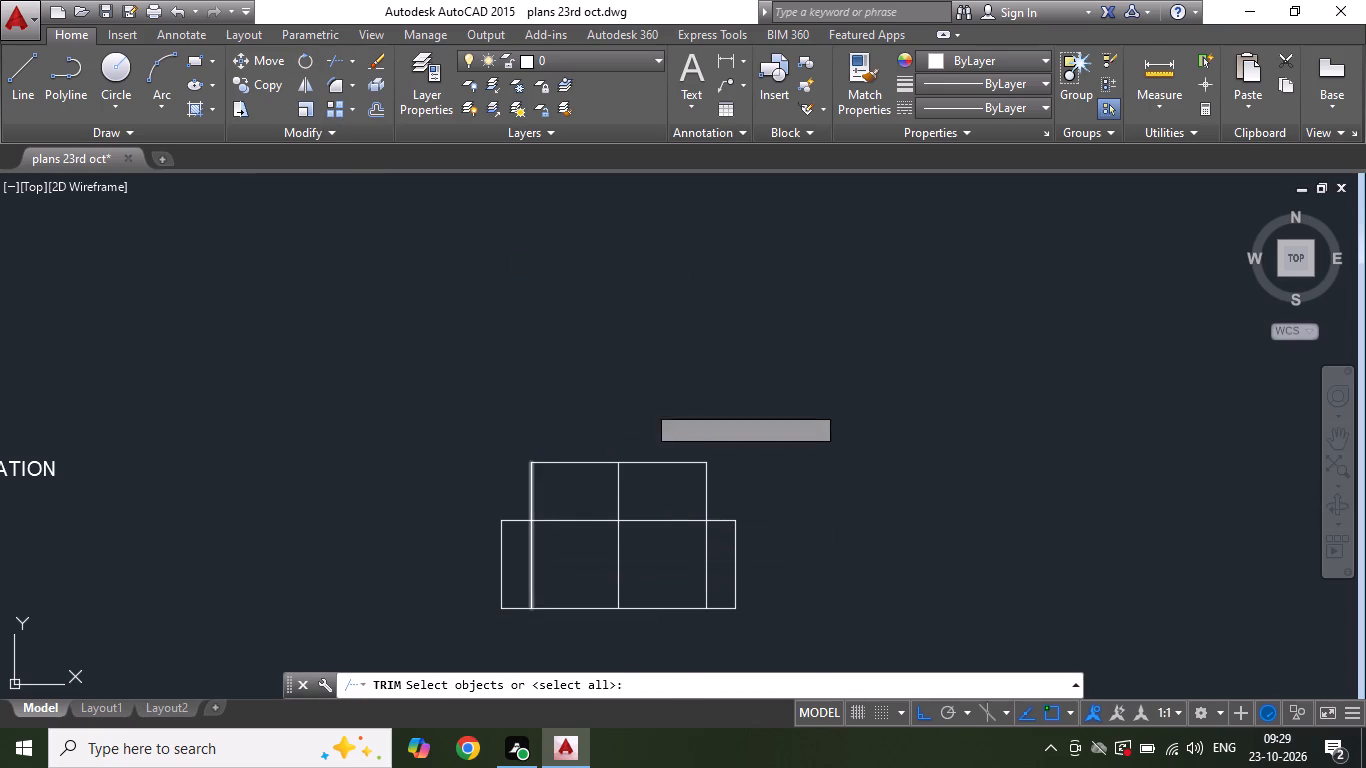
click(530, 555)
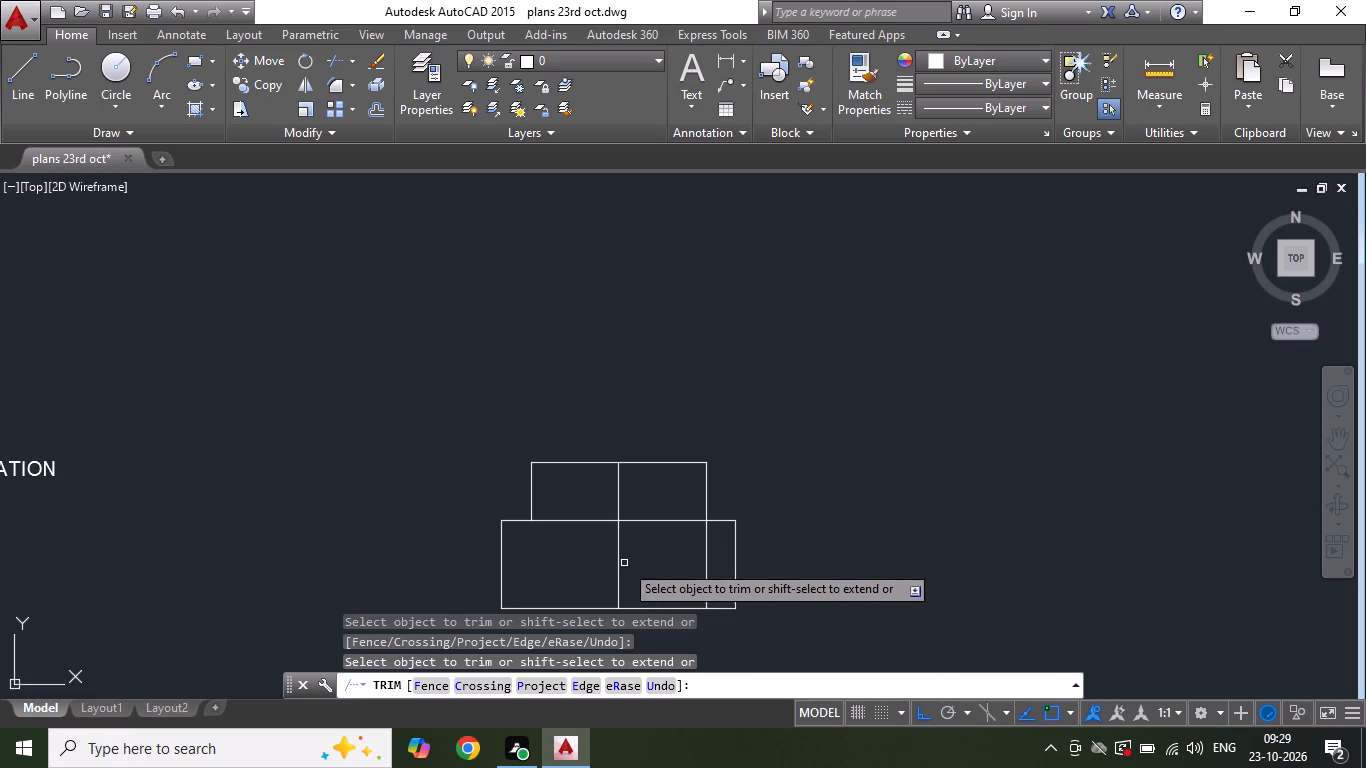
click(617, 564)
click(709, 555)
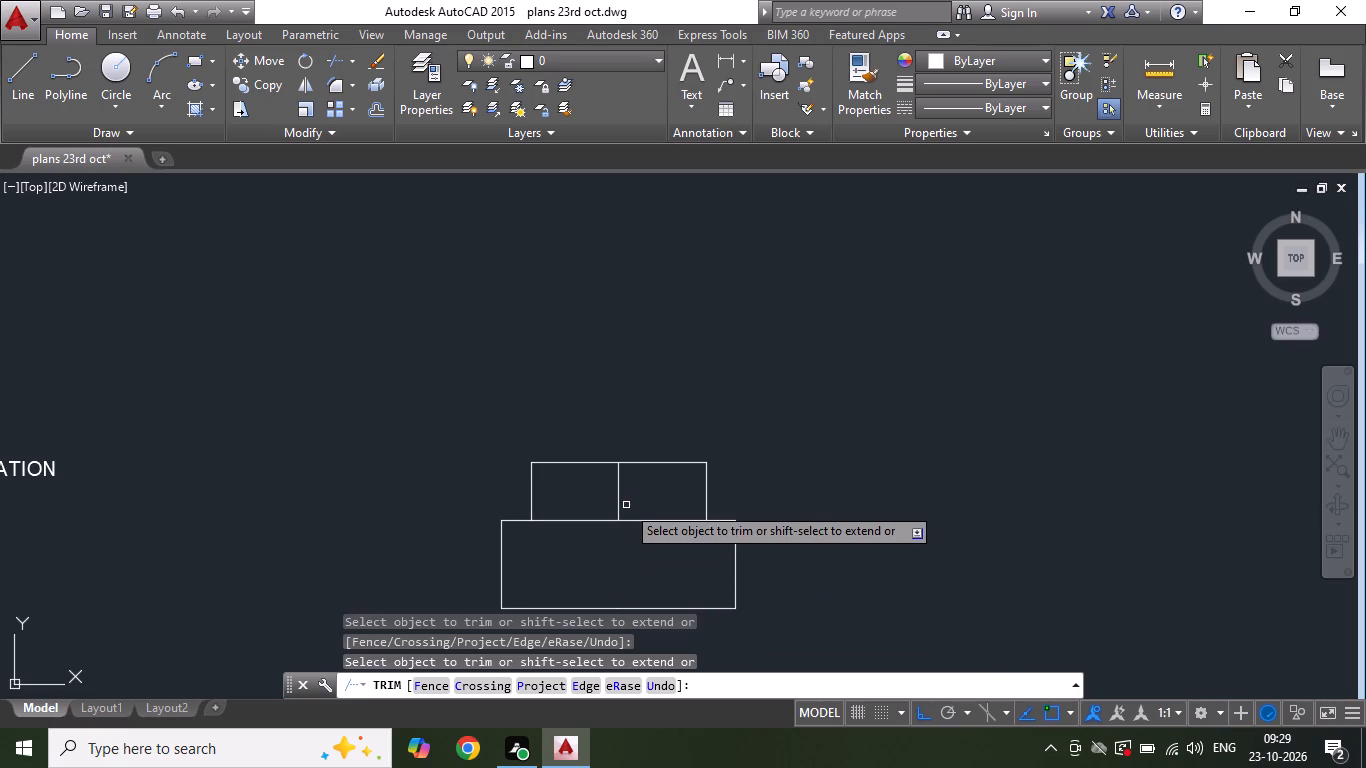
key(Escape)
Draw the left half of the second step from the 600 wide step's top midpoint: 200 up, 250 left, and down to that step.
click(25, 79)
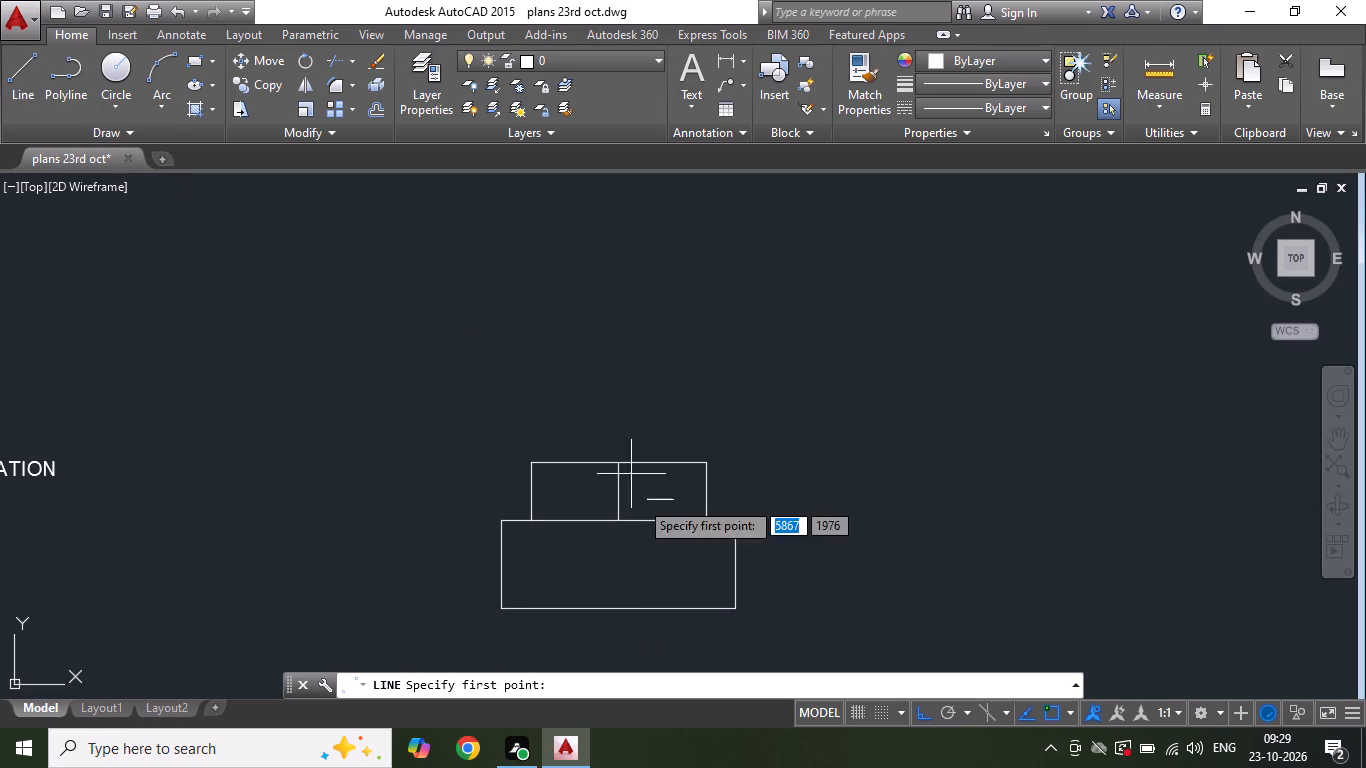
drag(616, 463, 620, 445)
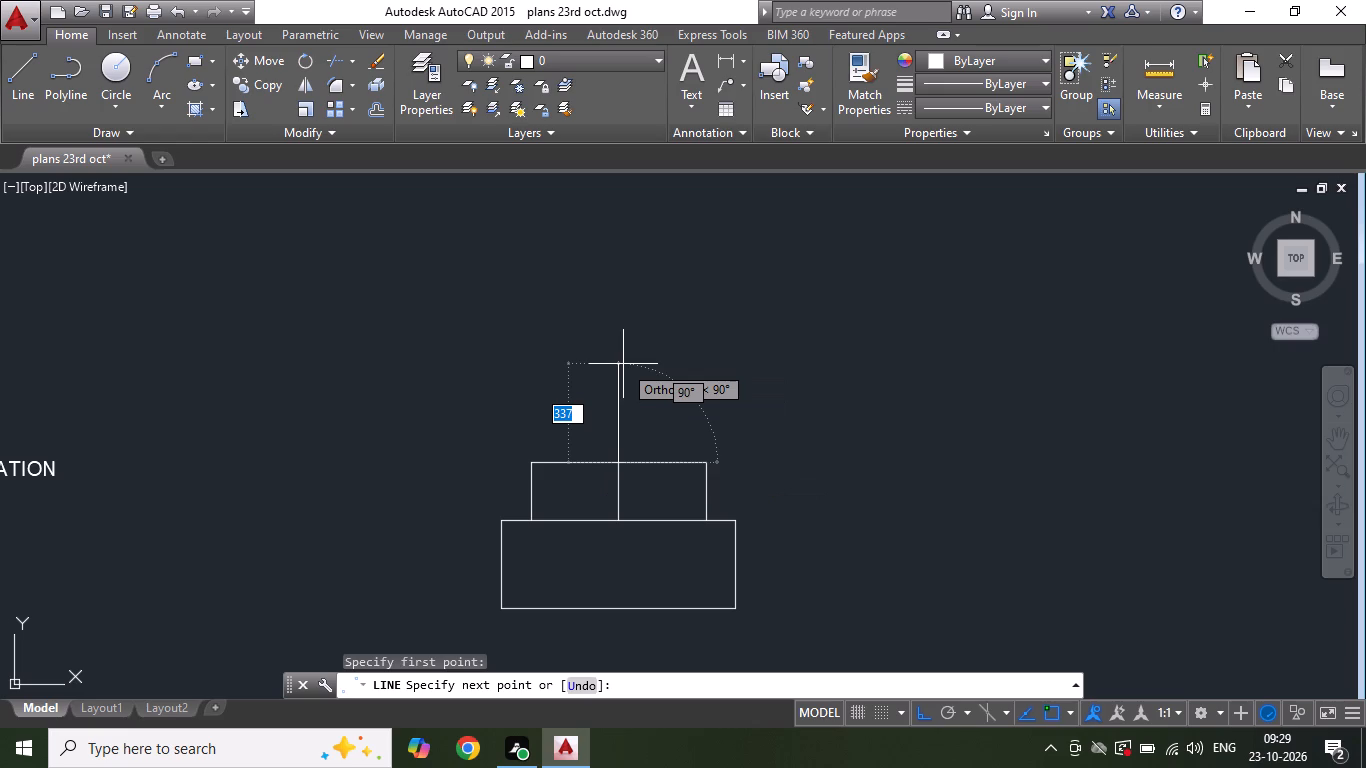
text(200)
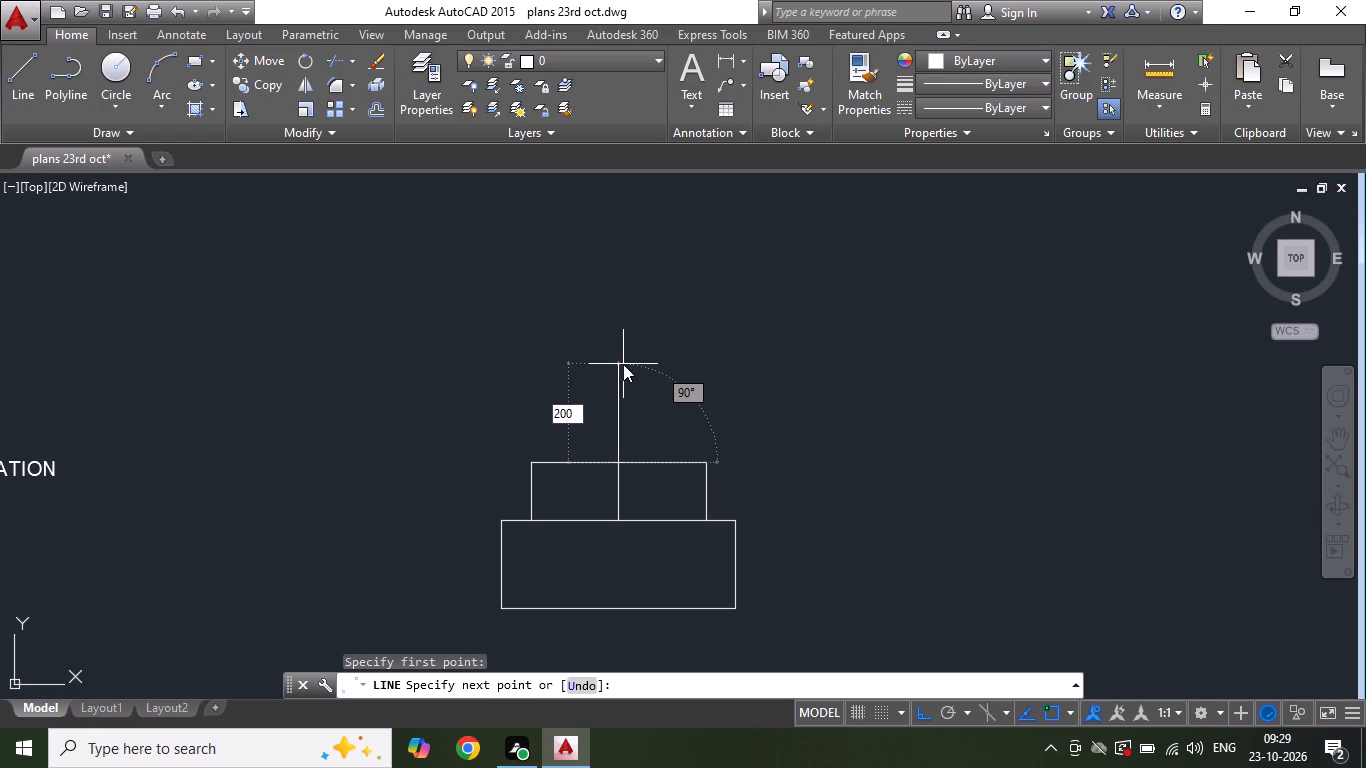
key(Return)
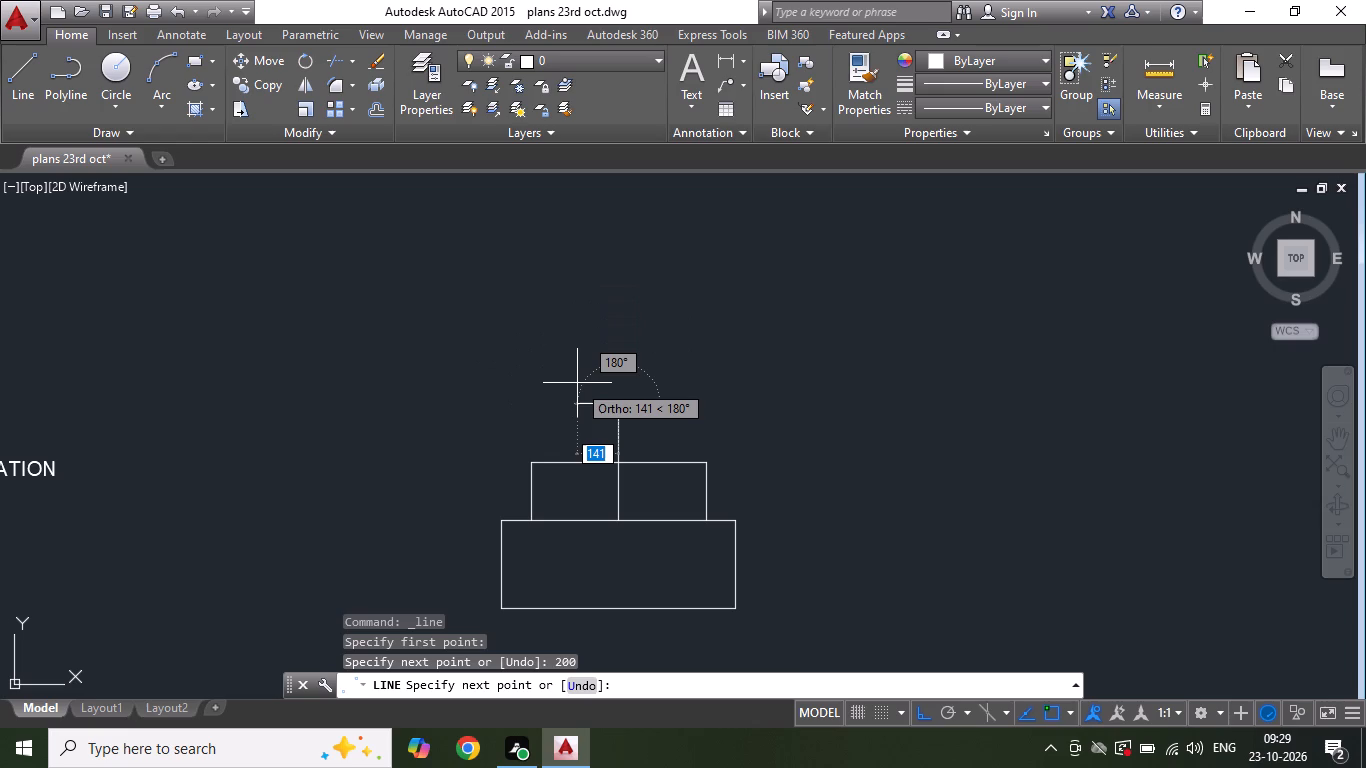
text(250')
key(BackSpace)
key(Return)
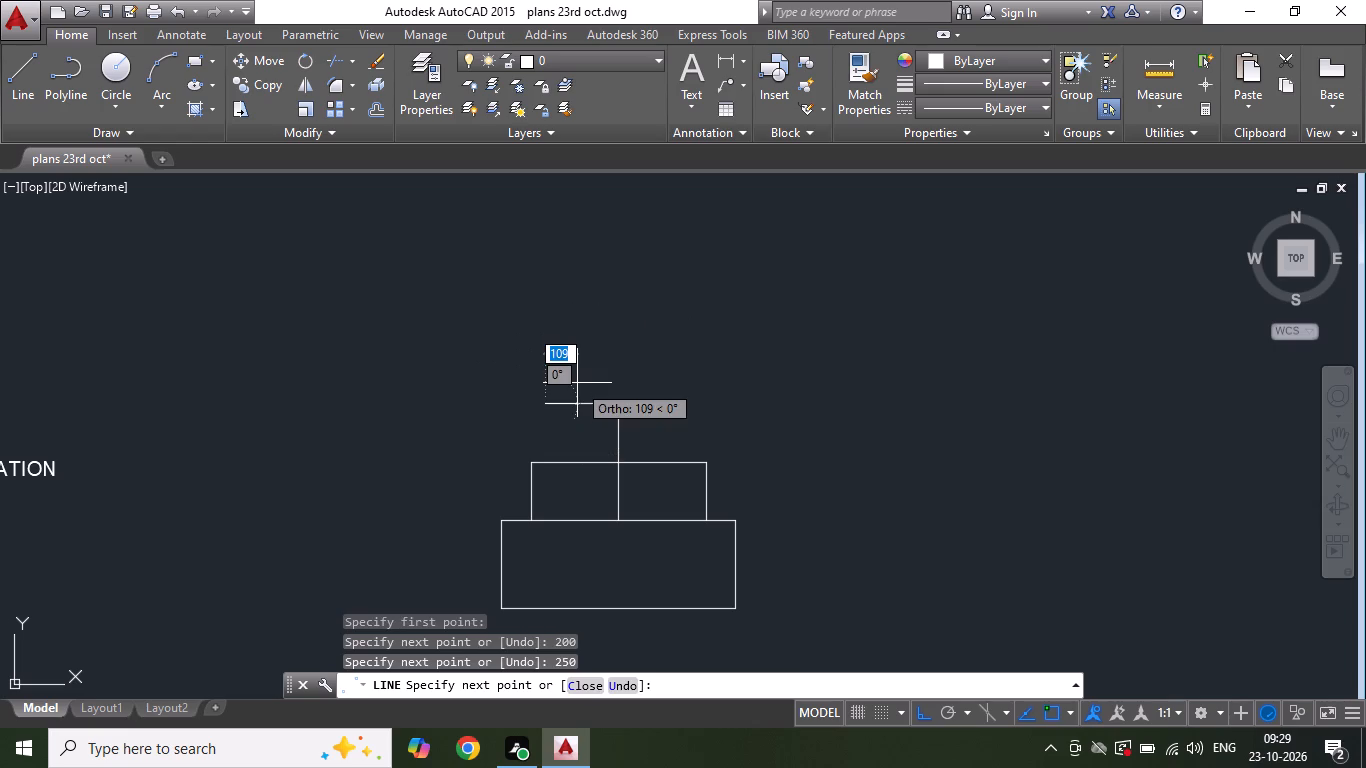
click(546, 461)
key(Escape)
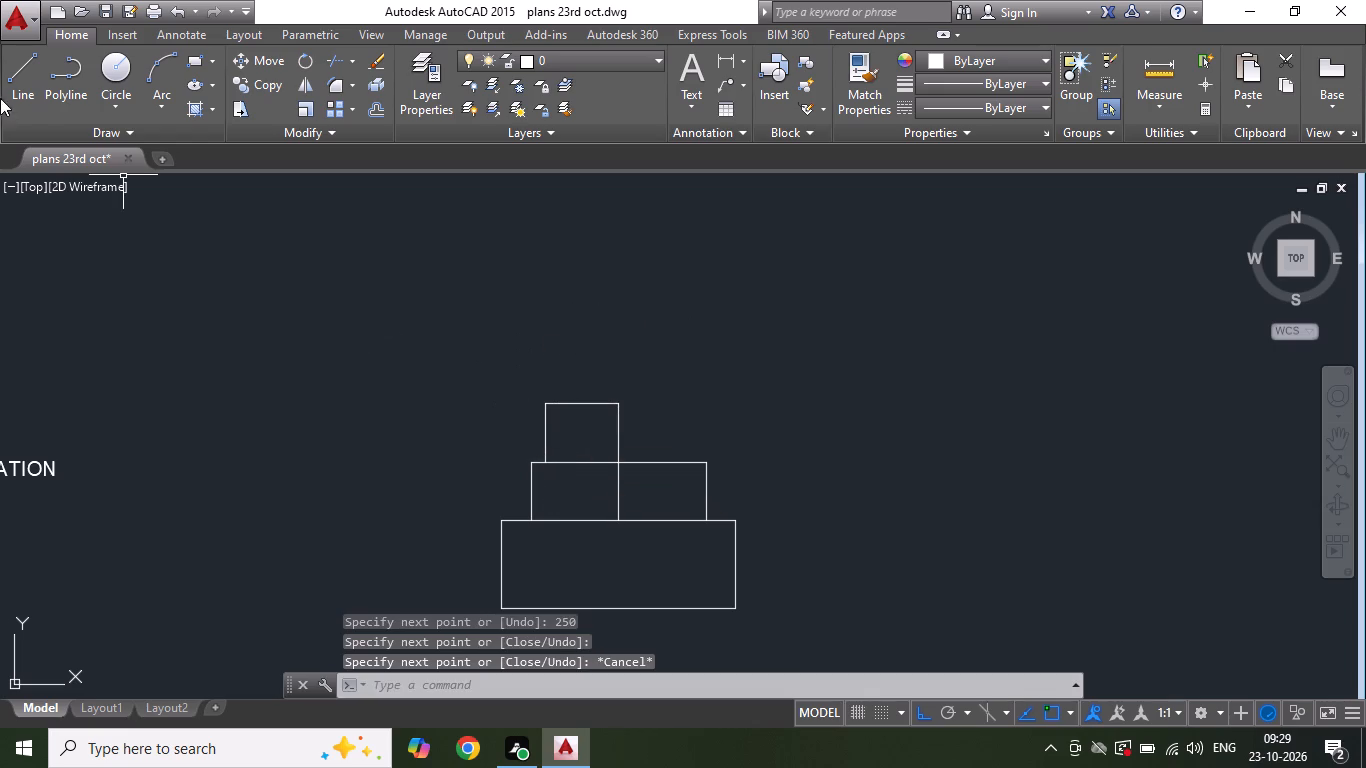
Draw the right half of the second step from the centre line's top end: 250 right, and down to the step below.
click(17, 82)
click(621, 405)
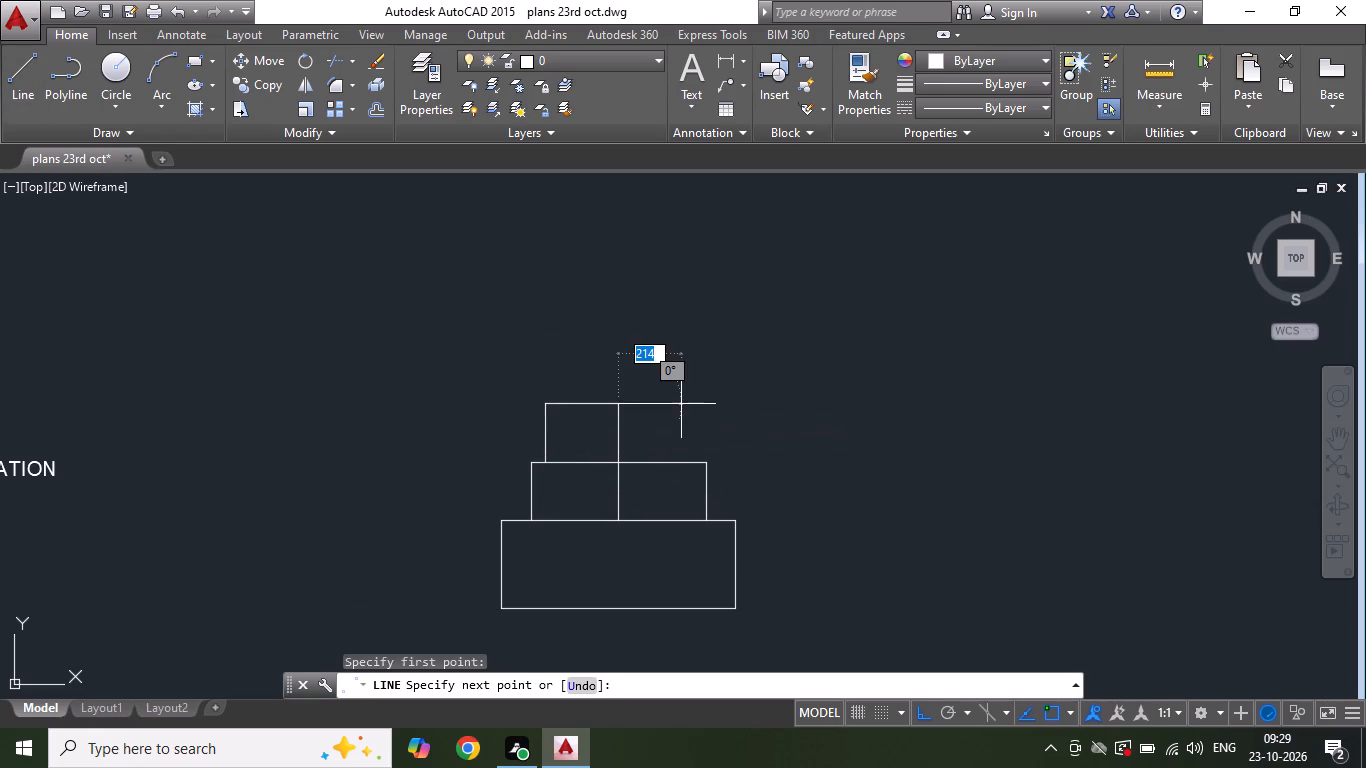
text(250)
key(Return)
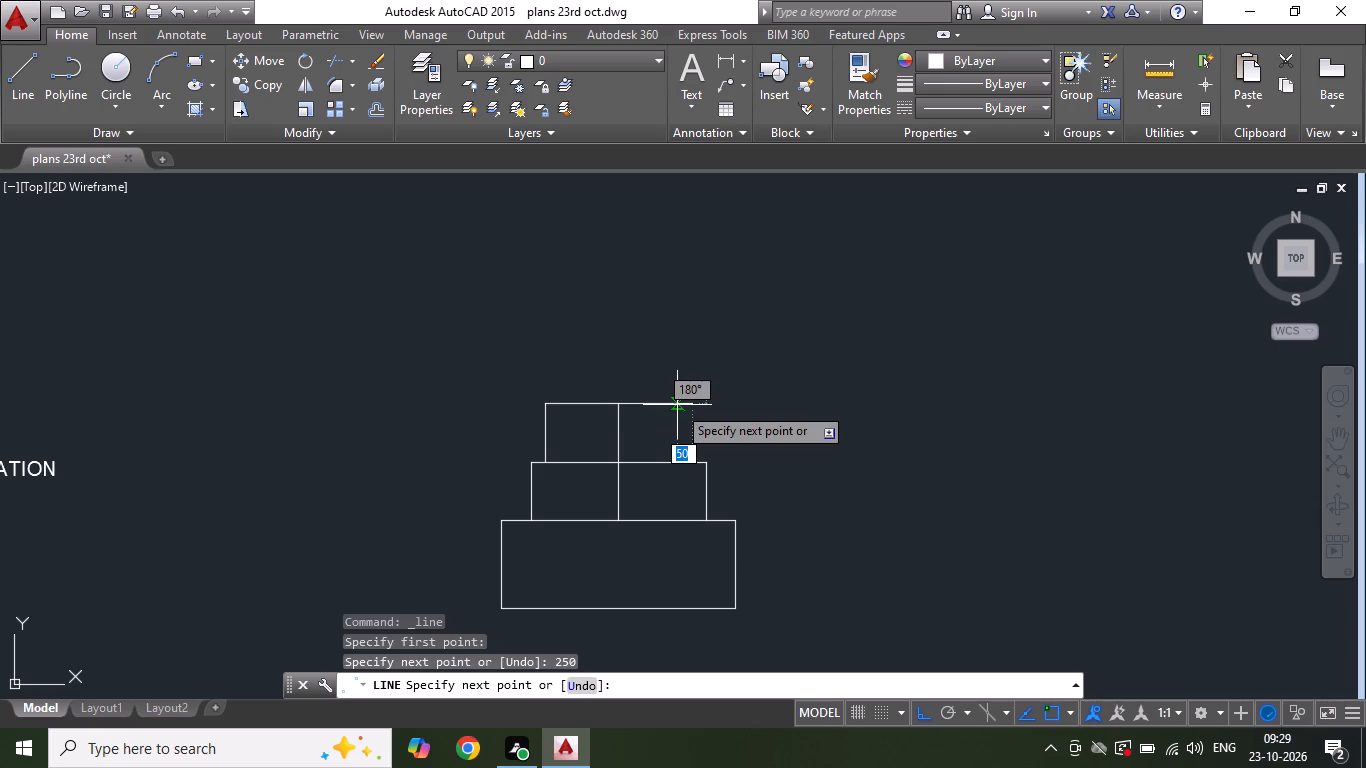
click(693, 462)
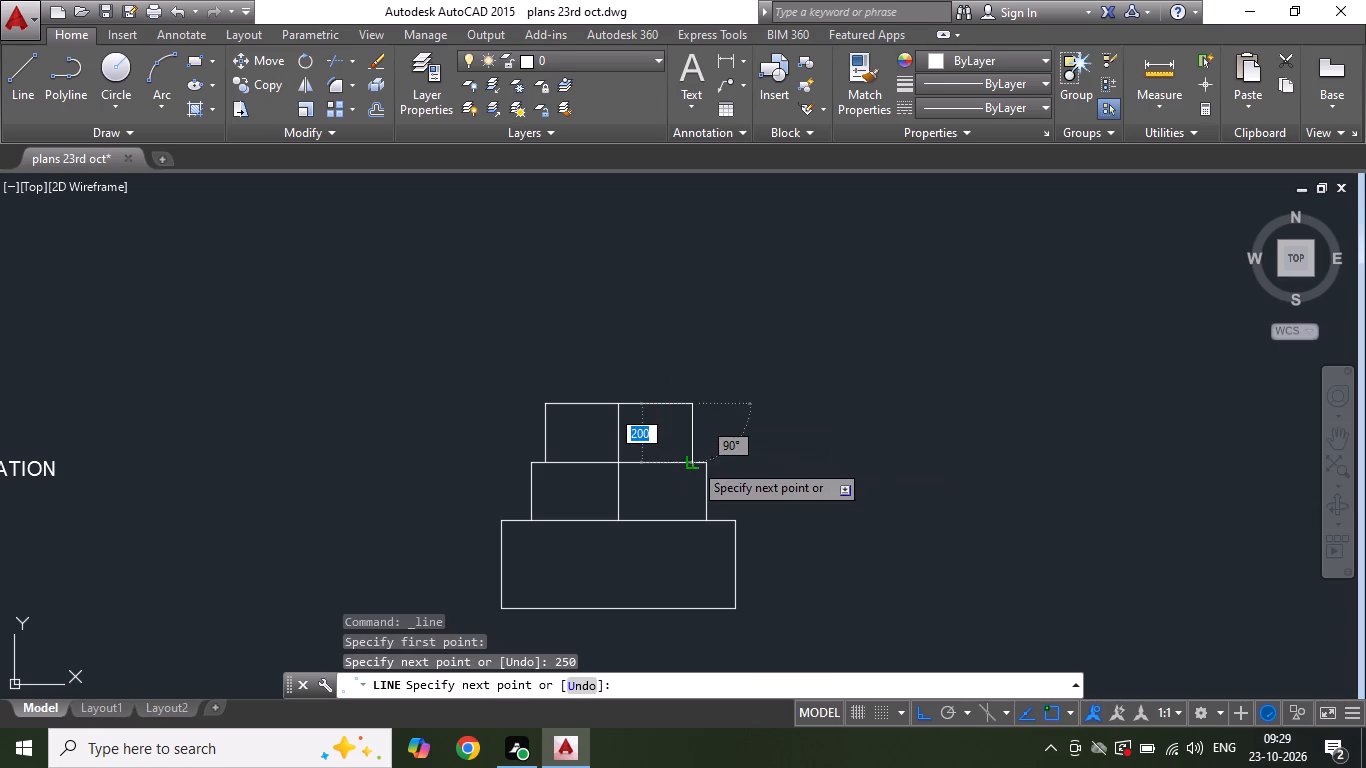
key(Escape)
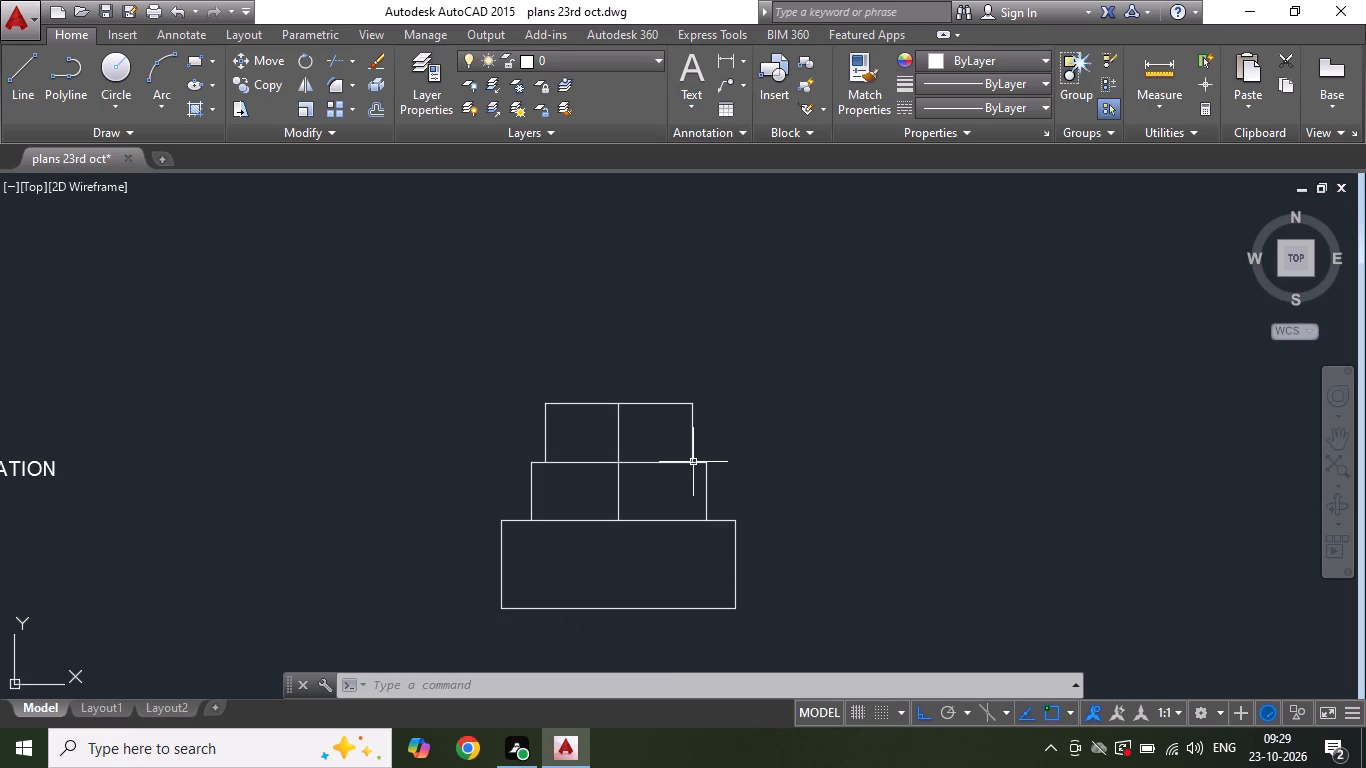
Draw the left half of the third step from the second step's top midpoint: 200 up, 200 left, and down to the second step.
click(14, 97)
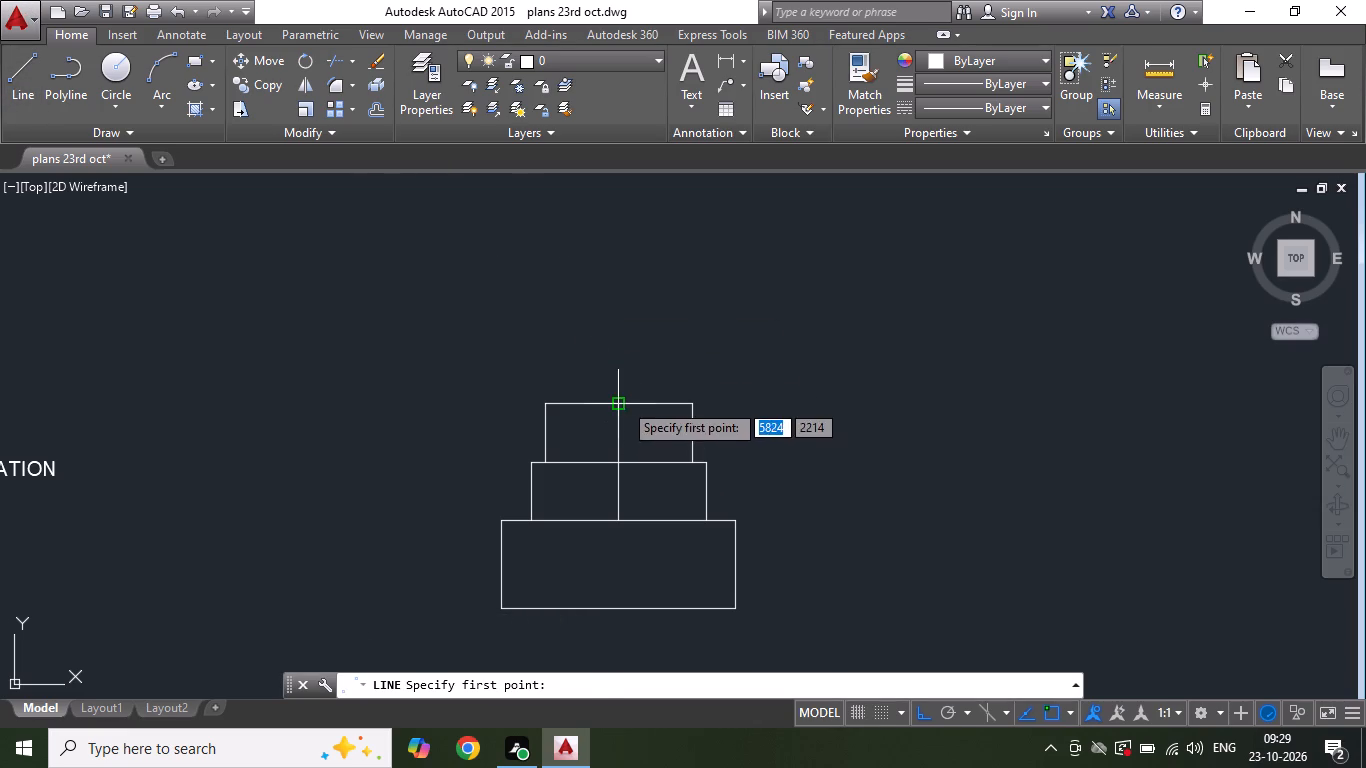
click(623, 402)
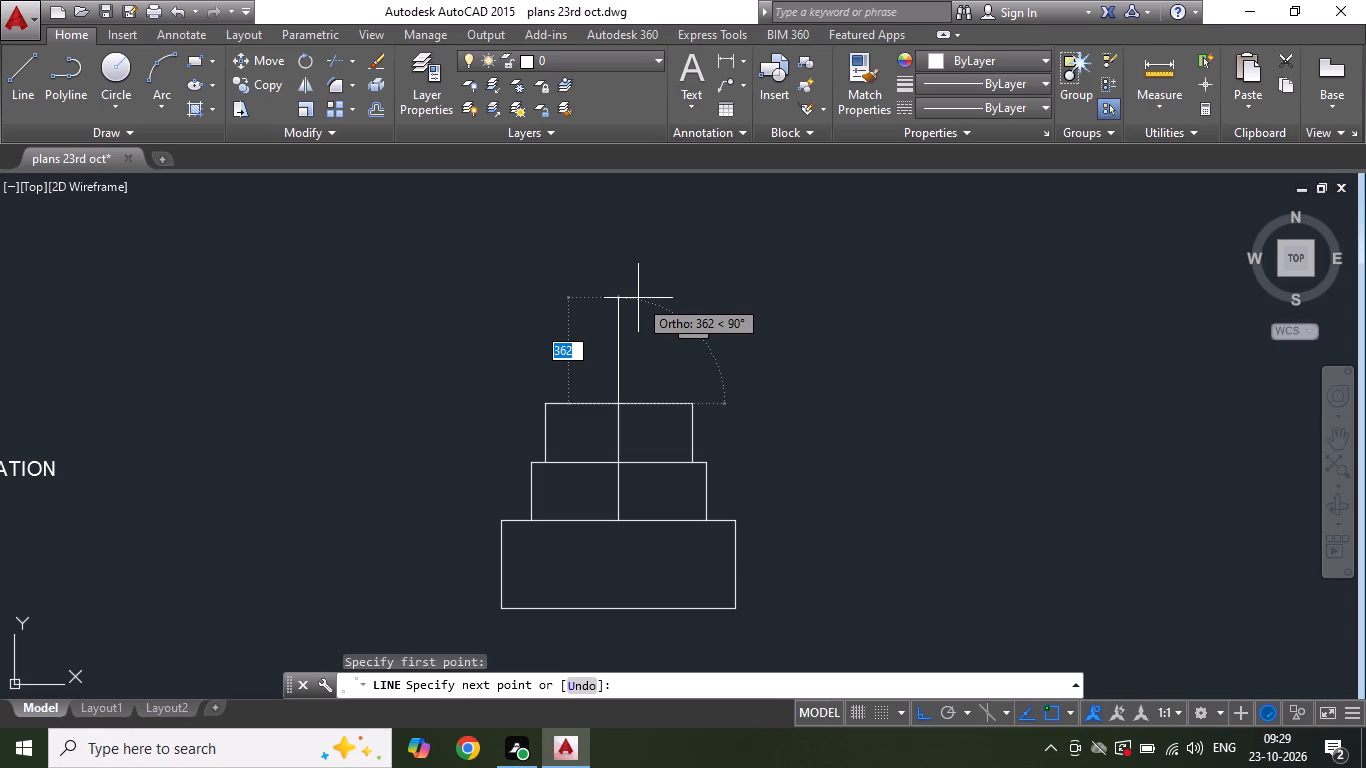
text(200)
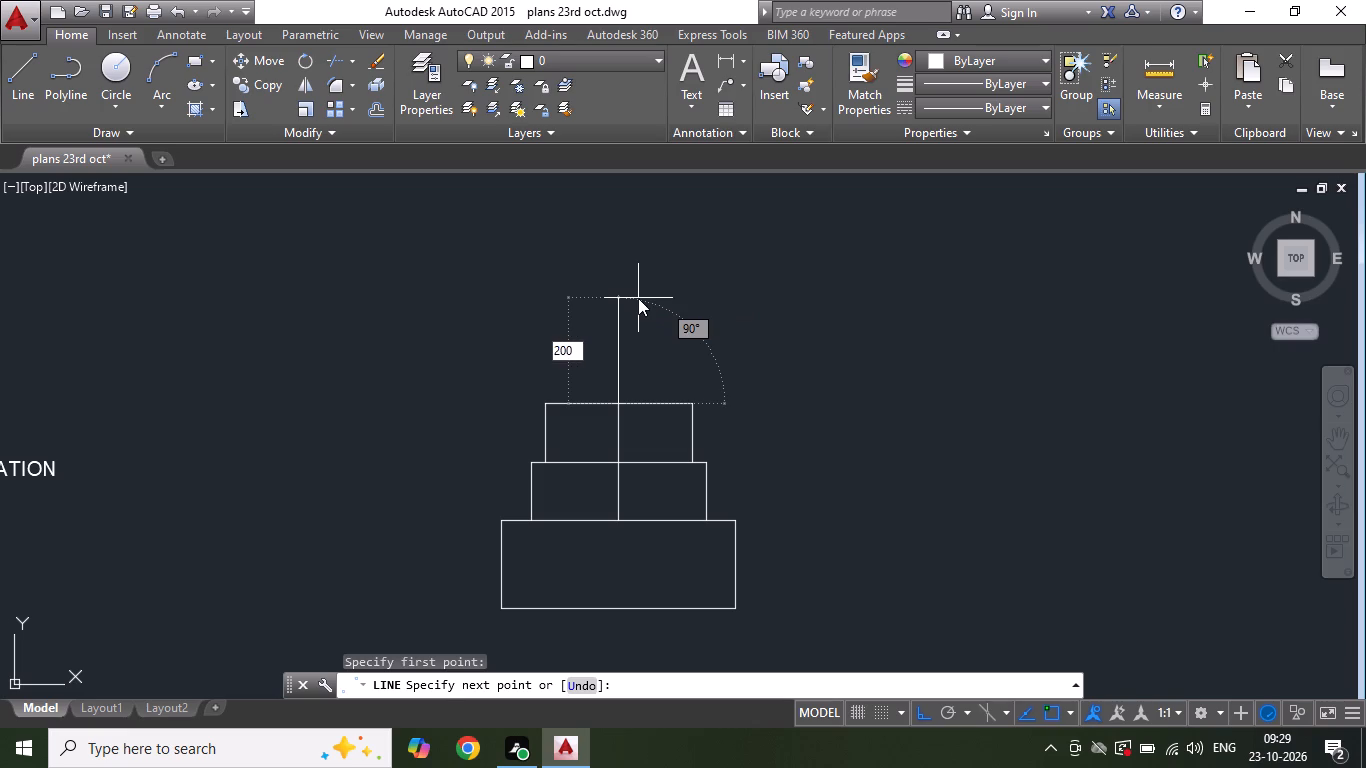
key(Return)
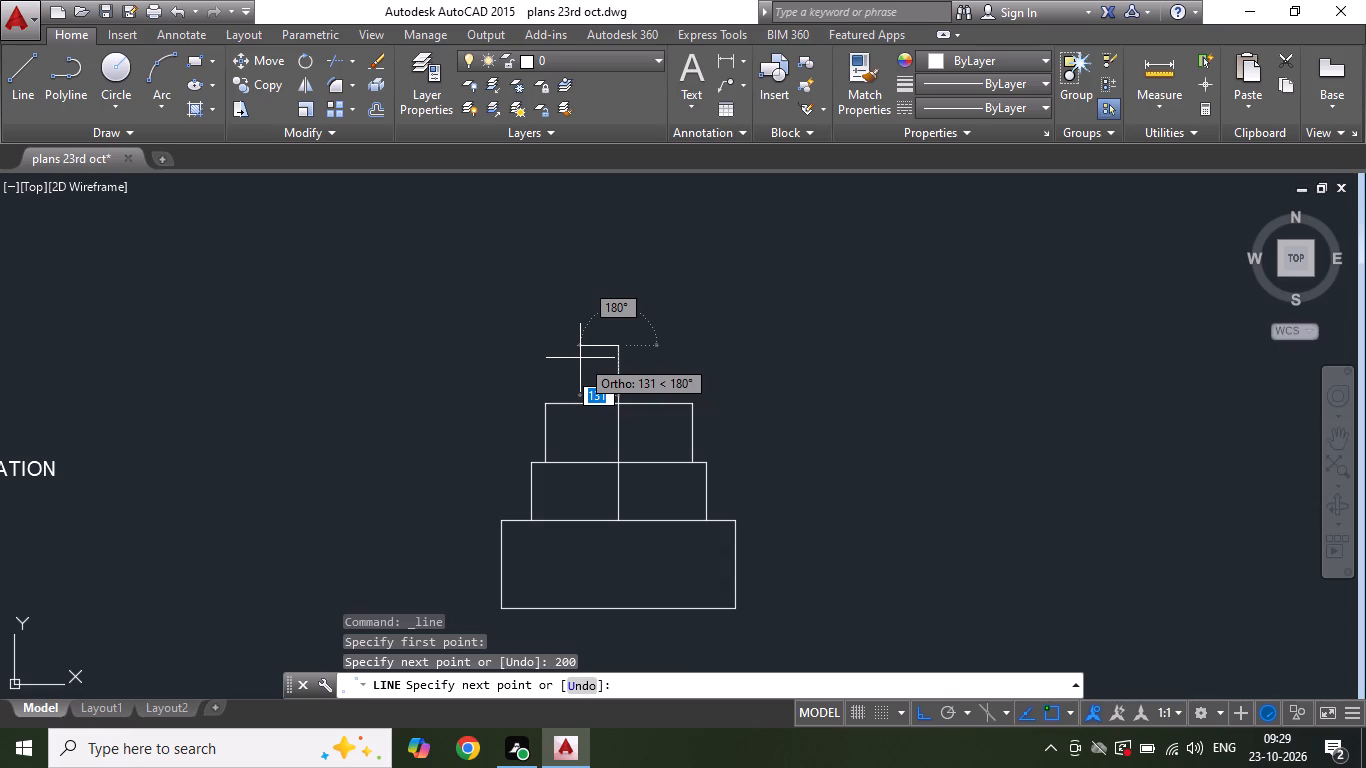
text(200)
key(Return)
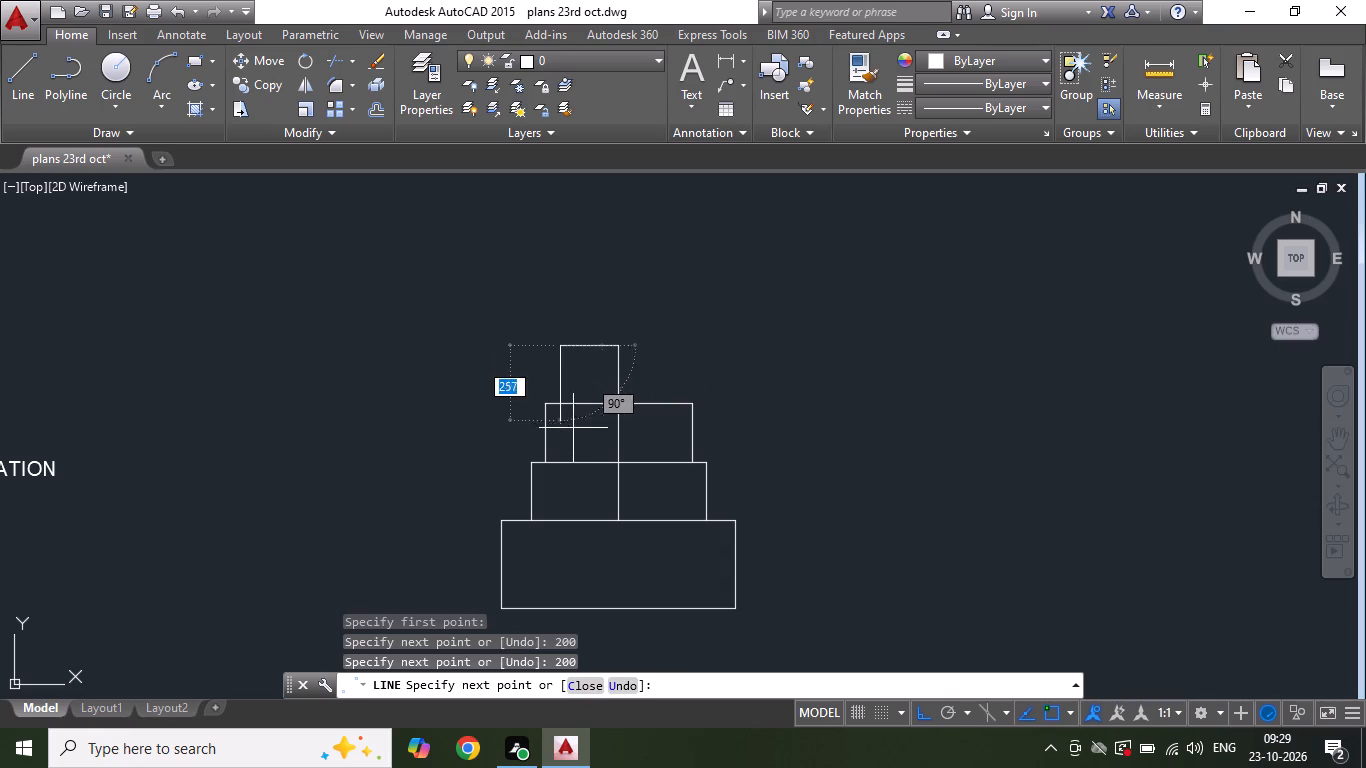
click(561, 407)
key(Escape)
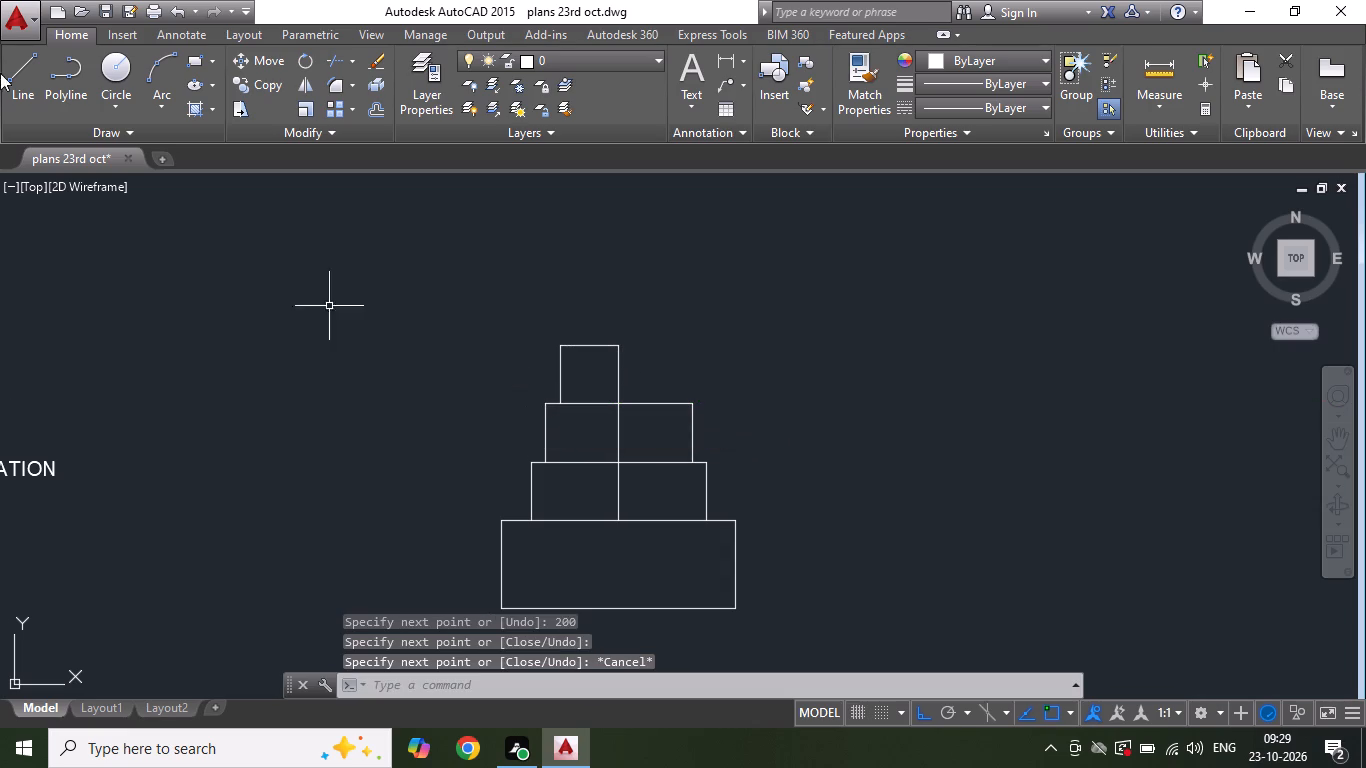
Draw the right half of the third step from the centre line's top end: 200 right, and down to the second step.
click(26, 66)
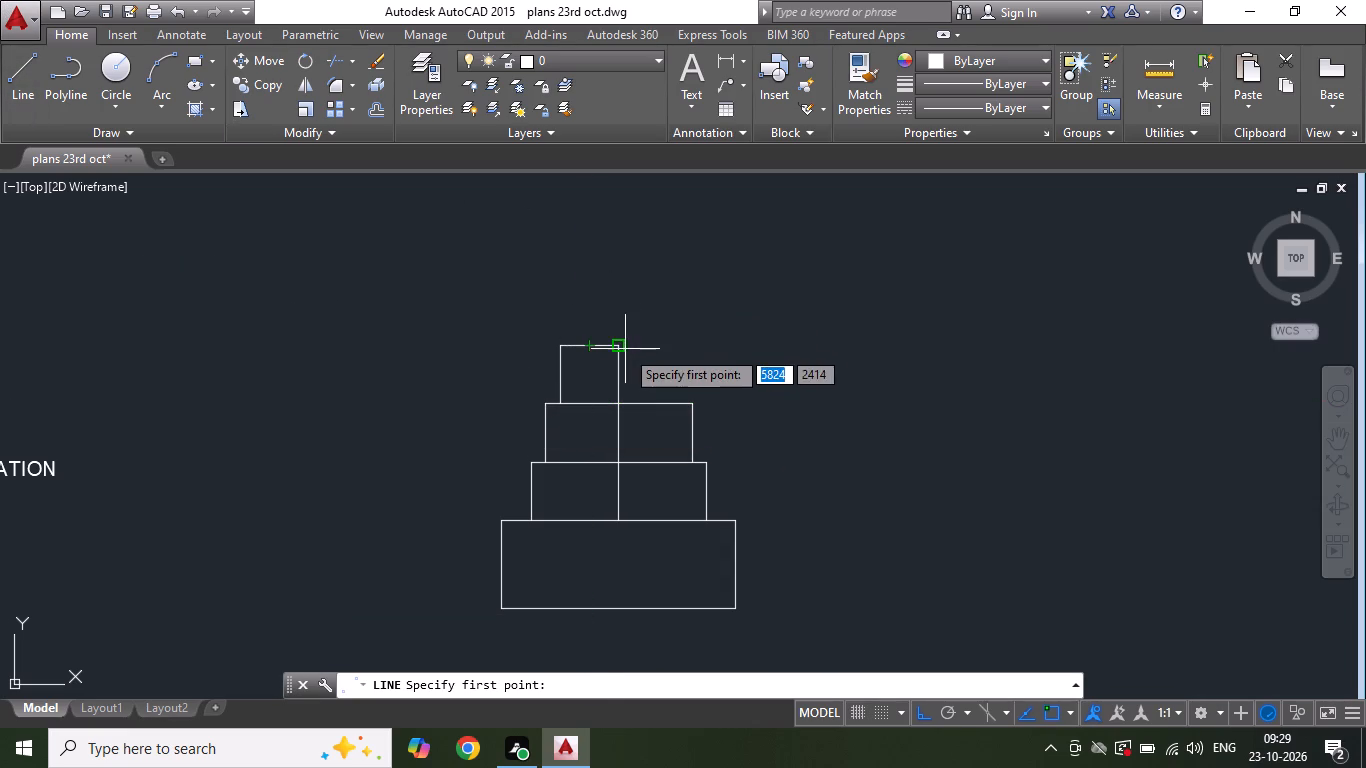
click(622, 346)
text(200)
key(Return)
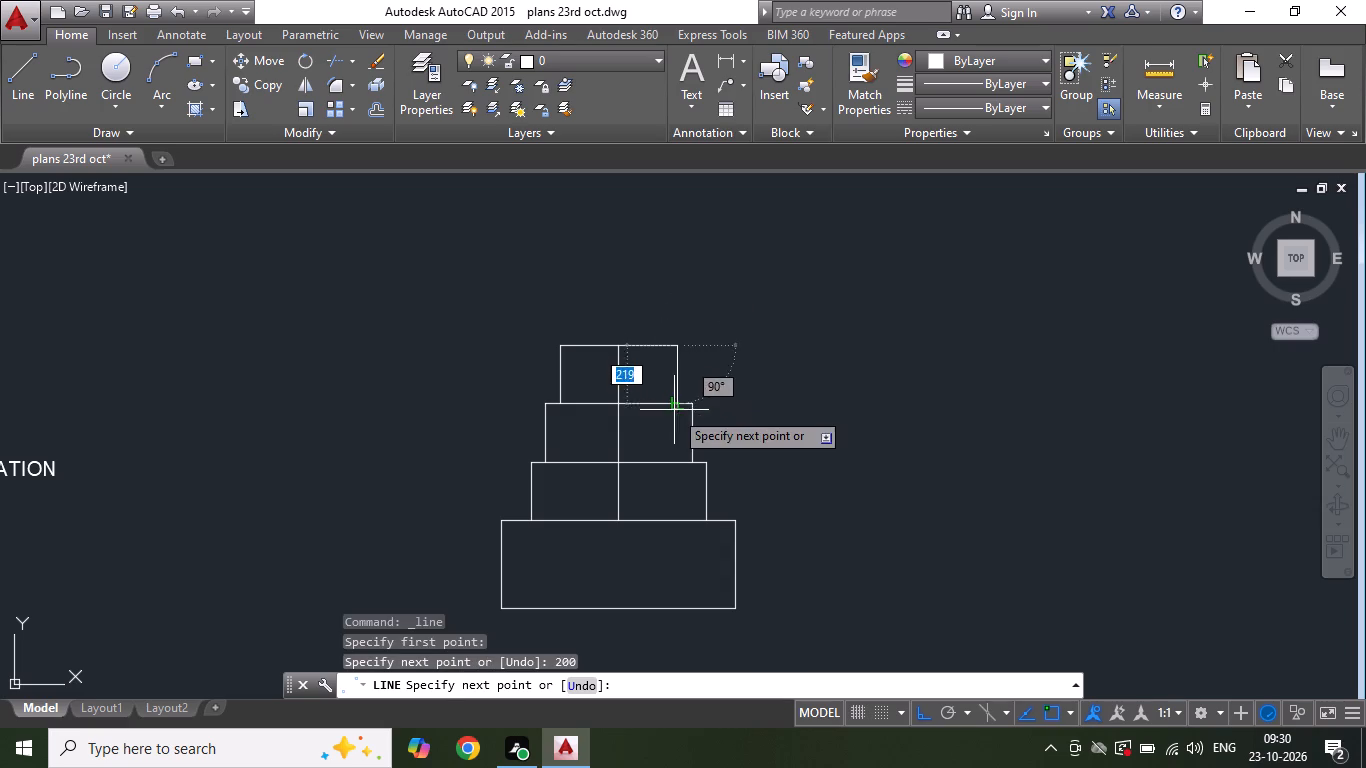
click(674, 410)
key(Escape)
key(Escape)
click(327, 59)
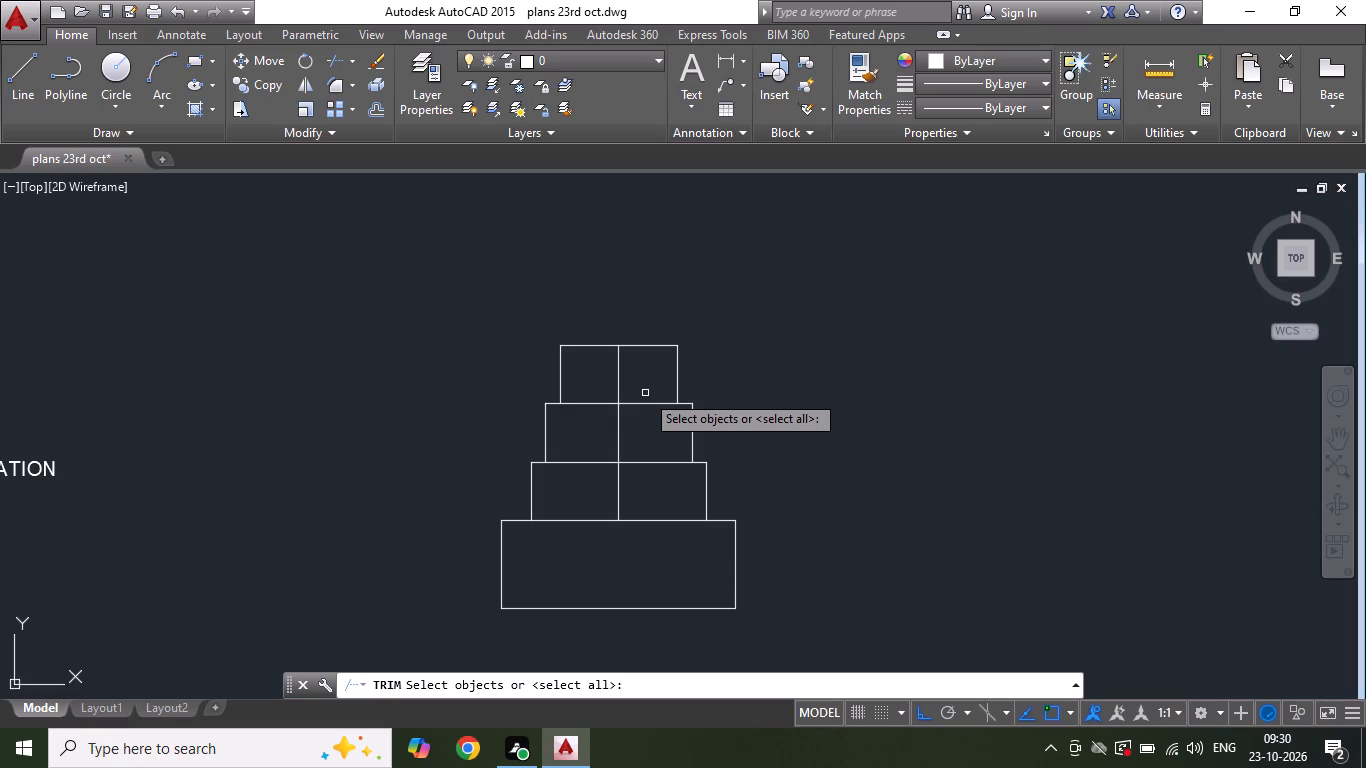
key(Escape)
Draw horizontal ground lines outward from both top corners of the third step.
click(21, 80)
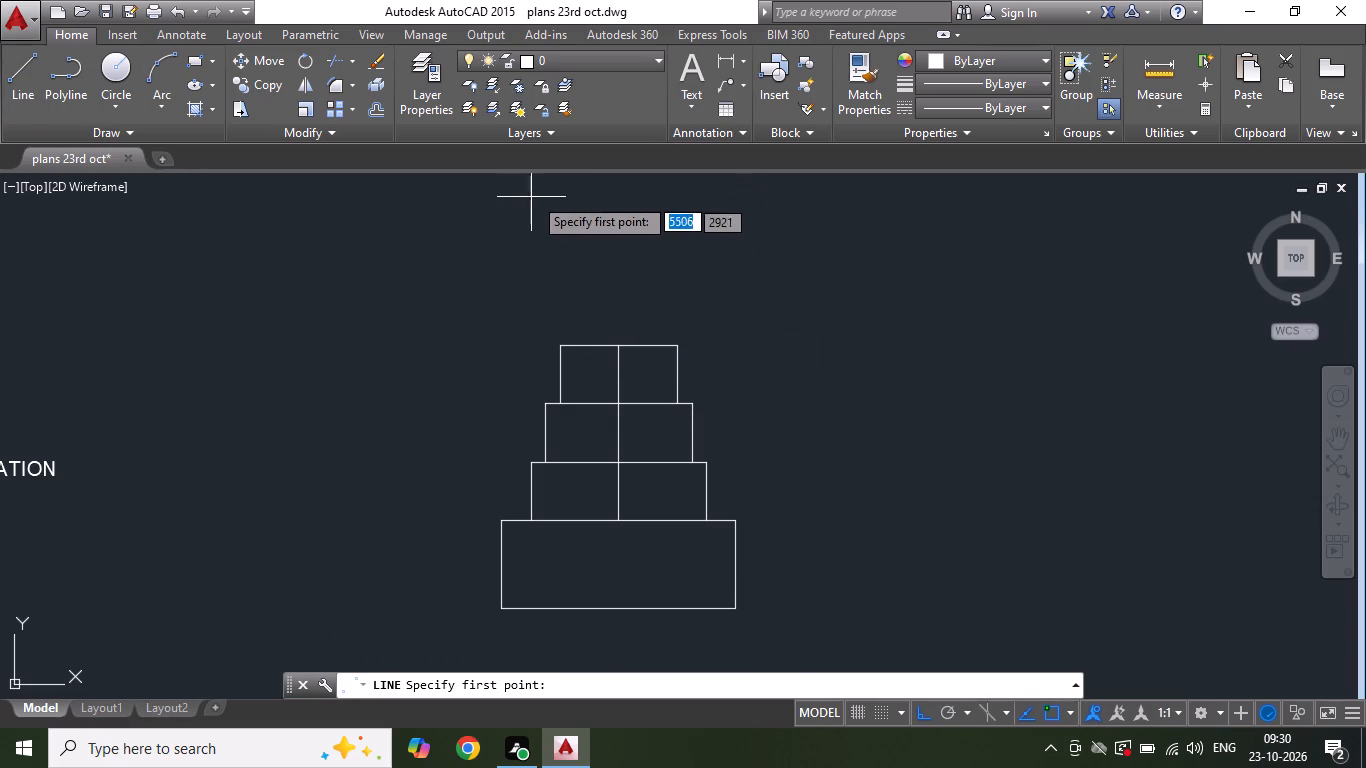
click(20, 84)
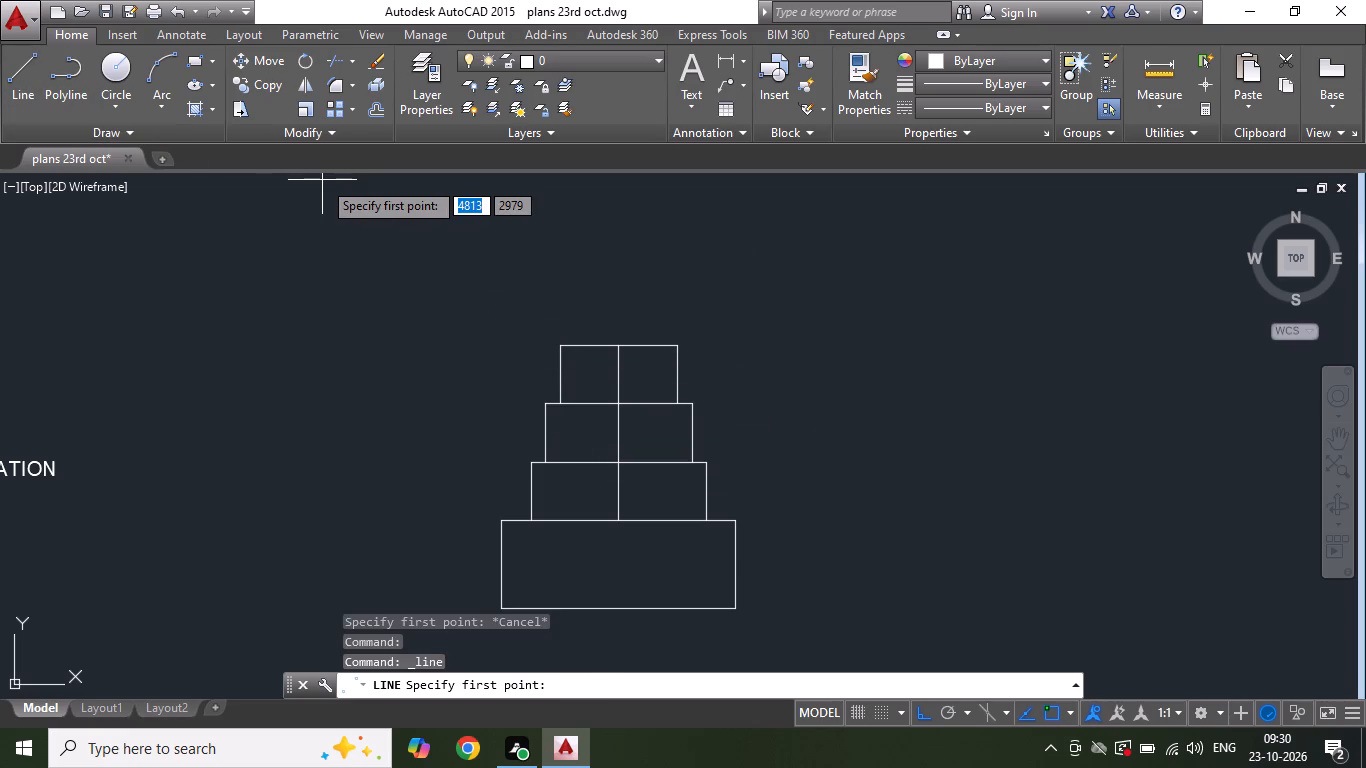
click(557, 349)
click(384, 346)
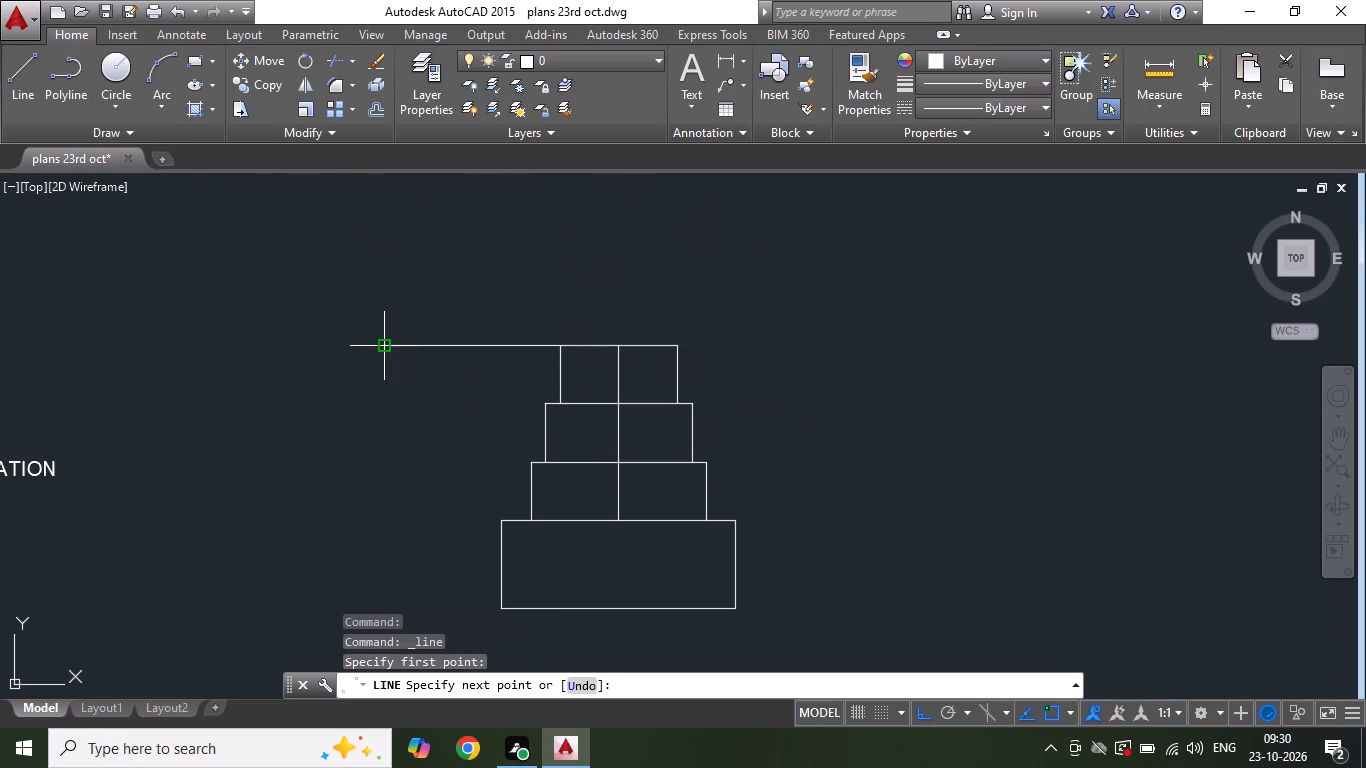
key(Escape)
click(25, 92)
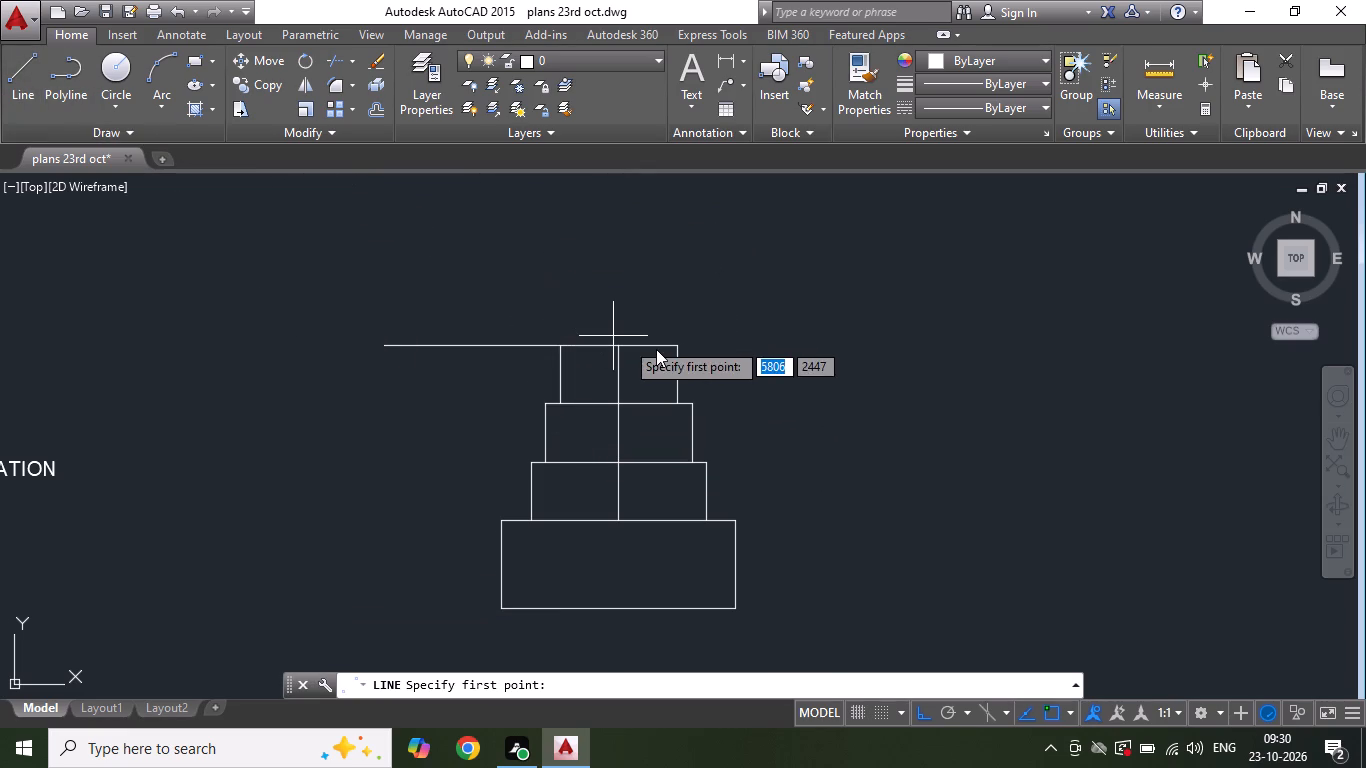
drag(677, 343, 691, 344)
click(848, 342)
key(Escape)
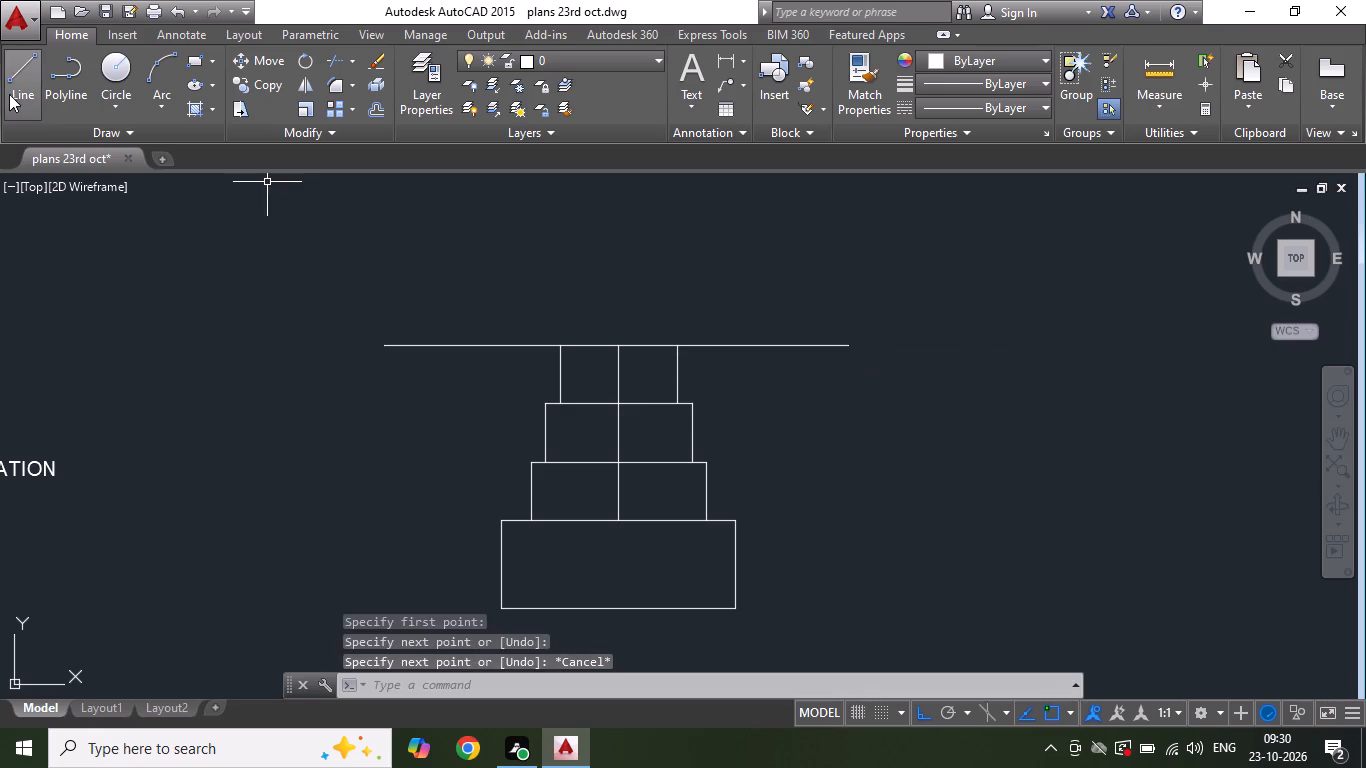
Draw the wall outline above the ground line: 600 up from the third step's top-left corner, across its width, and down to the top-right corner.
click(12, 94)
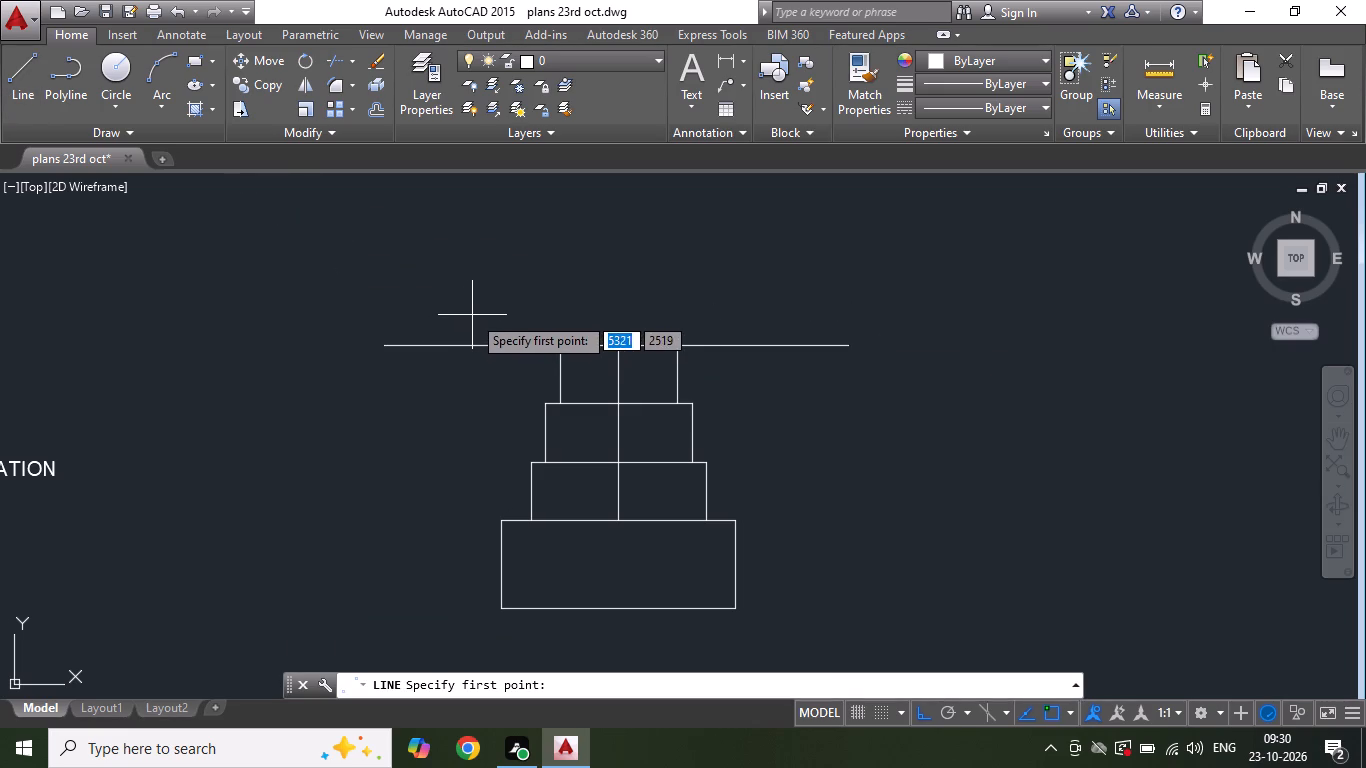
drag(564, 341, 564, 322)
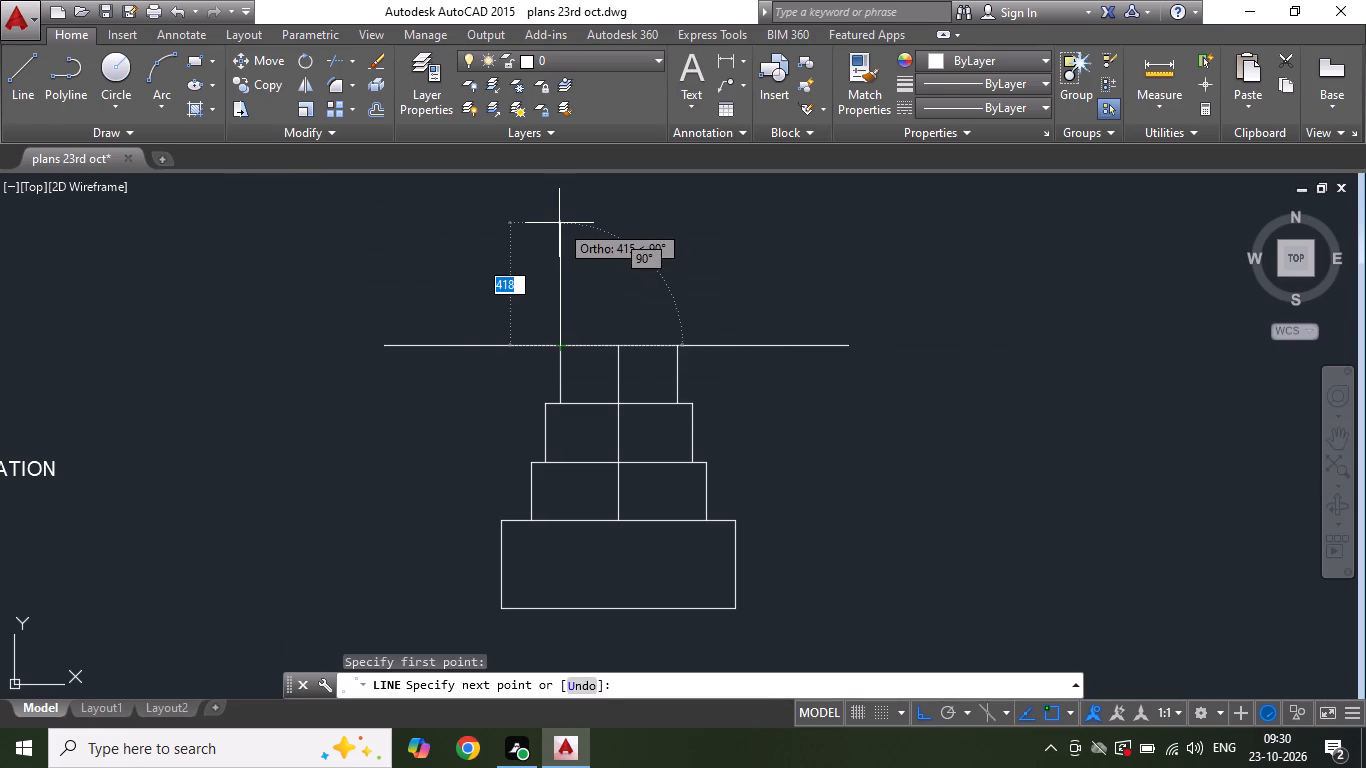
text(600)
key(Return)
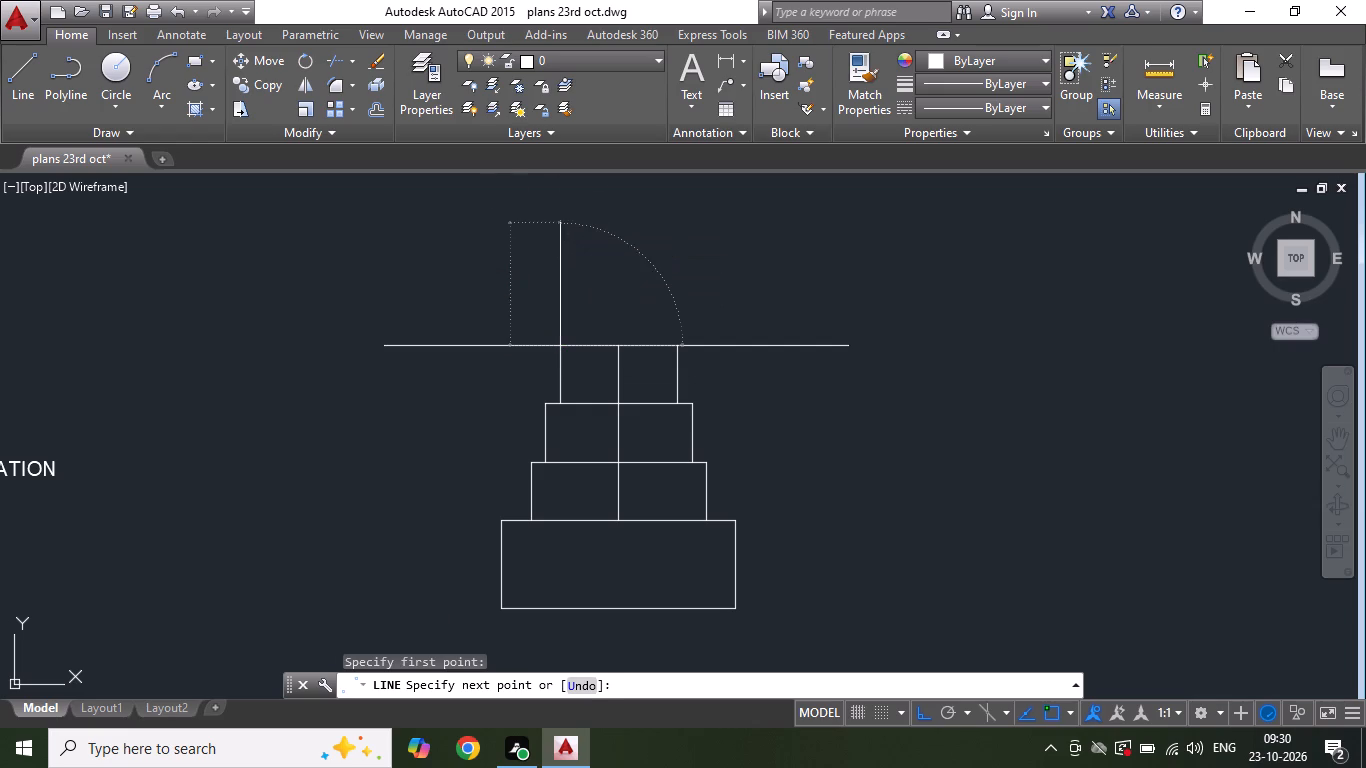
scroll(620, 282, down, 3)
scroll(669, 197, up, 2)
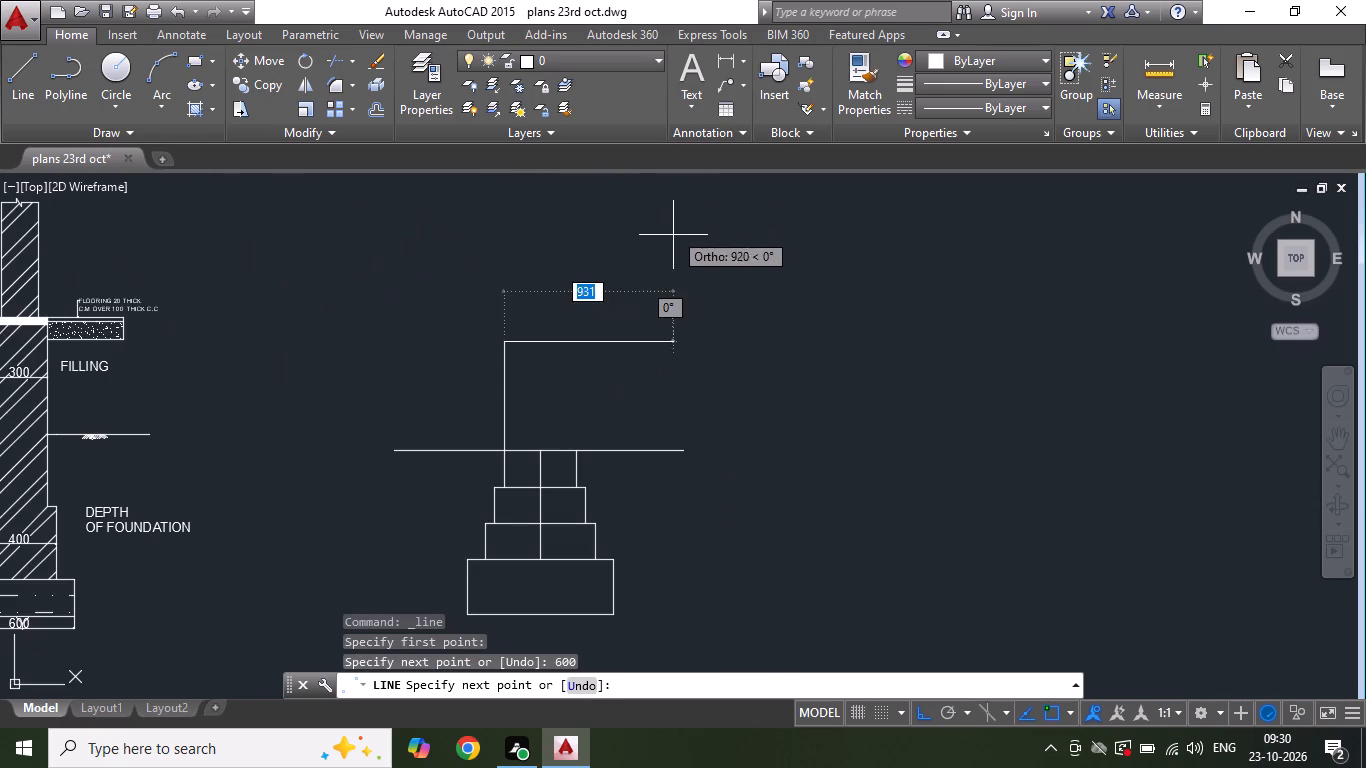
click(583, 381)
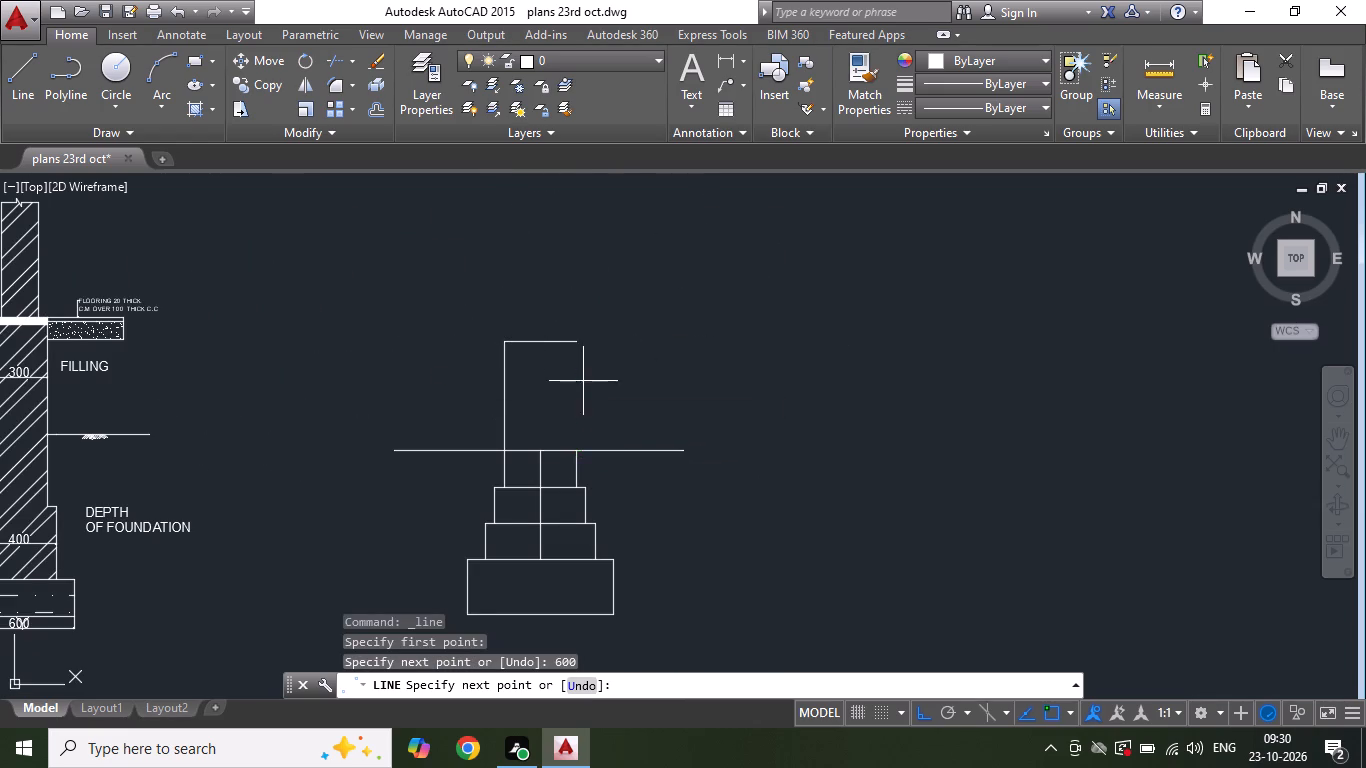
click(571, 447)
key(Escape)
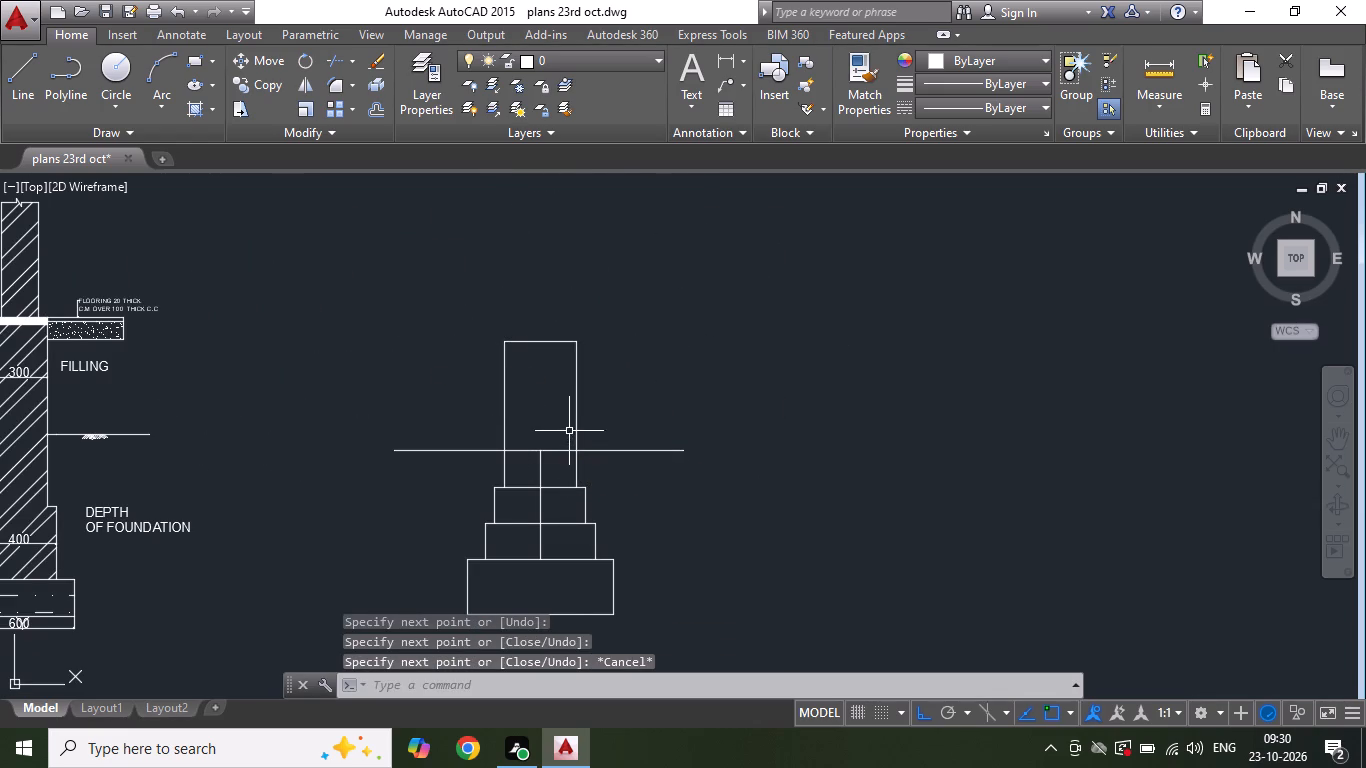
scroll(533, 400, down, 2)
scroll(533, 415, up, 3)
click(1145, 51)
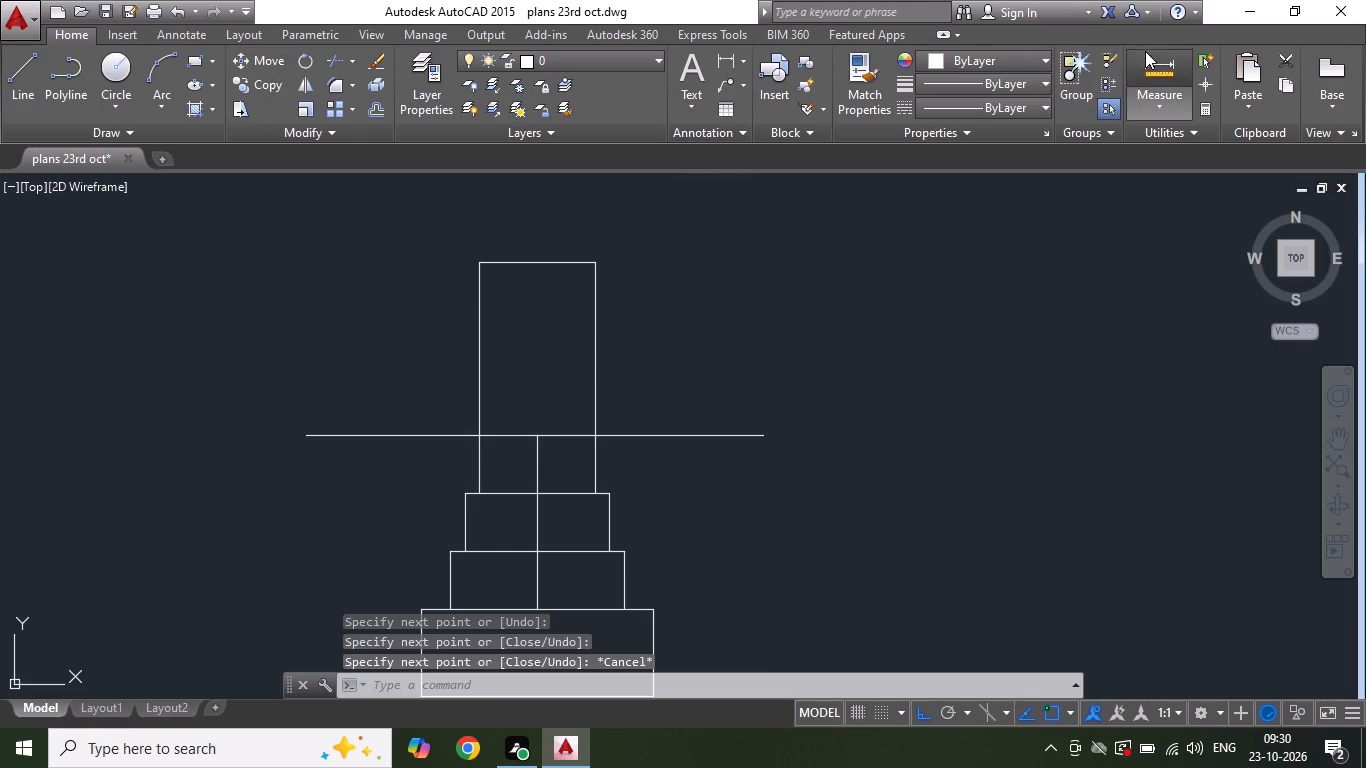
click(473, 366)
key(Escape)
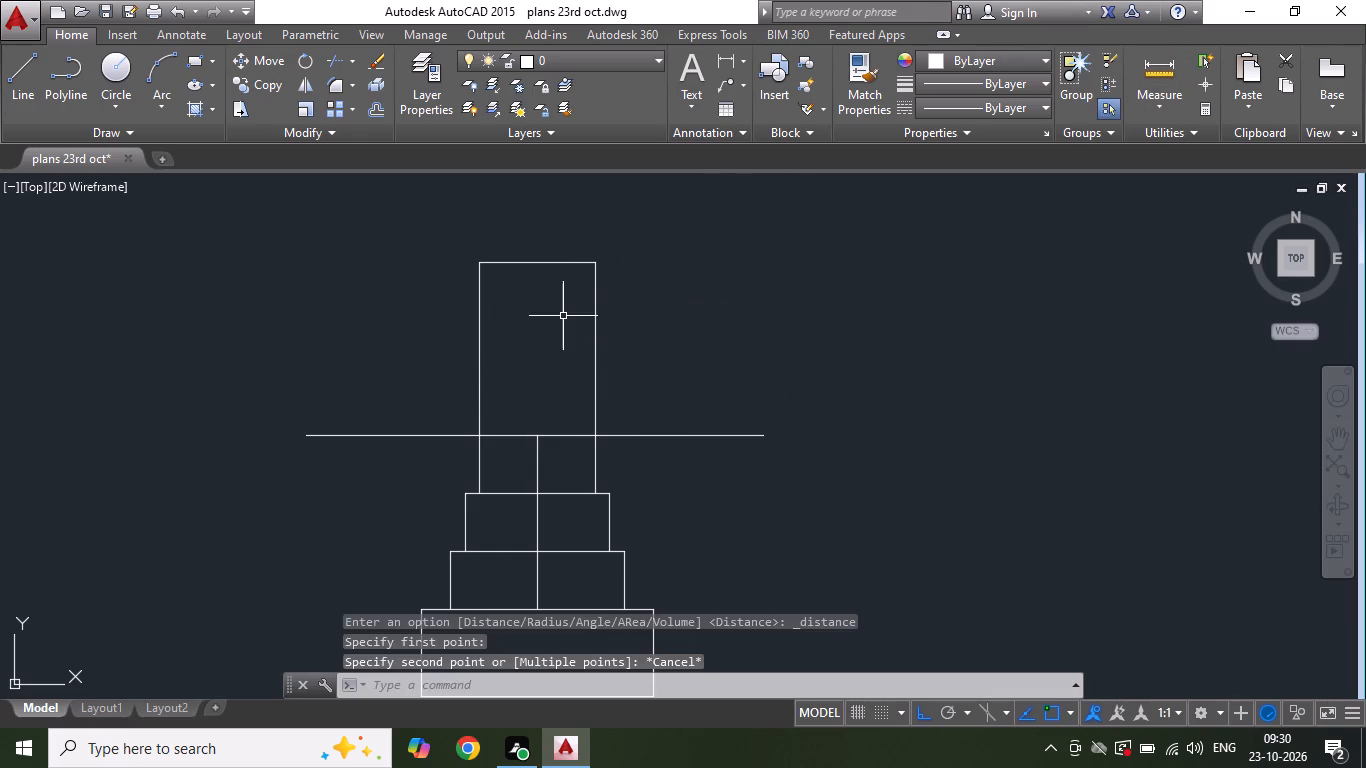
Trim the interior horizontal lines on top of the first and second foundation steps.
scroll(575, 304, down, 1)
scroll(570, 378, up, 1)
click(347, 65)
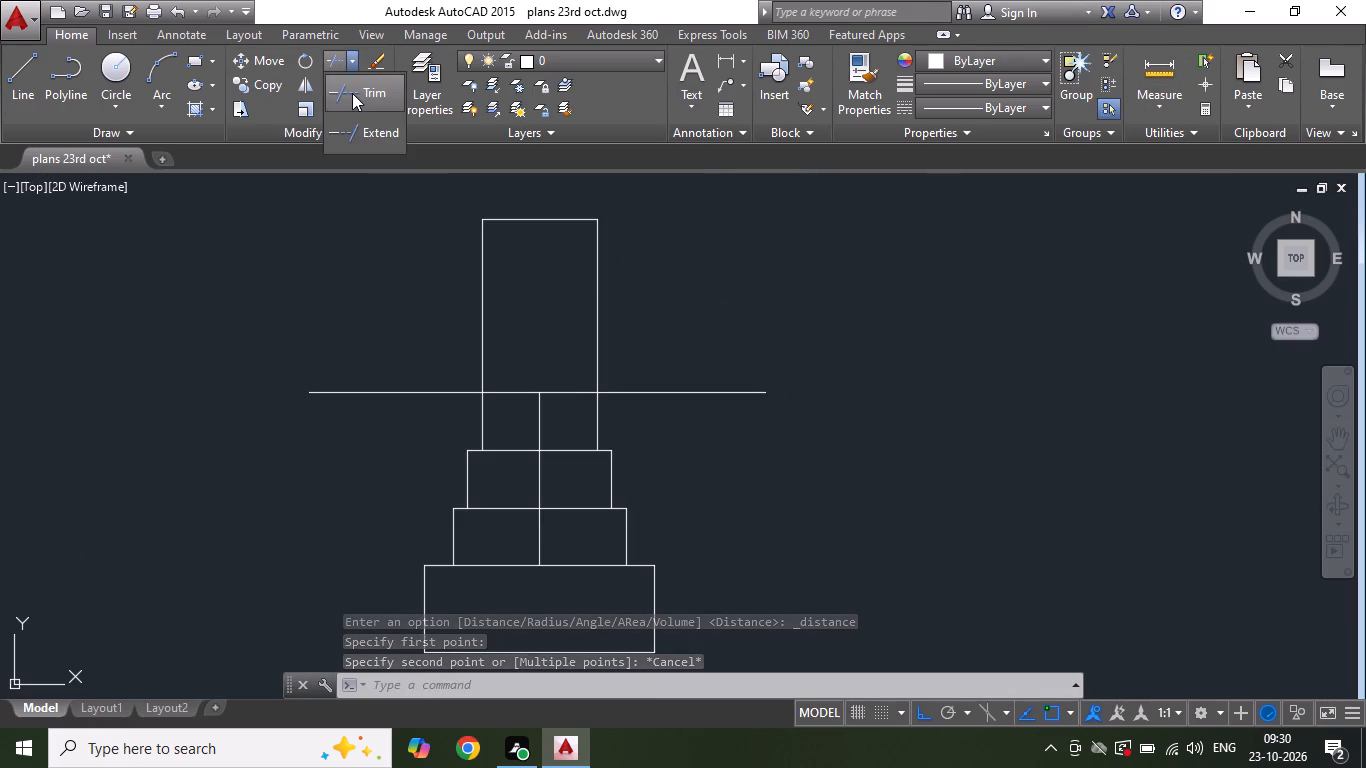
click(352, 93)
key(Return)
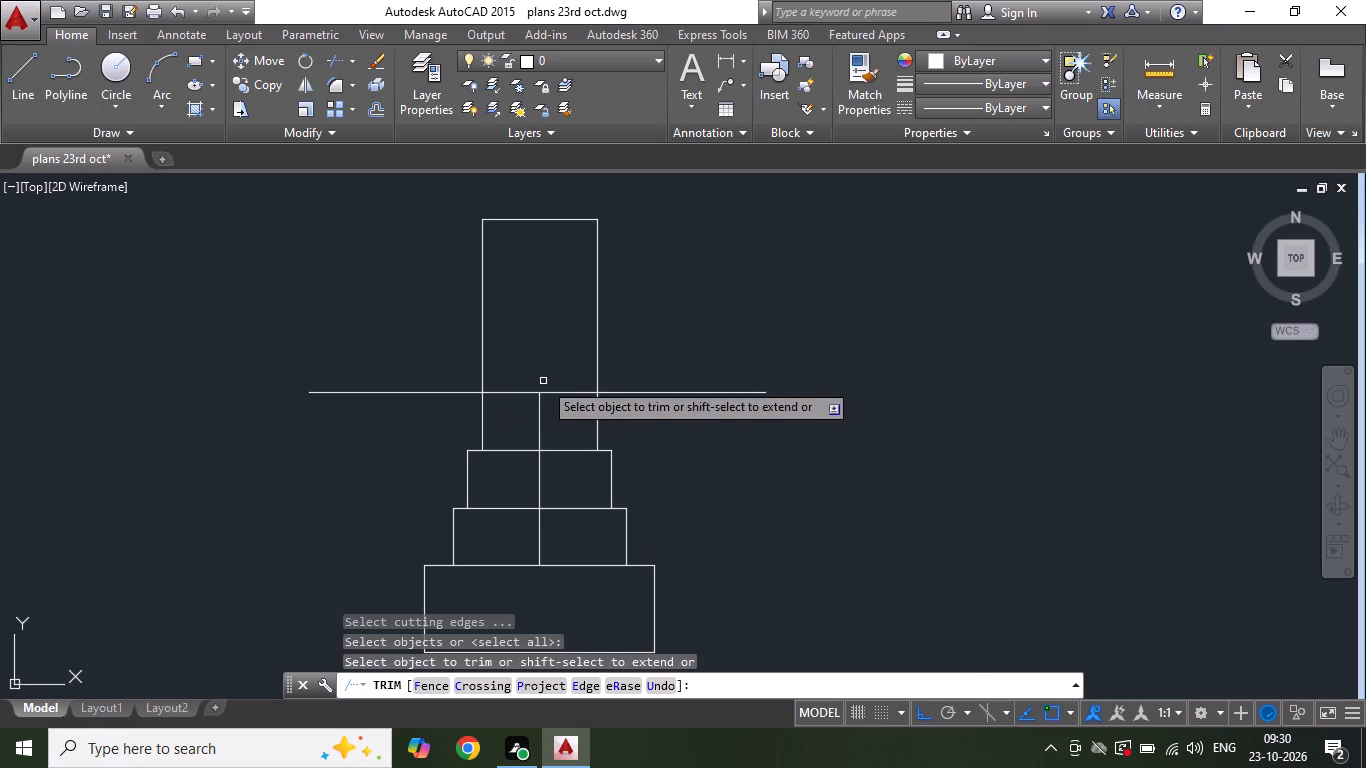
drag(543, 381, 536, 397)
click(522, 537)
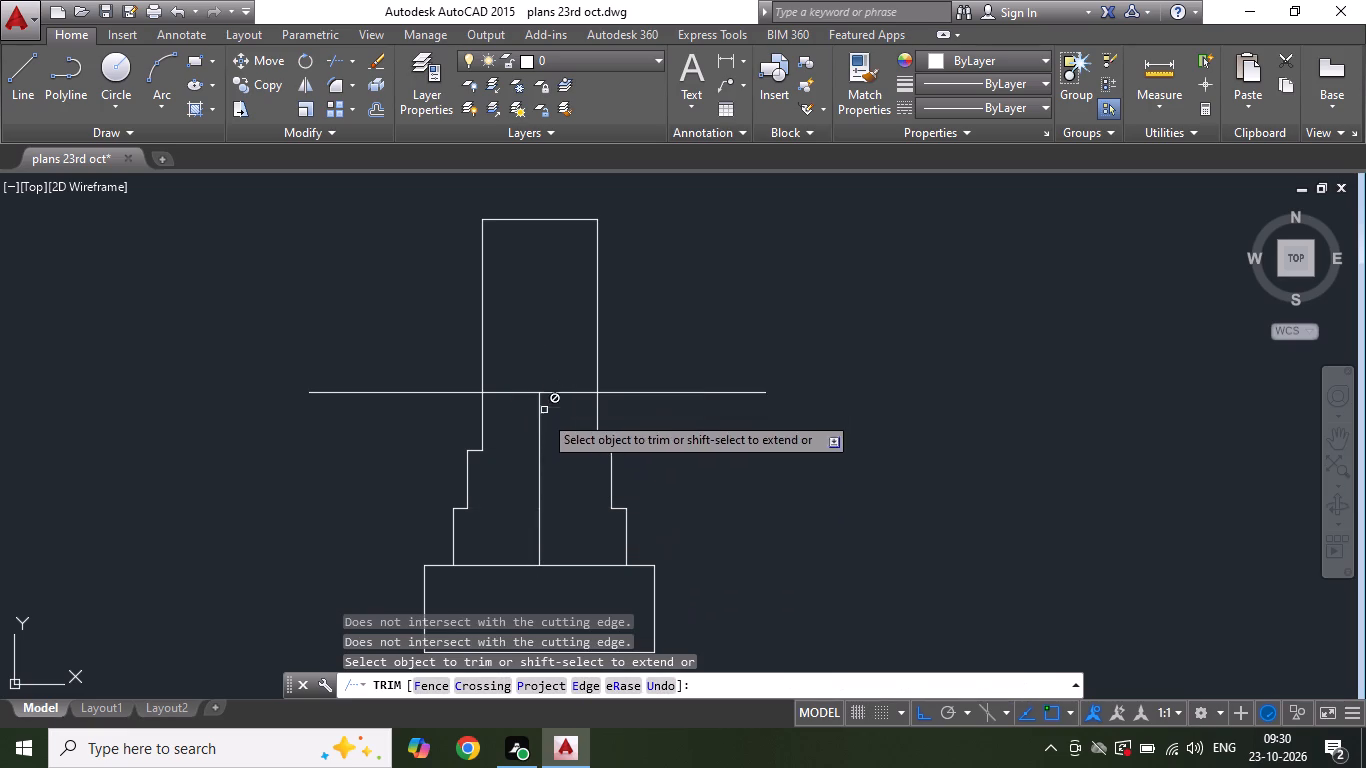
click(538, 429)
click(525, 436)
click(525, 393)
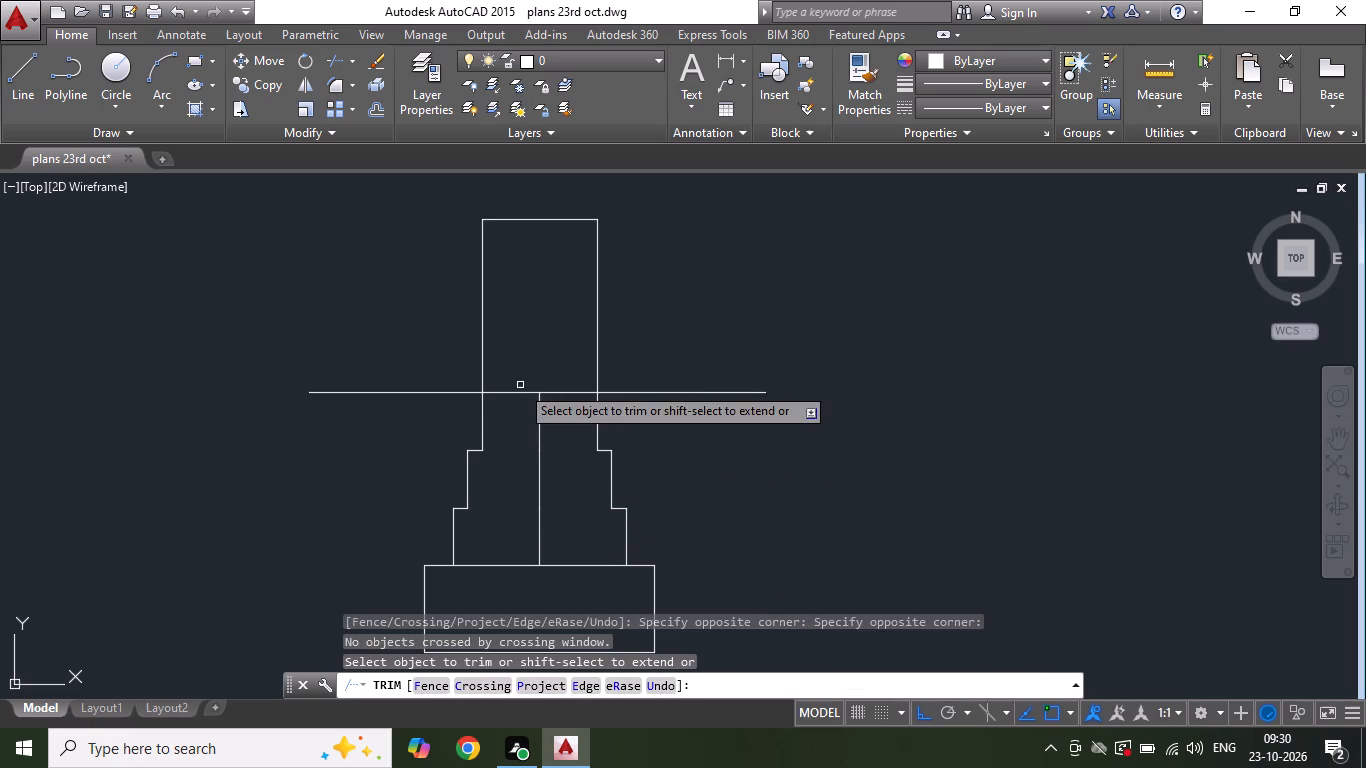
click(515, 393)
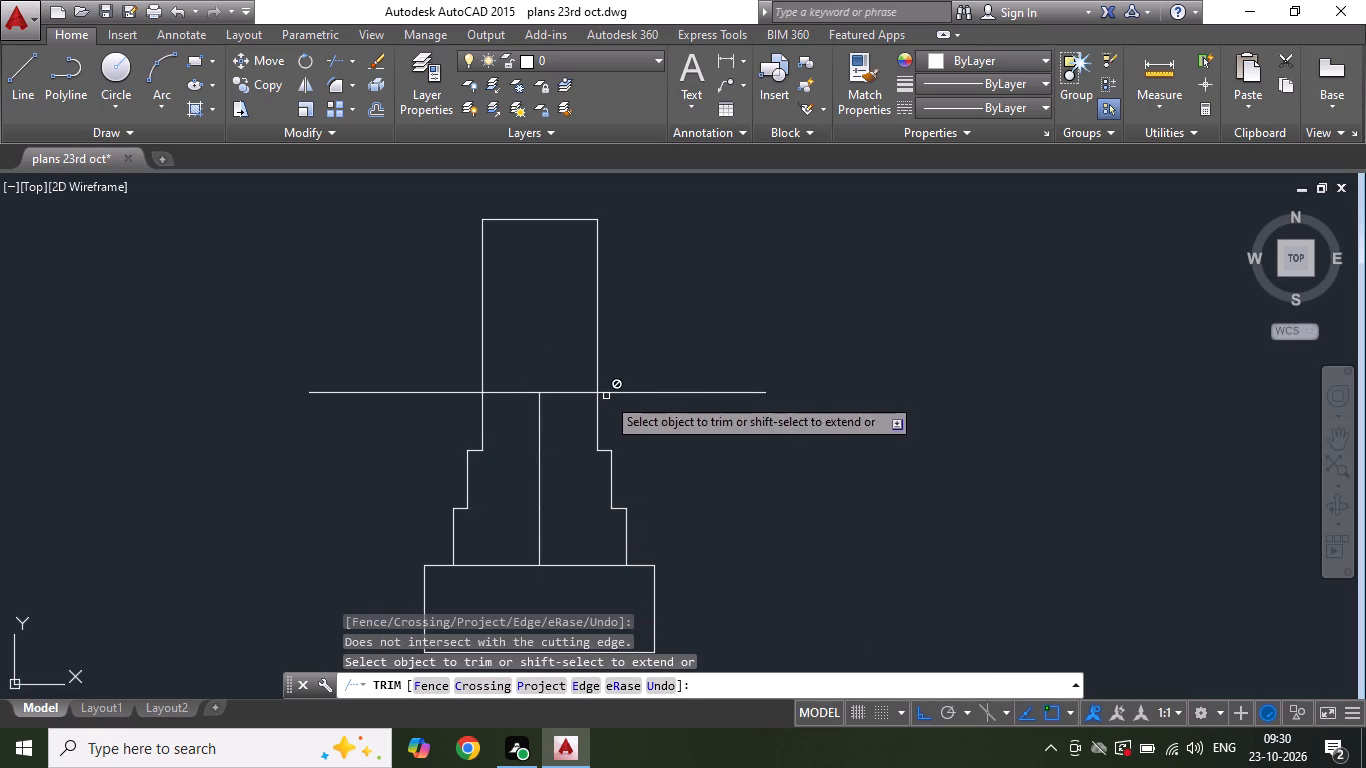
key(Escape)
Erase the ground-level line inside the wall and all the centre line segments within the three steps.
click(561, 389)
click(537, 397)
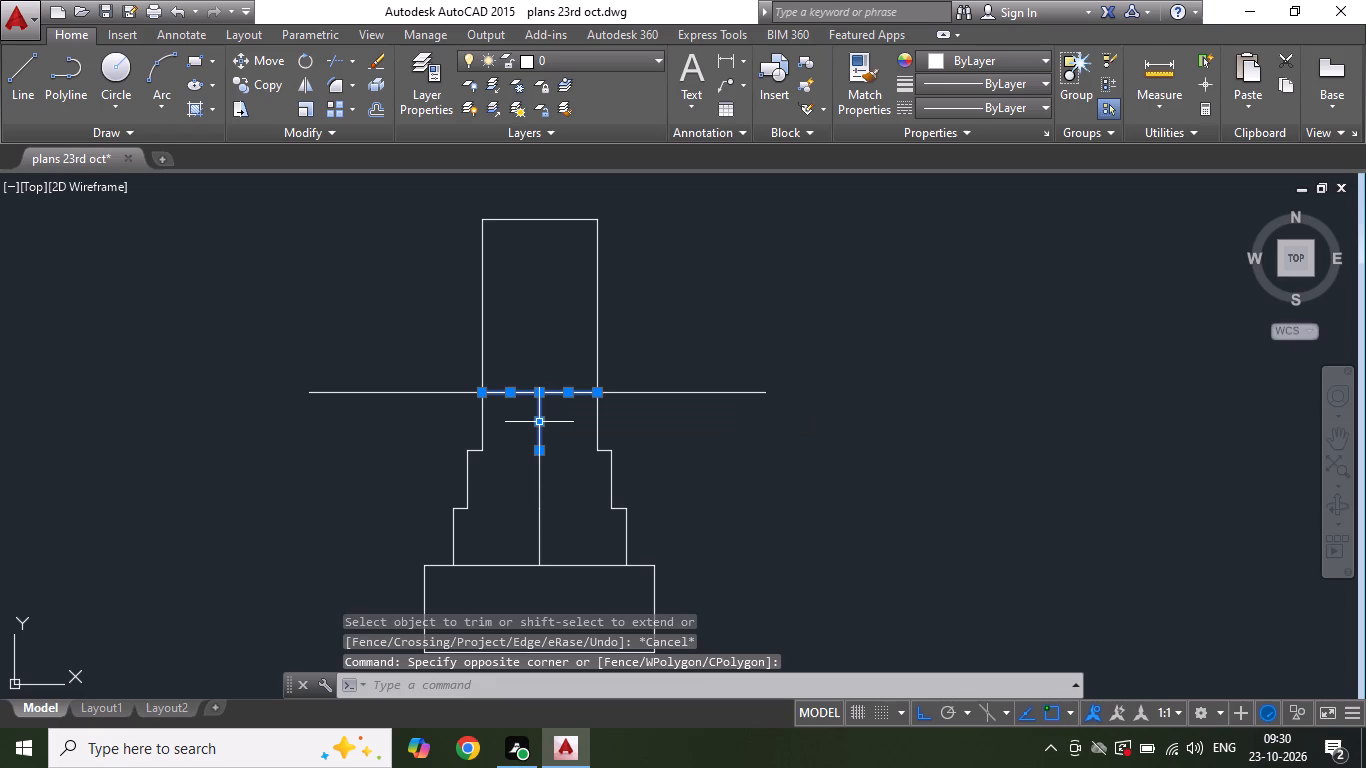
key(Delete)
click(548, 472)
click(515, 489)
key(Delete)
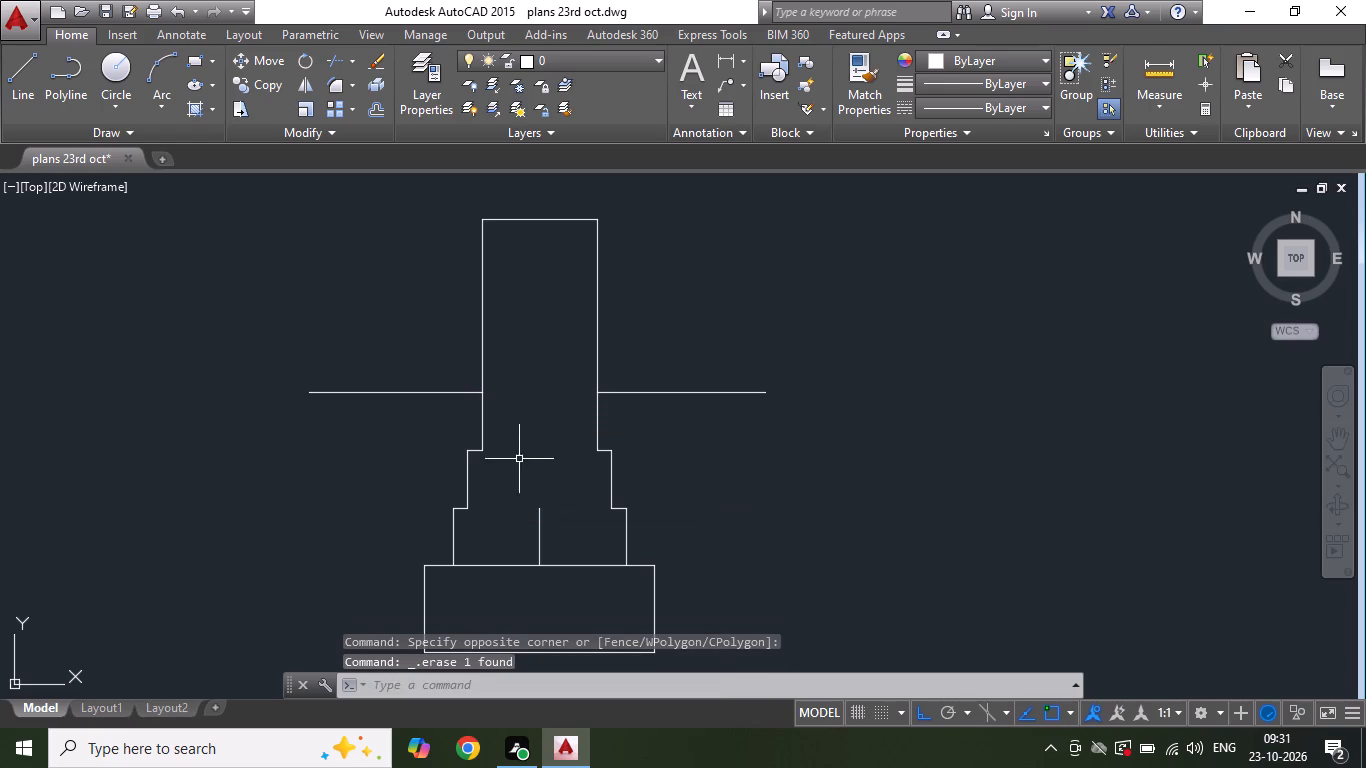
drag(524, 478, 531, 490)
click(569, 595)
key(Delete)
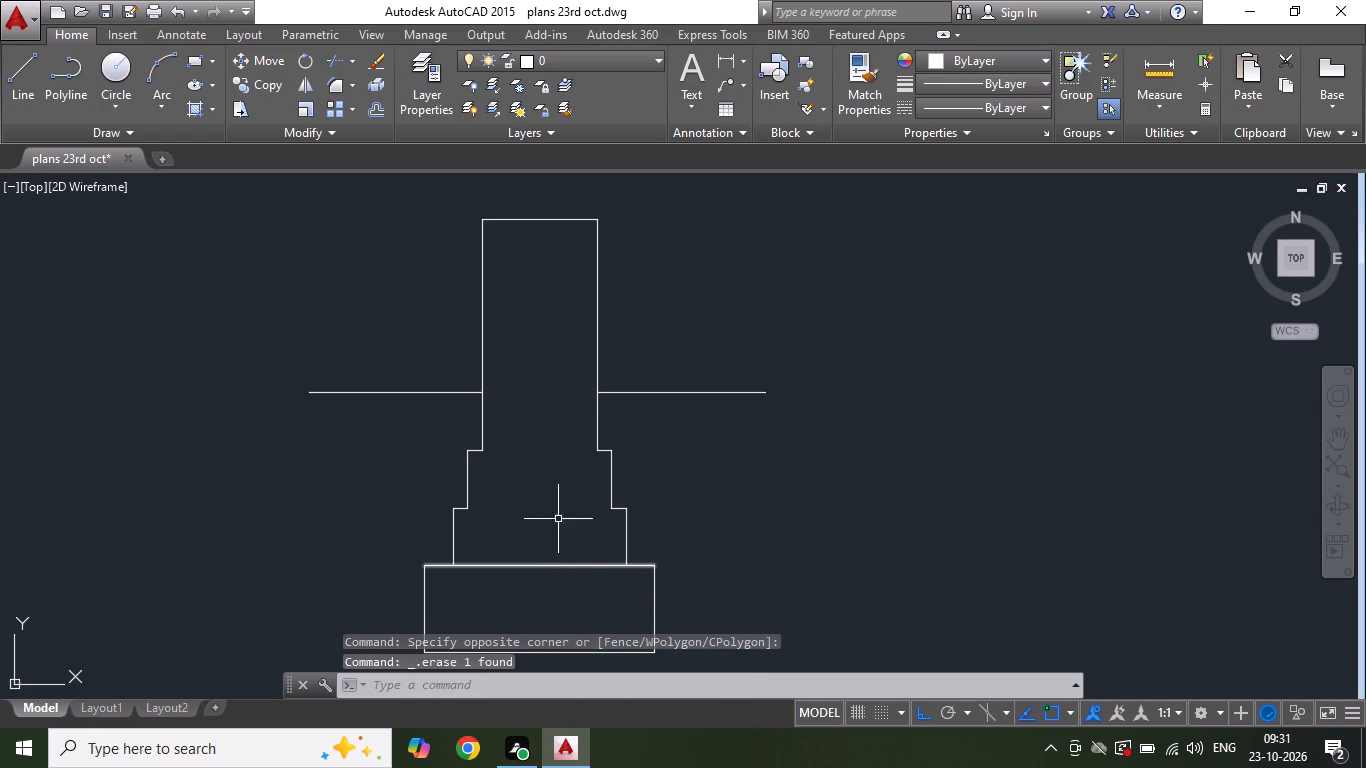
Save the drawing.
key(ctrl+s)
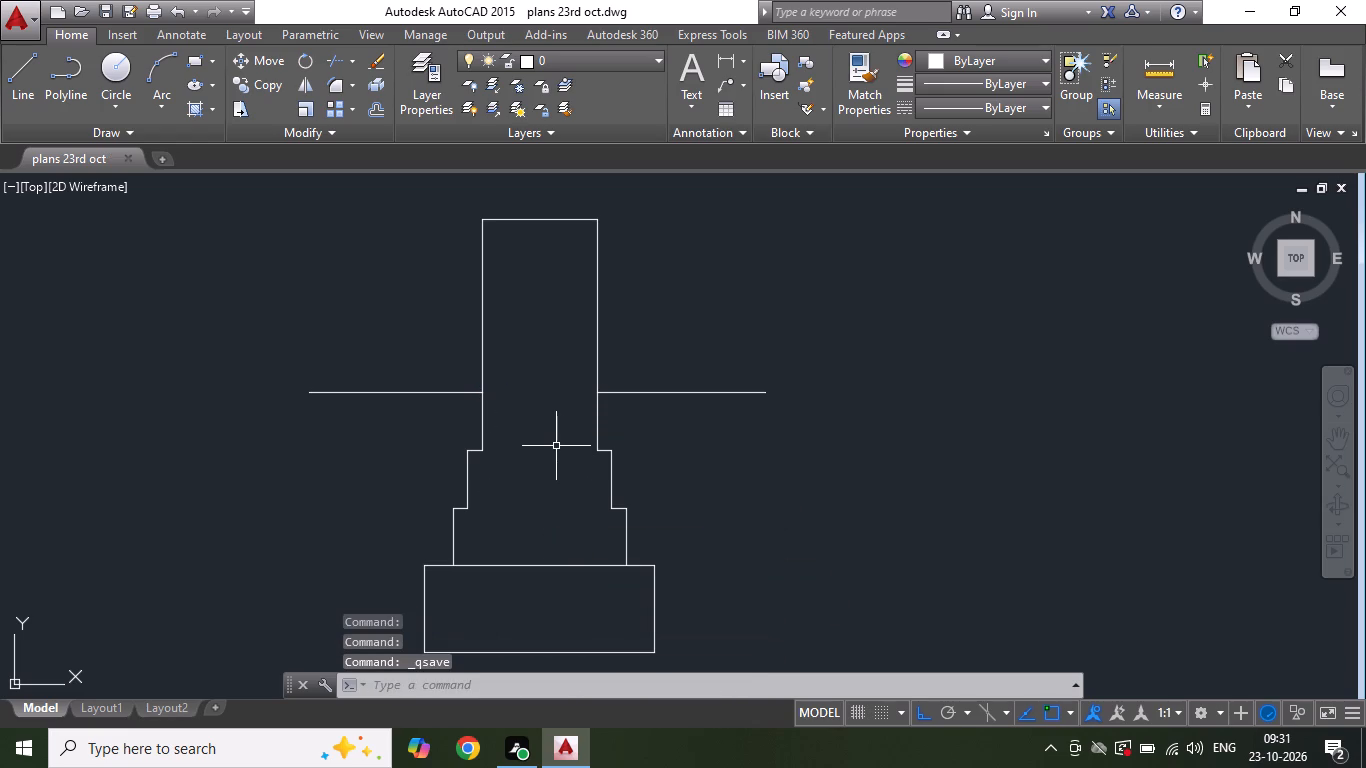
Offset the wall's top line 40 upward.
scroll(545, 444, down, 1)
scroll(557, 264, up, 1)
scroll(551, 351, down, 1)
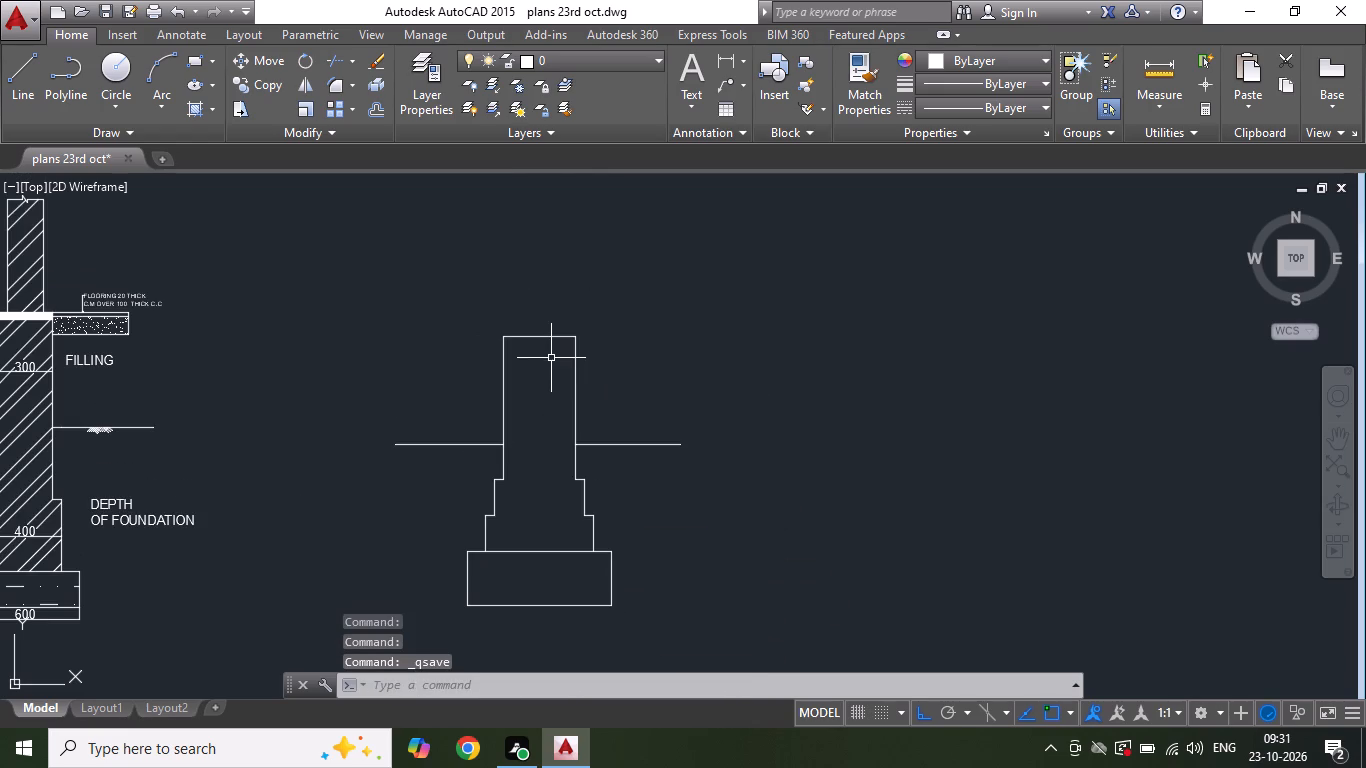
scroll(552, 393, down, 2)
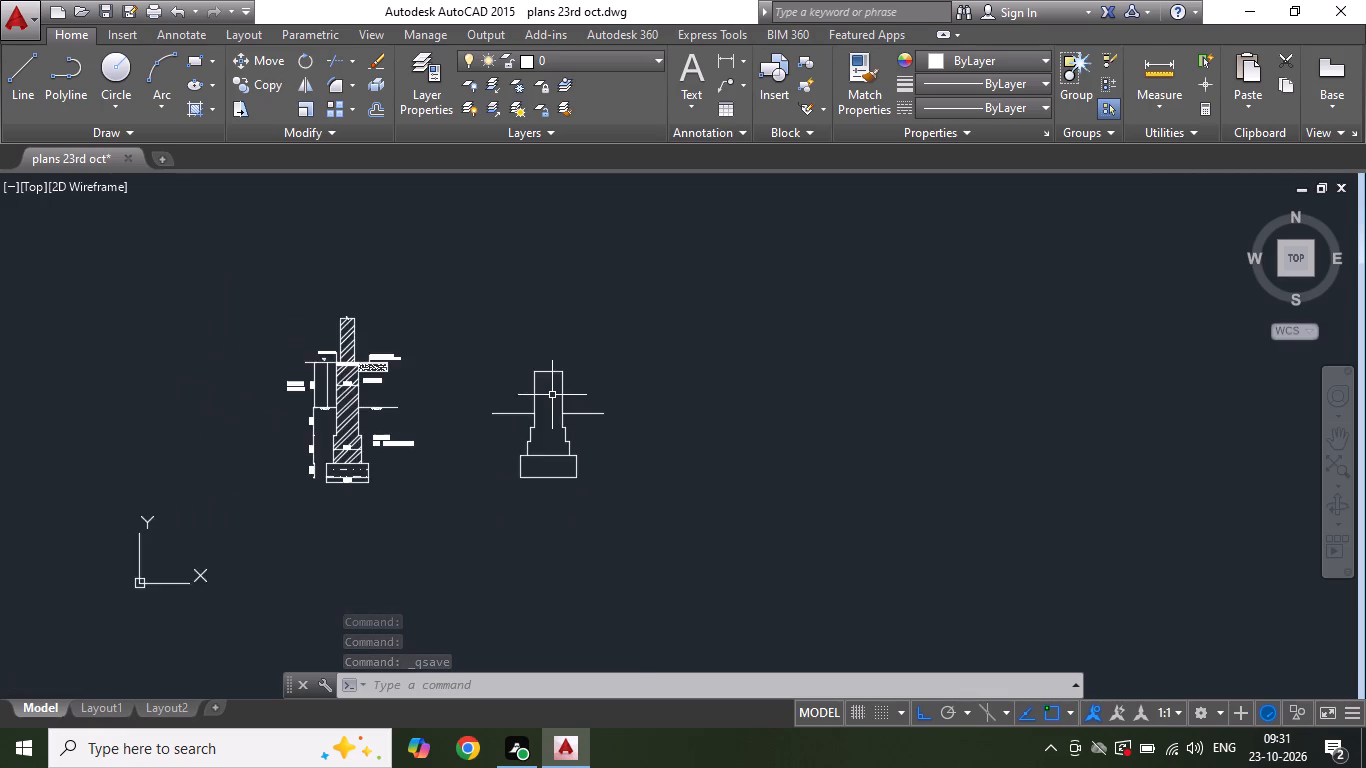
scroll(542, 308, up, 3)
click(378, 106)
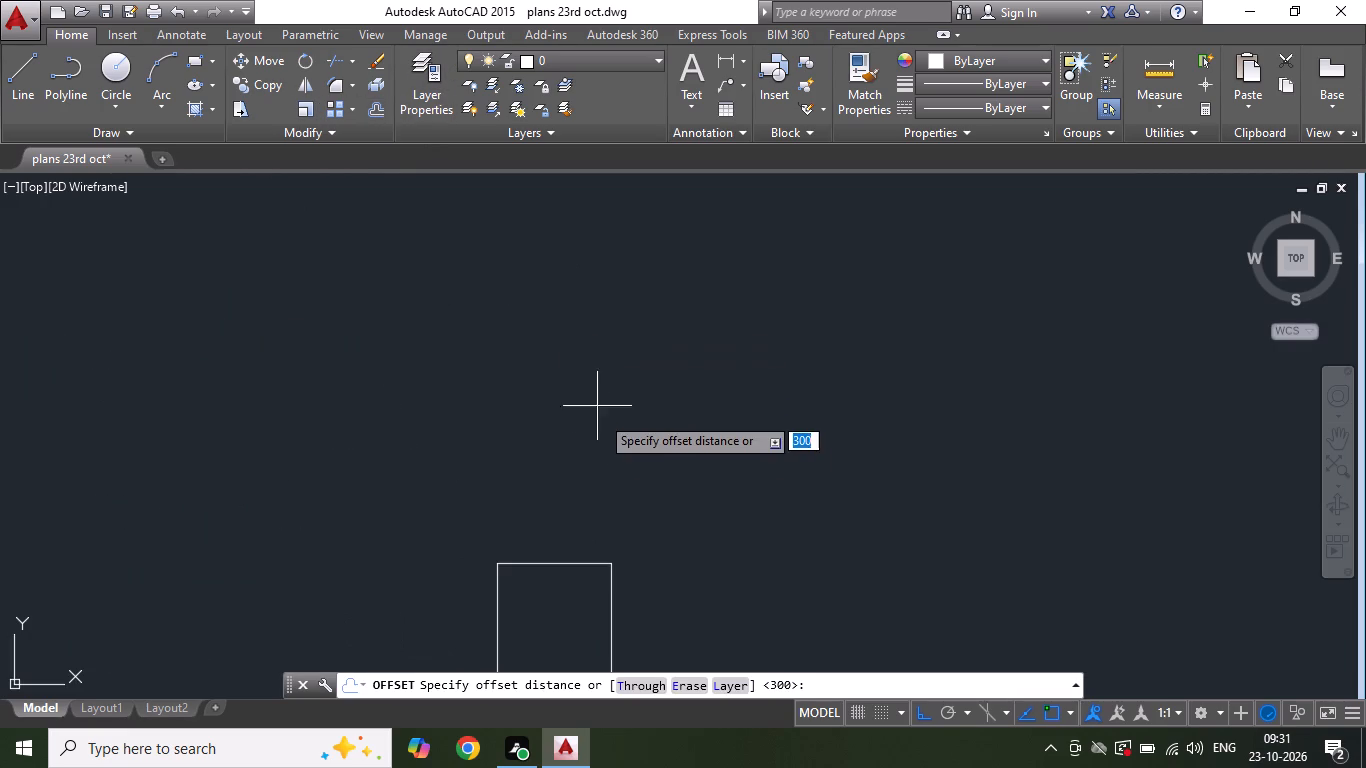
text(40)
key(Return)
scroll(585, 473, down, 1)
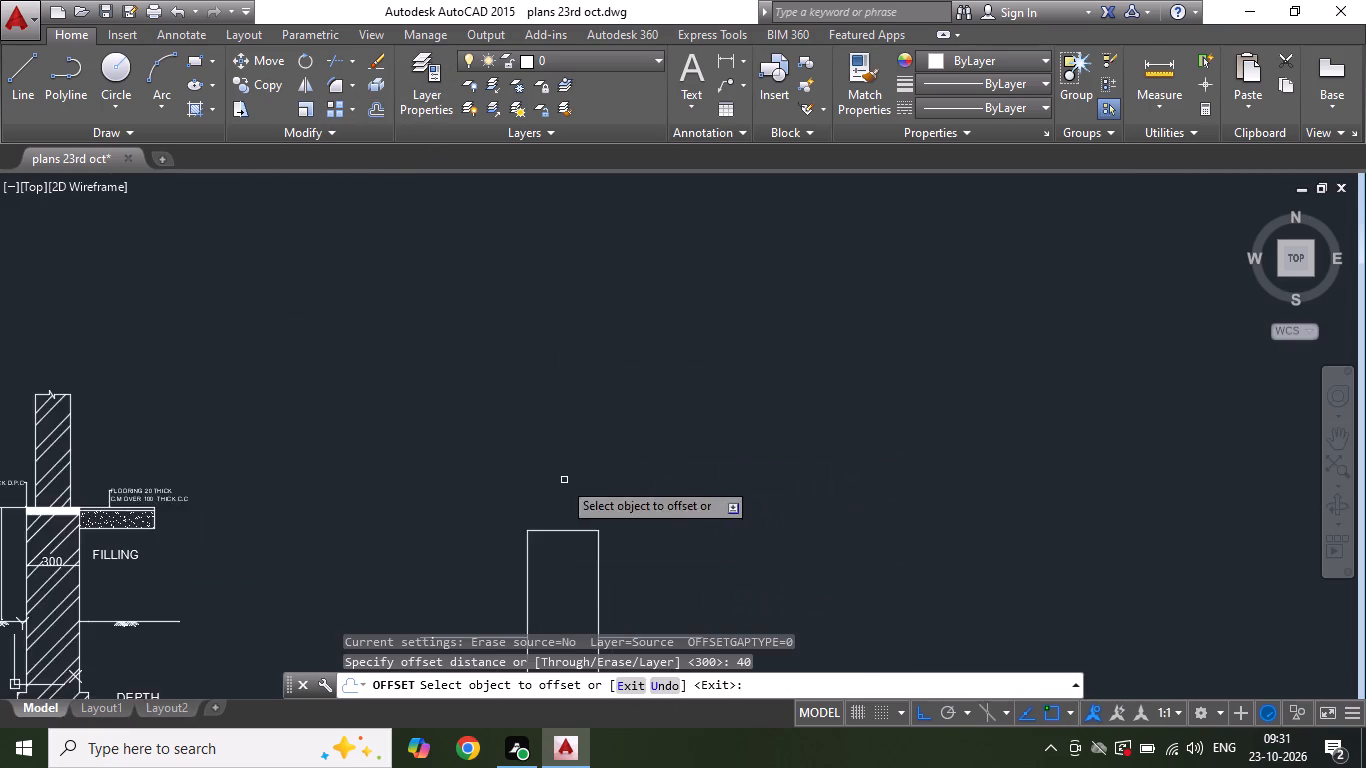
scroll(555, 568, up, 2)
click(534, 482)
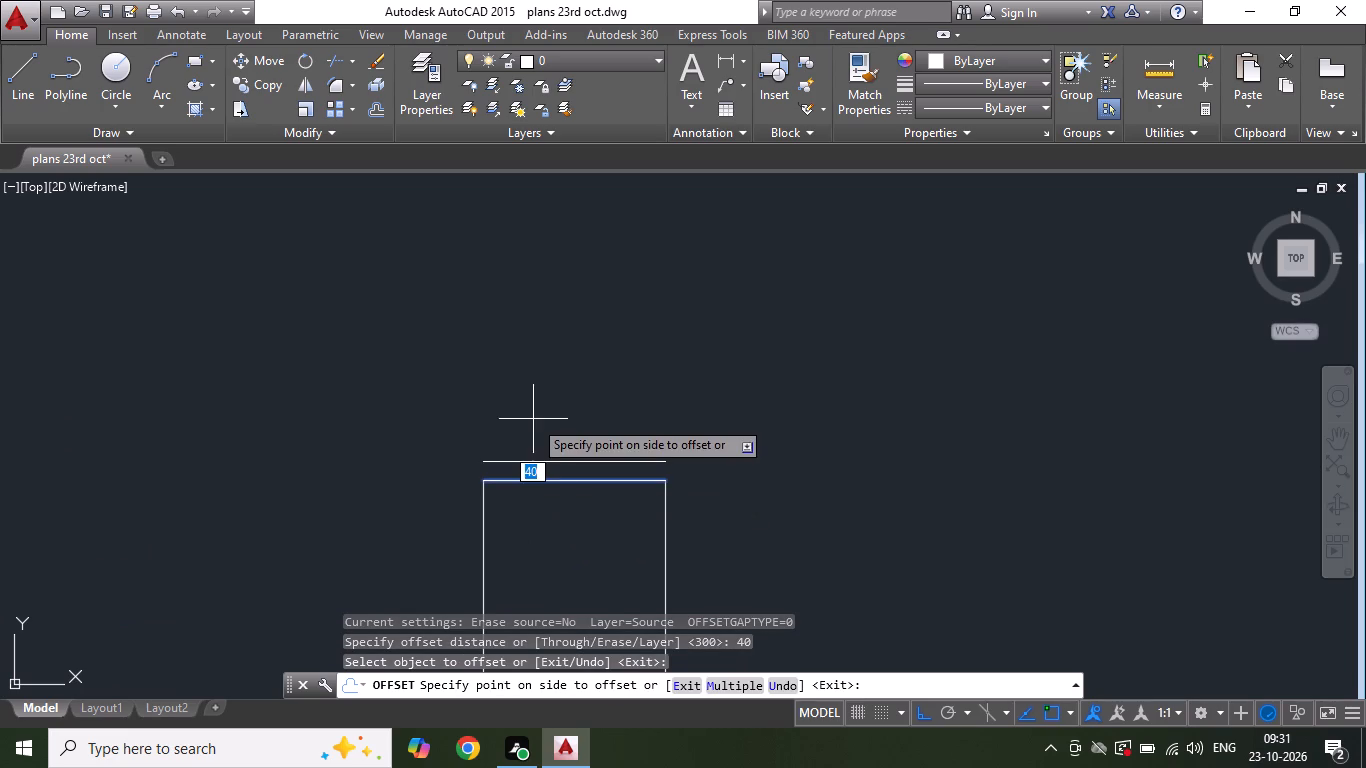
click(533, 419)
key(Escape)
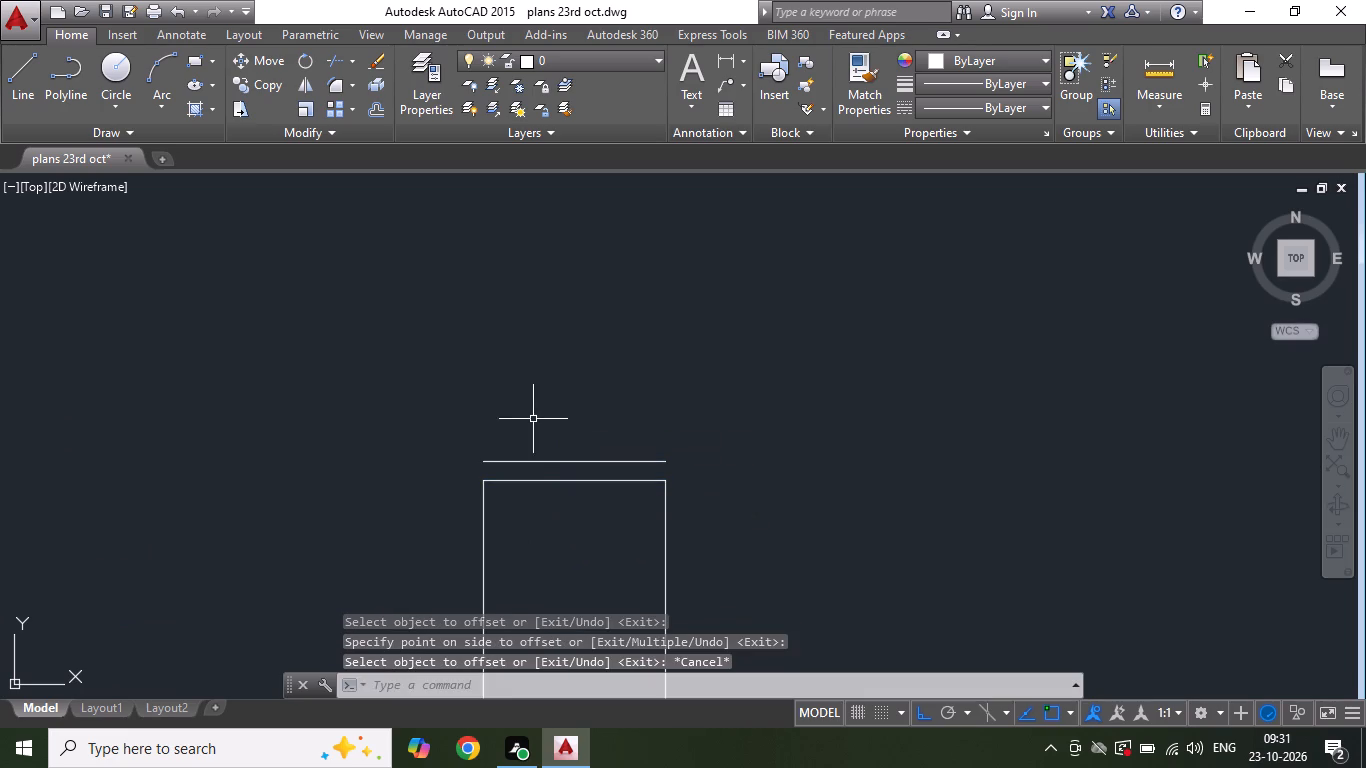
Close both ends of the 40 thick strip above the wall with short vertical lines.
click(14, 75)
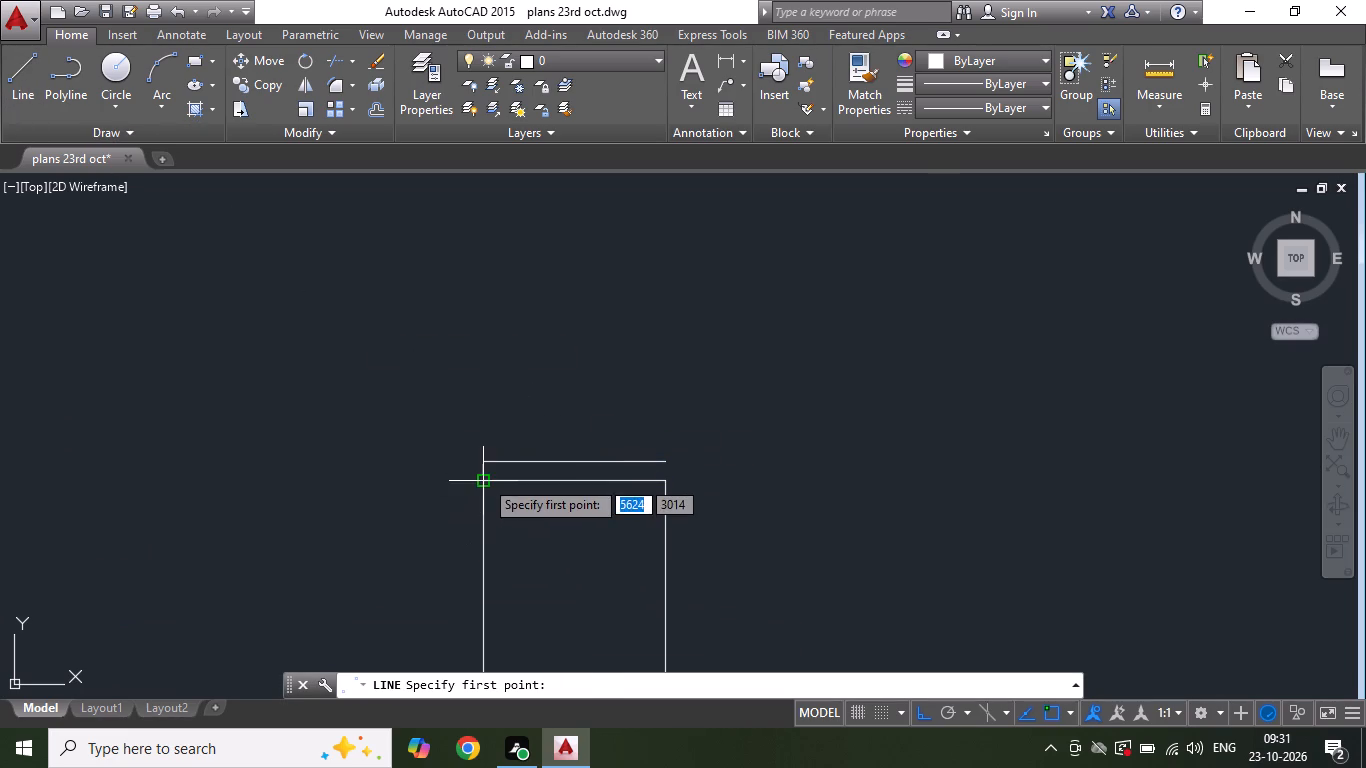
click(485, 479)
click(488, 456)
key(Escape)
click(12, 77)
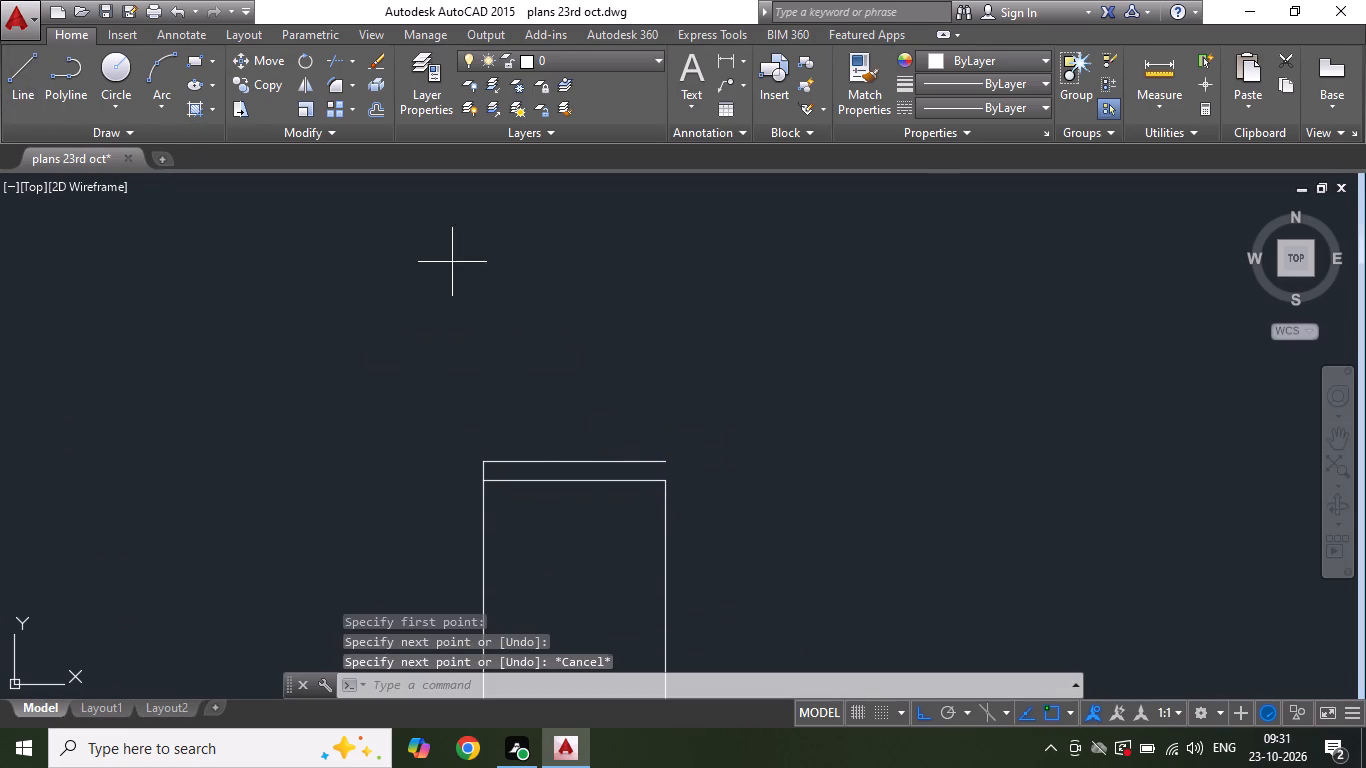
click(669, 466)
click(668, 486)
key(Escape)
Draw a horizontal floor line outward from the strip's top-right corner.
click(34, 95)
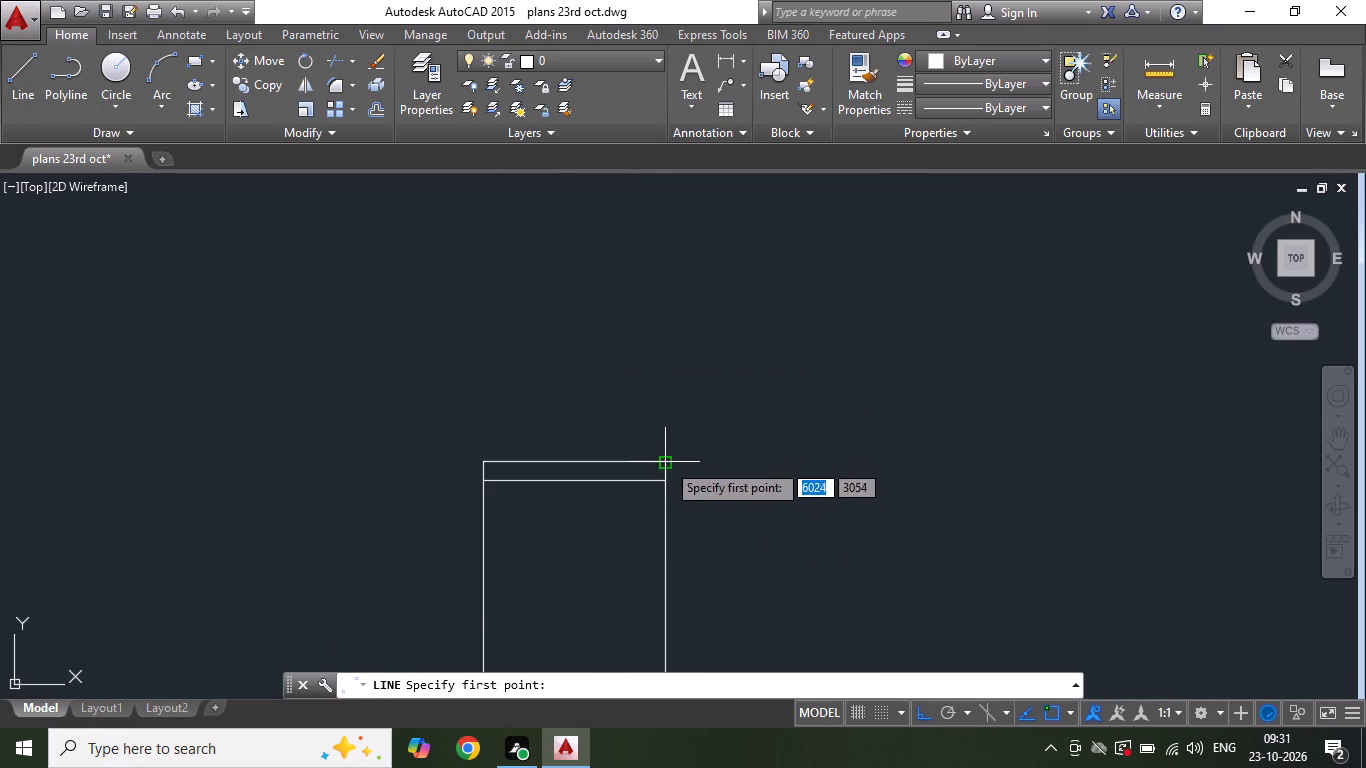
click(666, 462)
click(890, 463)
key(Escape)
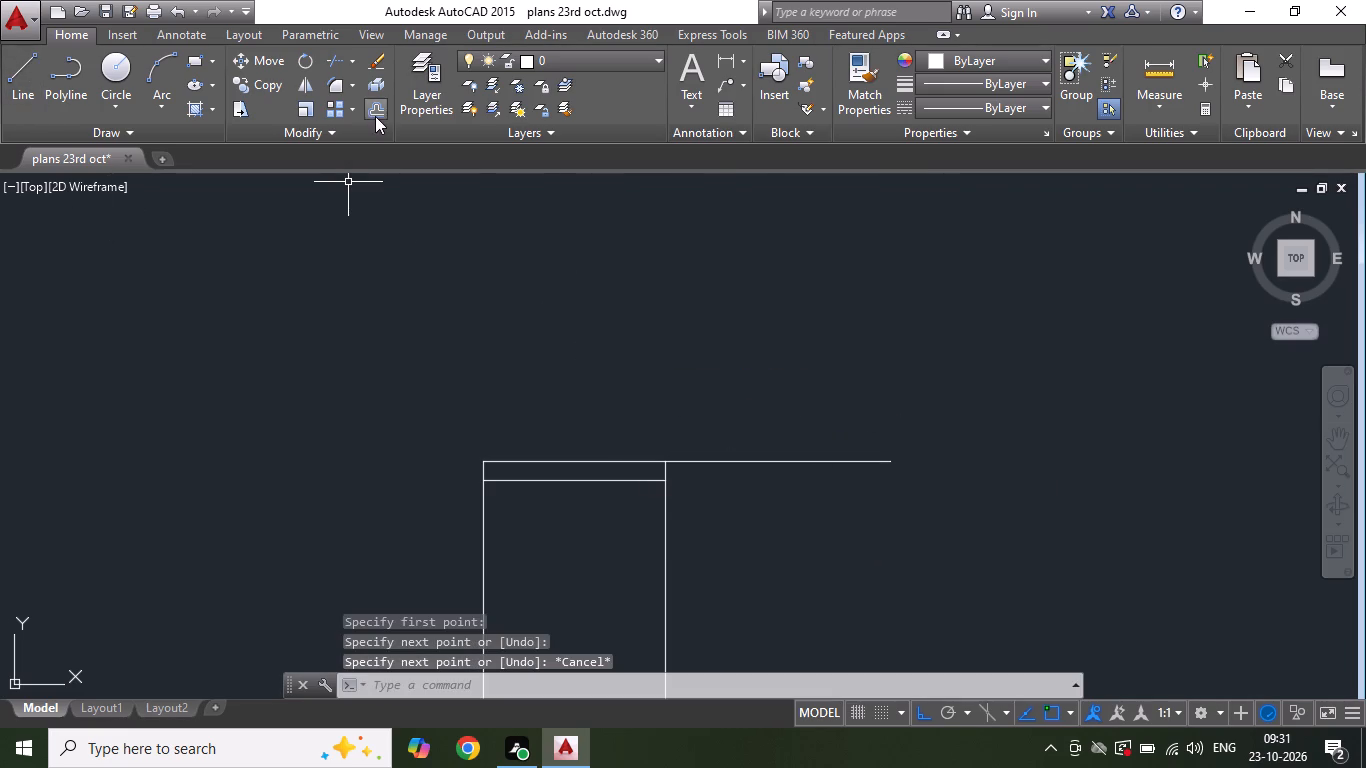
Offset the floor line 20 downward.
click(375, 116)
text(20)
key(Return)
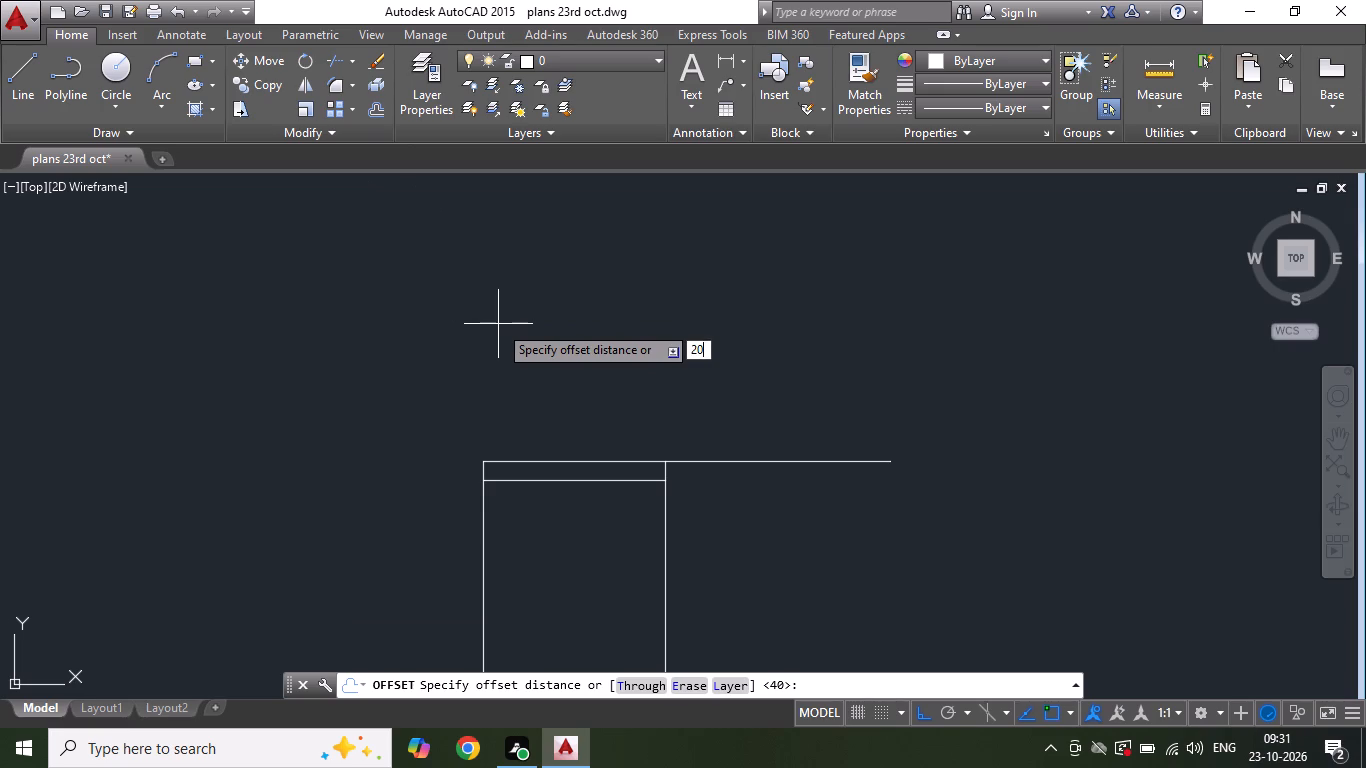
drag(751, 464, 754, 477)
scroll(757, 496, up, 2)
click(757, 496)
key(Escape)
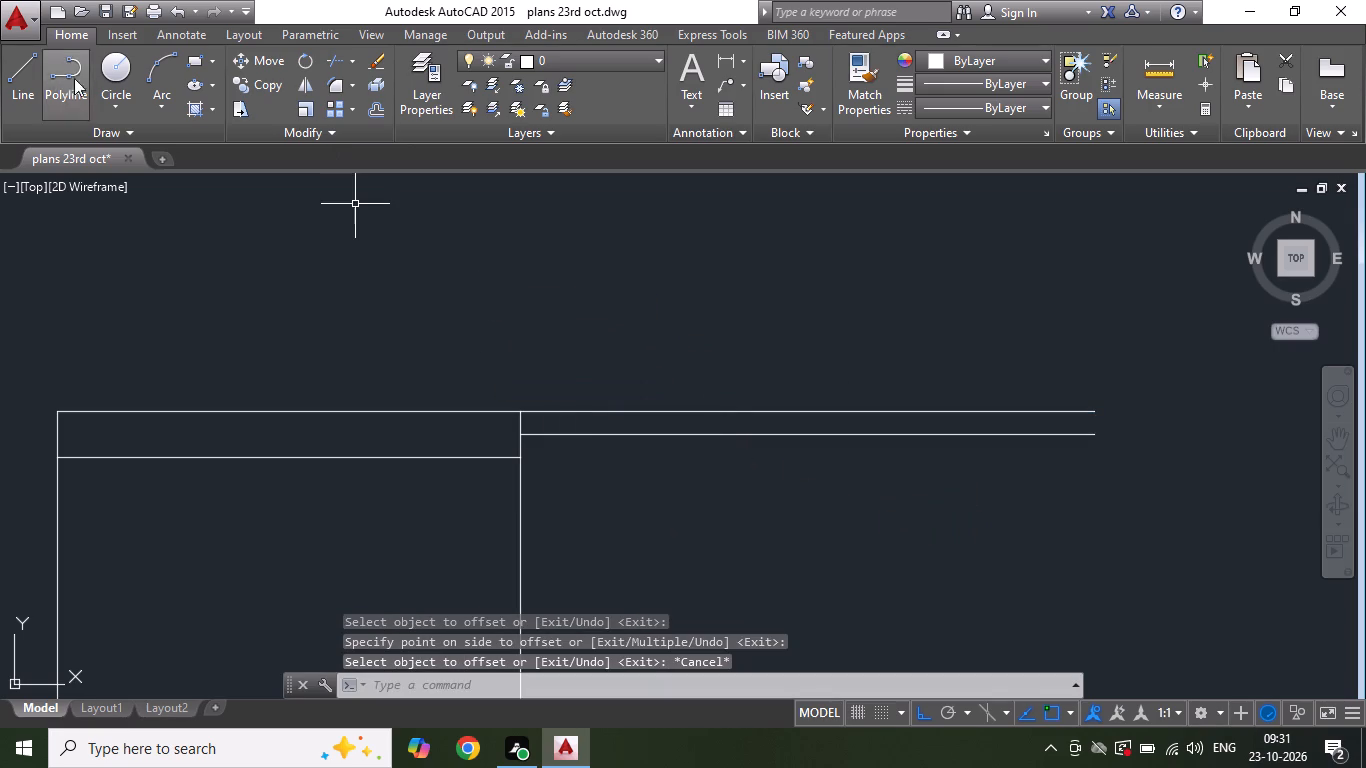
Fill the 40 thick strip on top of the plinth wall with the SOLID hatch pattern.
click(205, 110)
click(210, 111)
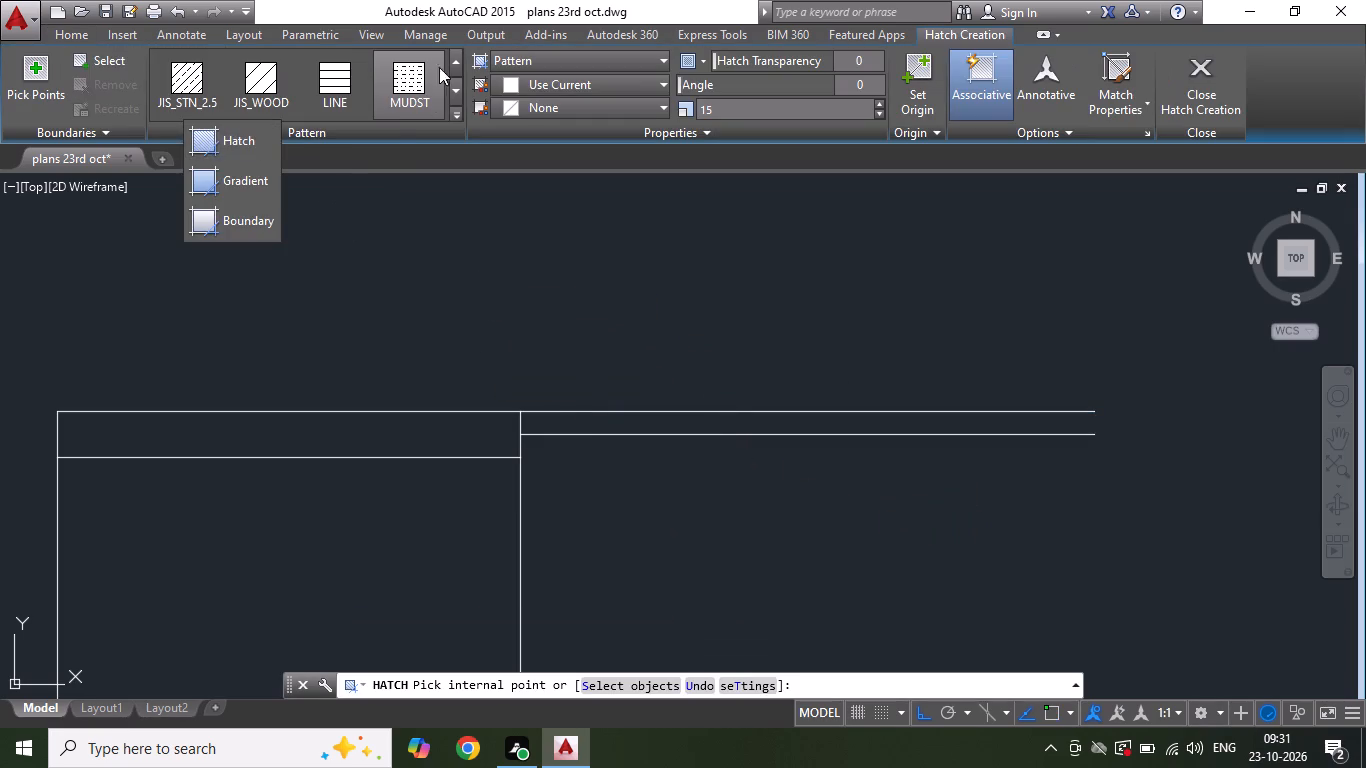
triple_click(457, 59)
triple_click(457, 59)
triple_click(457, 59)
triple_click(457, 59)
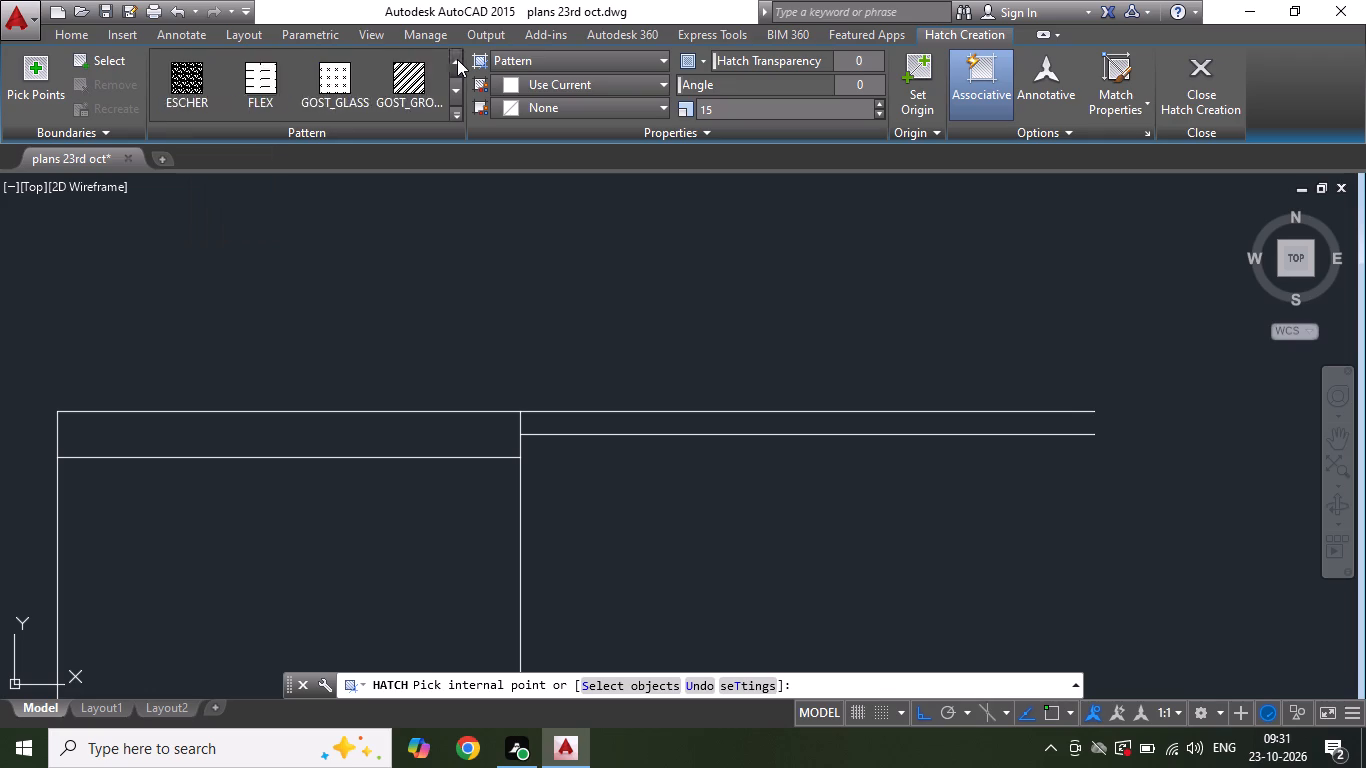
triple_click(457, 59)
triple_click(457, 59)
double_click(457, 59)
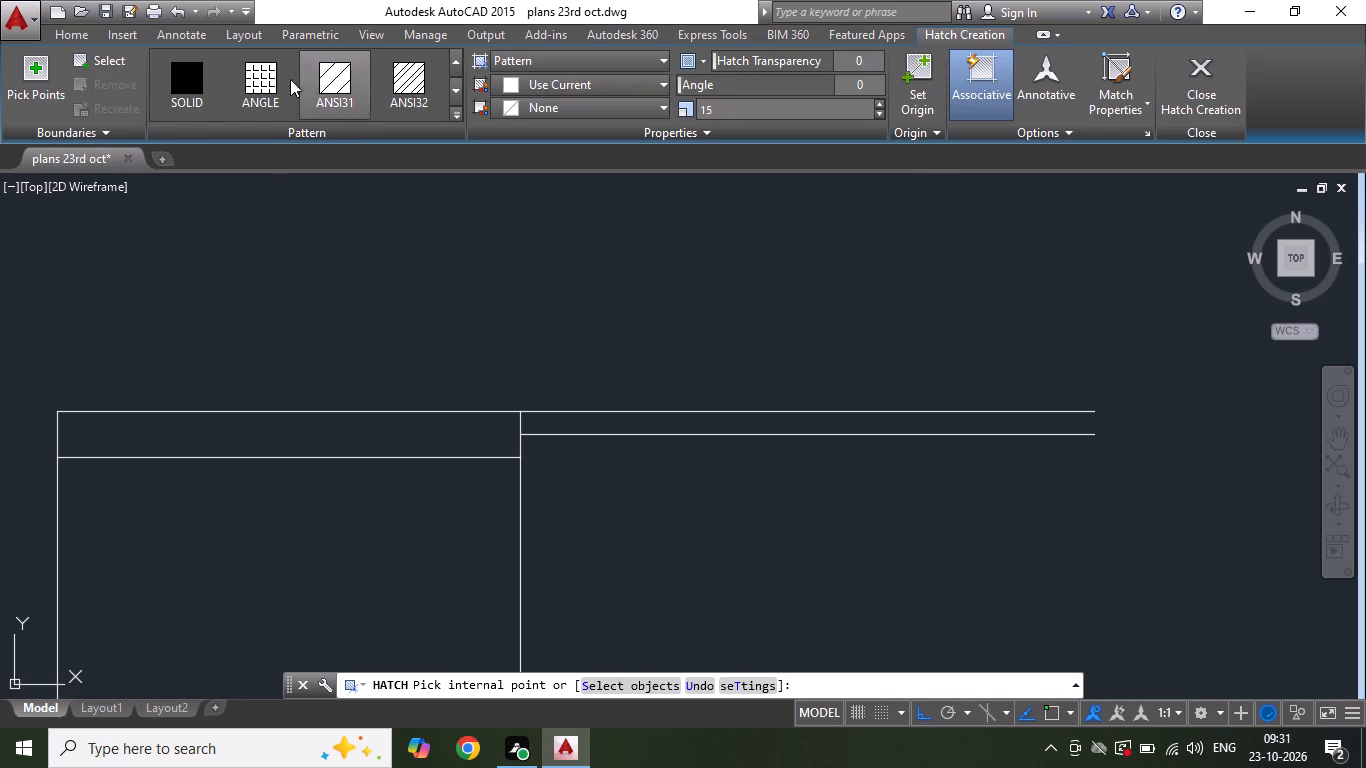
click(183, 95)
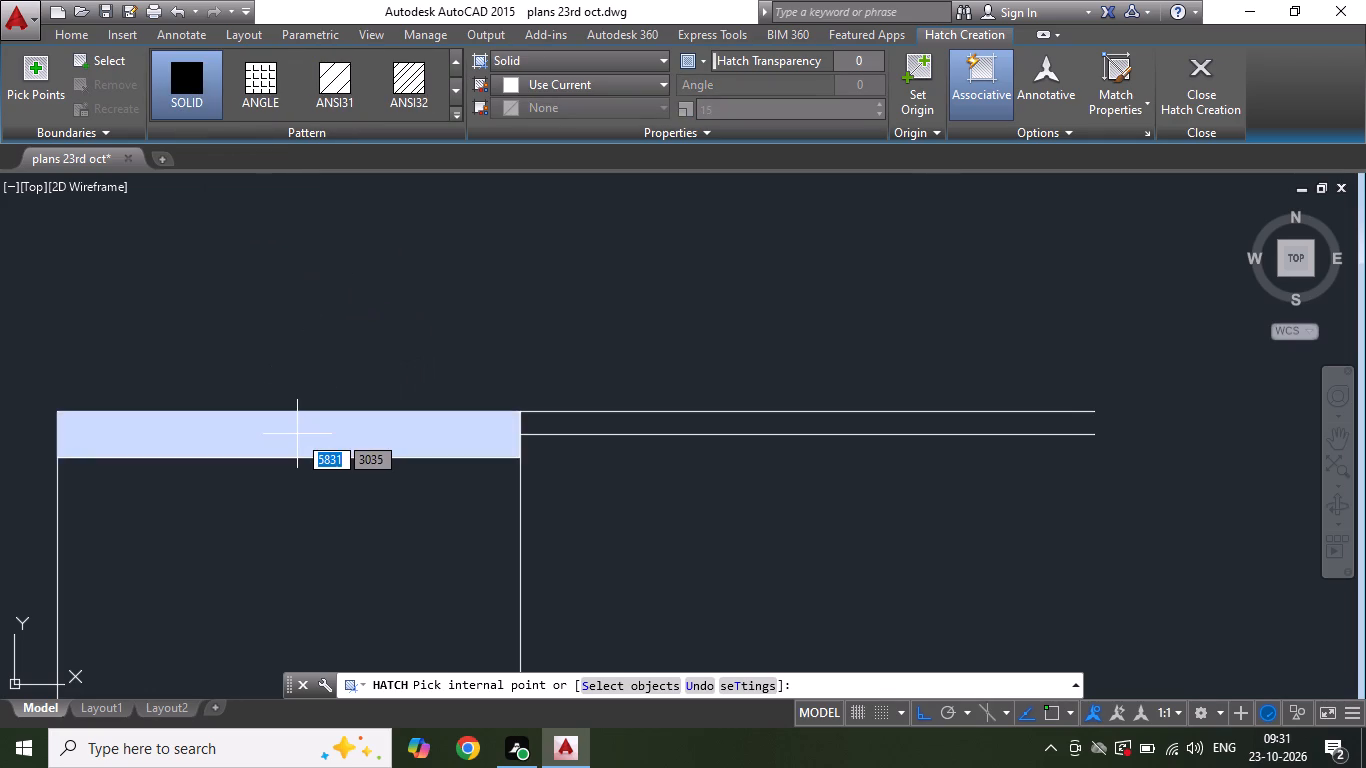
click(297, 434)
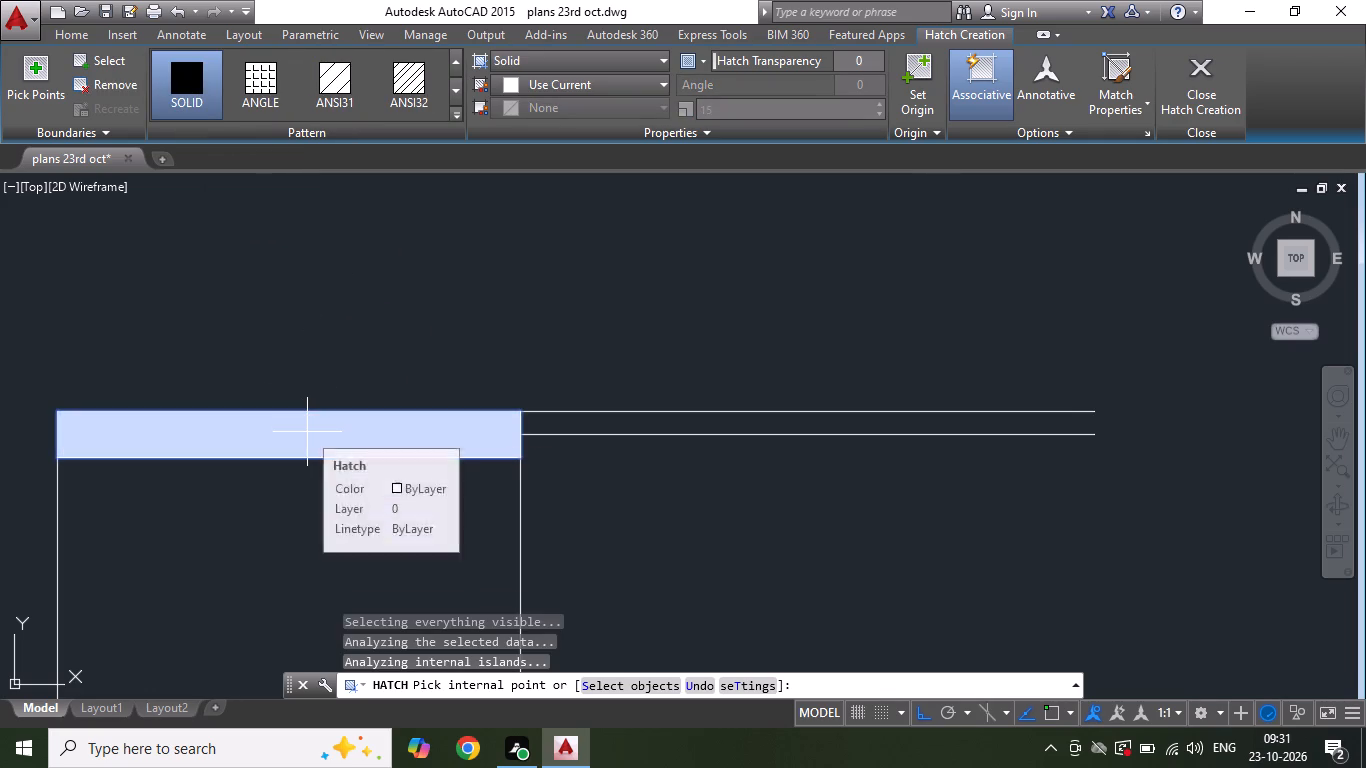
key(Escape)
key(Escape)
Draw a horizontal line outward from the filled strip's top-left corner, opposite the flooring.
scroll(441, 367, down, 4)
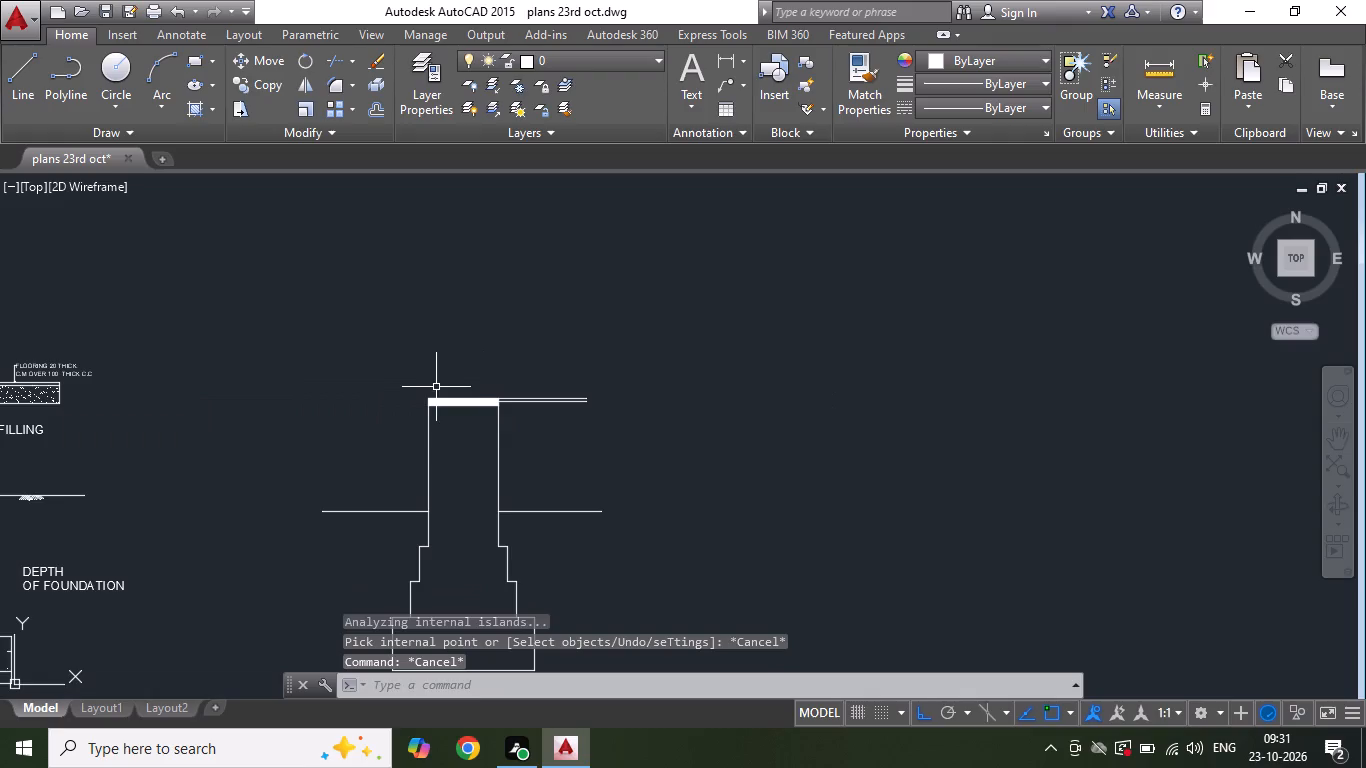
click(35, 96)
scroll(315, 367, up, 2)
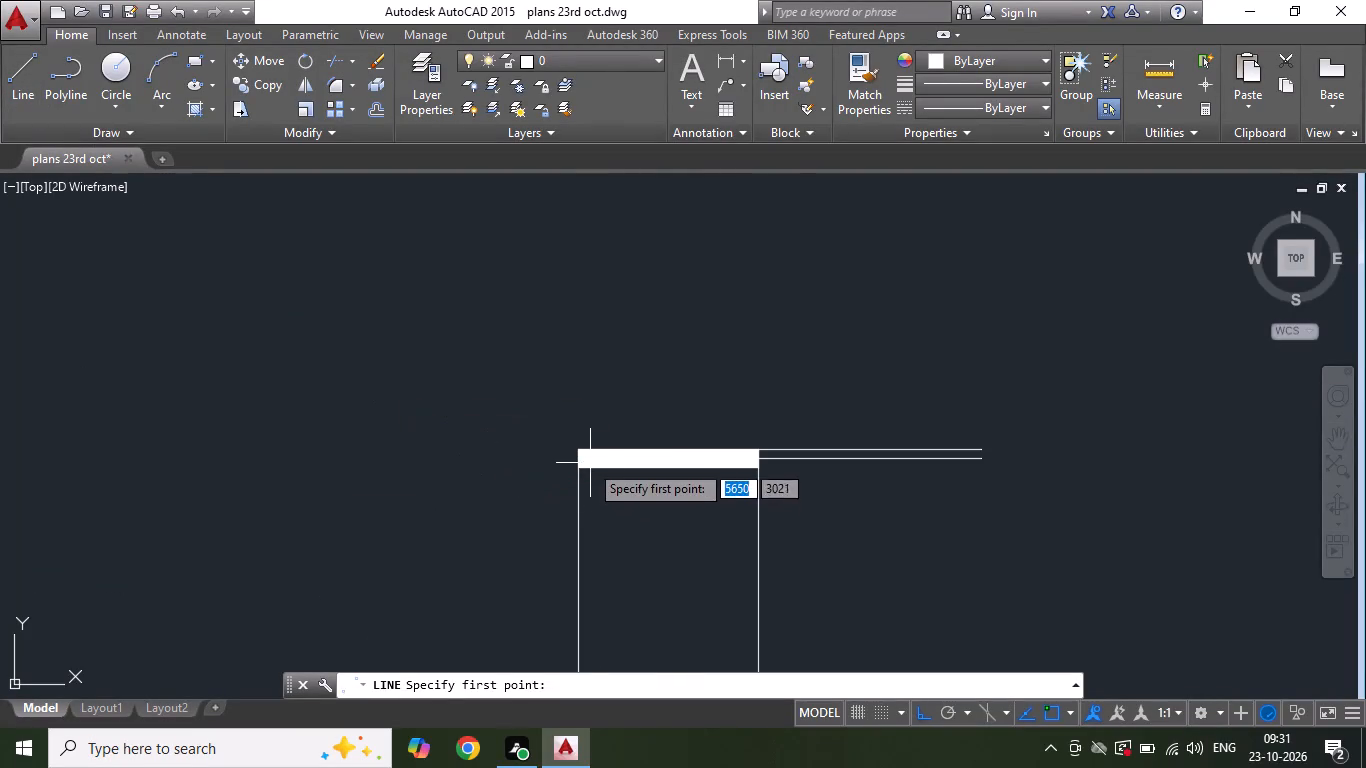
click(583, 448)
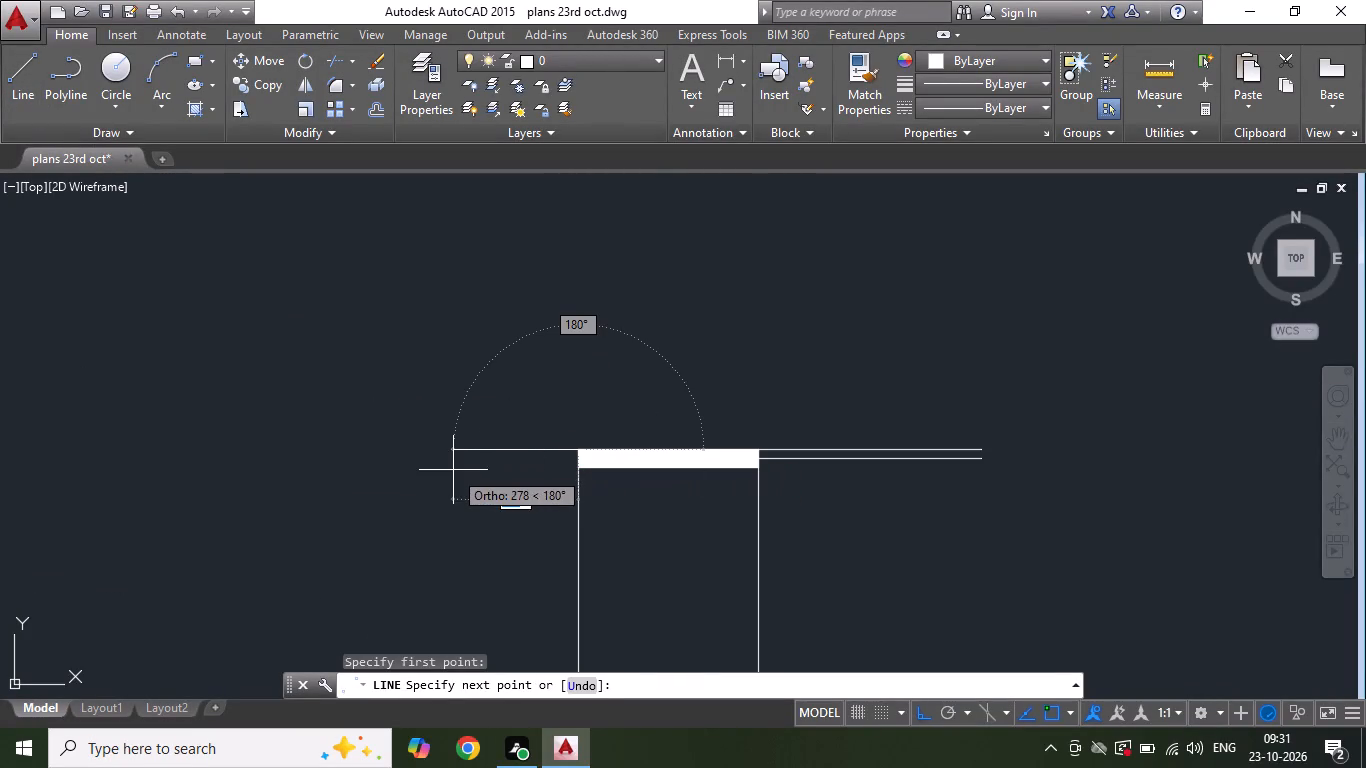
click(374, 487)
key(Escape)
scroll(396, 475, down, 4)
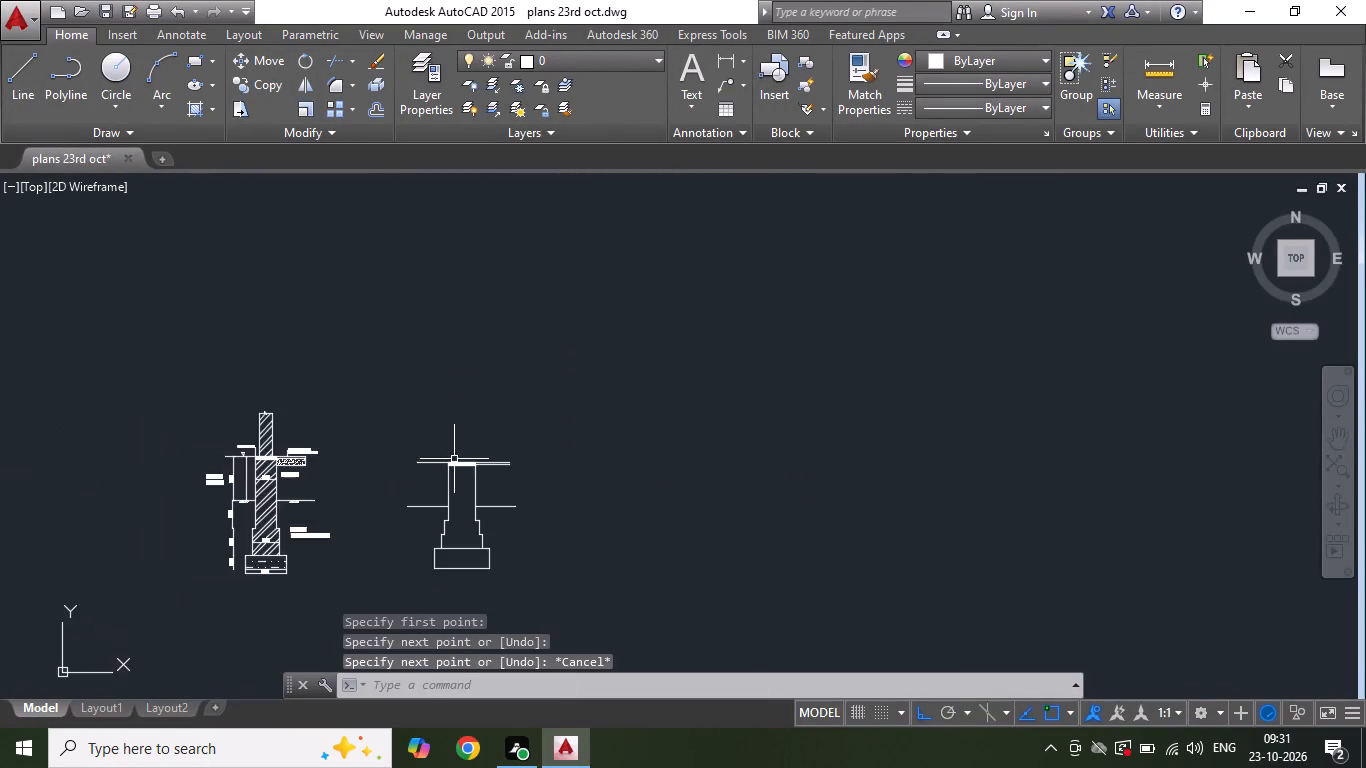
Draw a vertical centre line upward from the midpoint of the filled strip's top edge.
scroll(448, 508, up, 2)
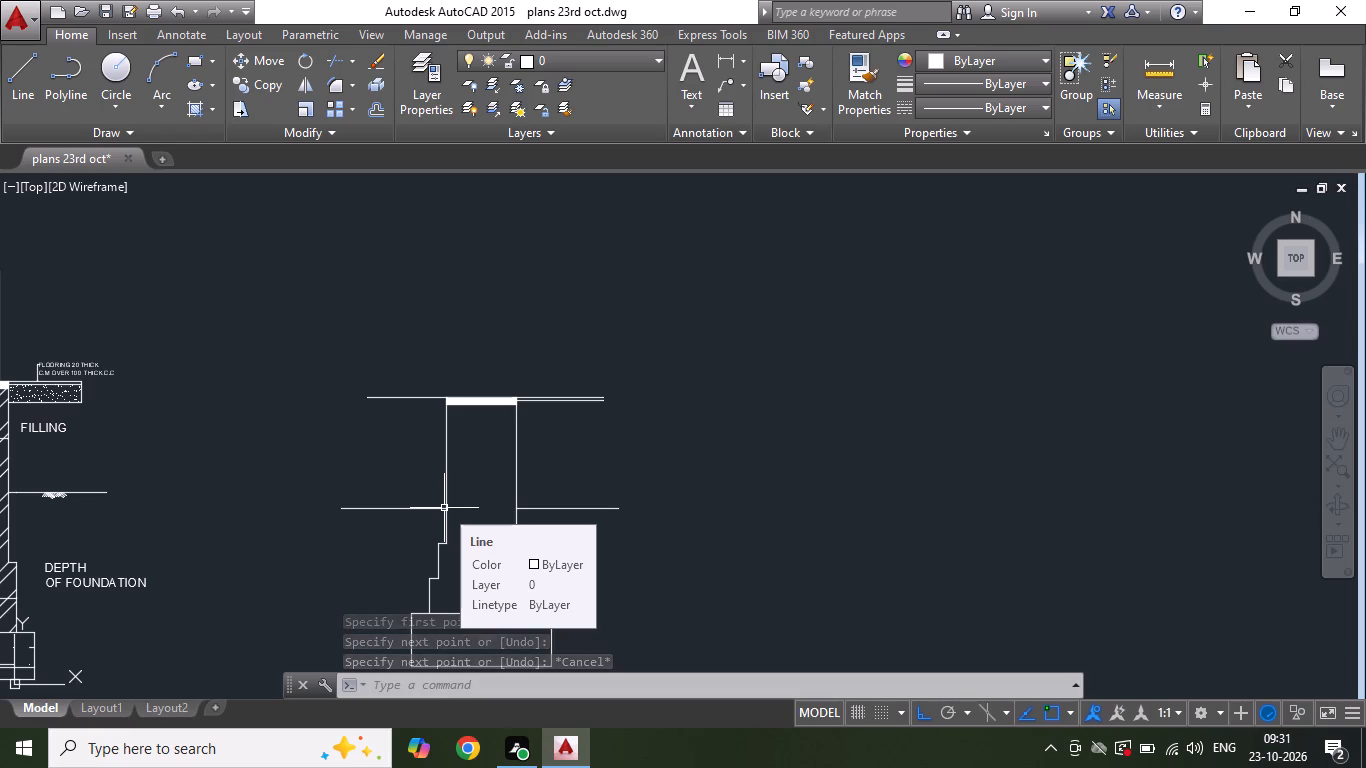
click(21, 91)
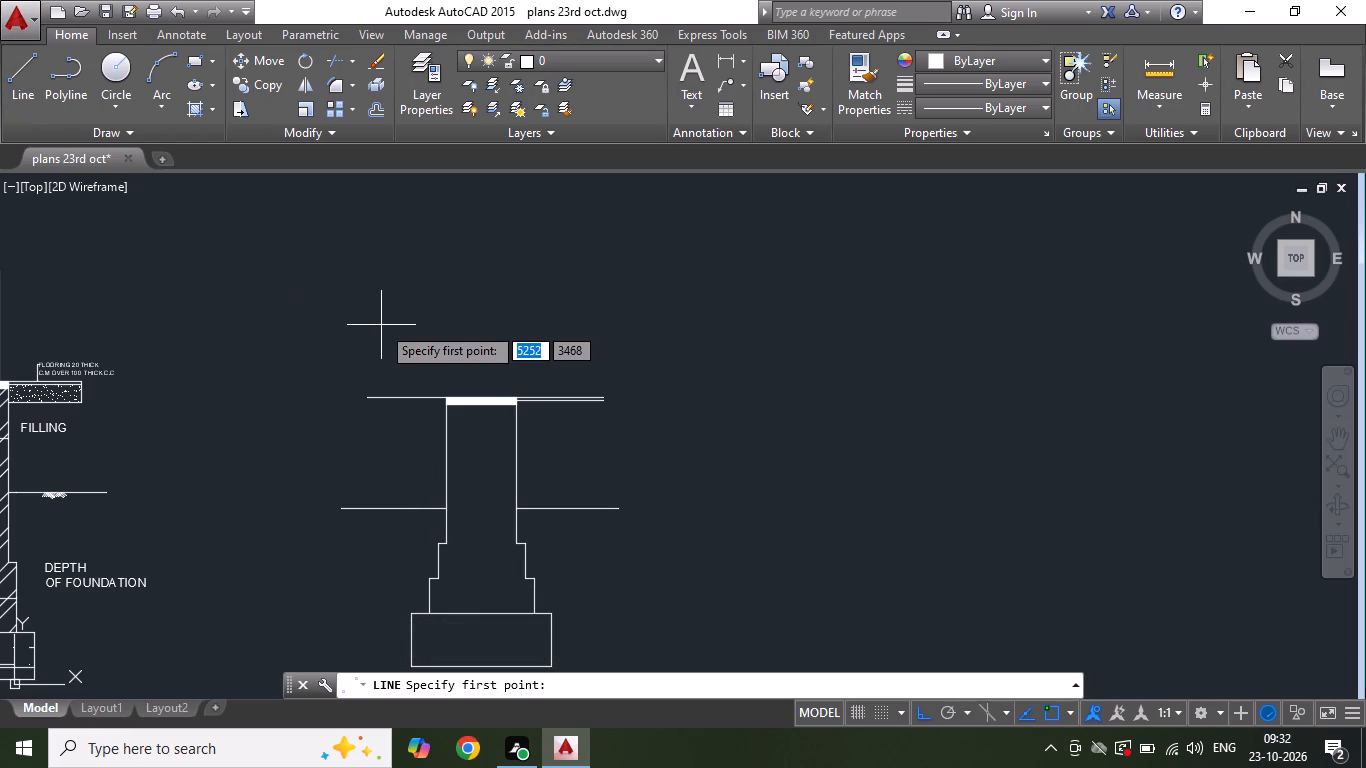
scroll(503, 382, up, 2)
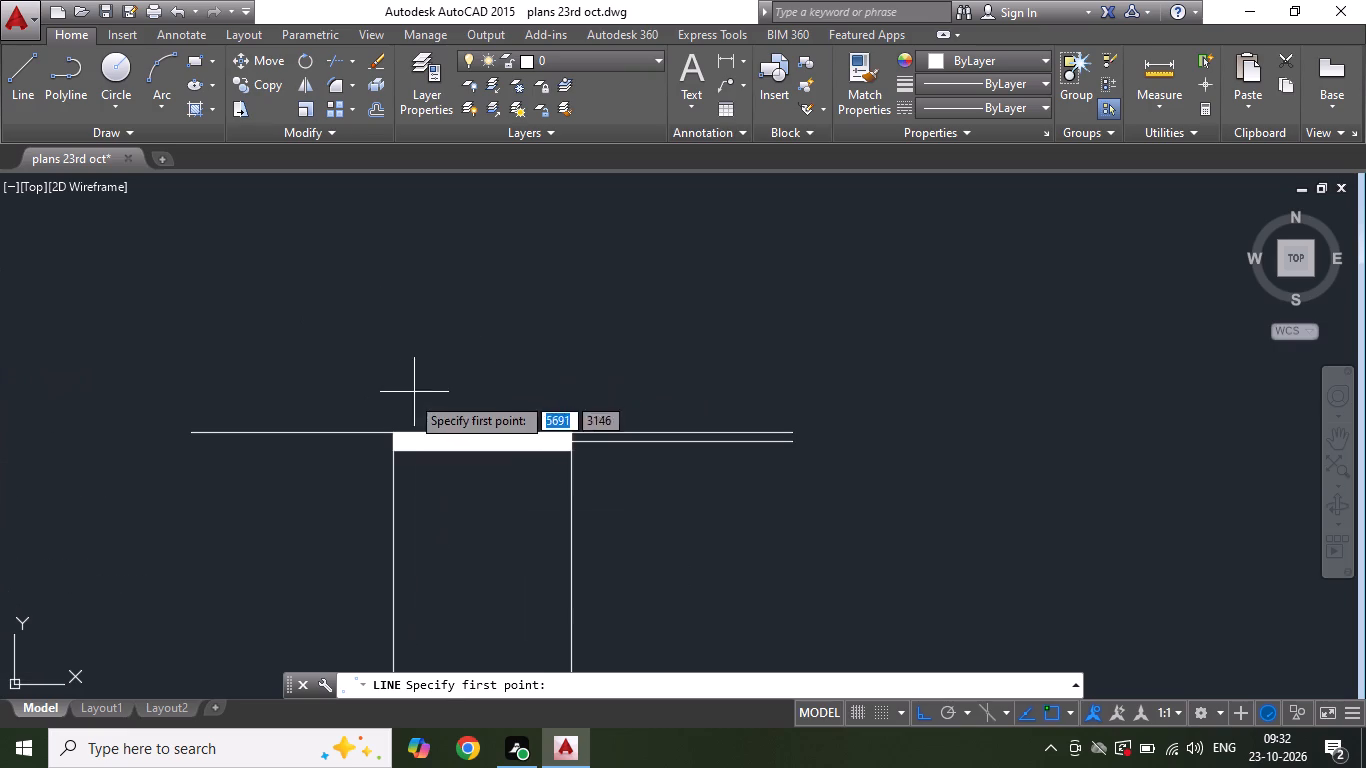
click(480, 431)
scroll(481, 340, down, 2)
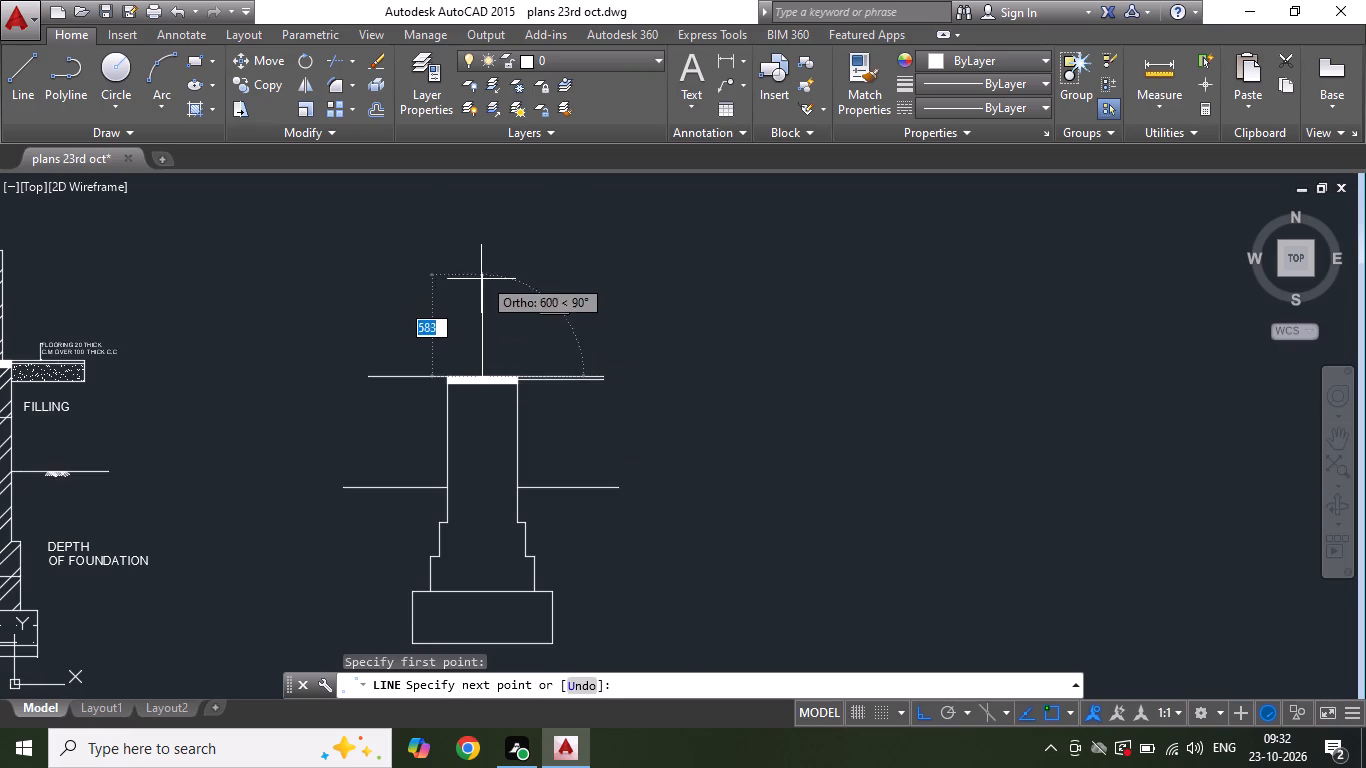
scroll(480, 282, up, 1)
click(480, 282)
key(Escape)
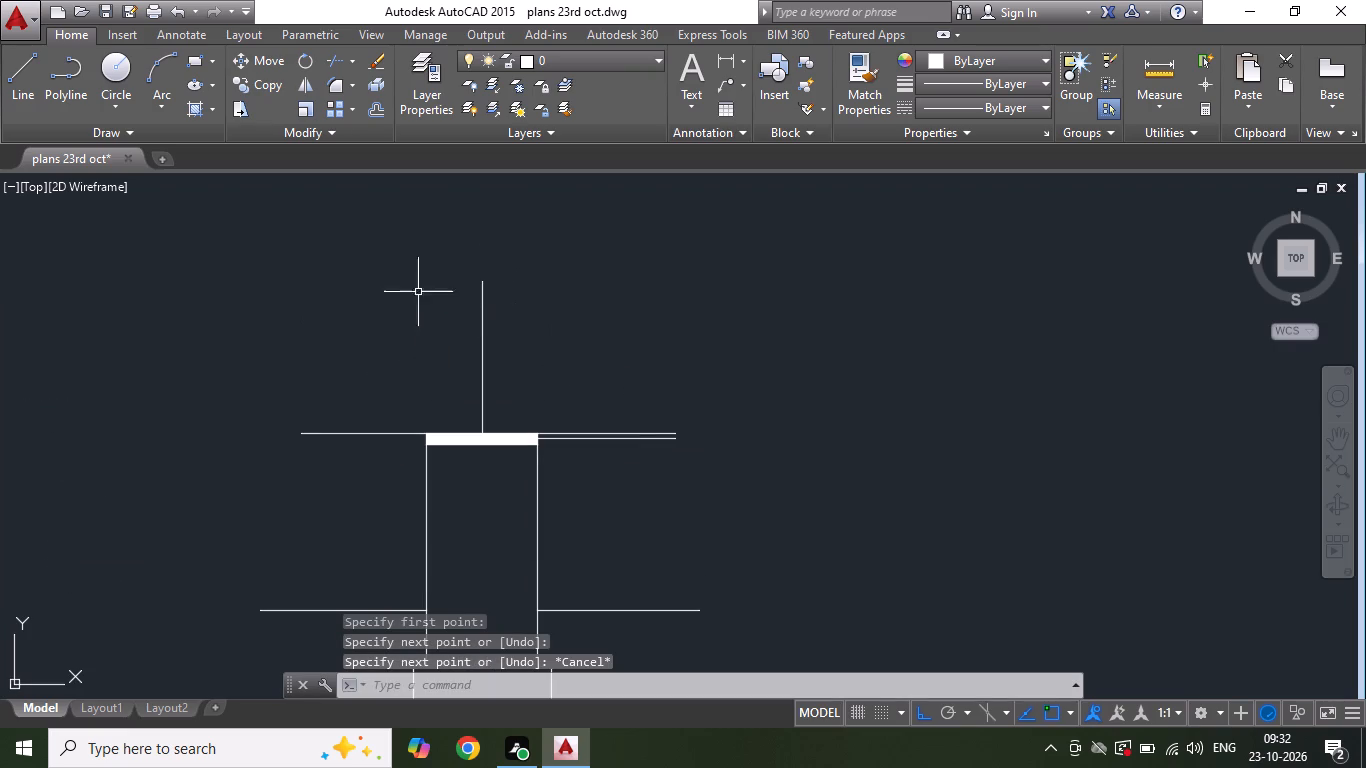
Offset the vertical centre line 150 to each side to form the upper wall's faces.
click(371, 107)
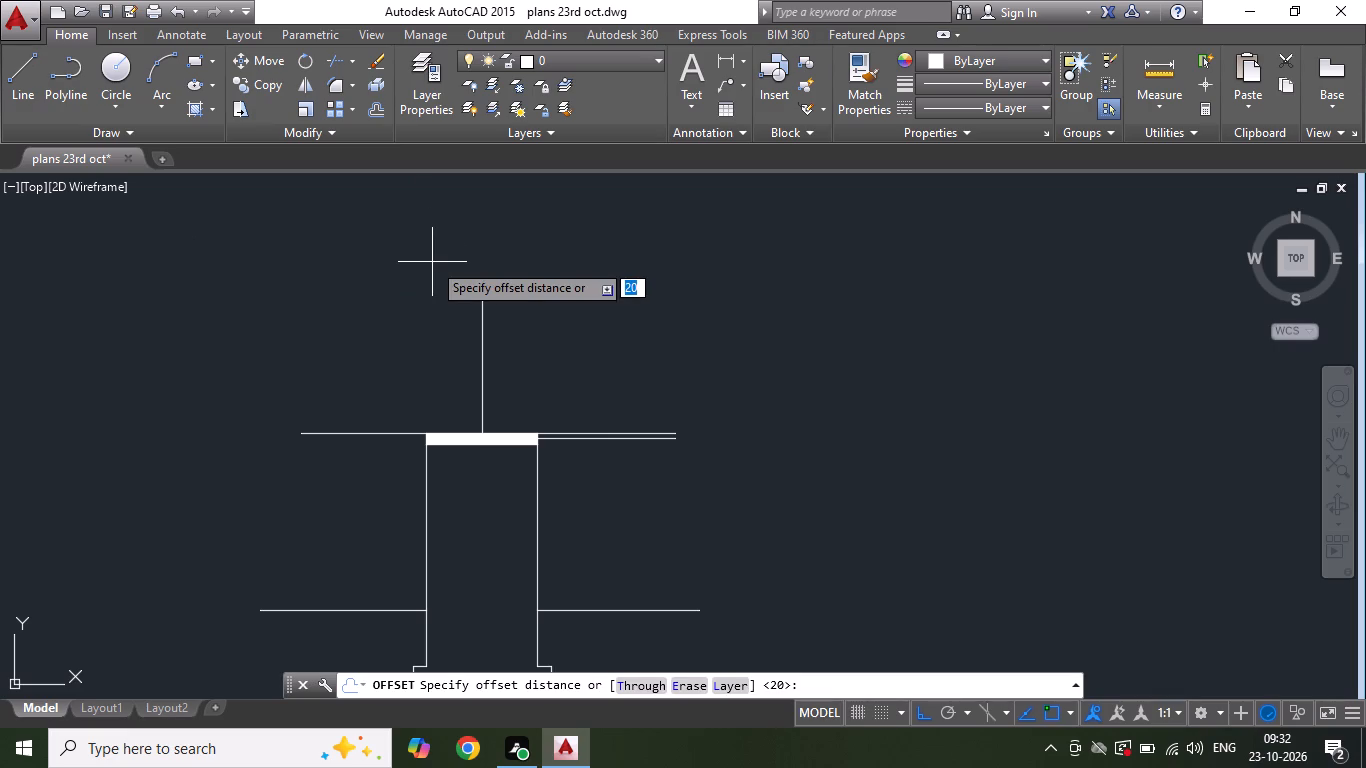
text(150)
key(Return)
click(482, 304)
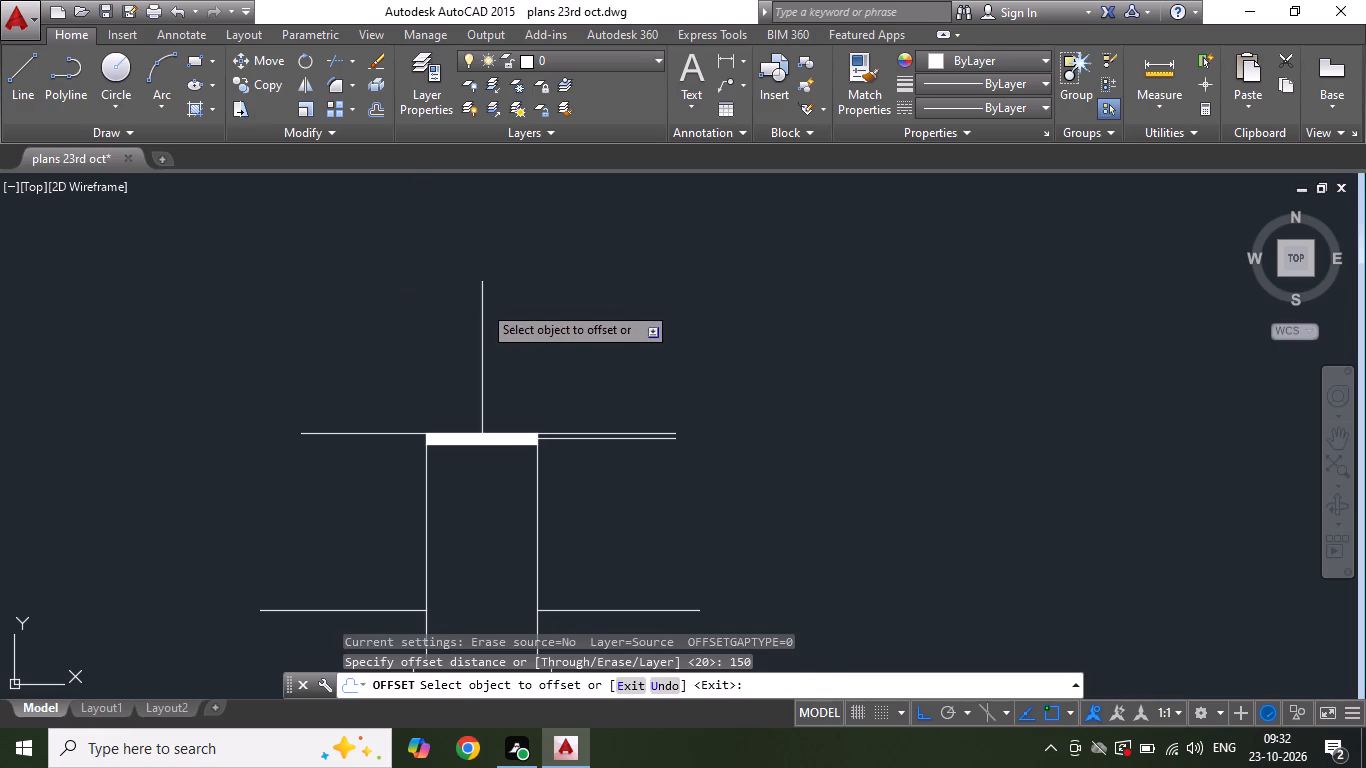
click(468, 308)
click(485, 302)
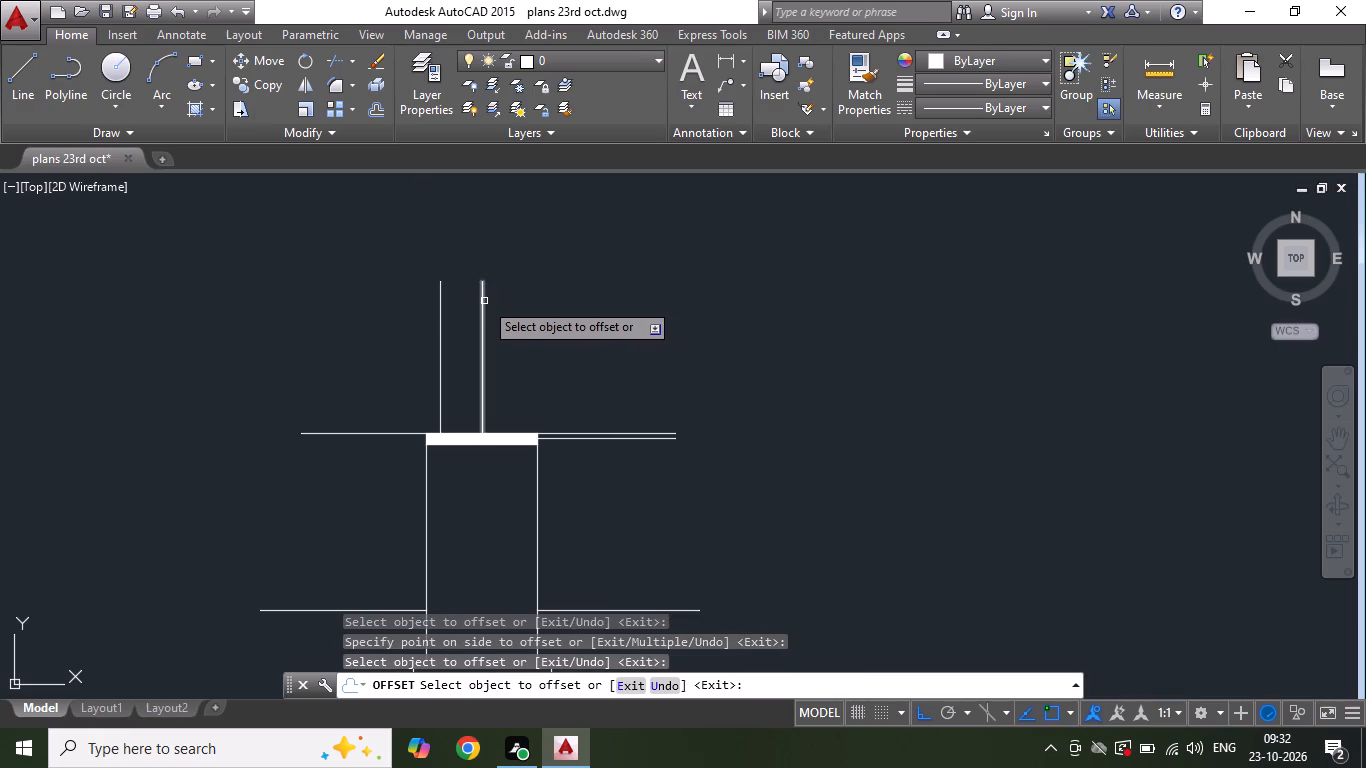
click(484, 301)
click(509, 308)
key(Escape)
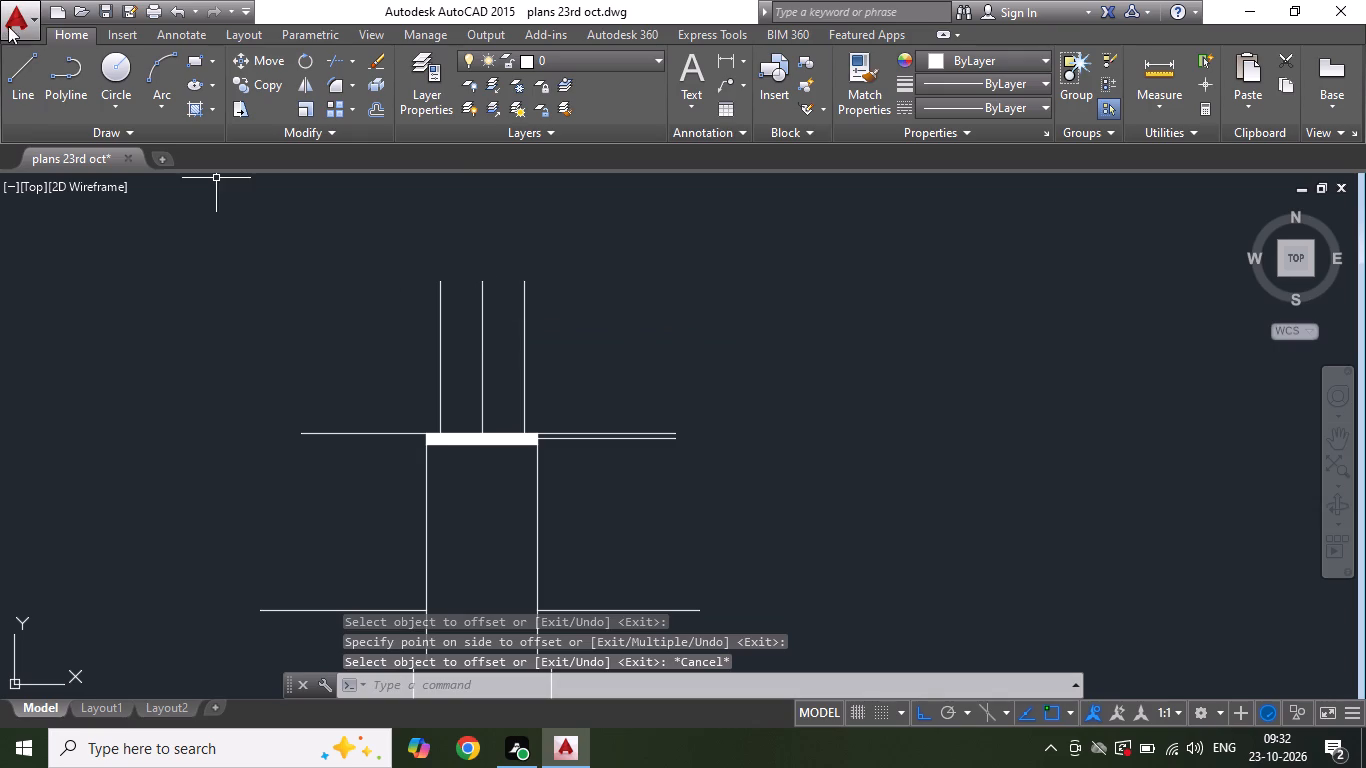
Close the top of the upper wall with a 300 long horizontal line between its two faces.
click(29, 69)
click(436, 277)
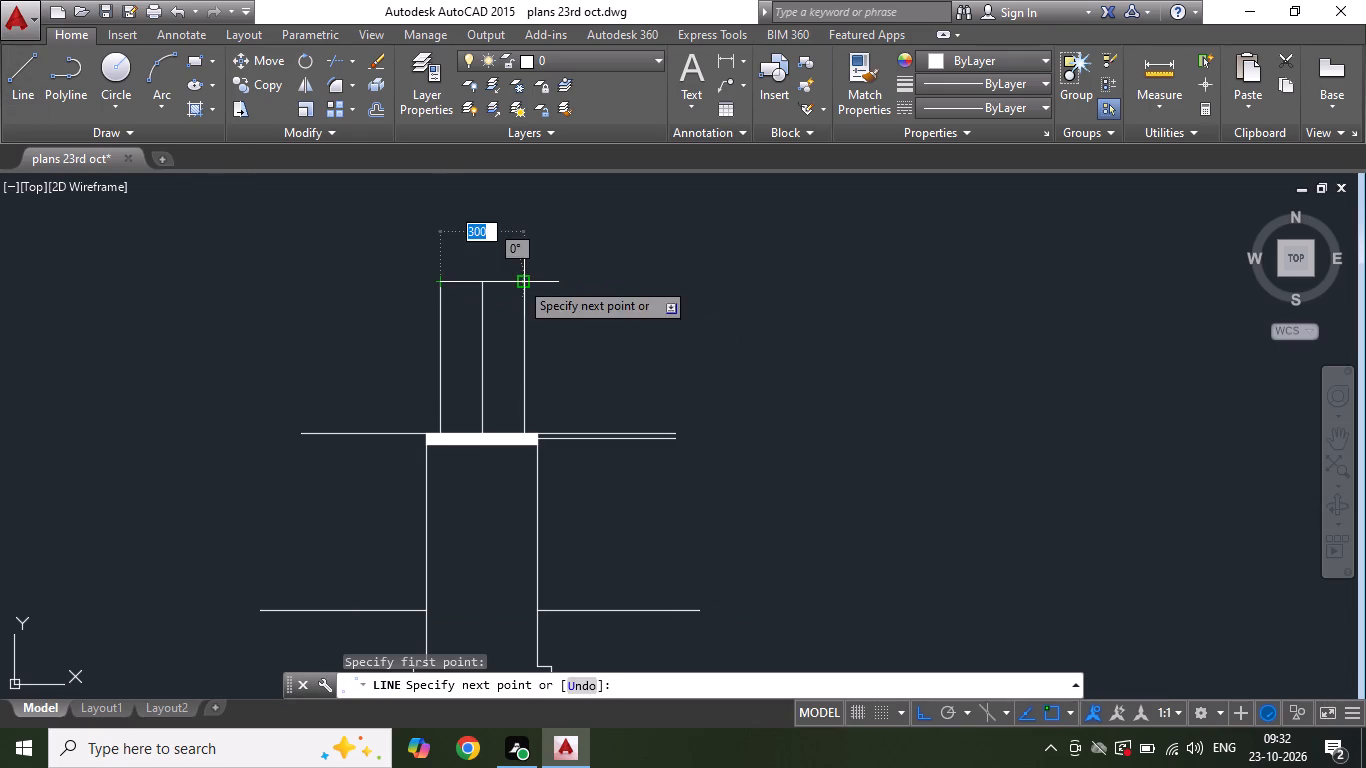
click(519, 280)
key(Escape)
Delete the vertical centre line inside the upper wall.
click(483, 302)
key(Delete)
Save the drawing.
scroll(484, 309, down, 2)
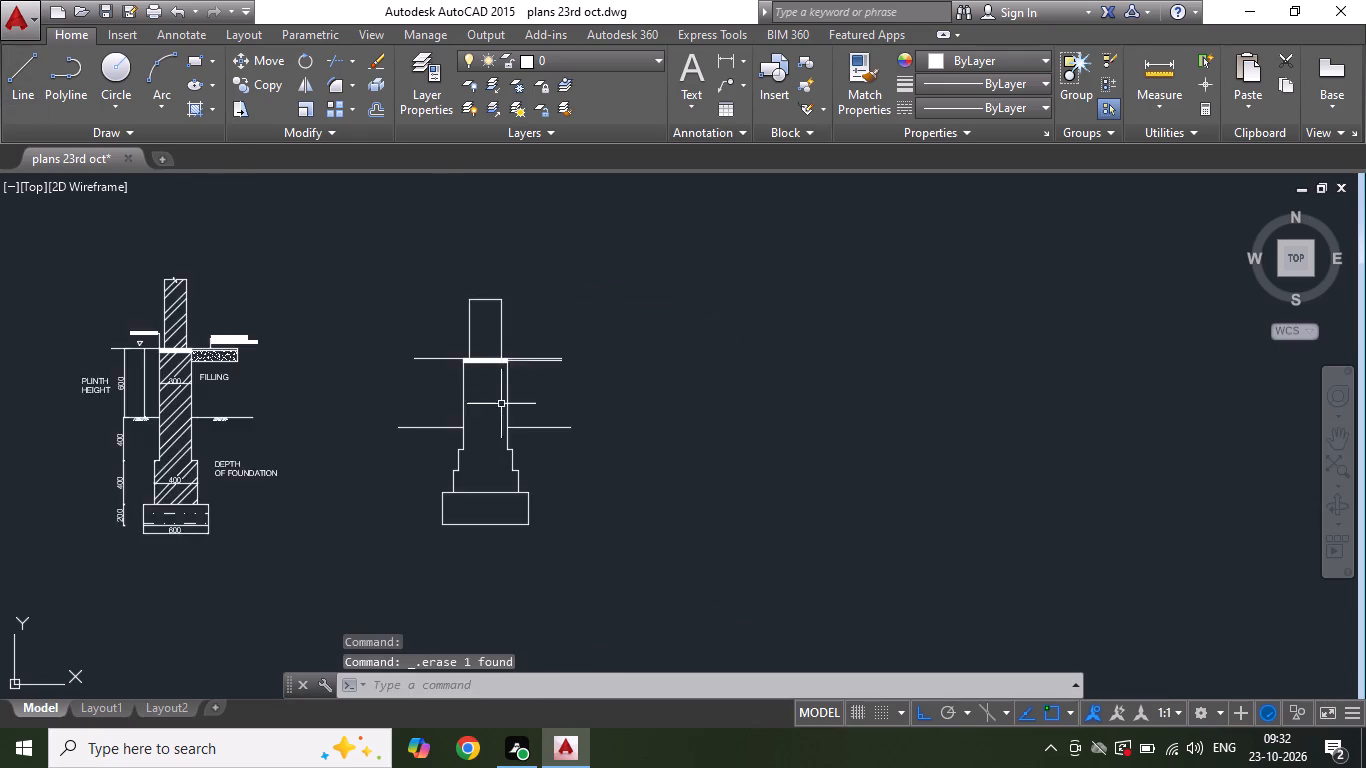
scroll(446, 387, up, 1)
key(ctrl+s)
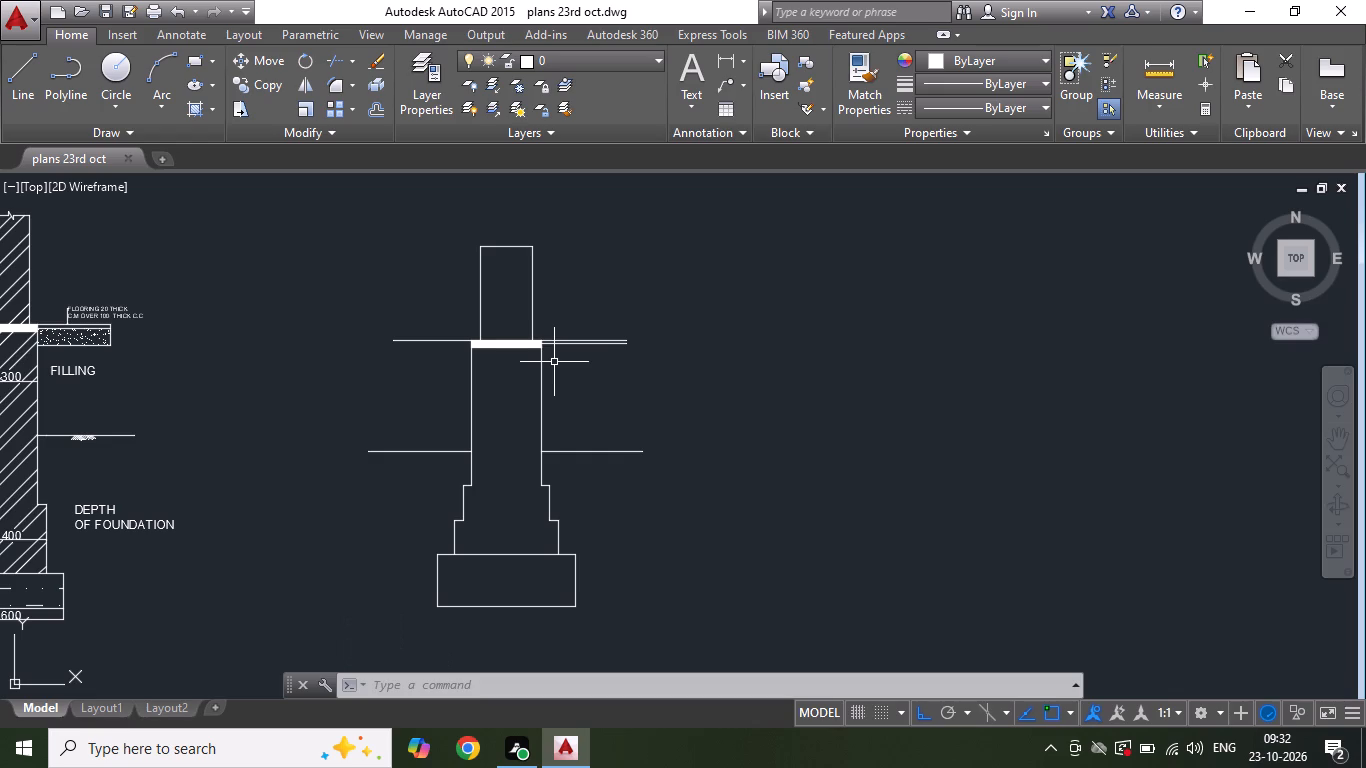
Outline the bed under the flooring with a horizontal line from the plinth wall's right face and a vertical line up to the floor line's end.
scroll(707, 442, up, 1)
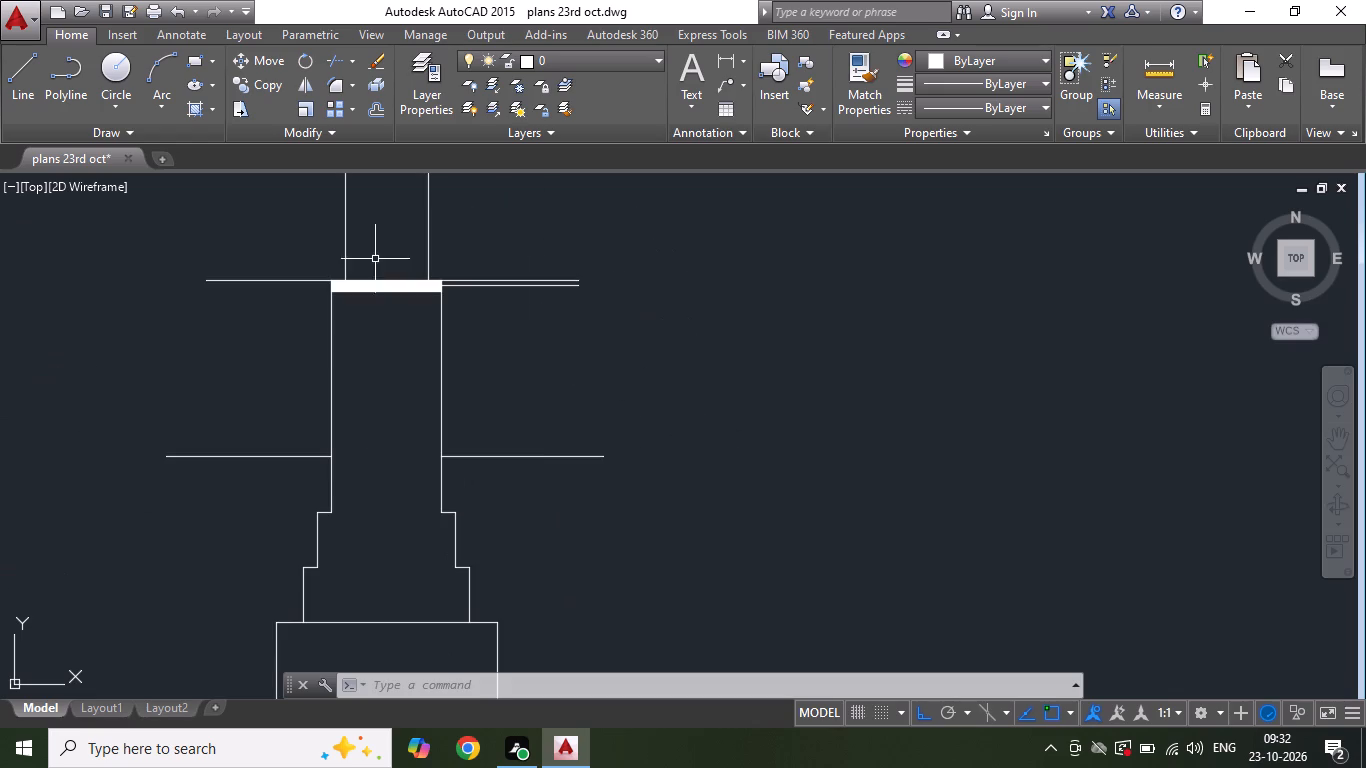
click(33, 88)
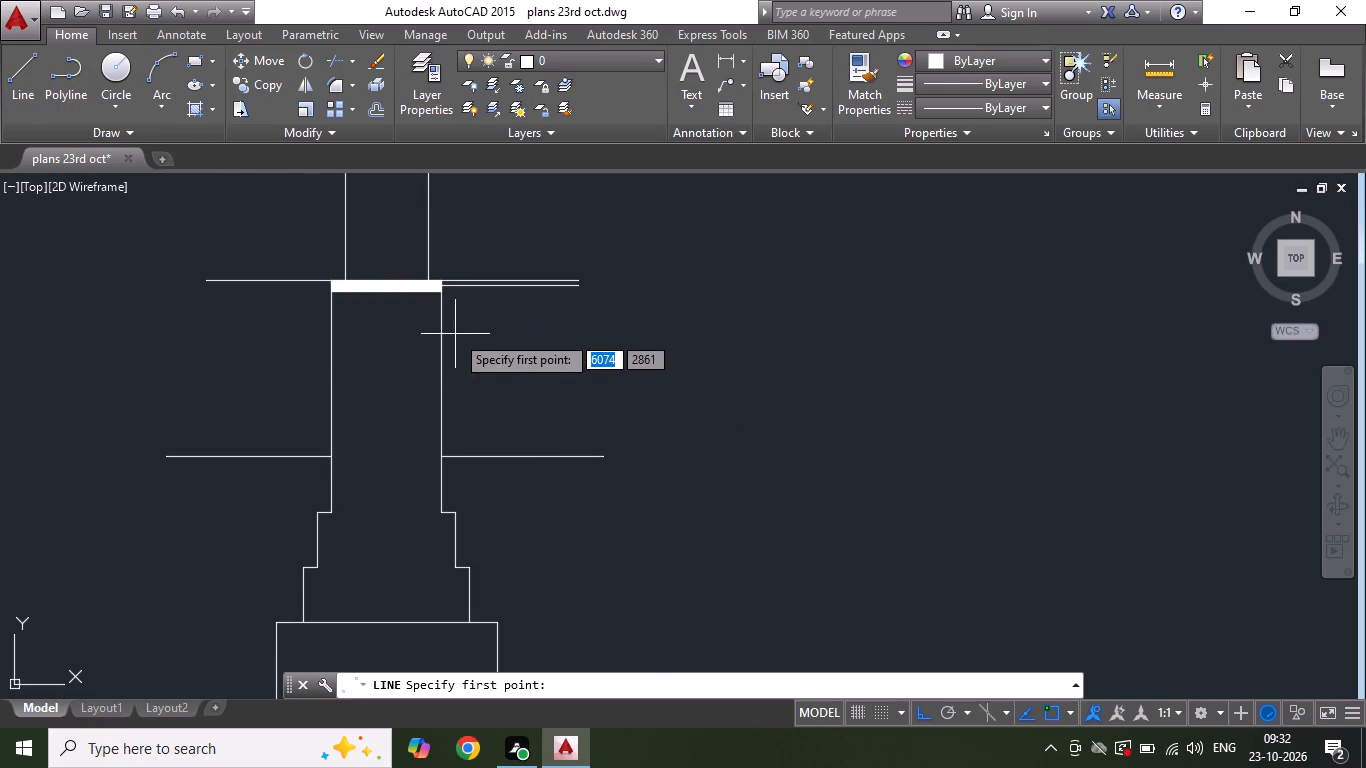
click(444, 324)
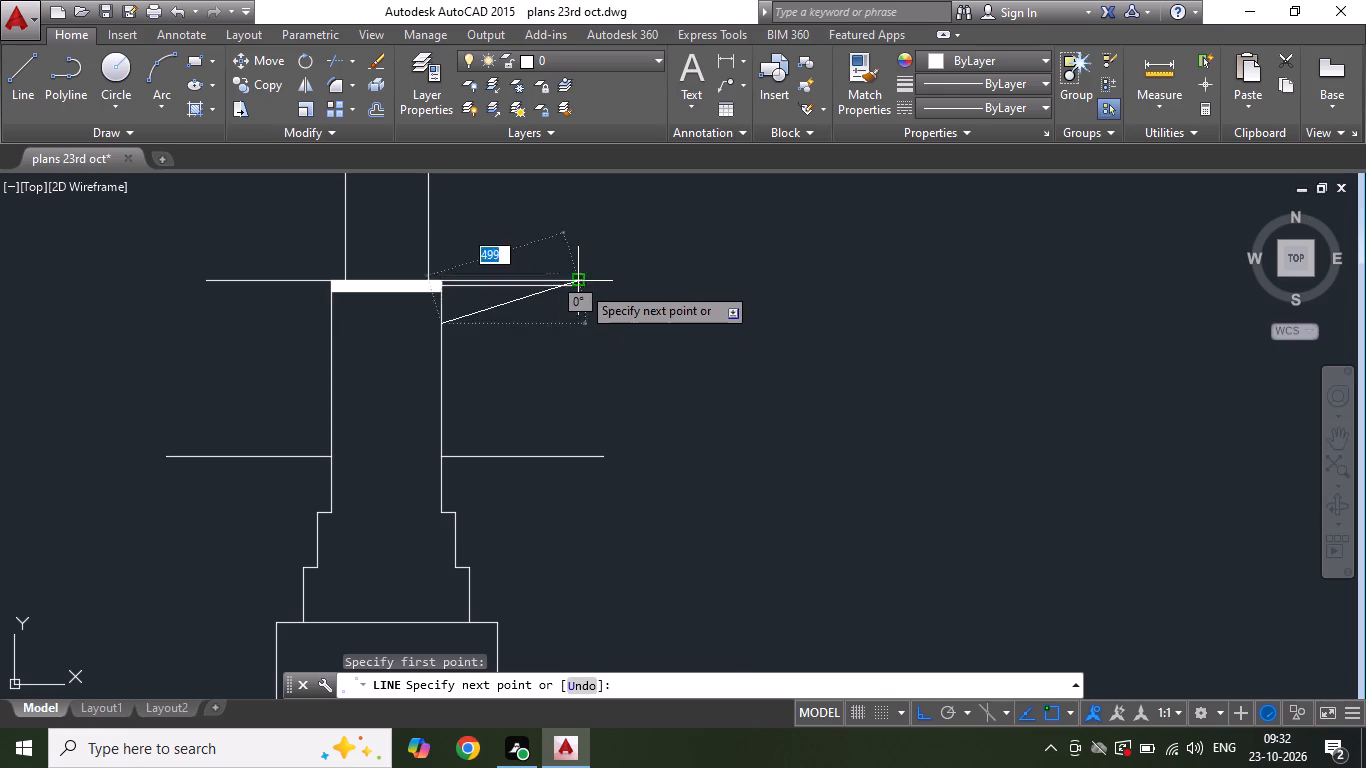
click(580, 322)
click(587, 277)
key(Escape)
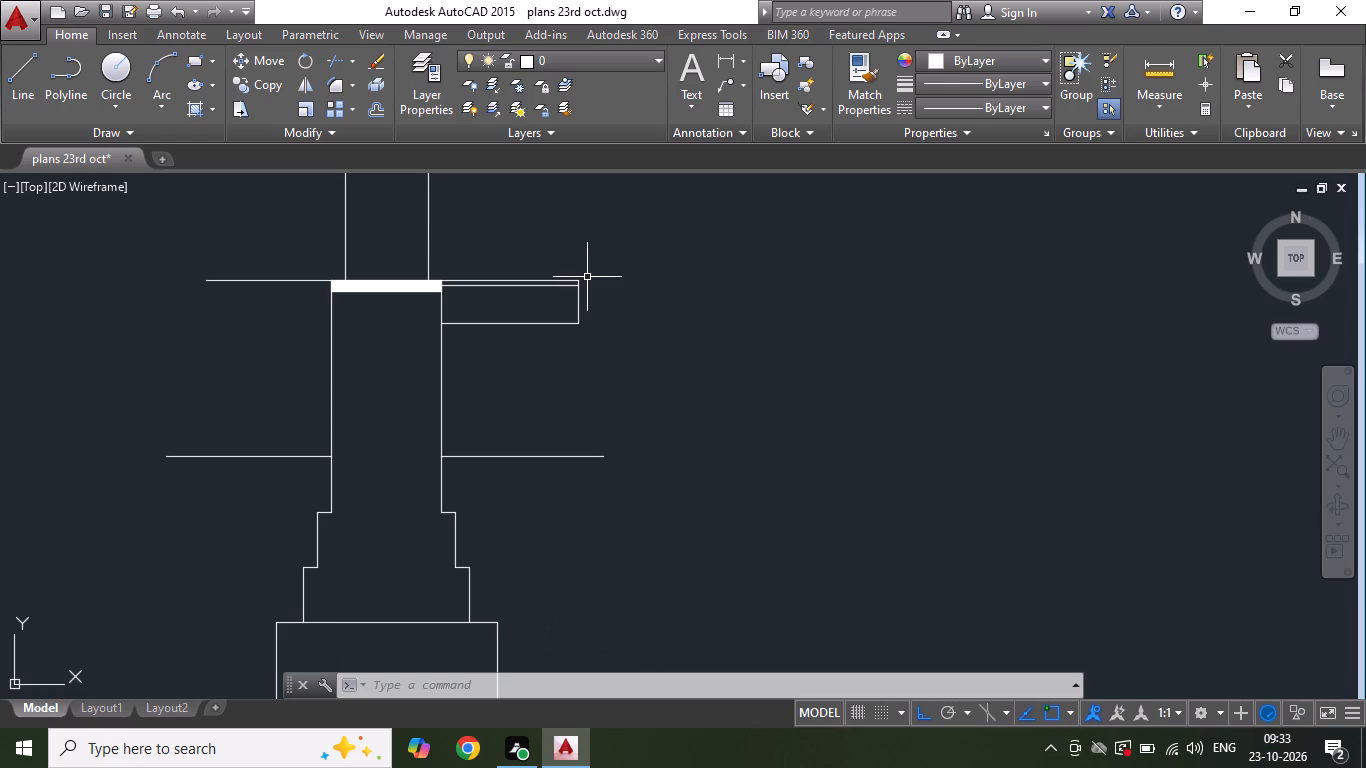
key(Escape)
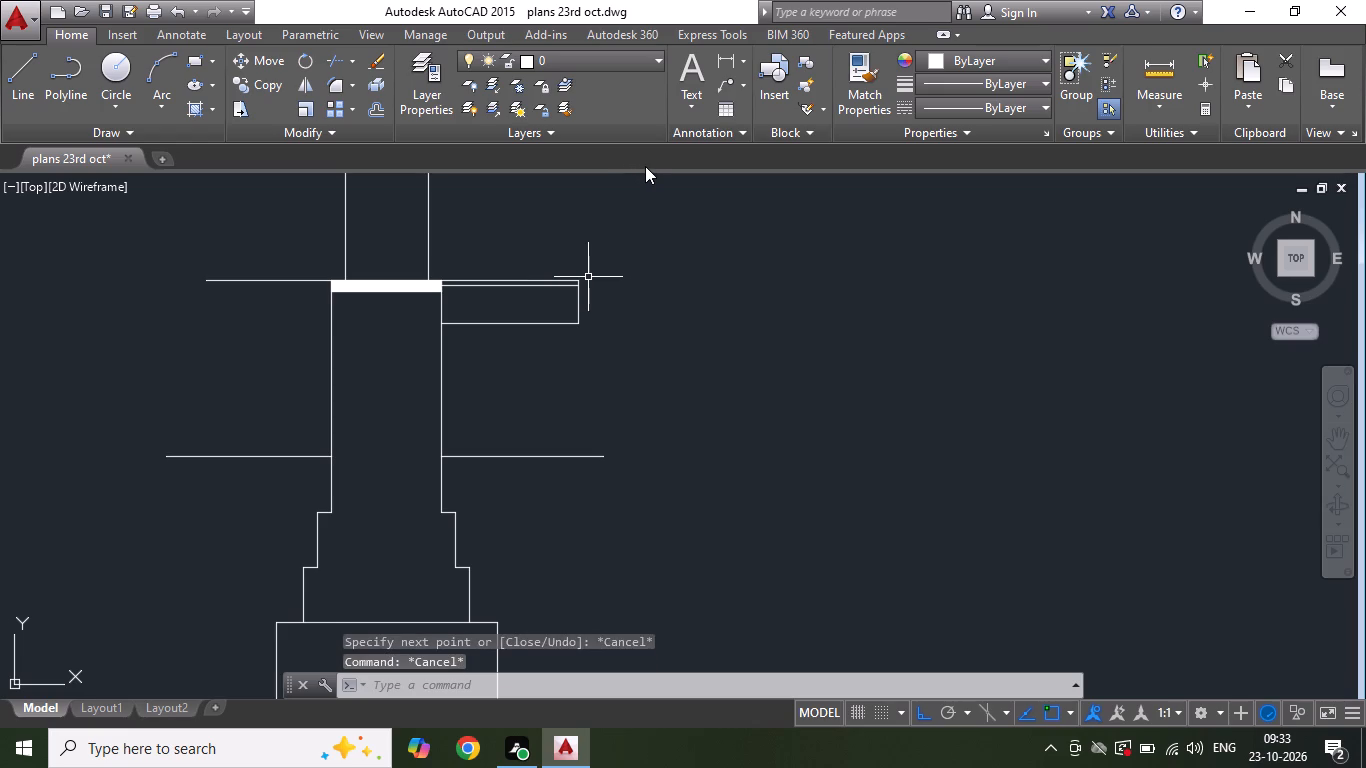
Save the drawing with the floor bed outline.
key(ctrl+s)
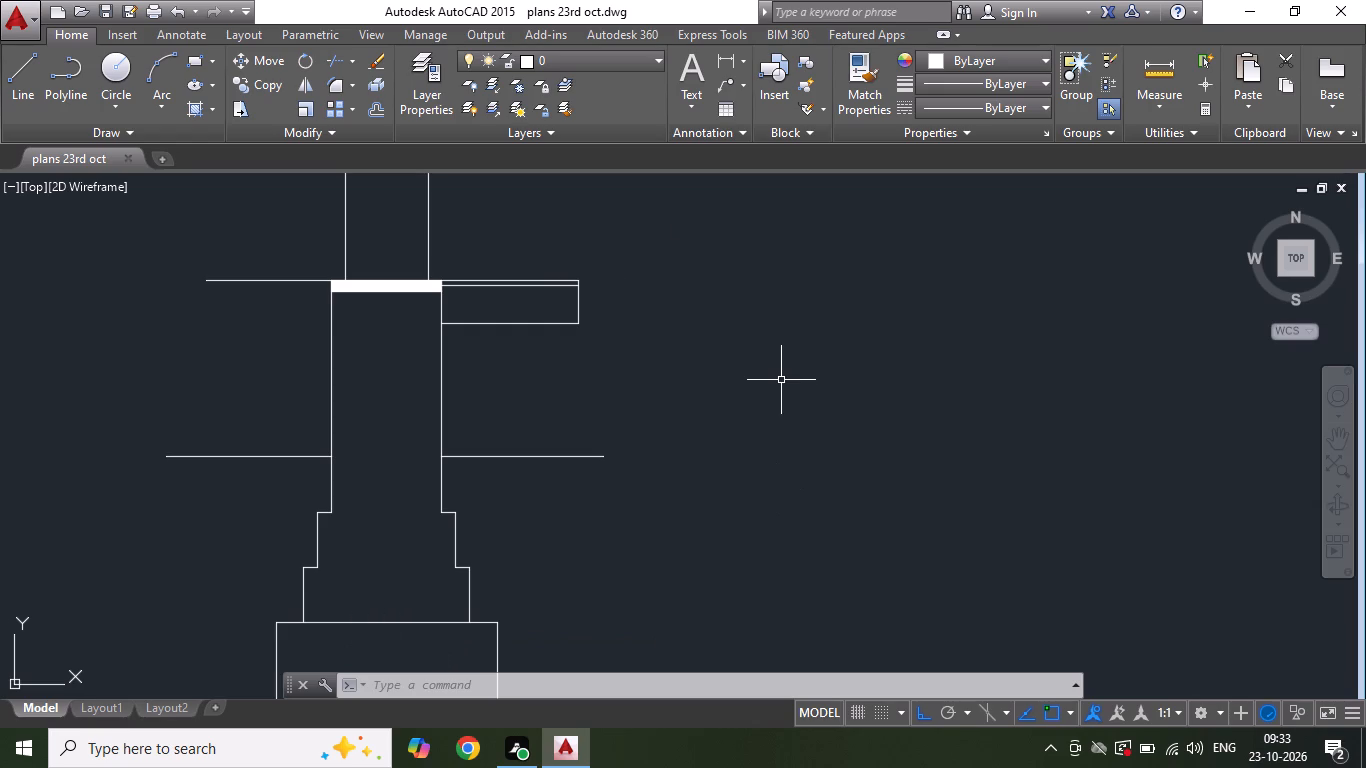
Hatch the bed under the flooring with the AR-SAND pattern at scale 1.
click(214, 111)
click(229, 147)
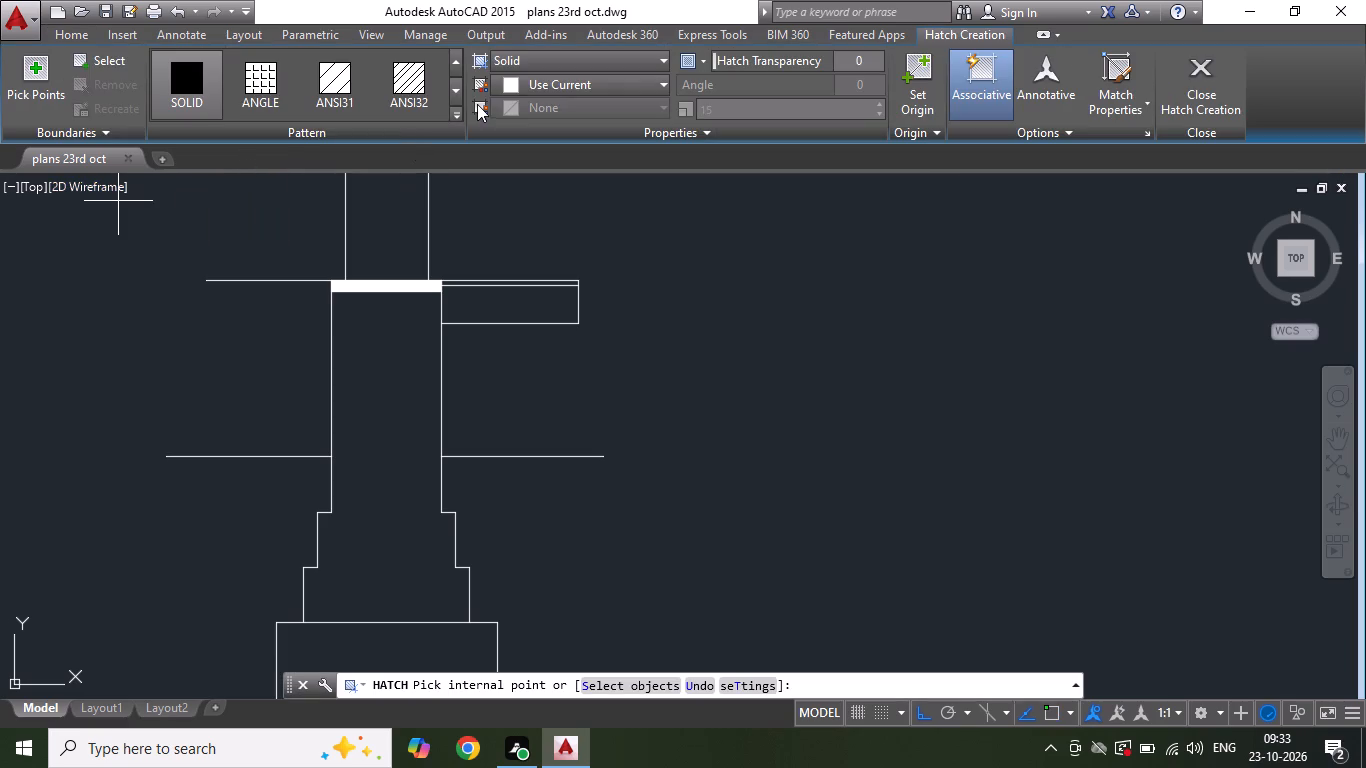
click(458, 90)
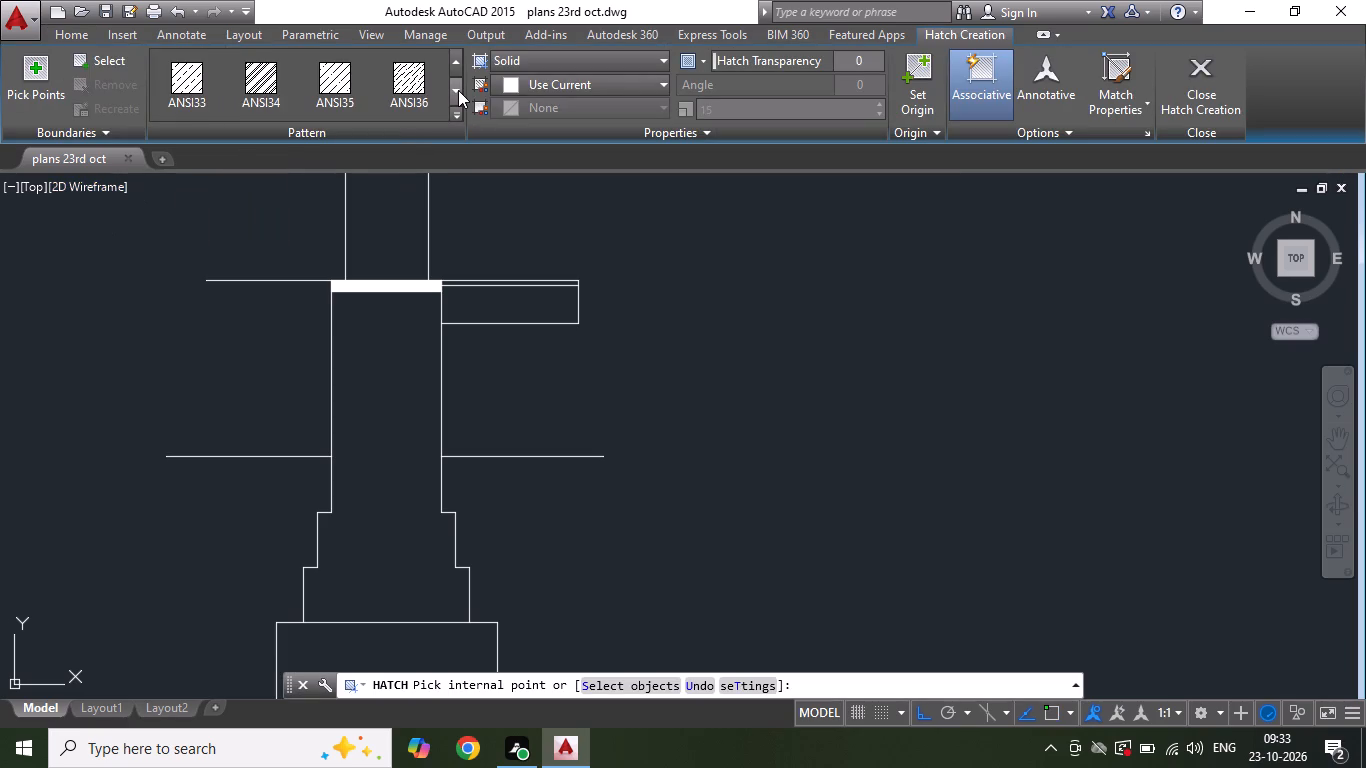
double_click(458, 90)
click(458, 90)
click(349, 93)
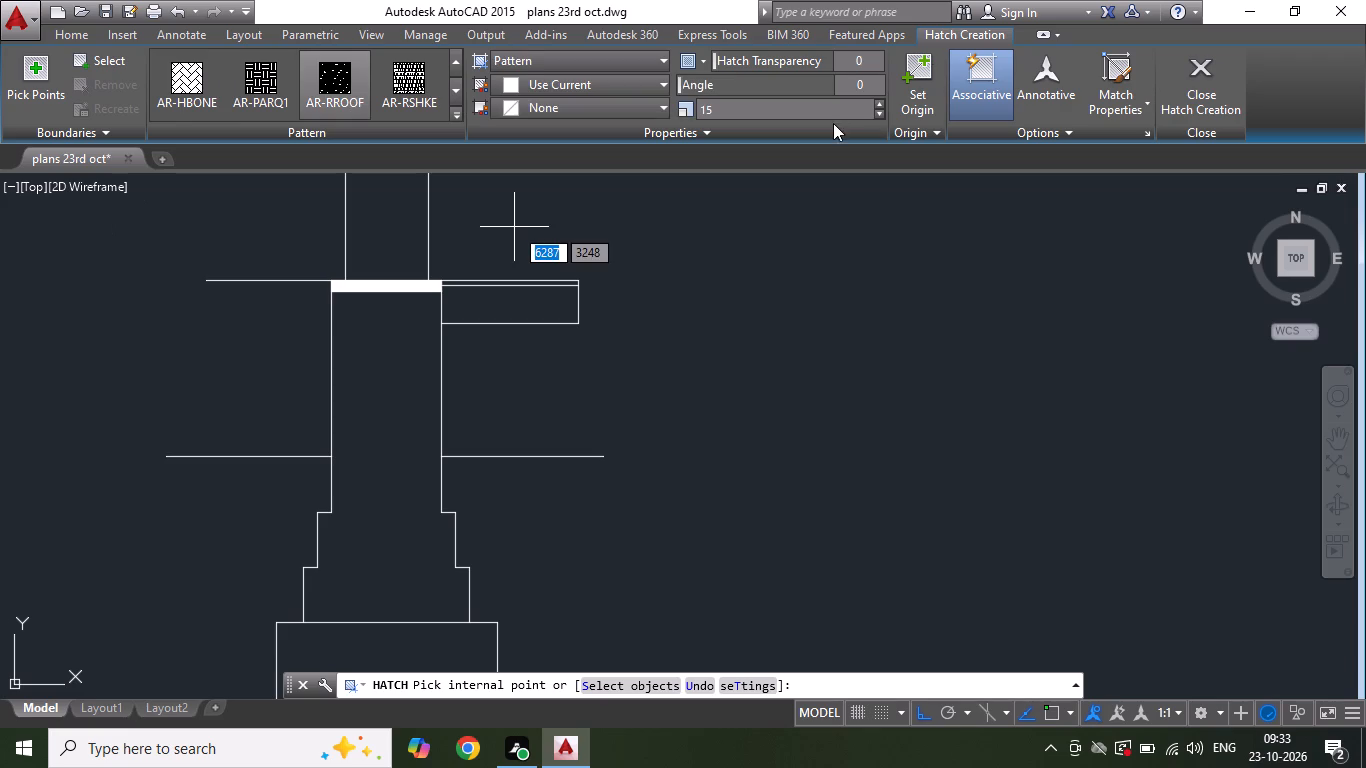
click(820, 103)
key(1)
key(Return)
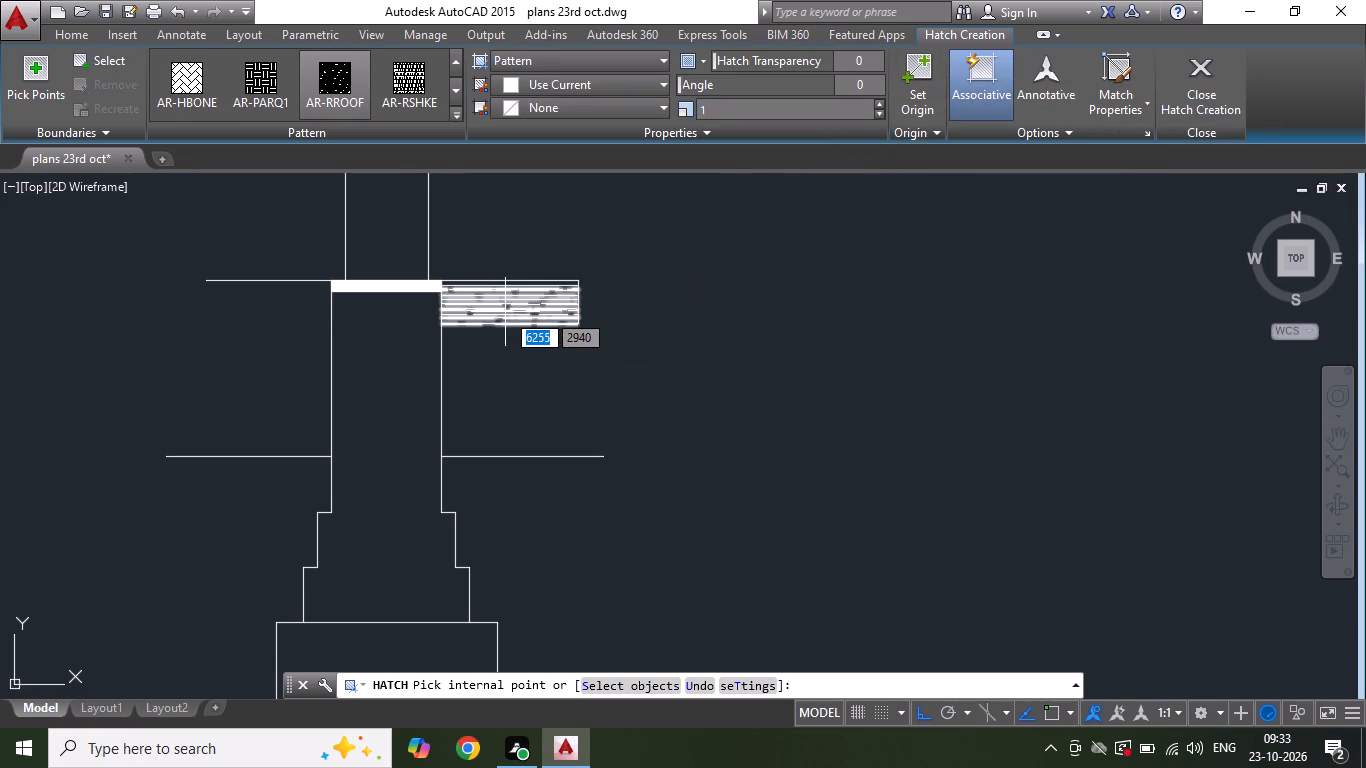
click(453, 90)
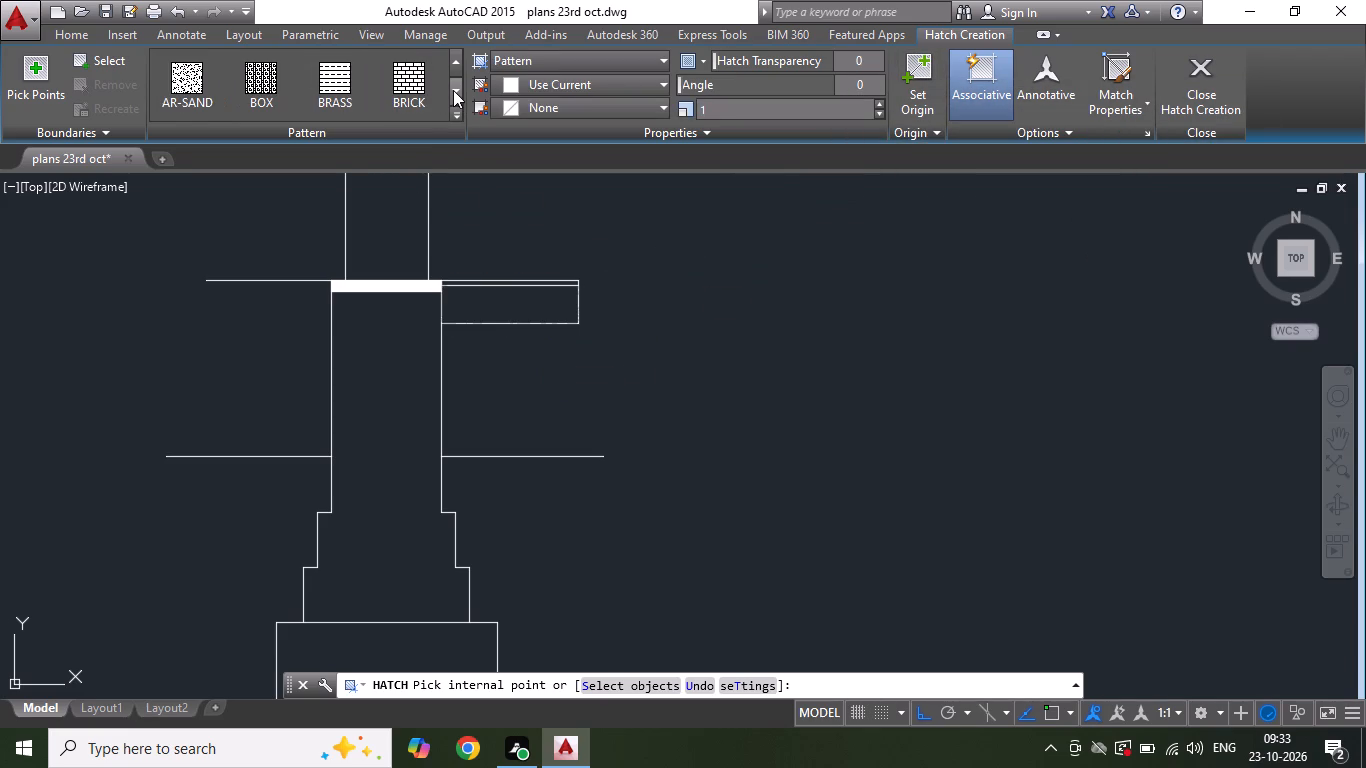
click(453, 90)
click(458, 62)
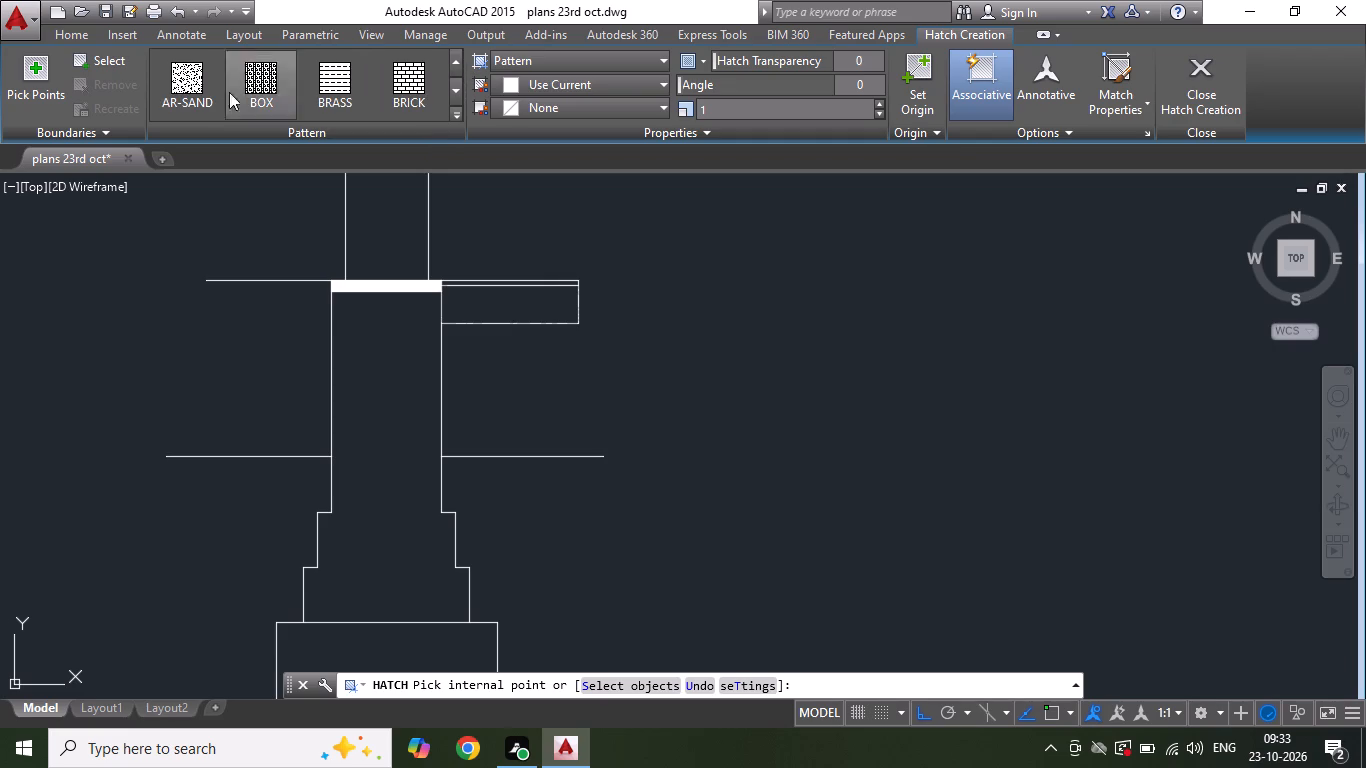
click(213, 95)
click(543, 303)
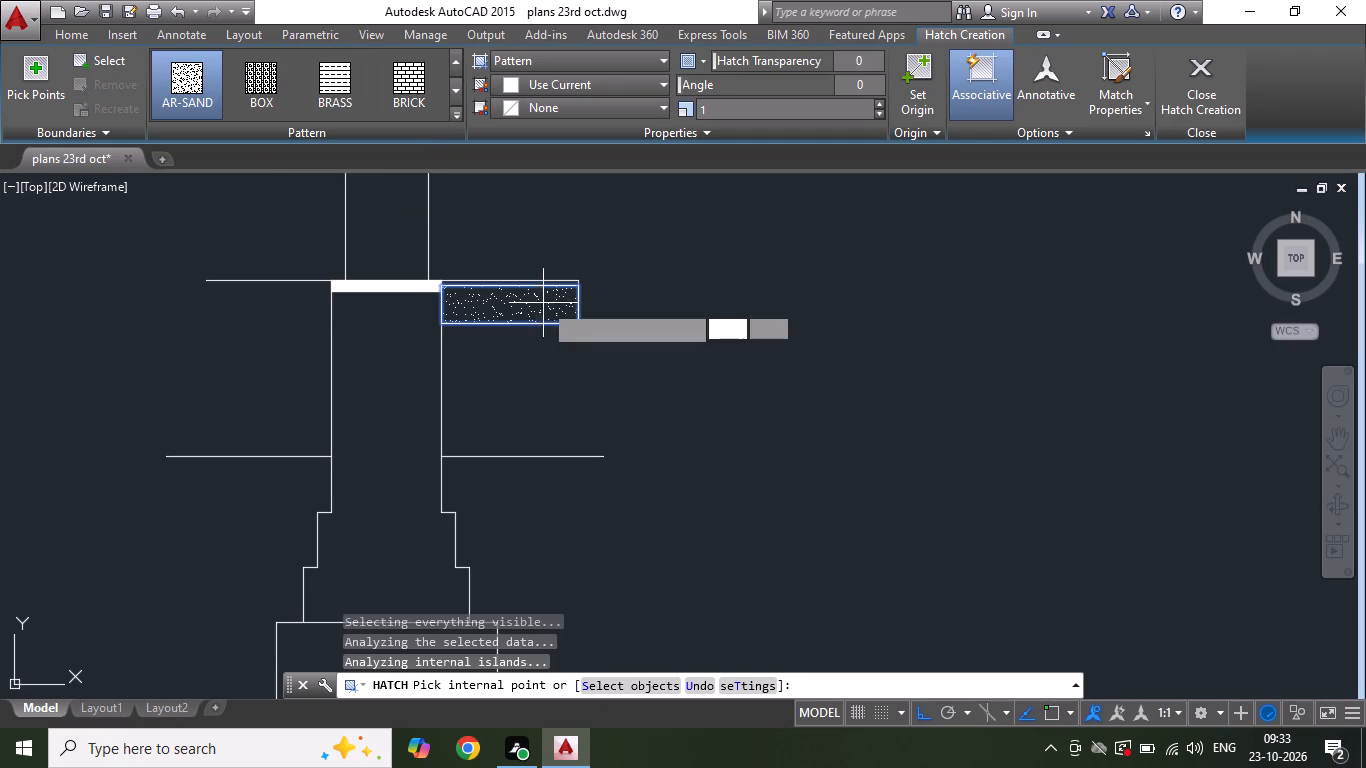
key(Escape)
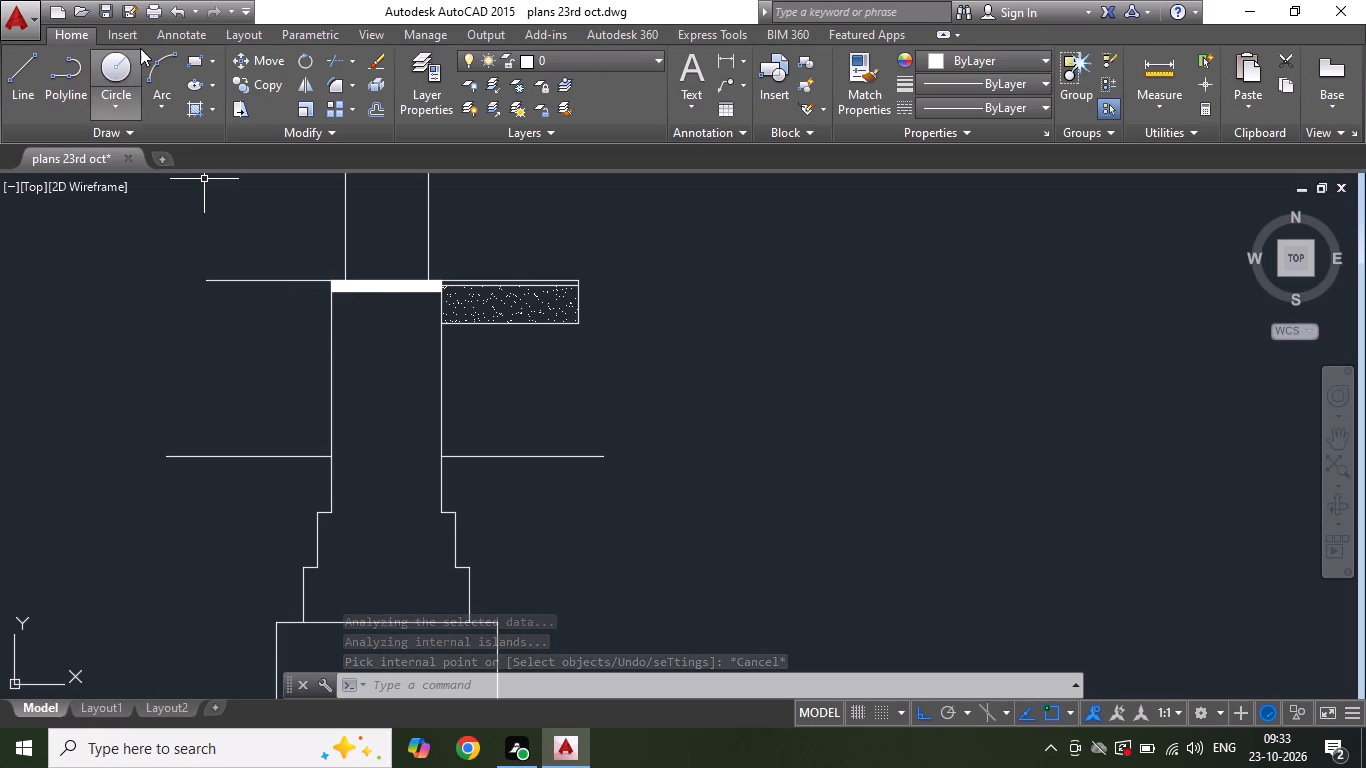
Draw a small rectangle about 52 wide by 45 high just above the floor-level line on the plinth wall's left side.
click(189, 55)
scroll(257, 242, up, 3)
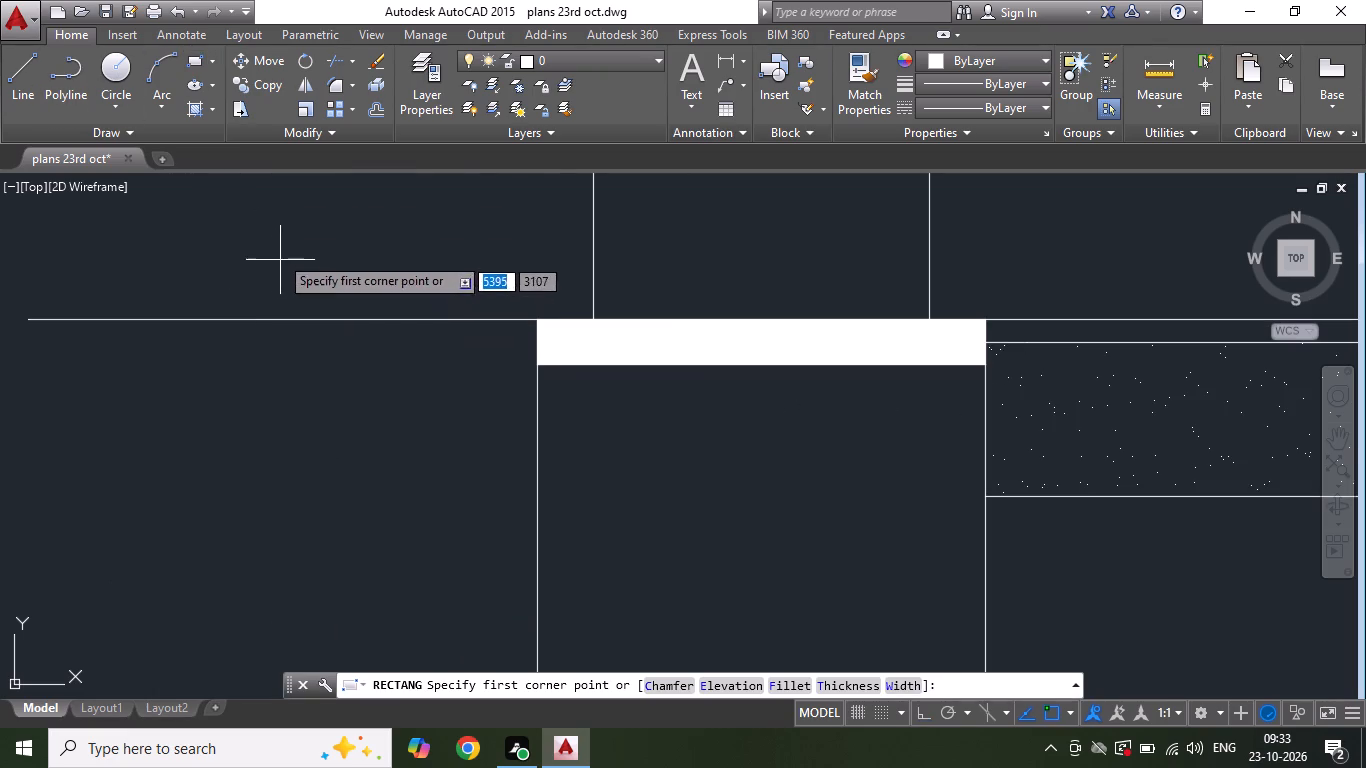
click(279, 255)
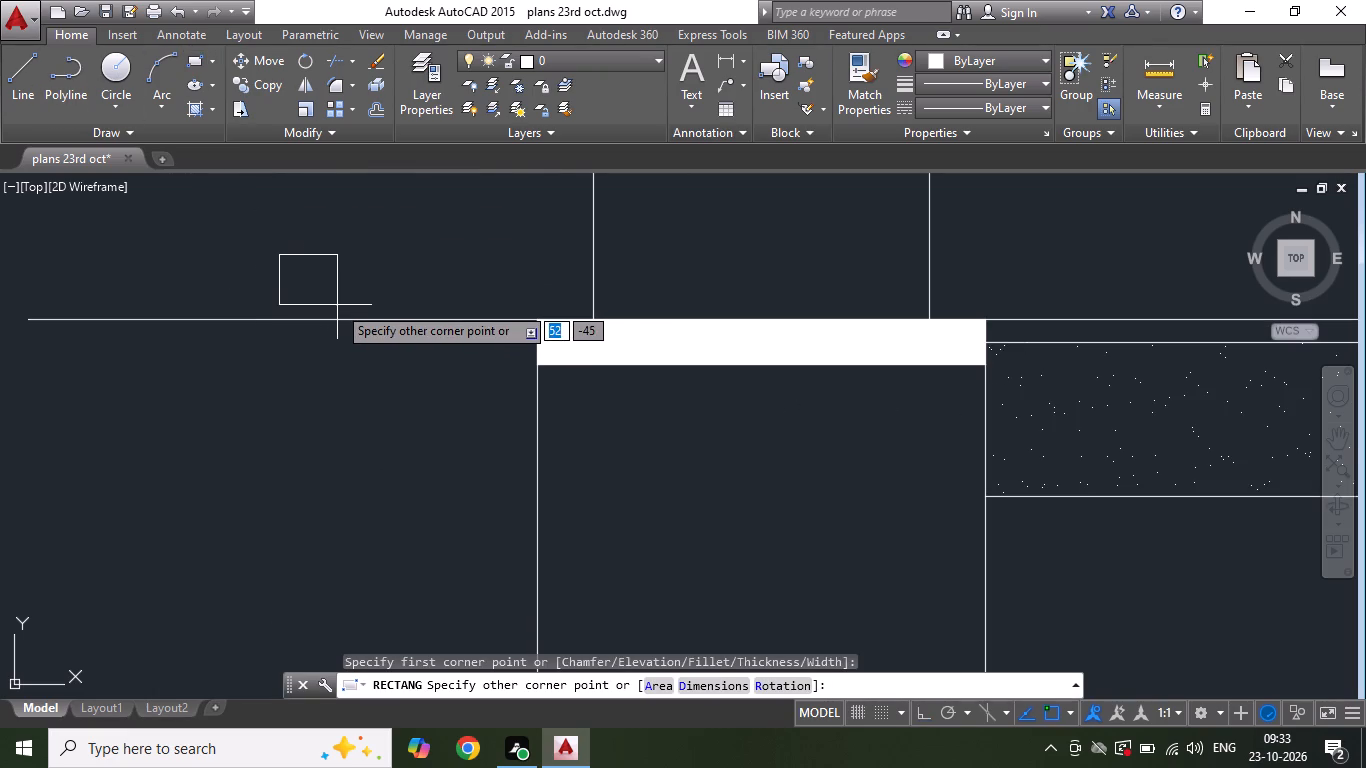
click(337, 305)
Draw two diagonal lines from the small rectangle's bottom midpoint to its top-left and top-right corners.
click(34, 87)
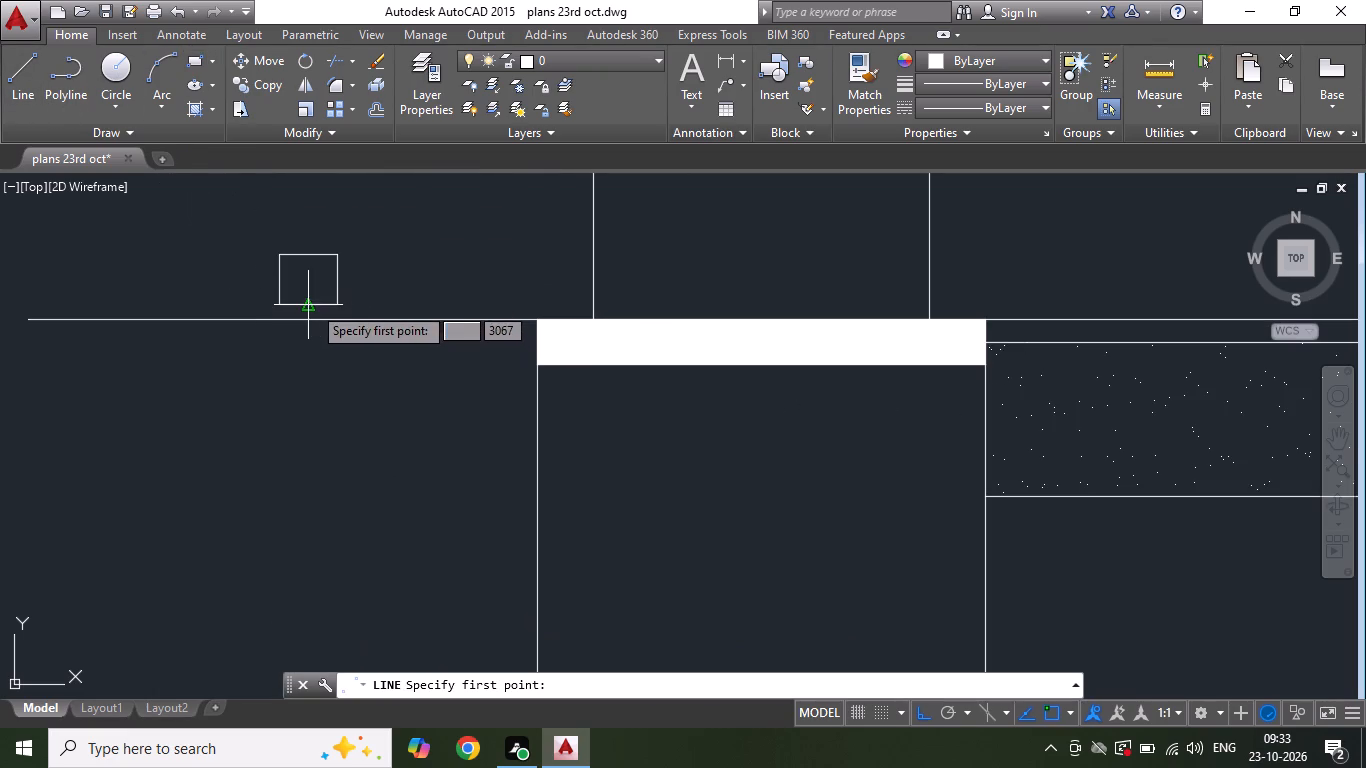
click(312, 305)
click(287, 251)
key(Escape)
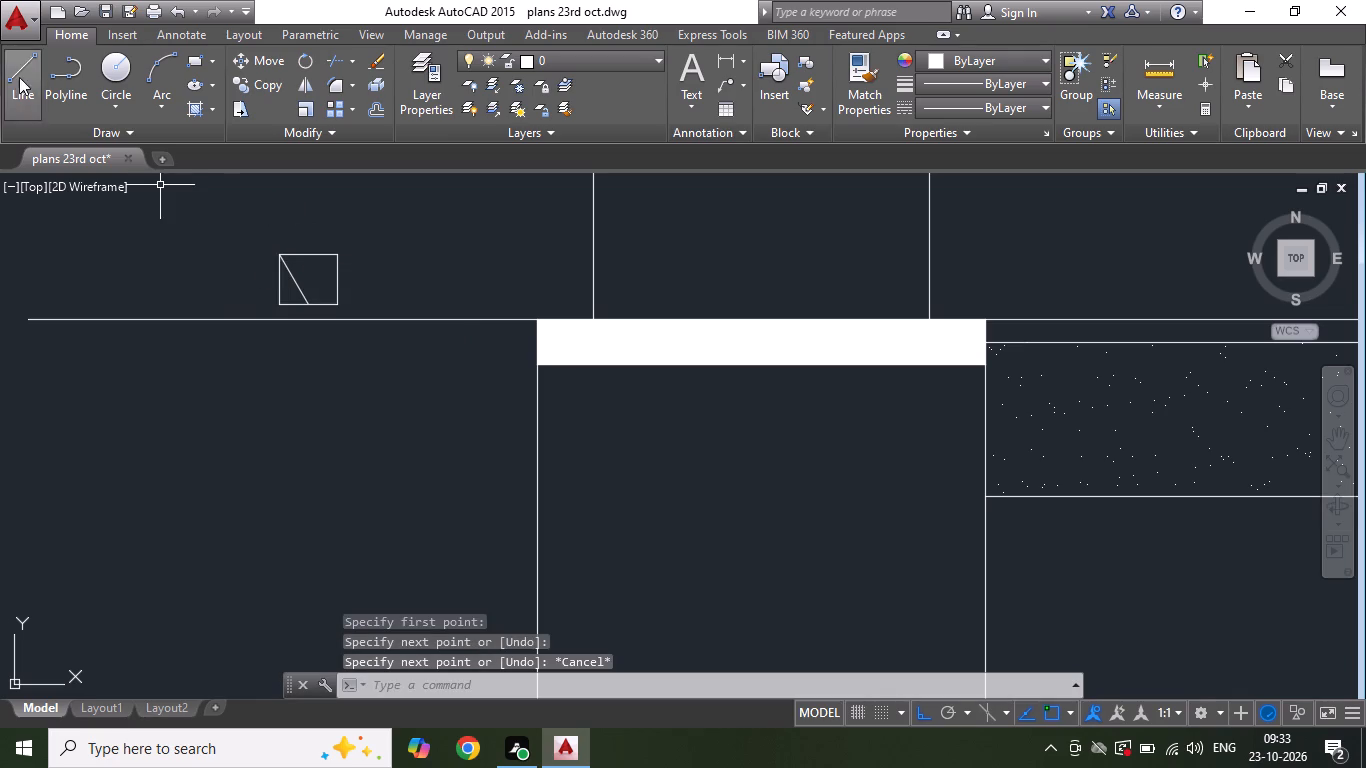
click(19, 77)
click(311, 304)
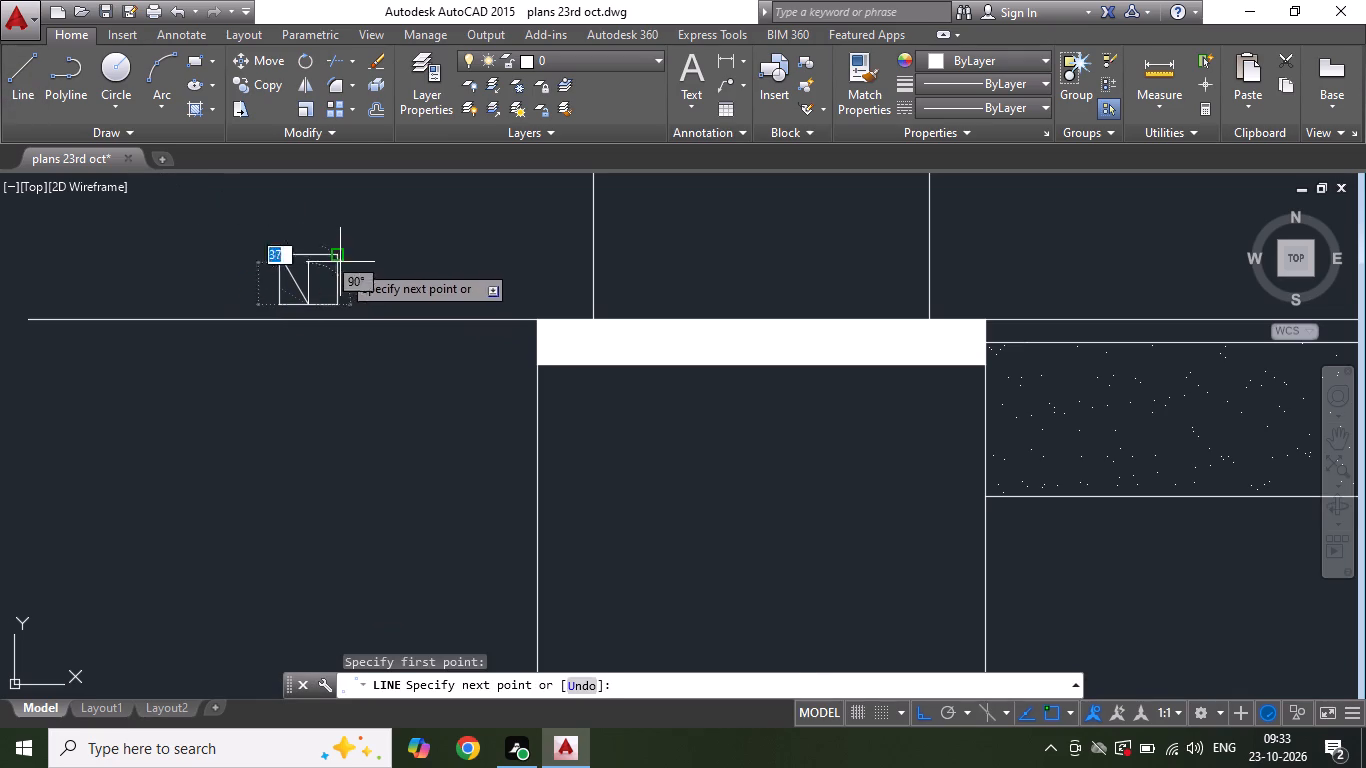
click(340, 261)
key(Escape)
key(Escape)
key(Escape)
Trim away the small rectangle's sides and bottom edge to leave a downward-pointing level marker triangle.
click(334, 56)
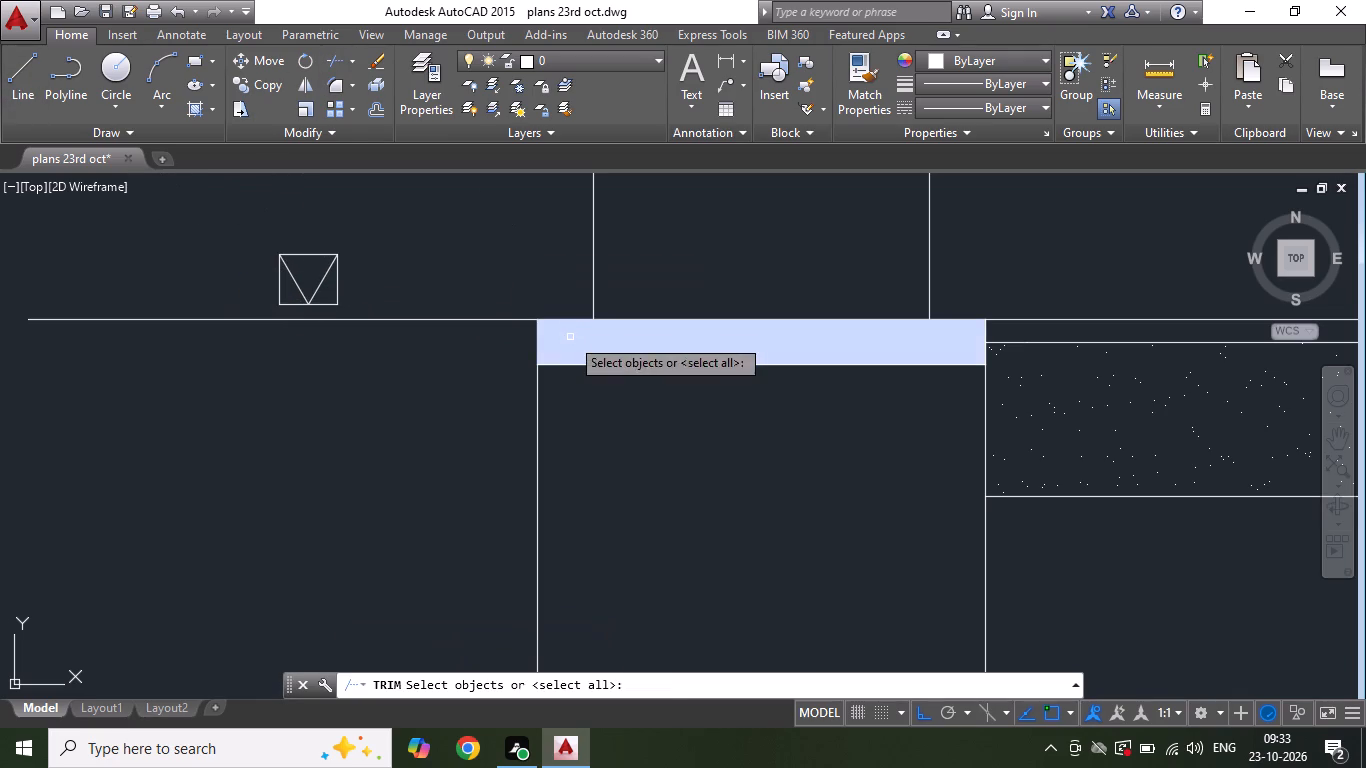
key(Return)
click(283, 284)
click(279, 291)
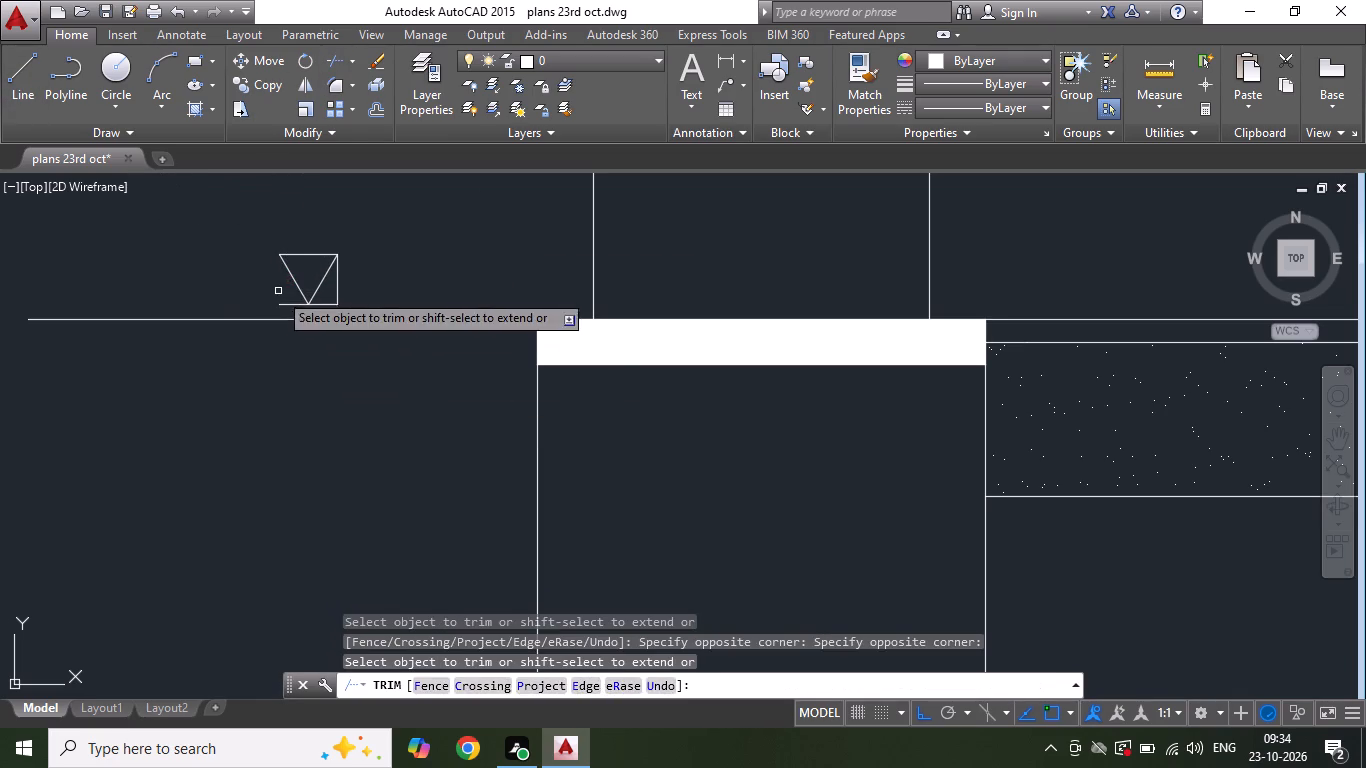
click(284, 299)
click(289, 307)
click(319, 308)
click(332, 300)
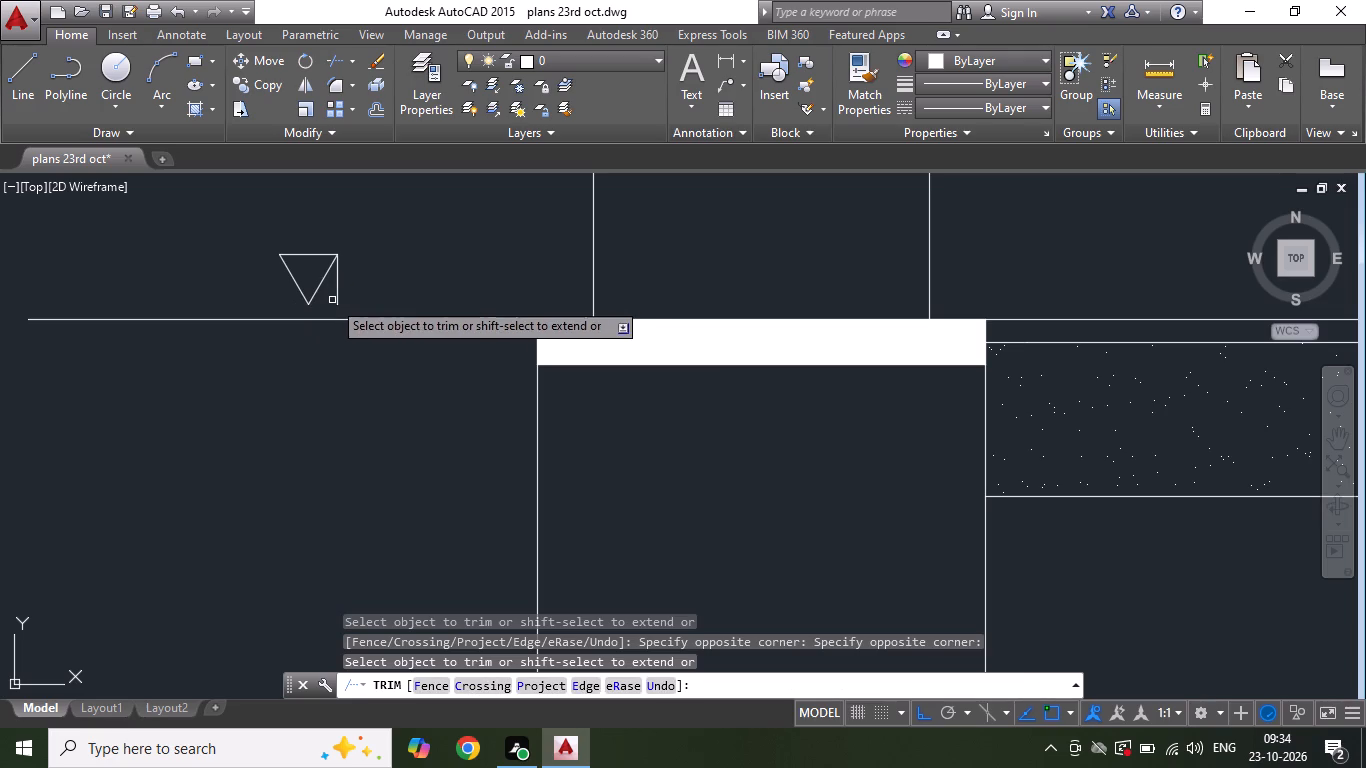
click(339, 295)
key(Escape)
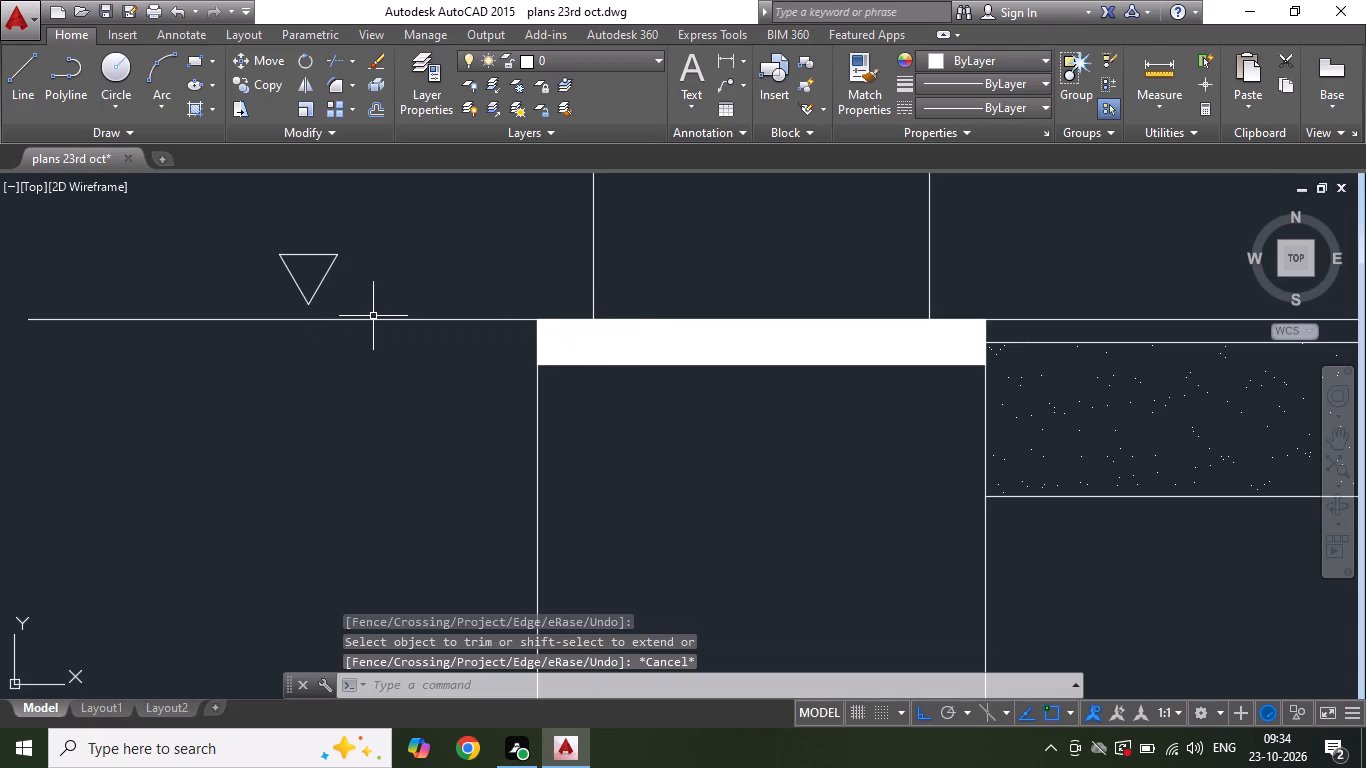
Save the drawing.
key(ctrl+s)
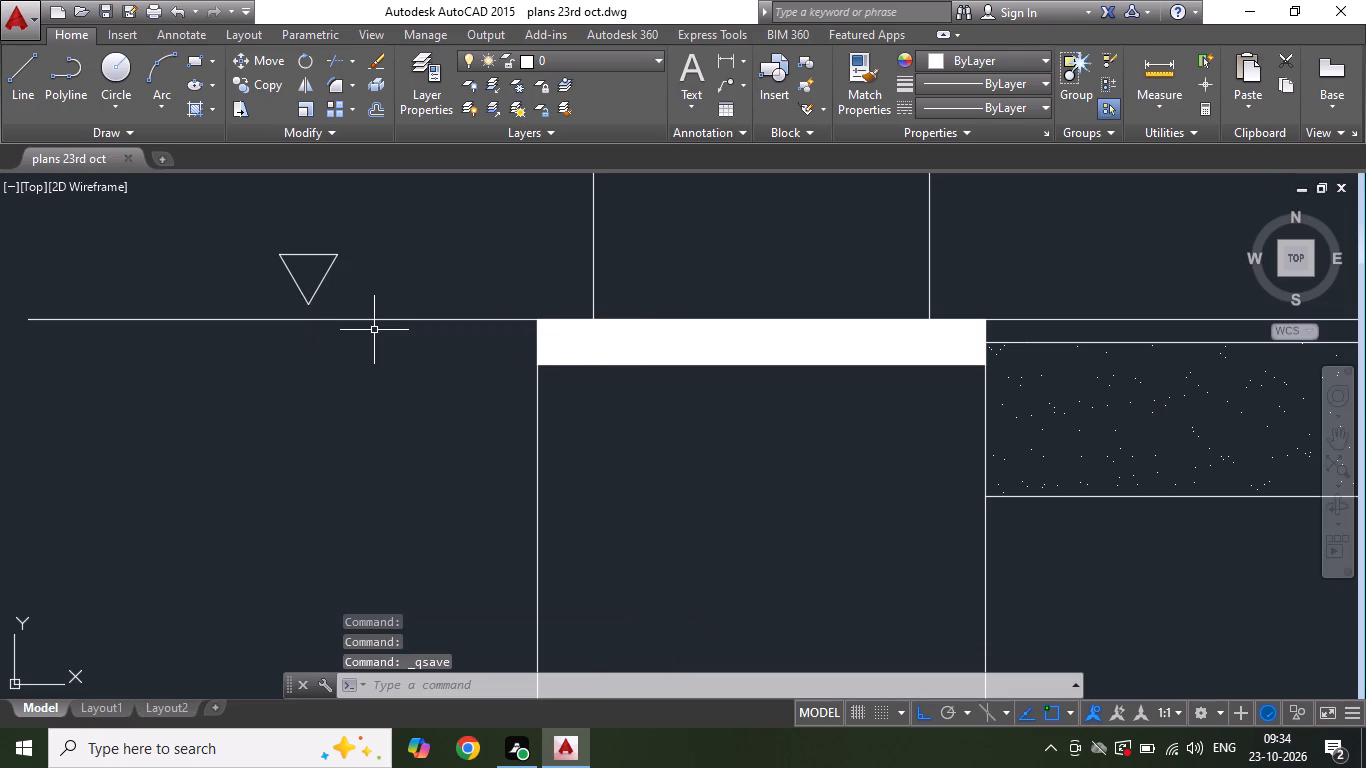
Add a multileader pointing to the floor's top line with the two-line text "FLOORING 20 THICK" / "C.M OVER 100 THICK C.C".
scroll(360, 493, down, 4)
scroll(522, 498, up, 2)
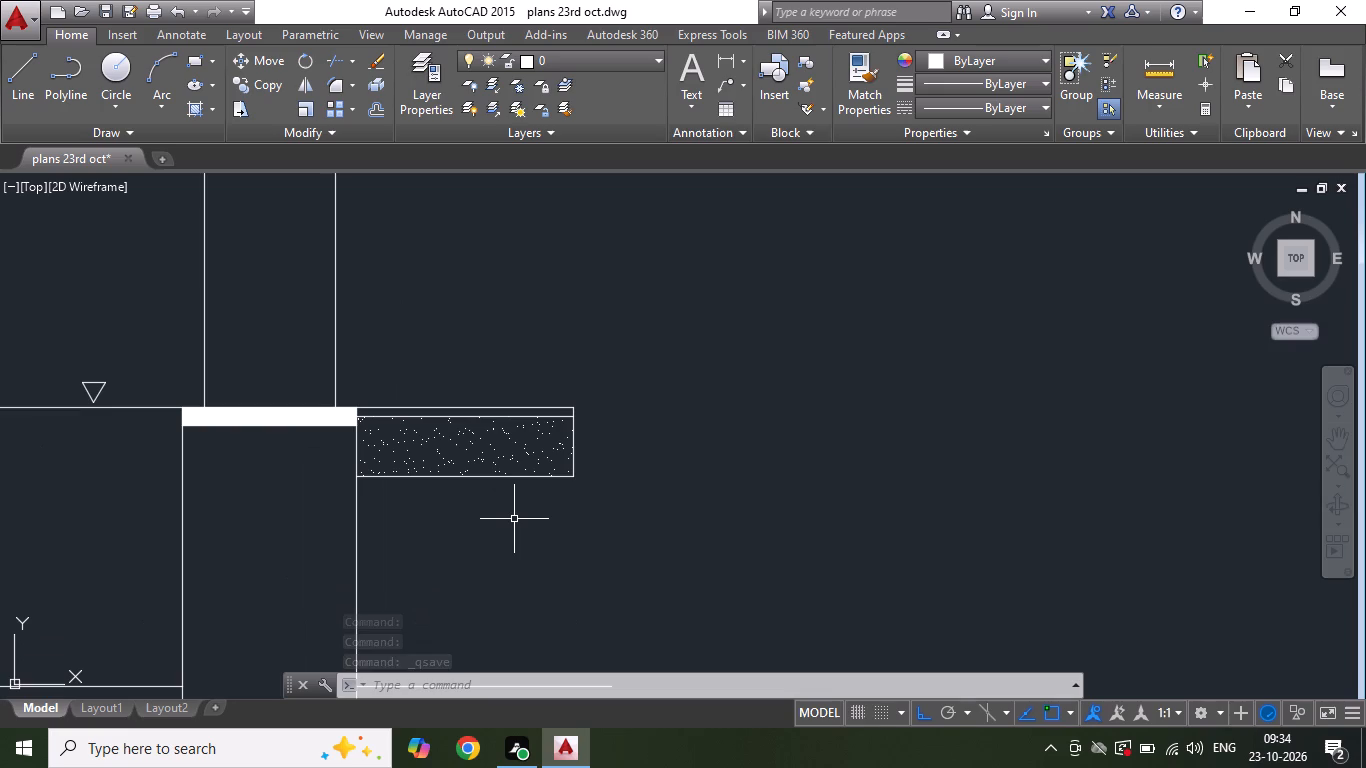
key(Escape)
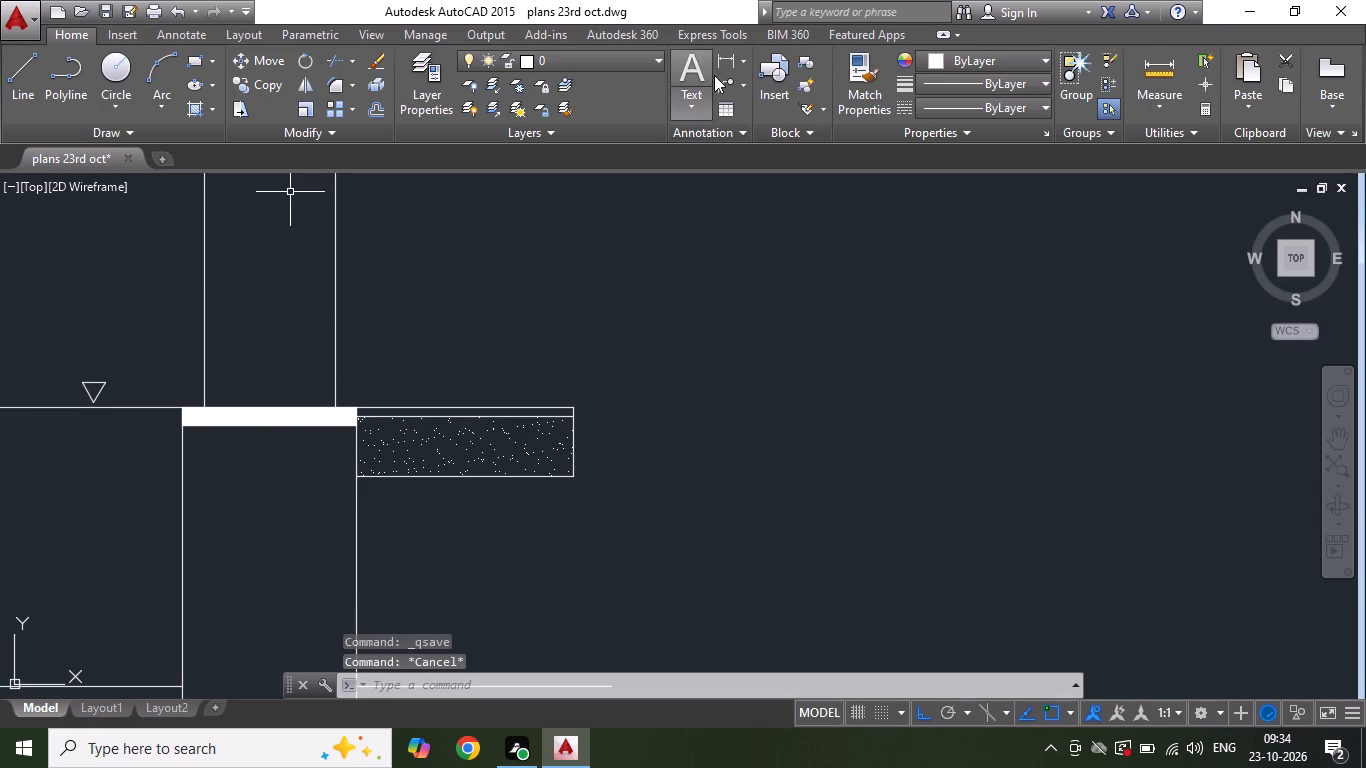
click(724, 92)
scroll(384, 363, up, 1)
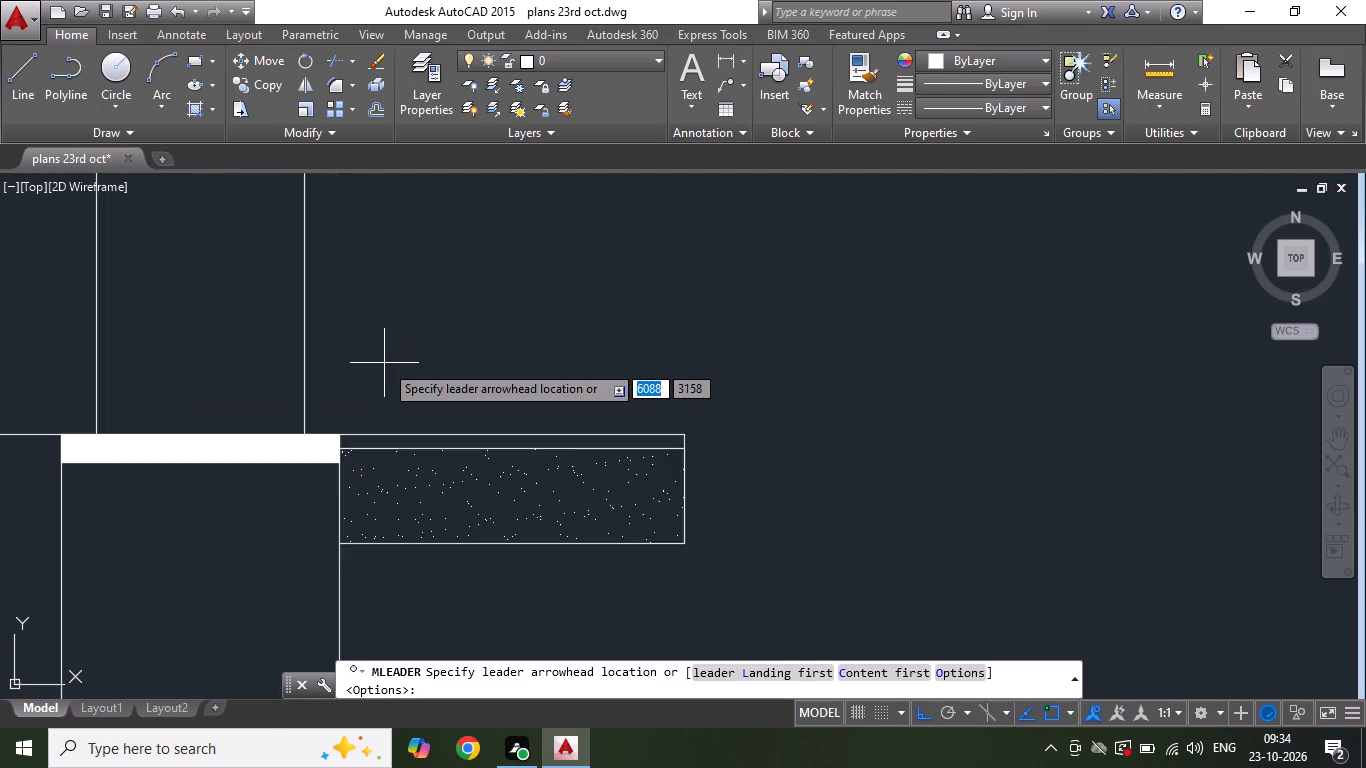
scroll(384, 363, up, 1)
click(379, 475)
click(393, 382)
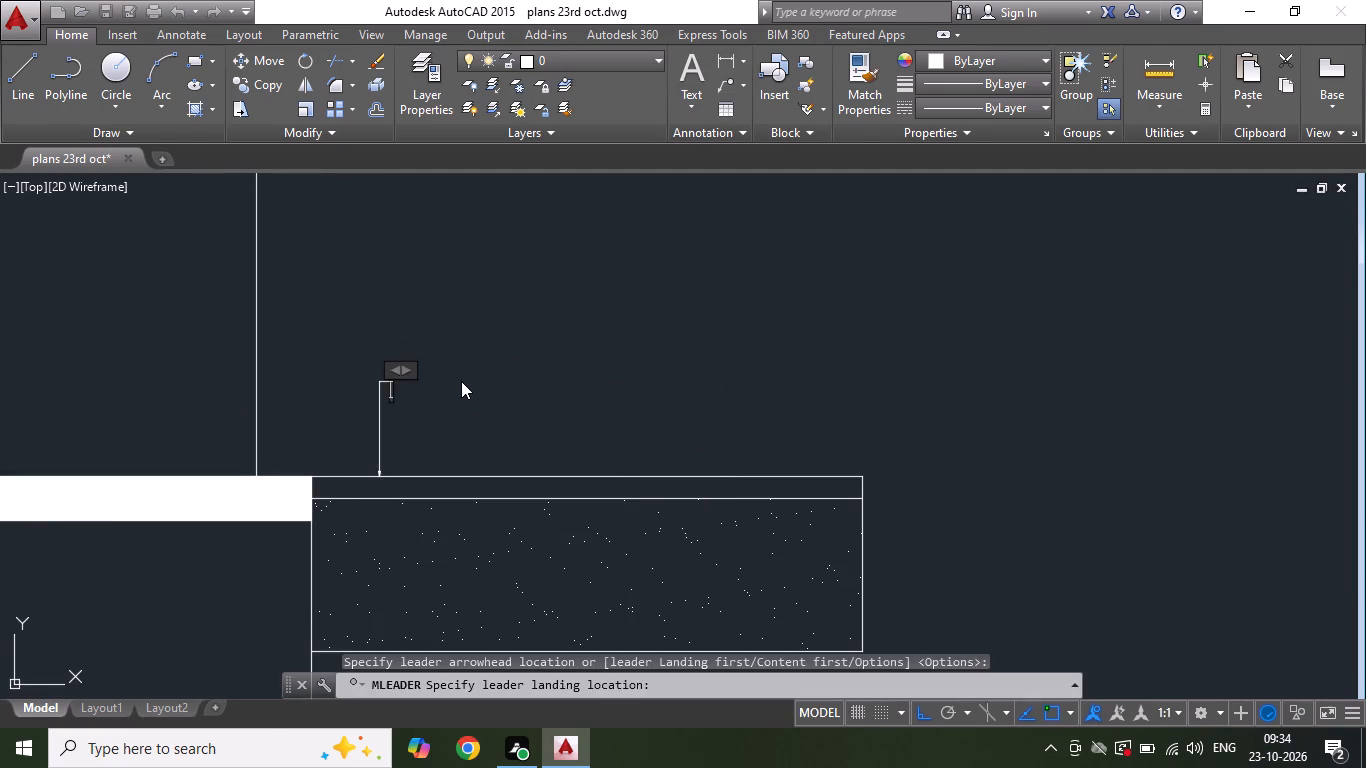
text(FLOORING)
key(space)
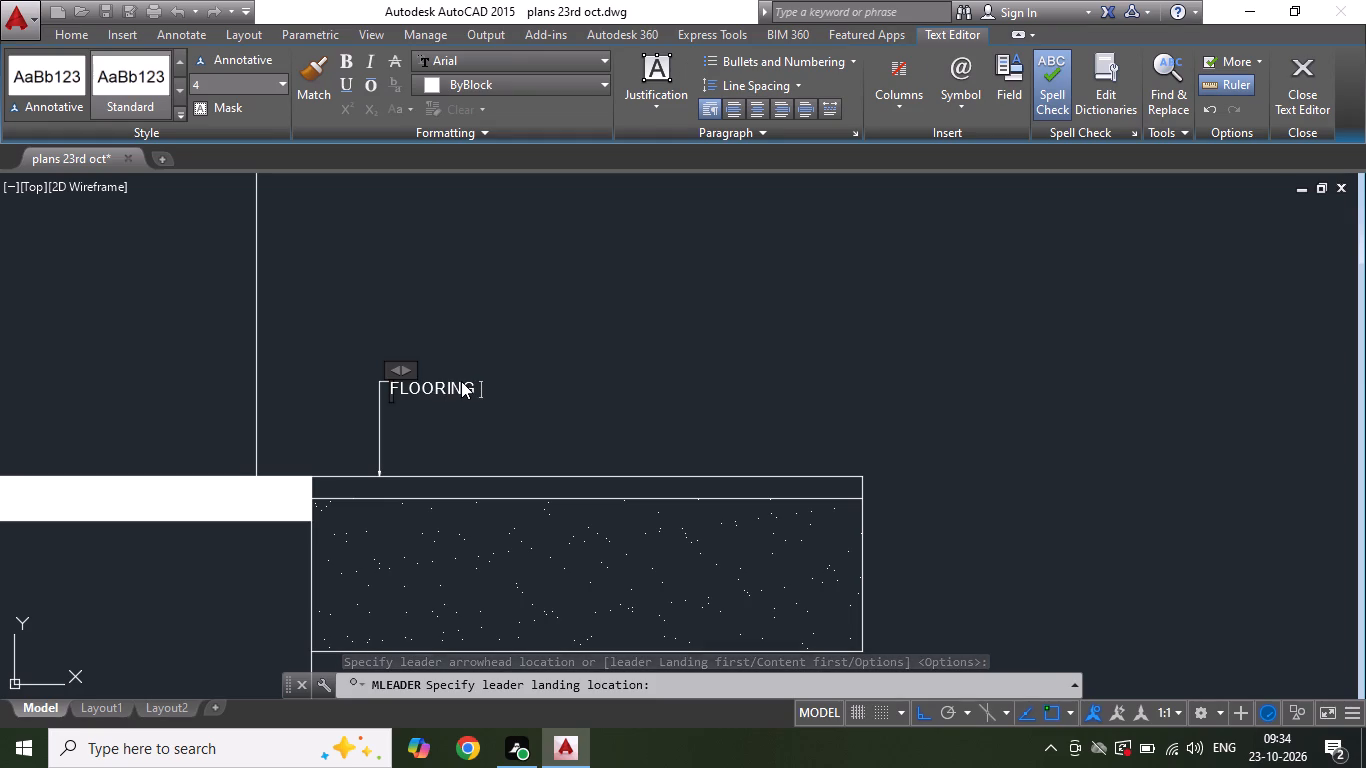
text(20 THI)
text(CH)
key(BackSpace)
key(k)
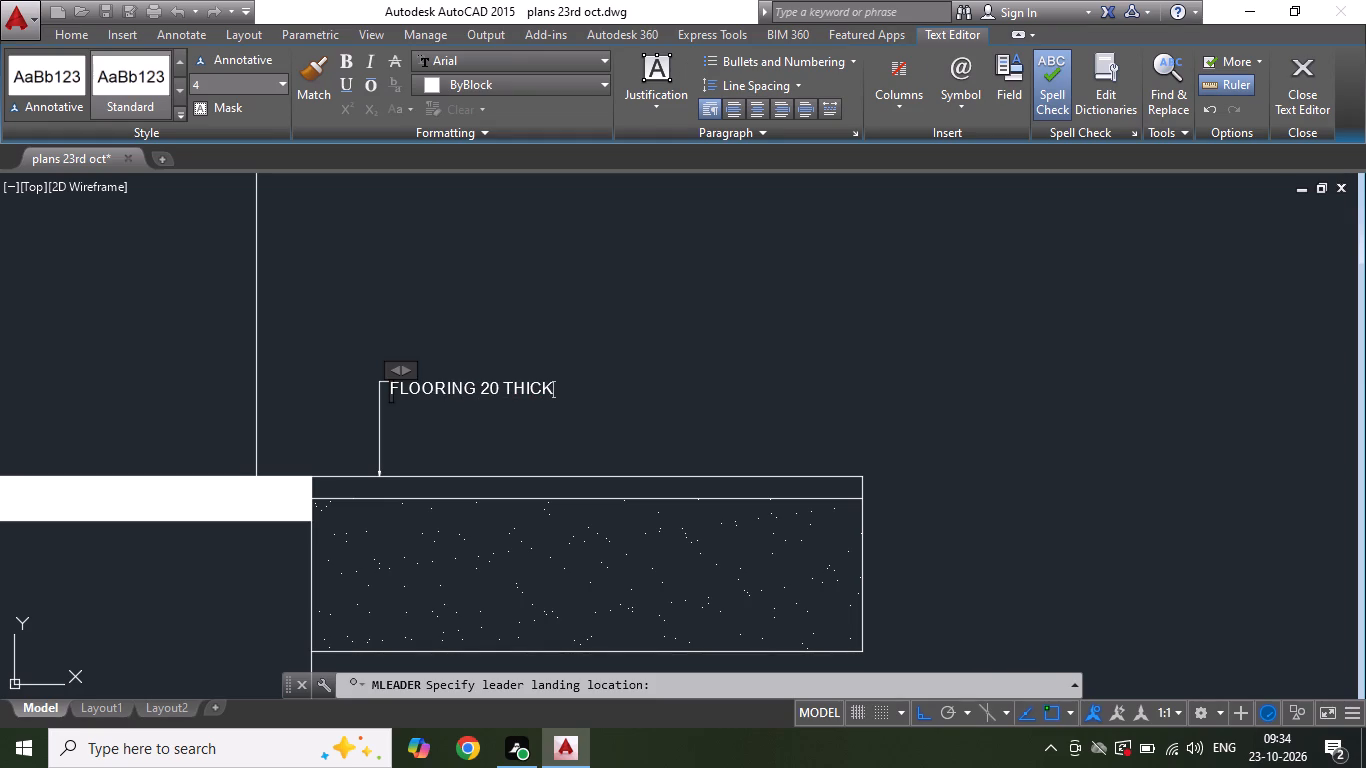
key(space)
key(Return)
text(C.M)
key(space)
text(OVER)
key(space)
text(100 THICK)
key(space)
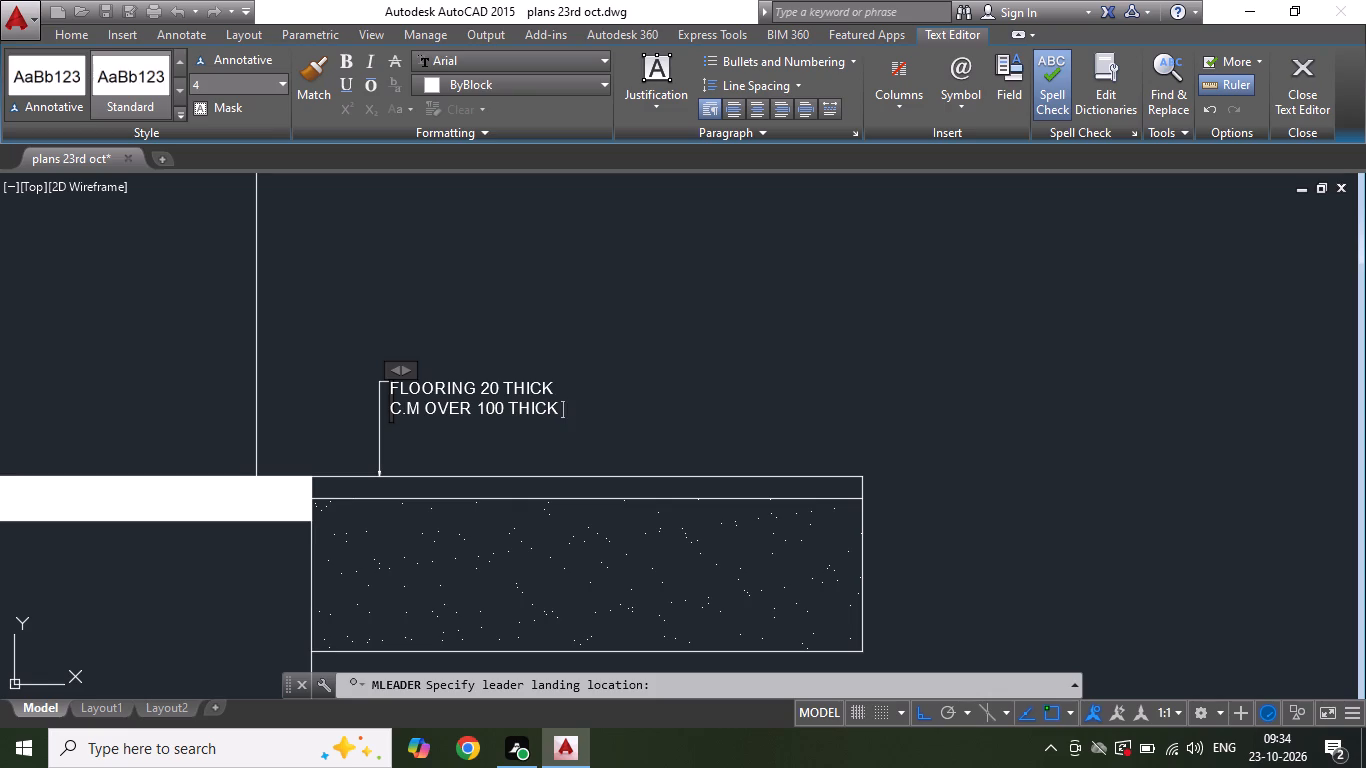
text(C.C)
Set the whole flooring leader note's text height to 25 and finish the note.
key(ctrl+a)
click(253, 91)
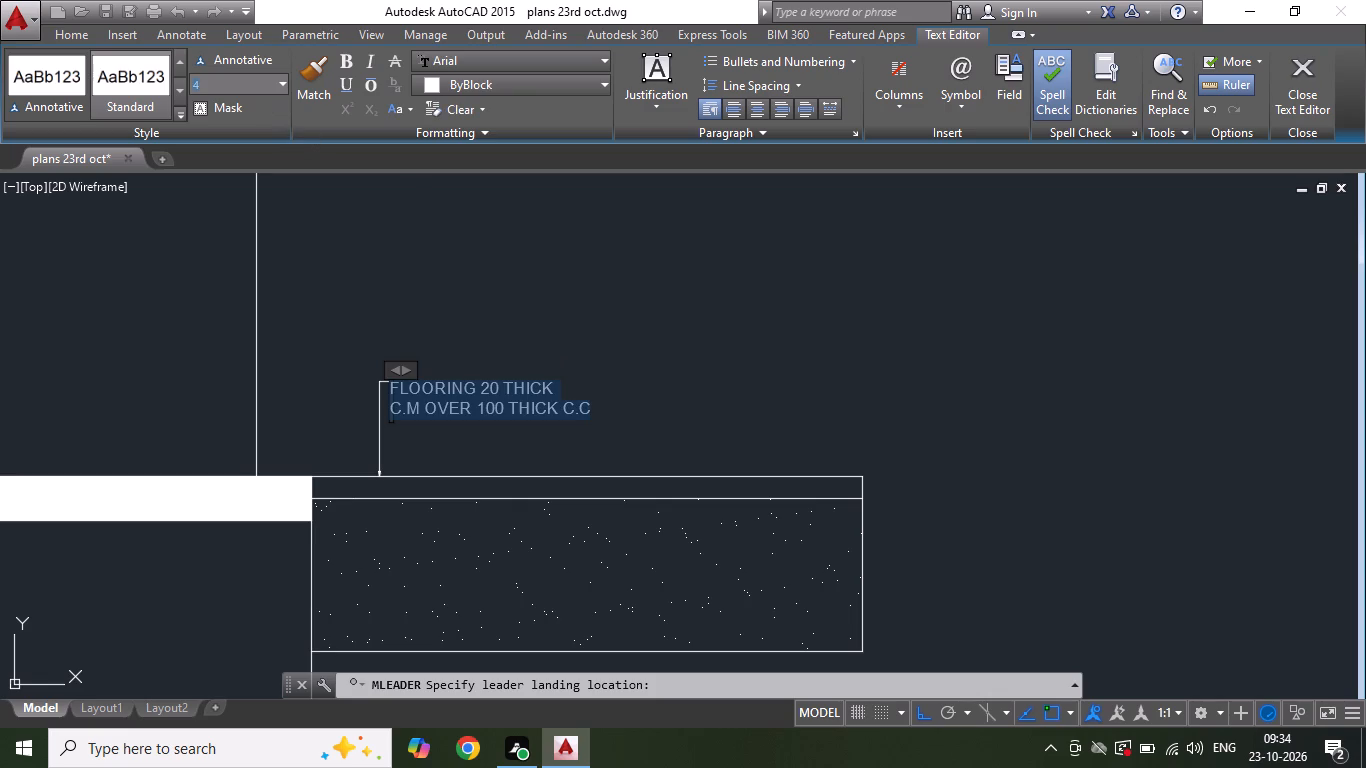
text(25)
key(Return)
click(482, 314)
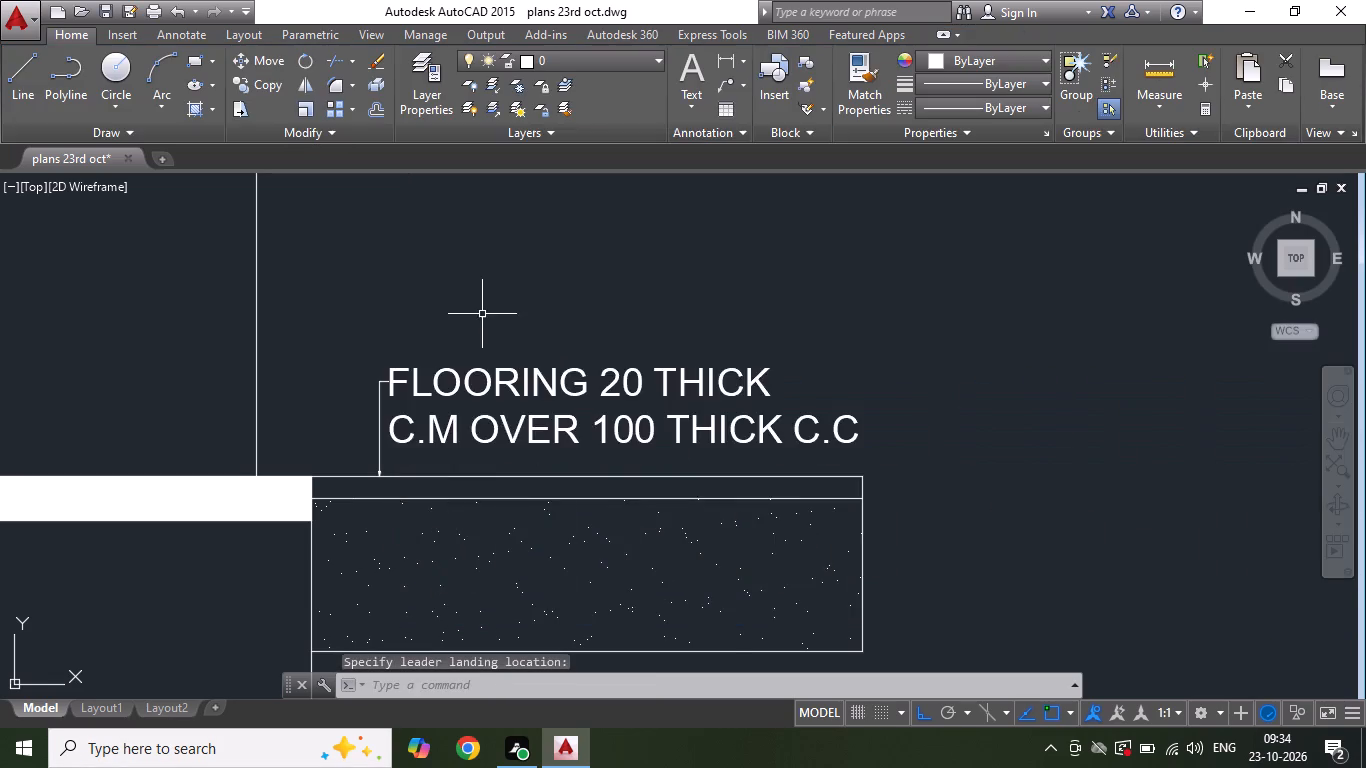
scroll(483, 314, down, 5)
scroll(485, 359, up, 2)
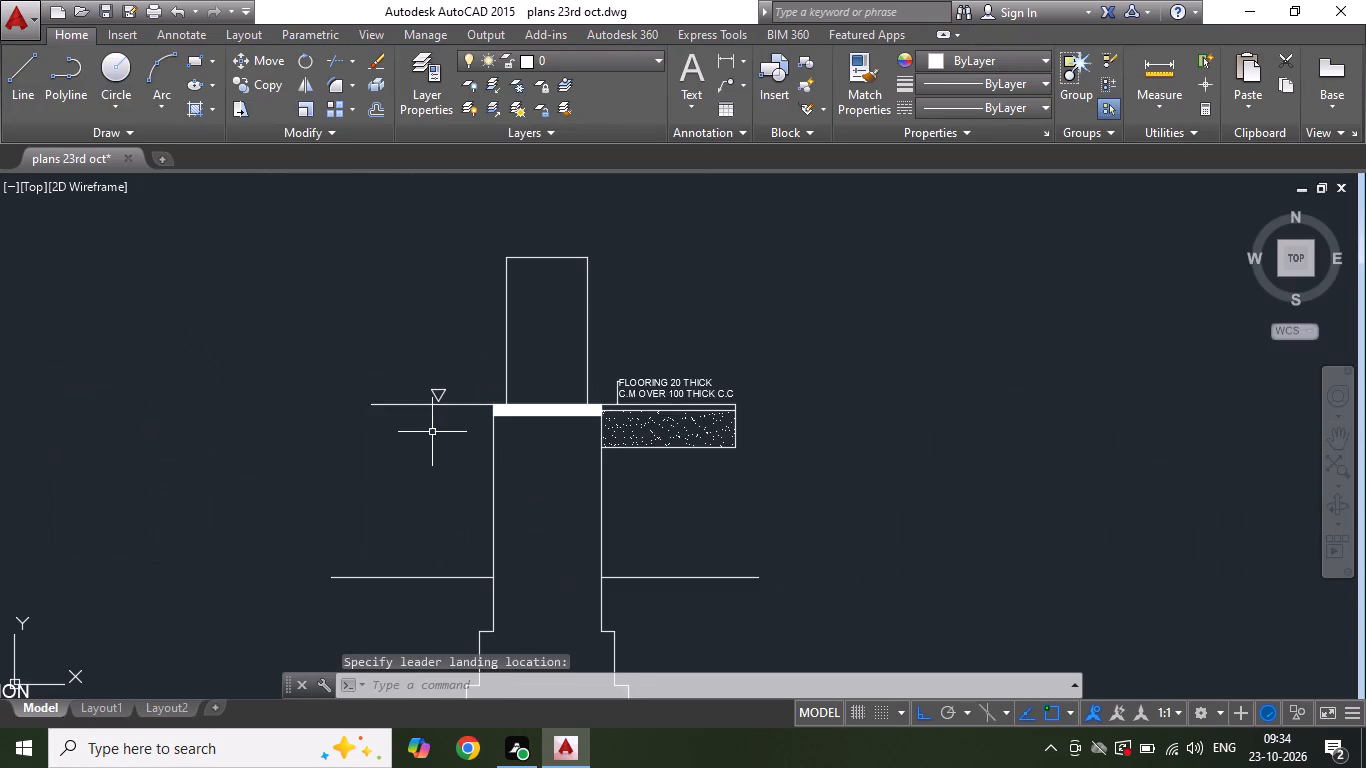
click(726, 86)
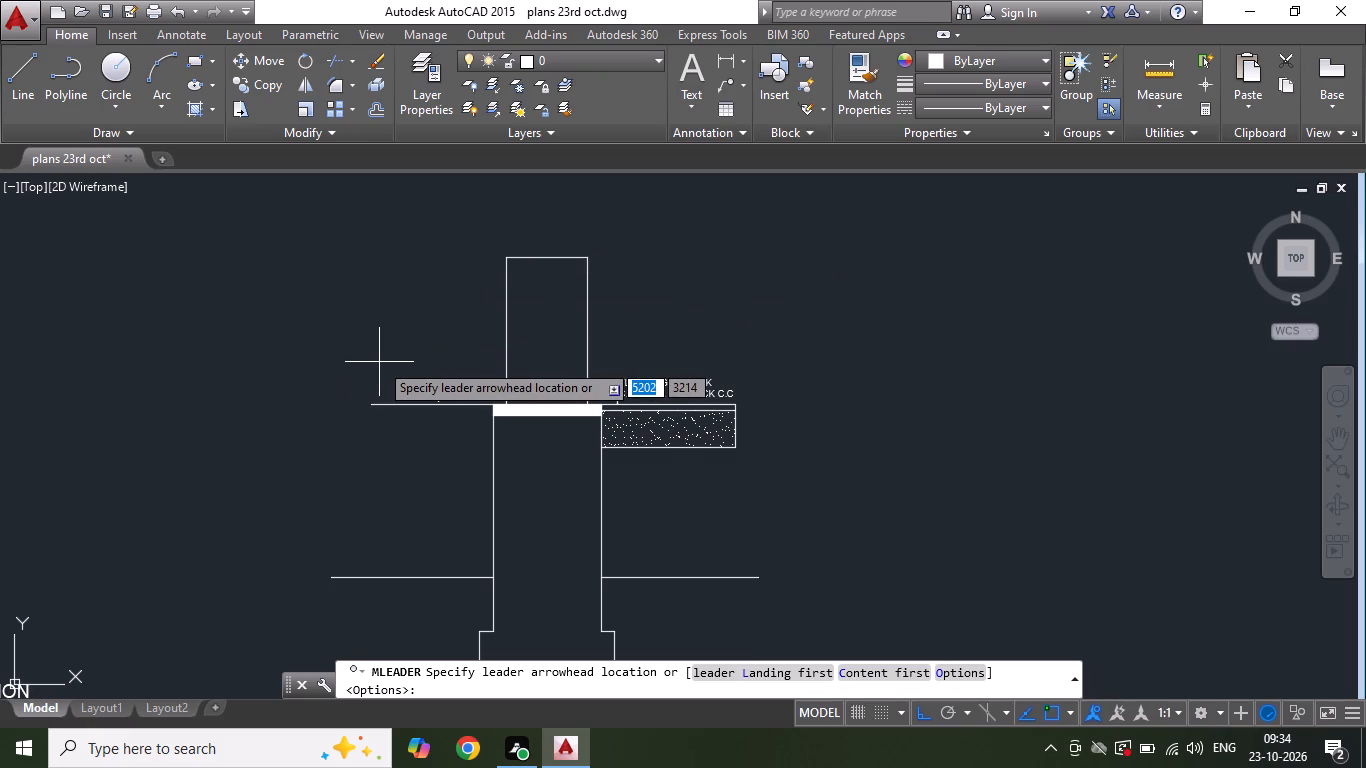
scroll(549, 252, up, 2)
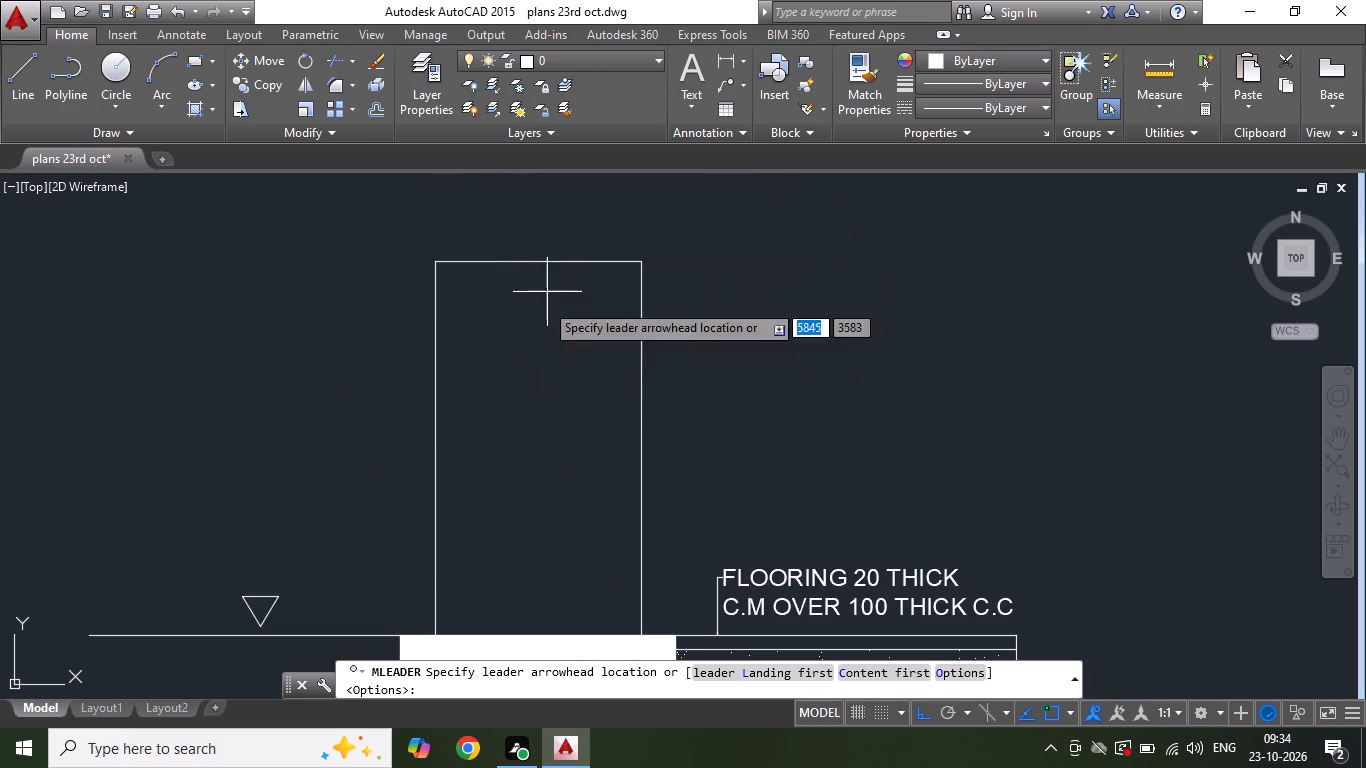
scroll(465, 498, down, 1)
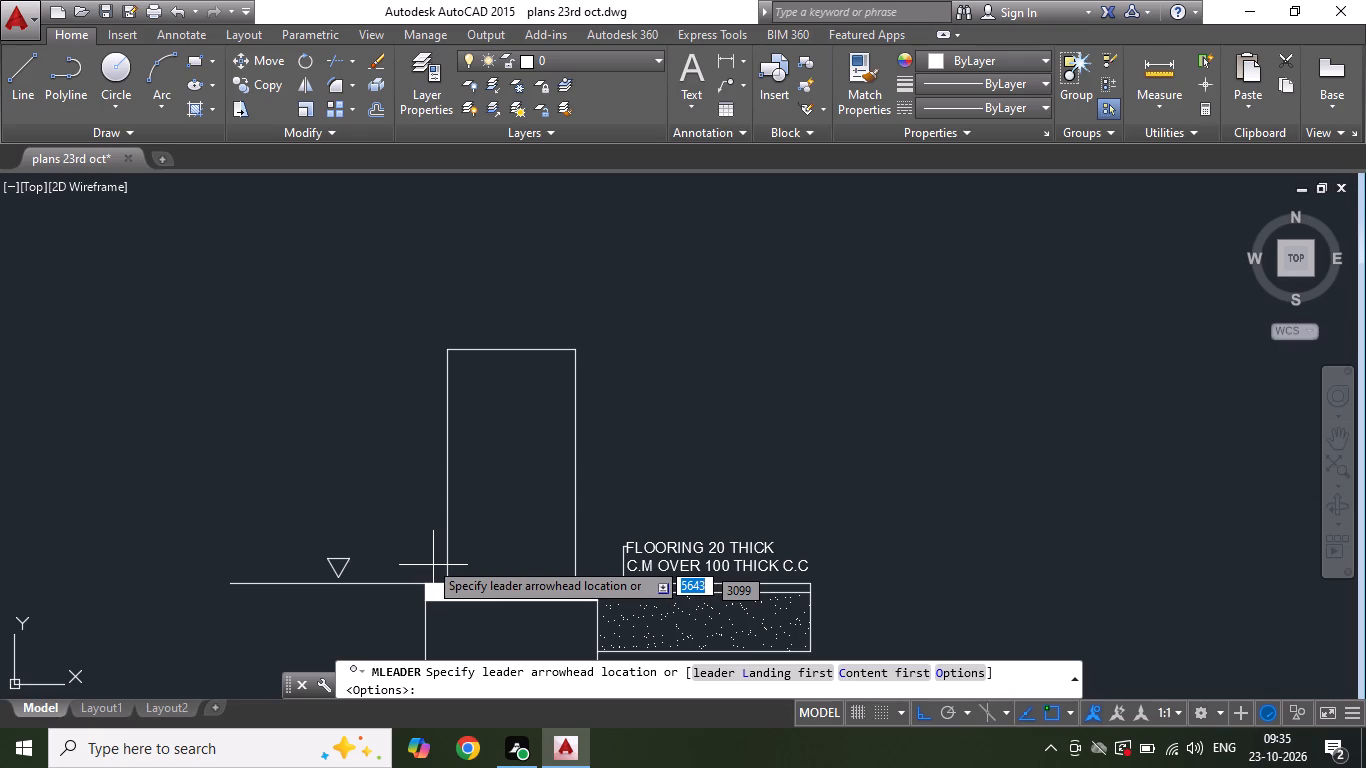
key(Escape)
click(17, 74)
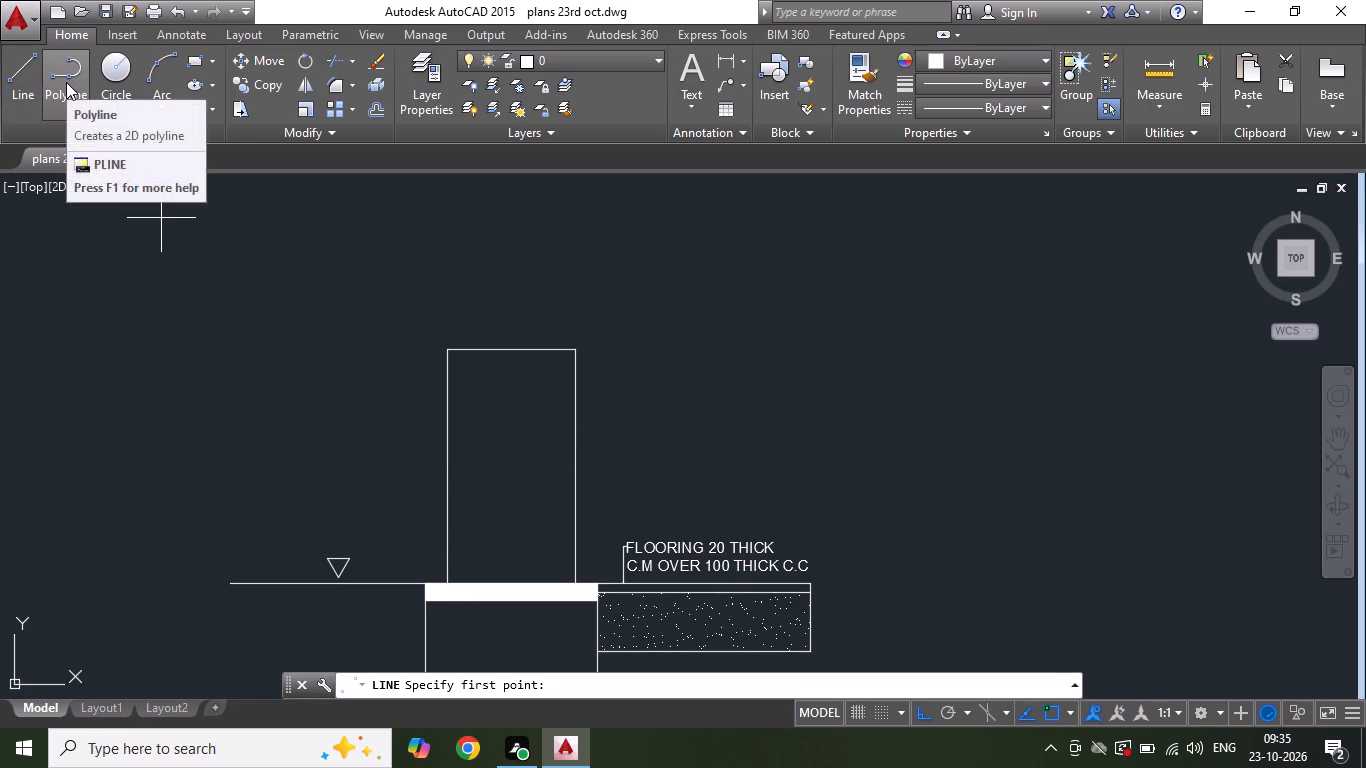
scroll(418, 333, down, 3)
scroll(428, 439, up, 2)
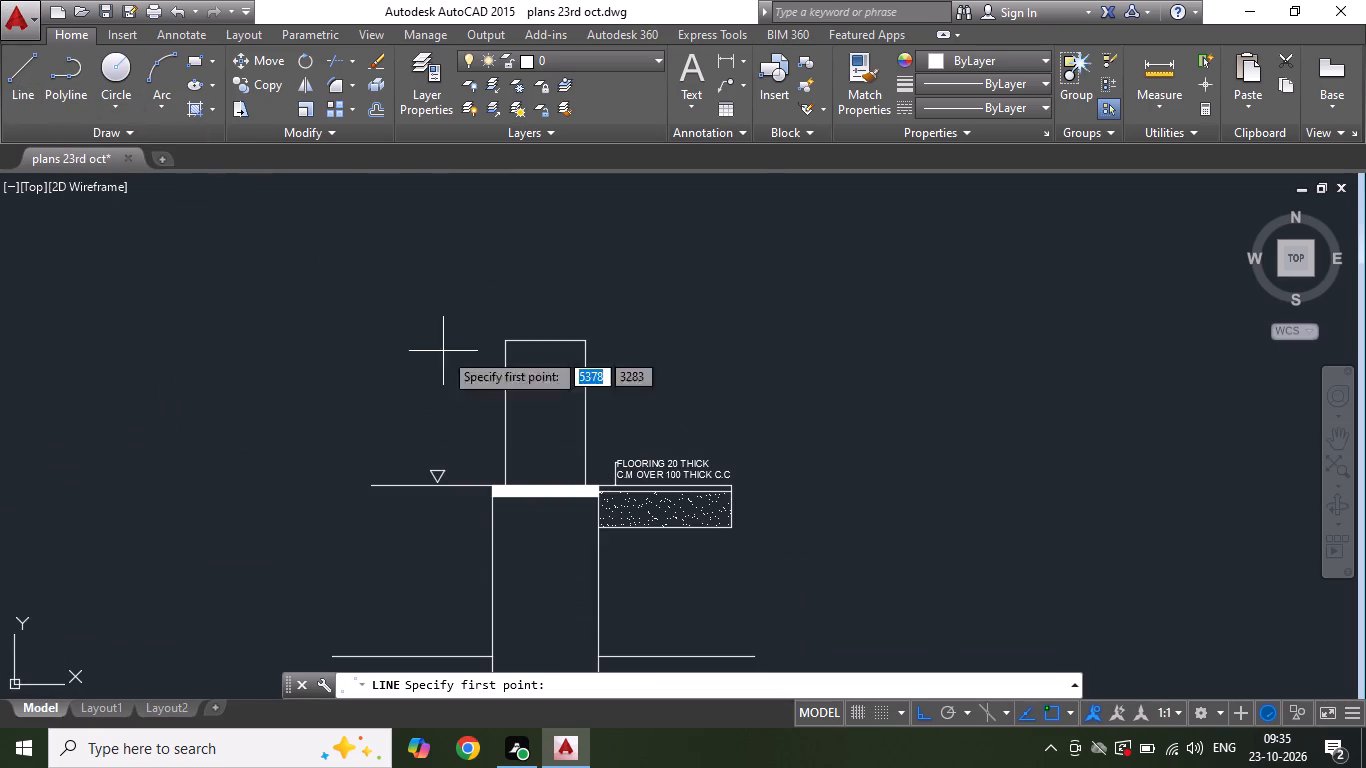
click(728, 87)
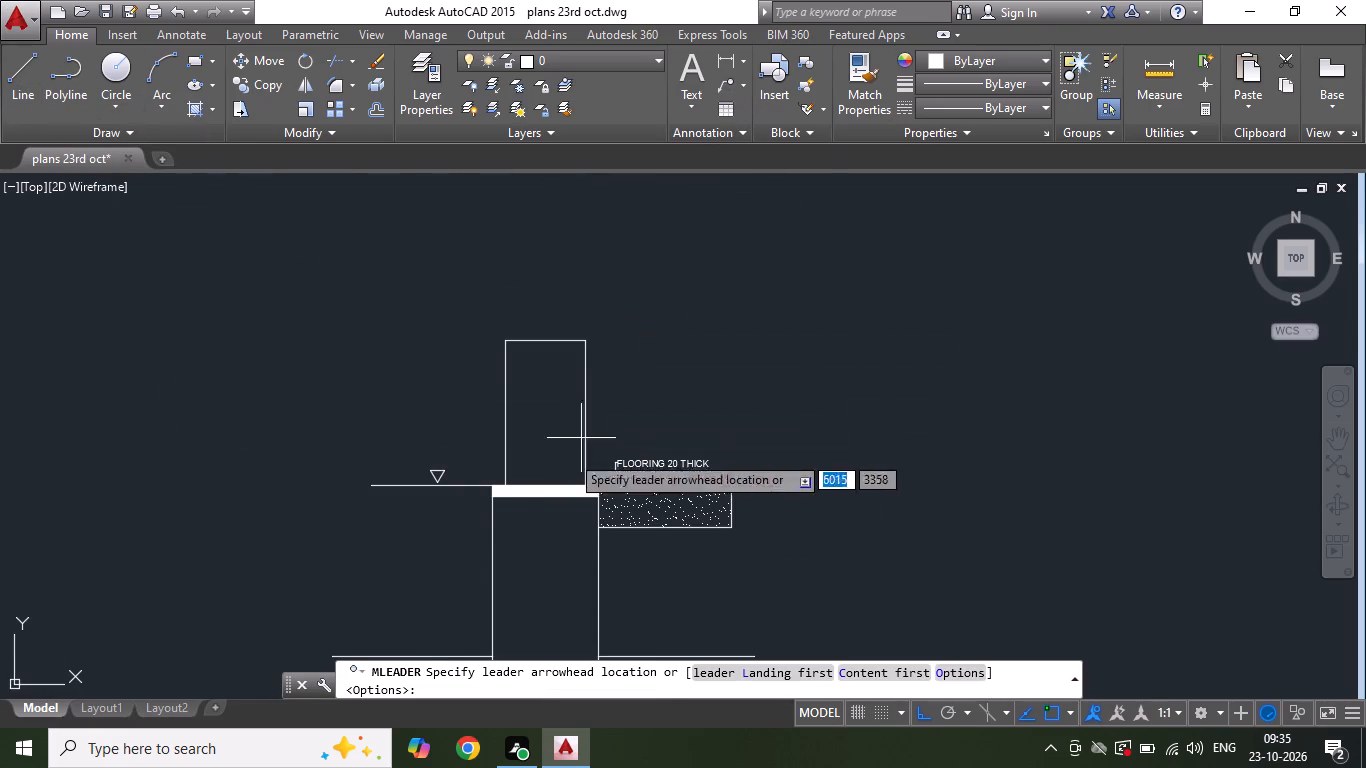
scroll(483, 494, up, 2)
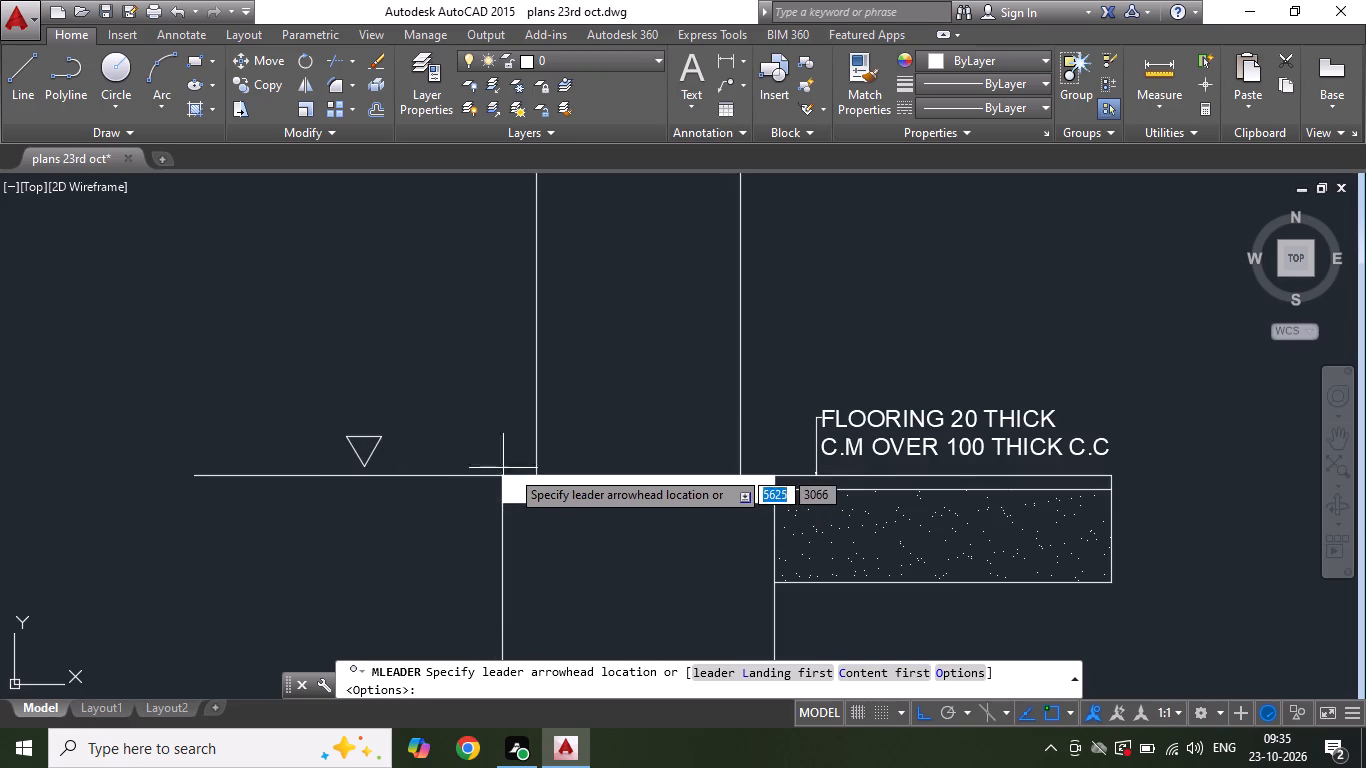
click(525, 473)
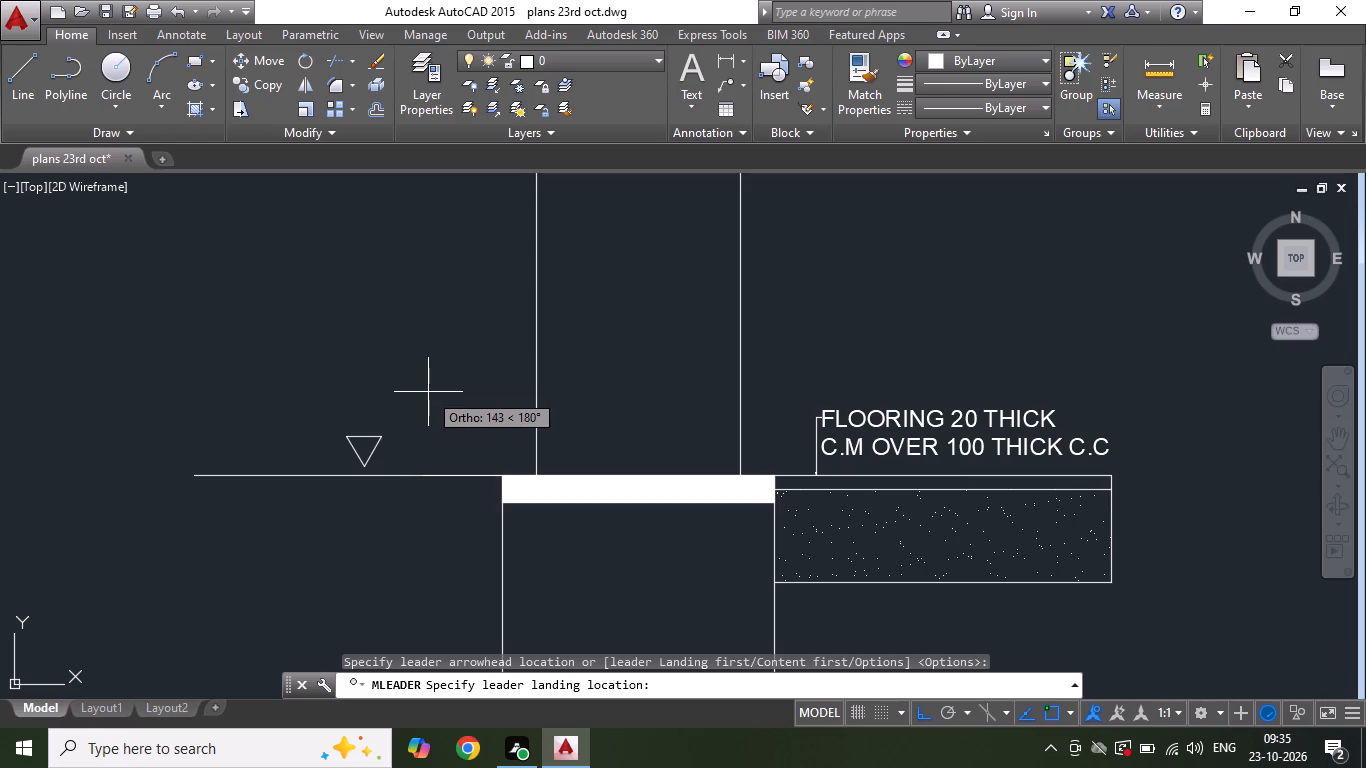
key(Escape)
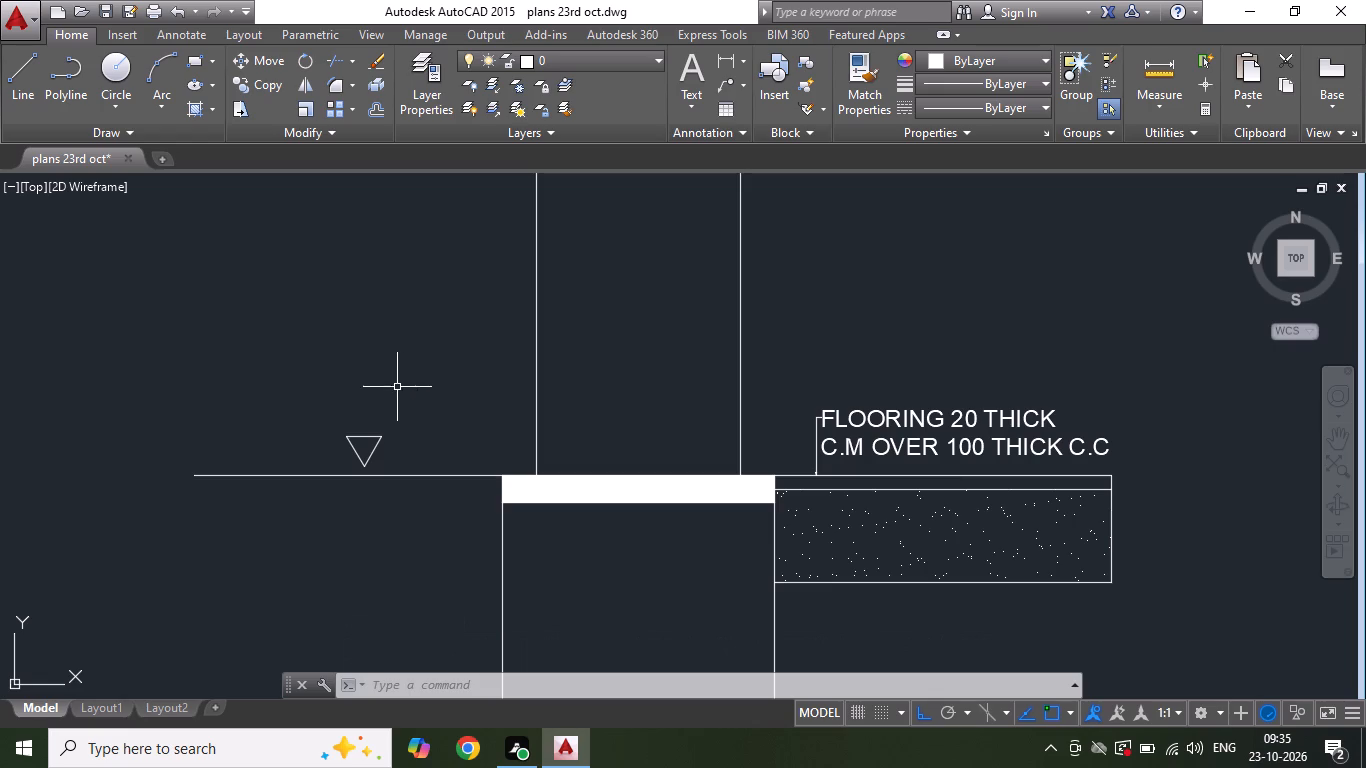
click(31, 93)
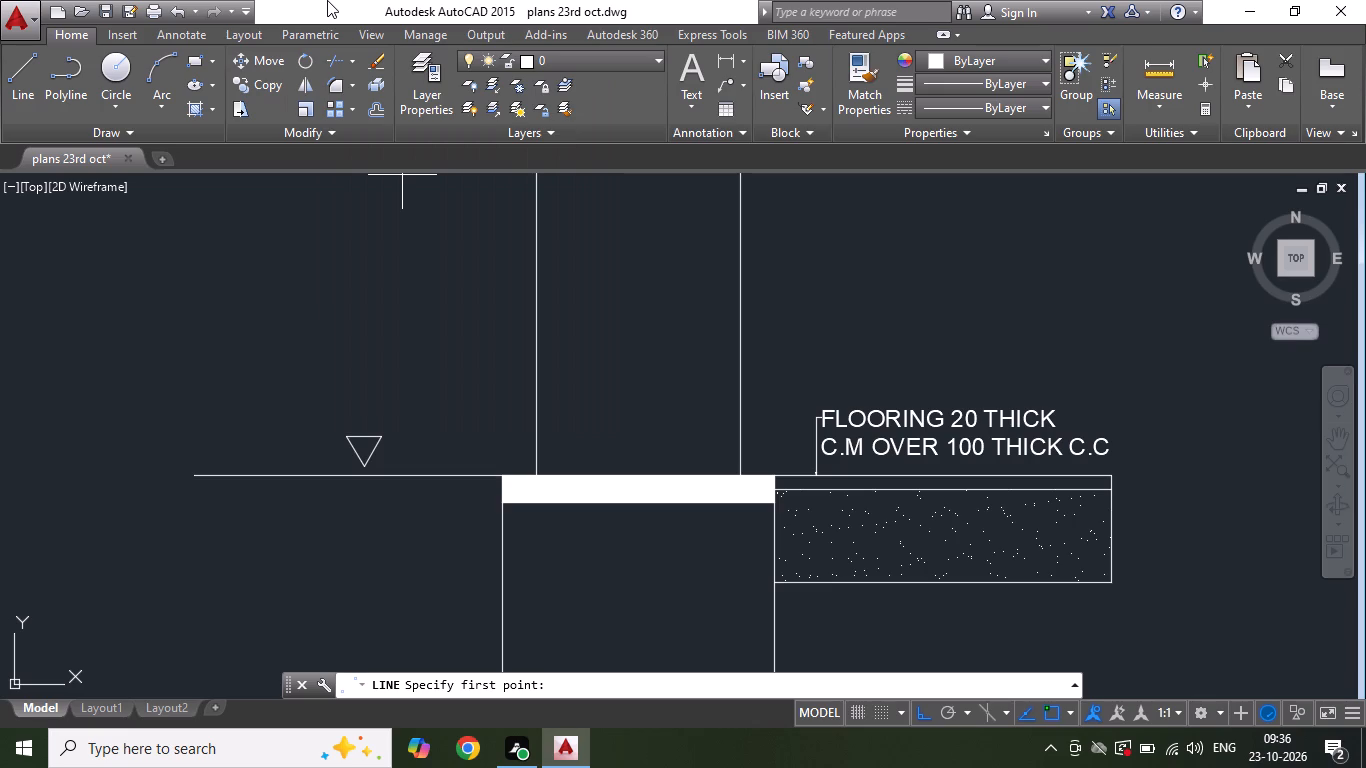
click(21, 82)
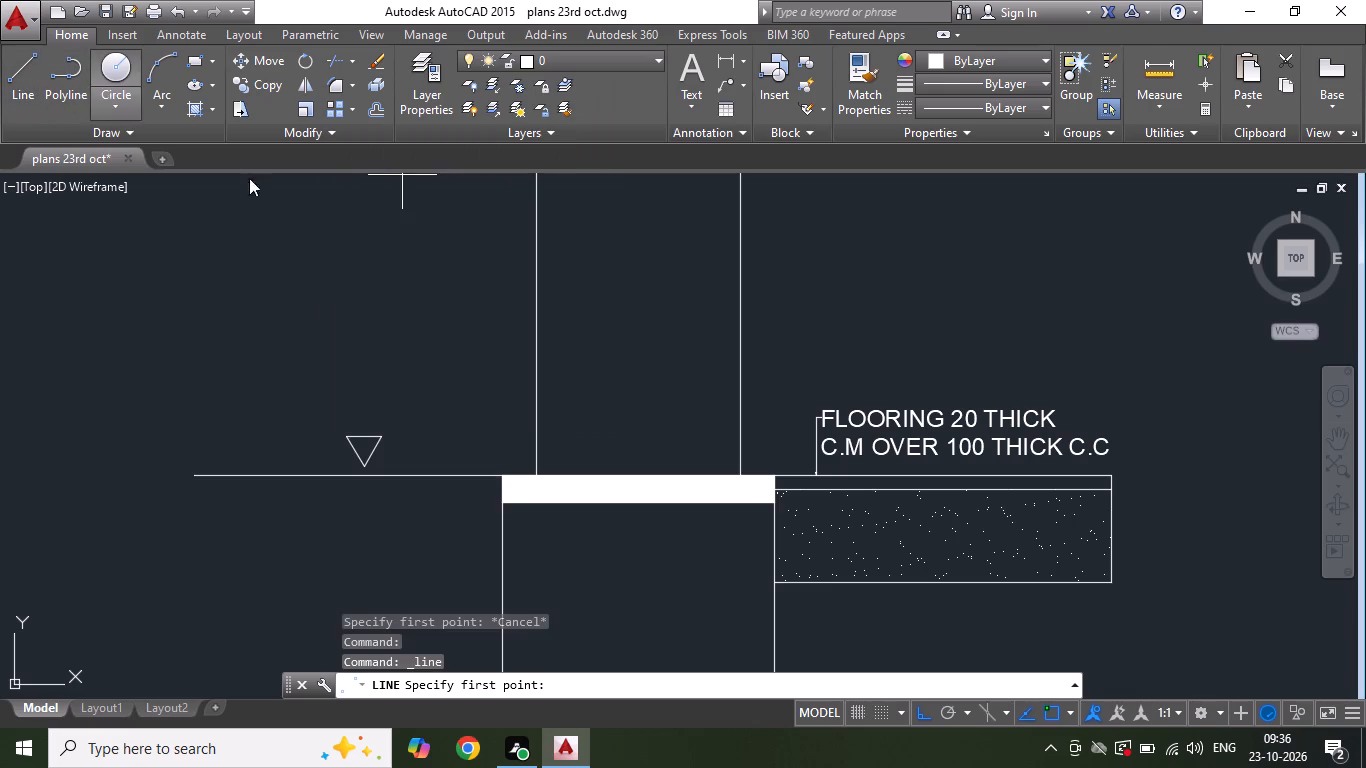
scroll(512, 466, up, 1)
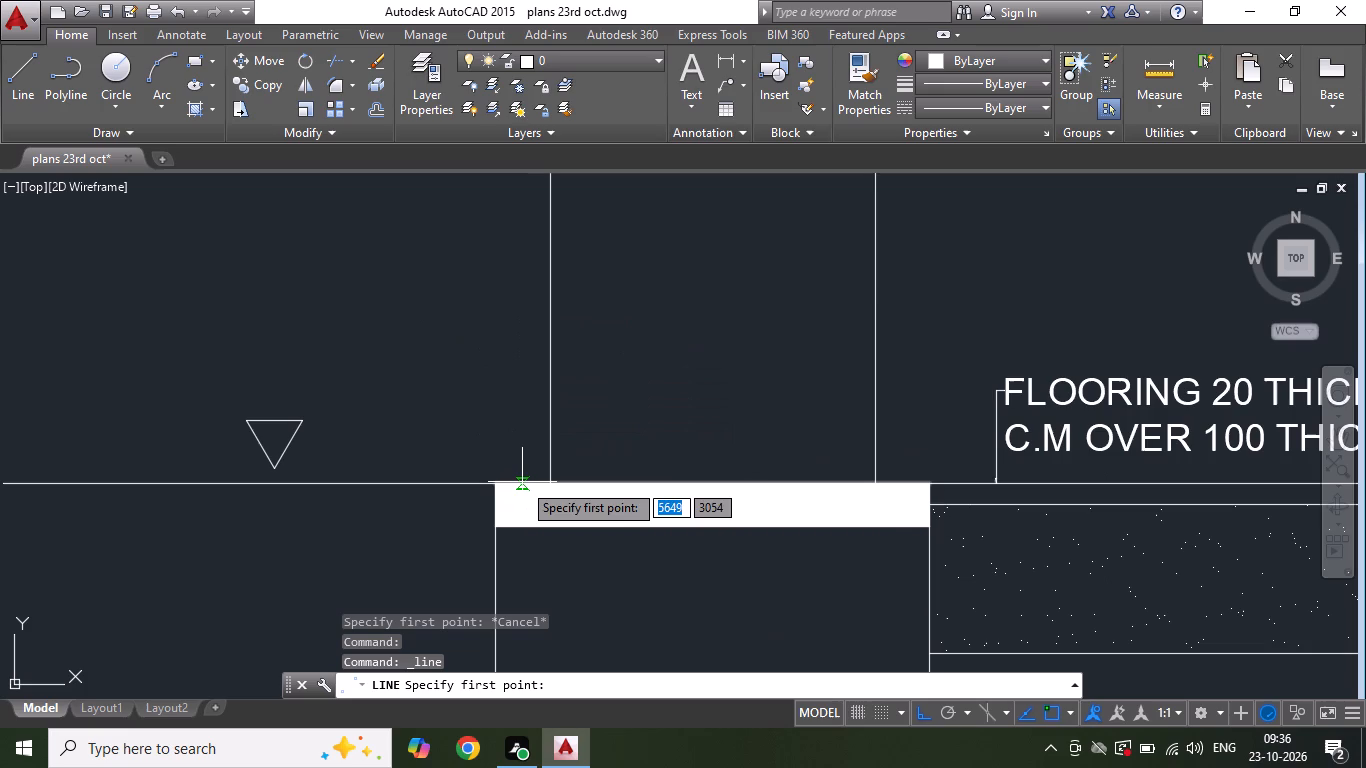
Add a multileader pointing to the solid strip's top edge beside the upper wall, with the text "40 THICK D.P.C".
click(726, 83)
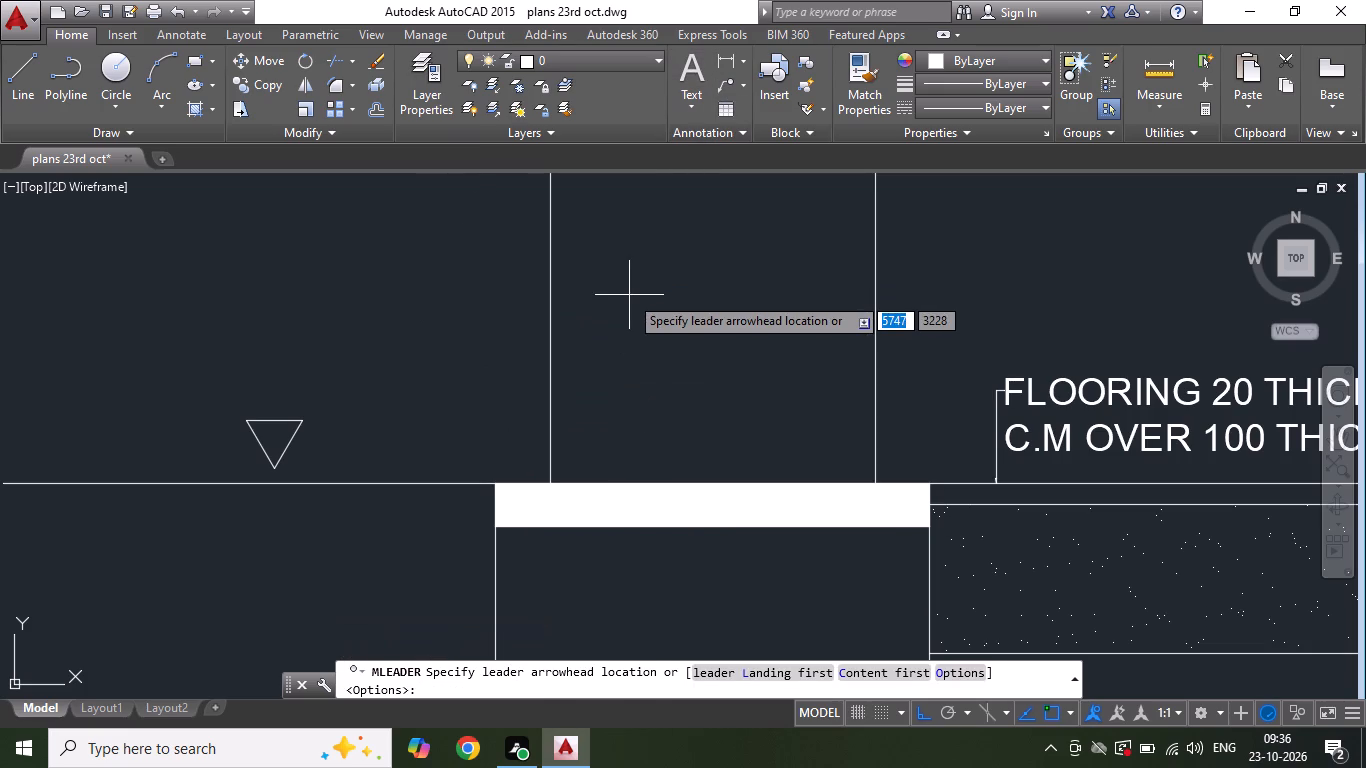
click(523, 481)
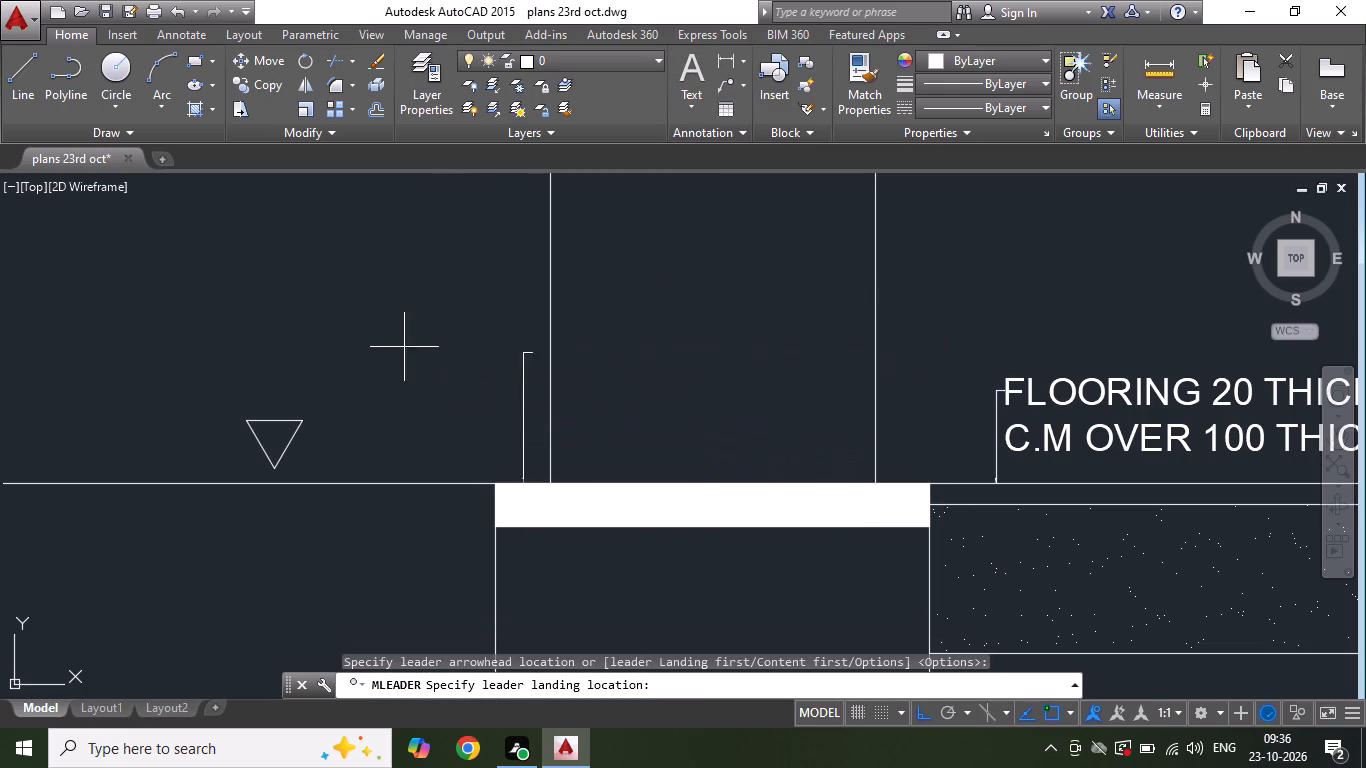
click(326, 279)
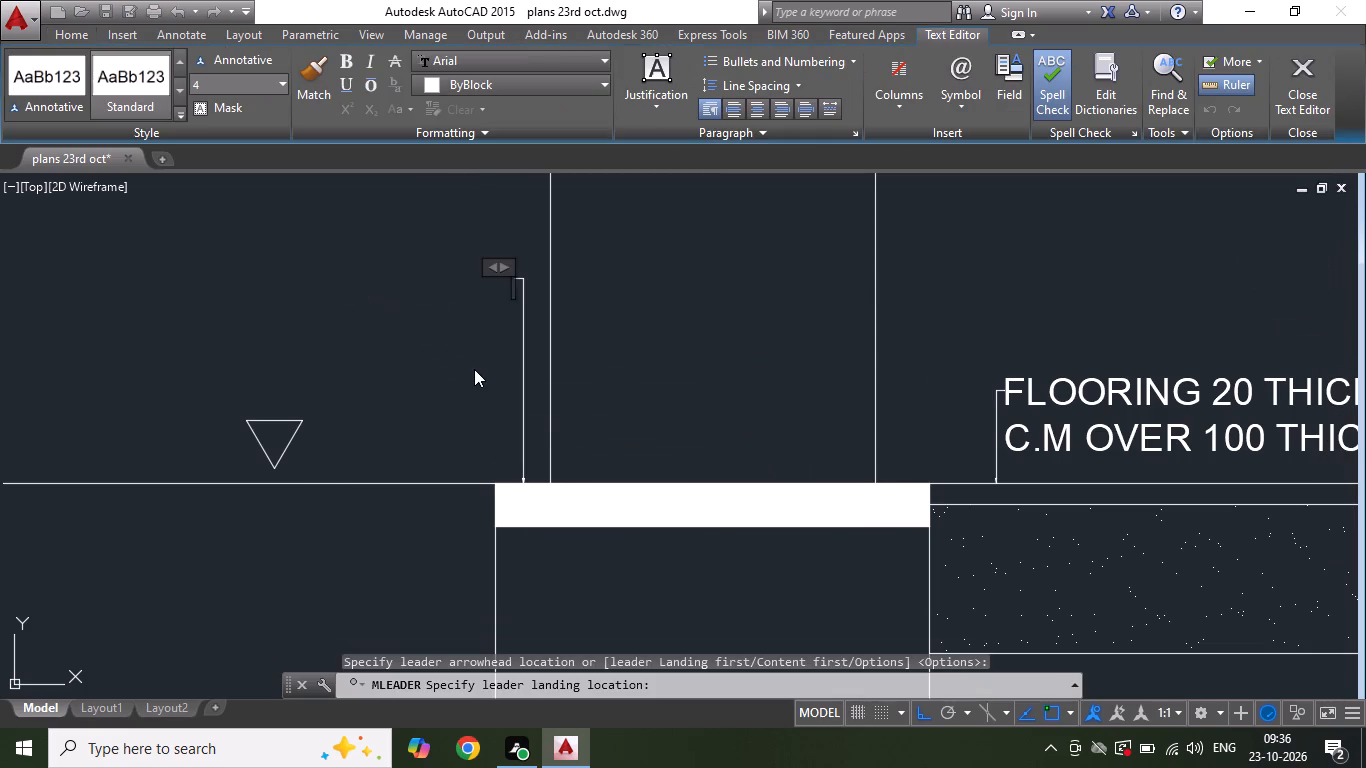
text(40 THIVK)
key(BackSpace)
key(BackSpace)
text(CK)
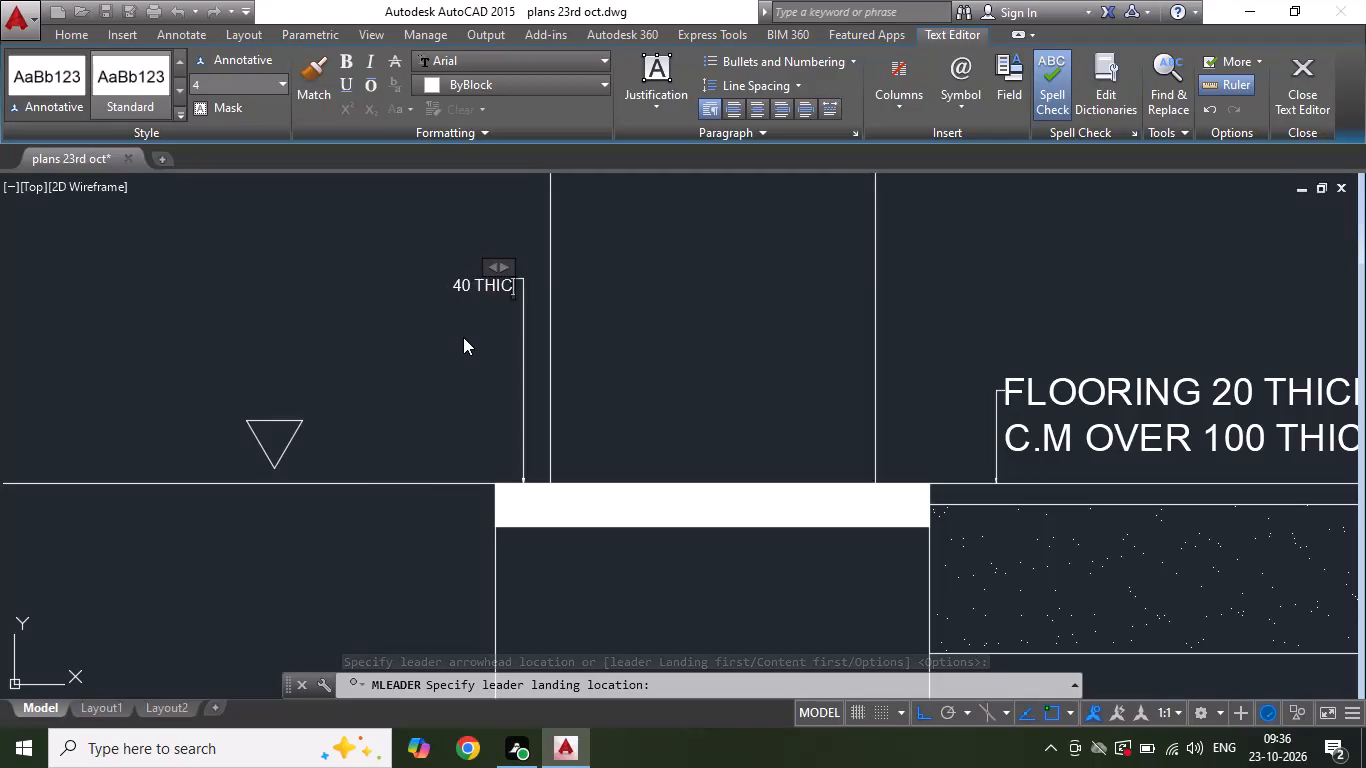
key(space)
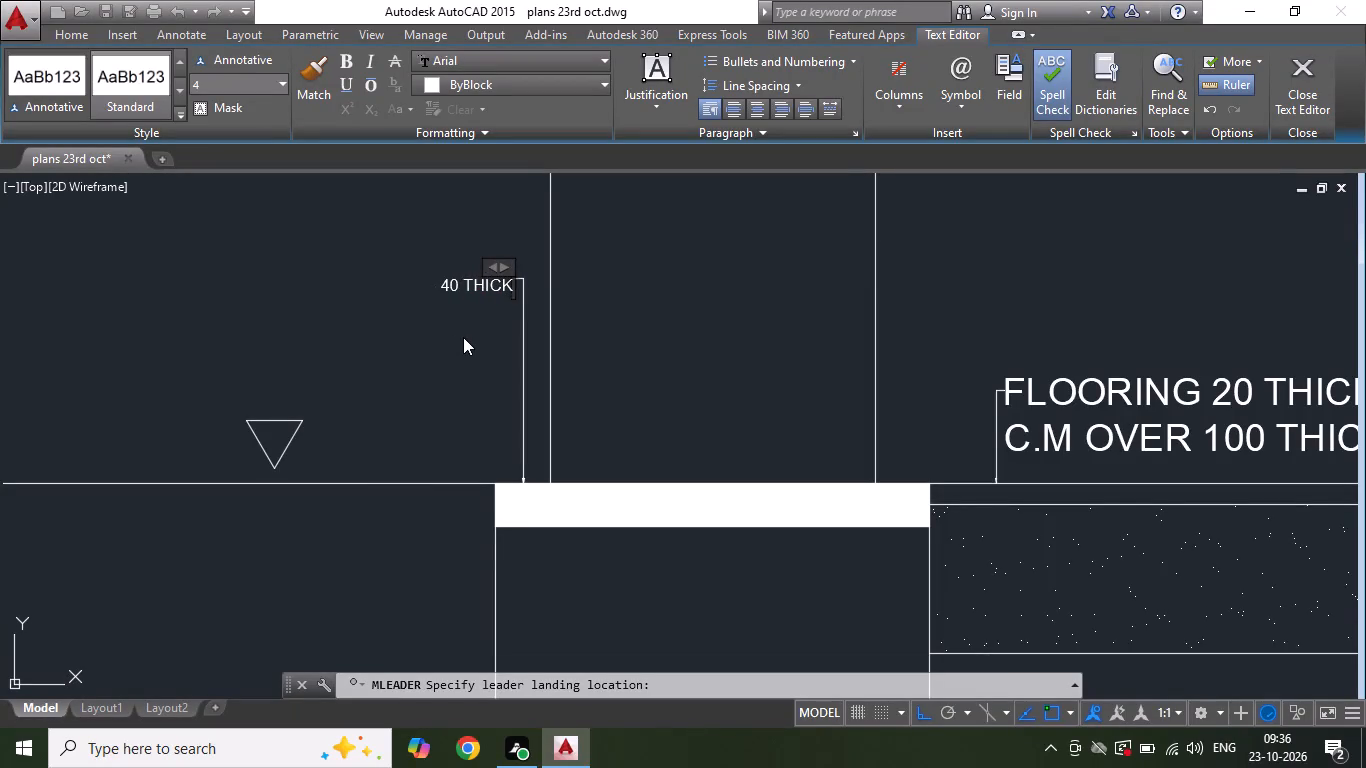
key(space)
text(D.P.C)
Set the whole D.P.C leader note's text height to 25 and finish the note.
key(ctrl+a)
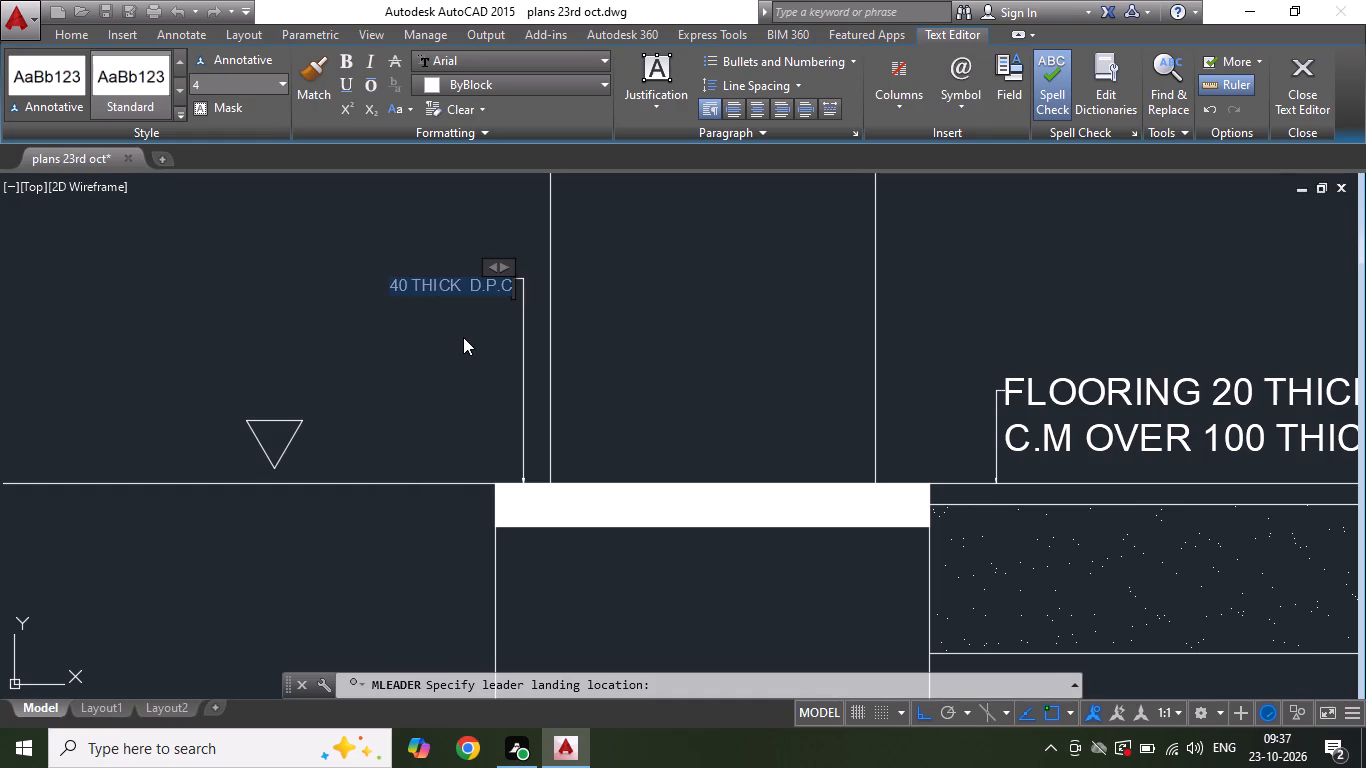
click(218, 70)
click(220, 63)
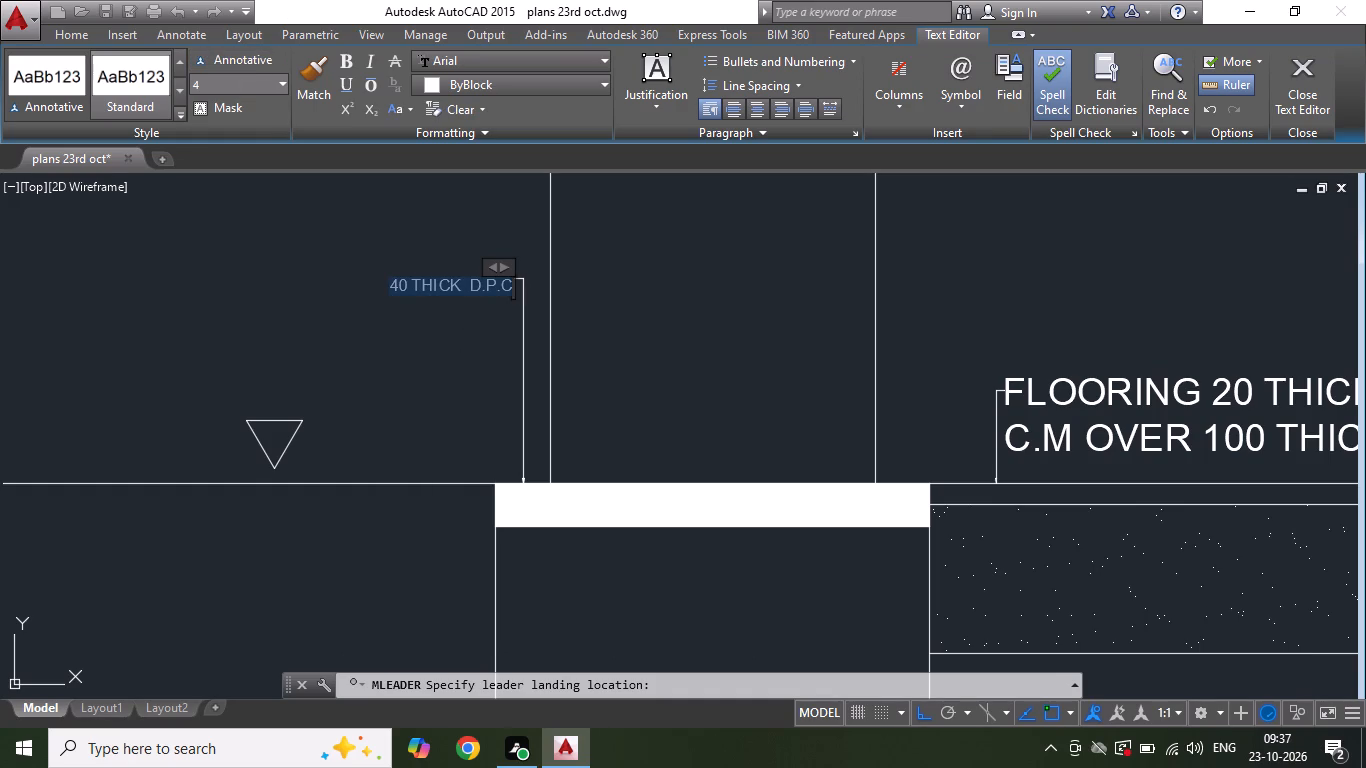
click(219, 85)
text(25)
key(Return)
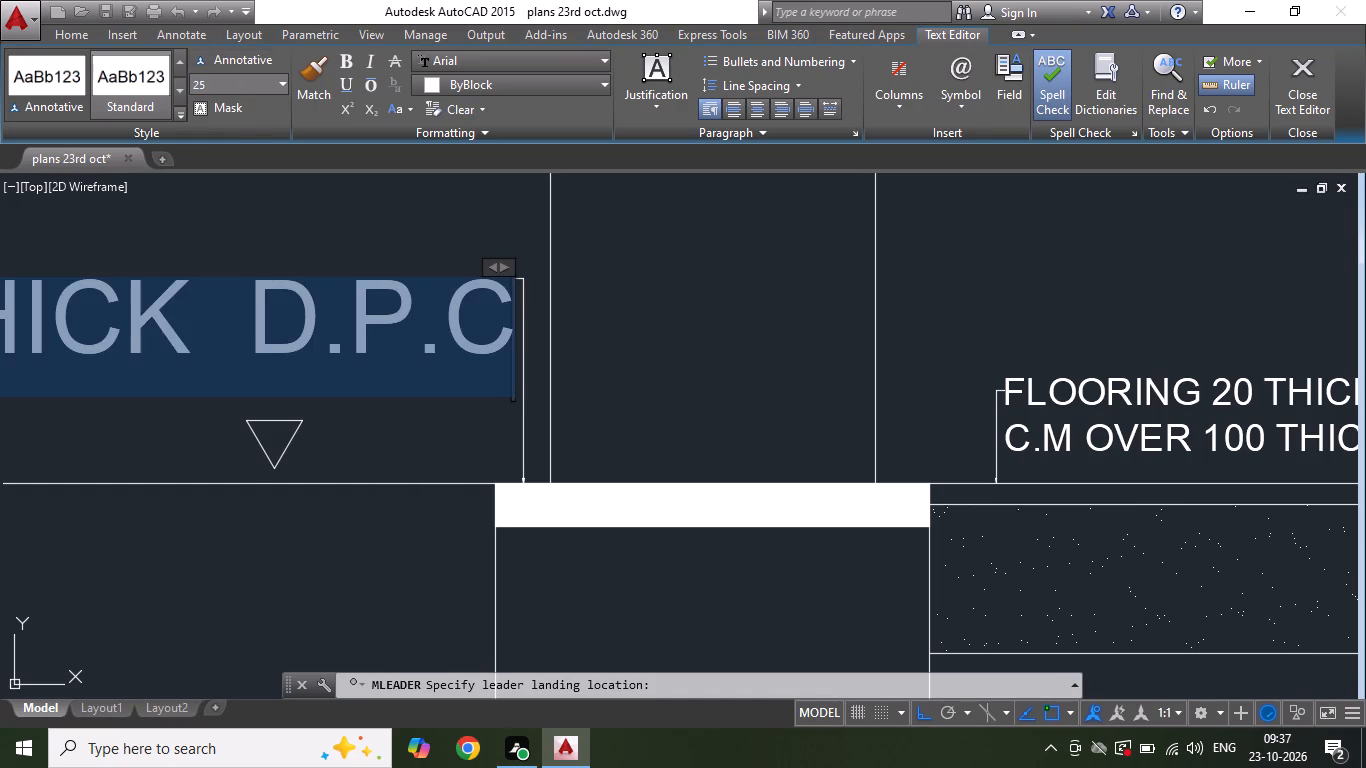
drag(420, 205, 425, 192)
scroll(512, 365, down, 3)
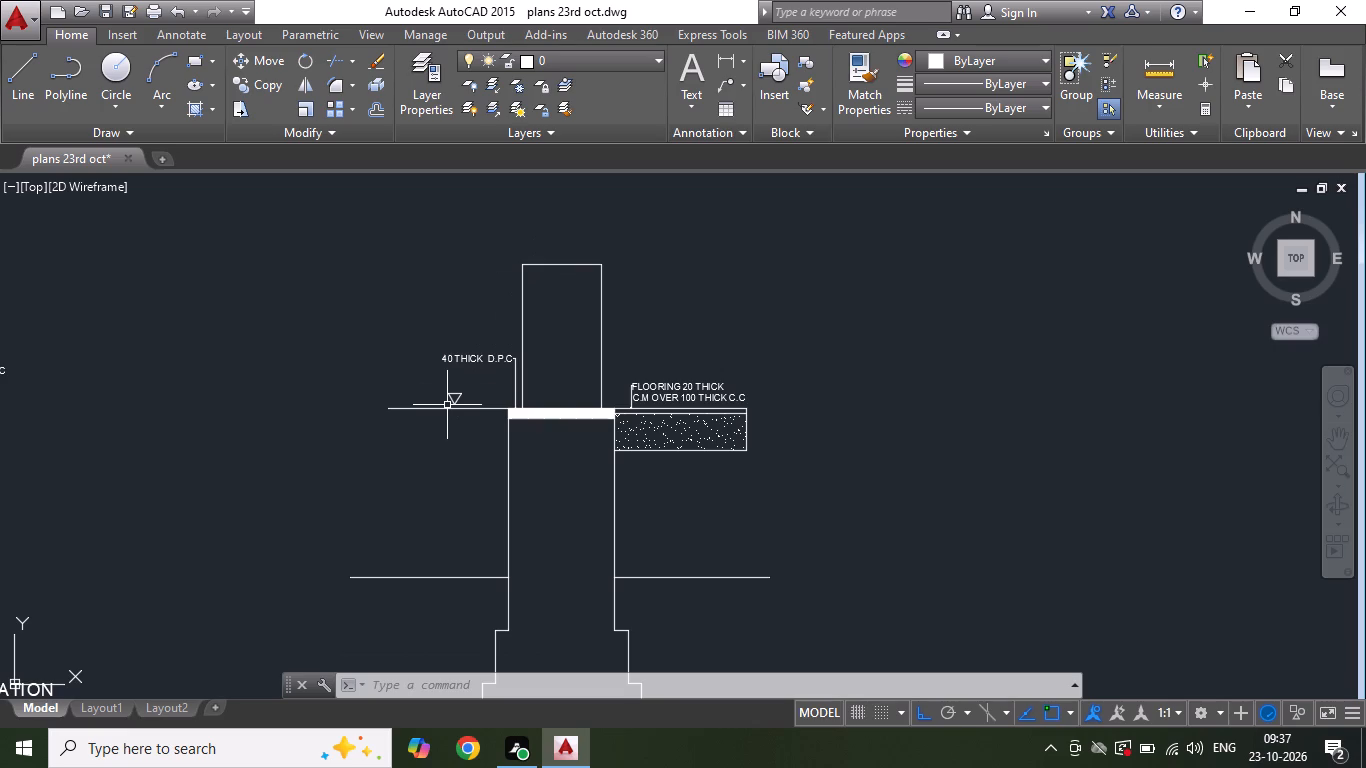
Save the drawing.
key(ctrl+s)
scroll(469, 346, up, 1)
key(ctrl+s)
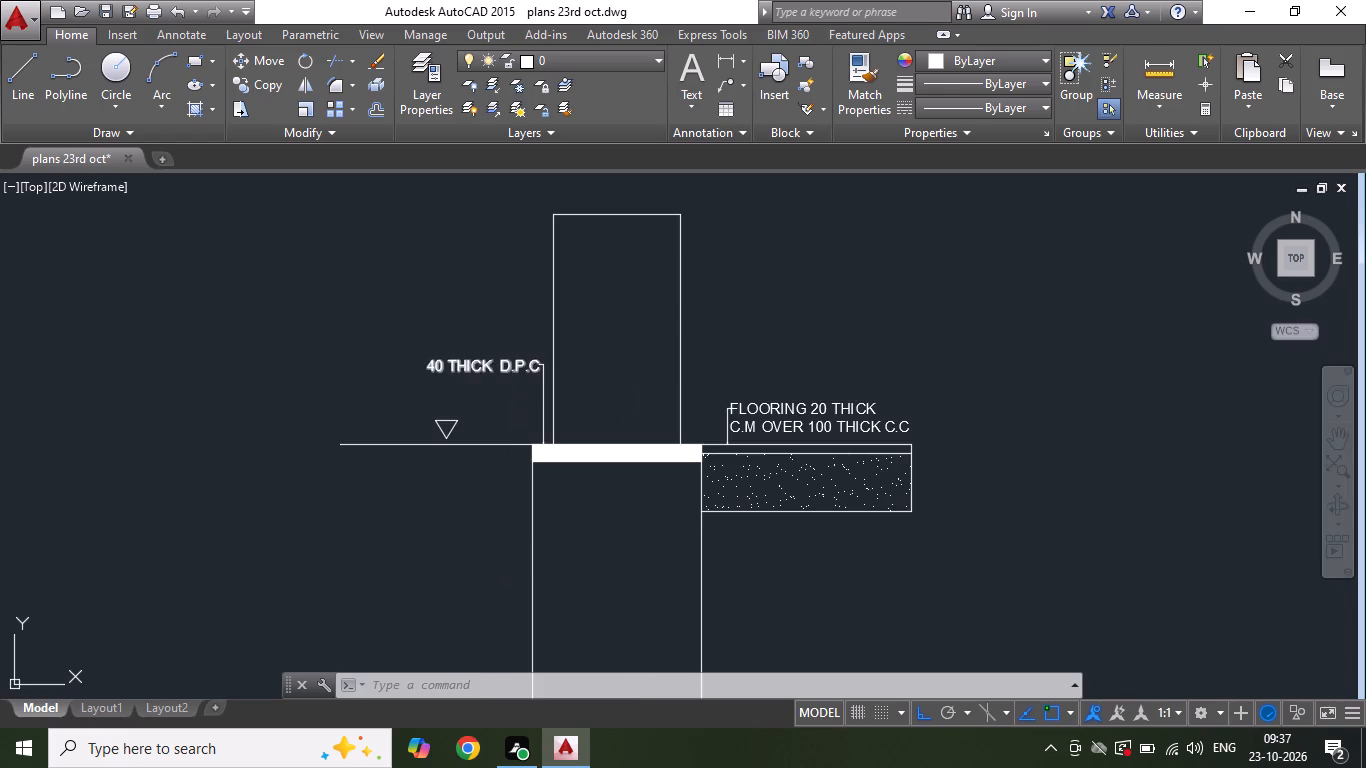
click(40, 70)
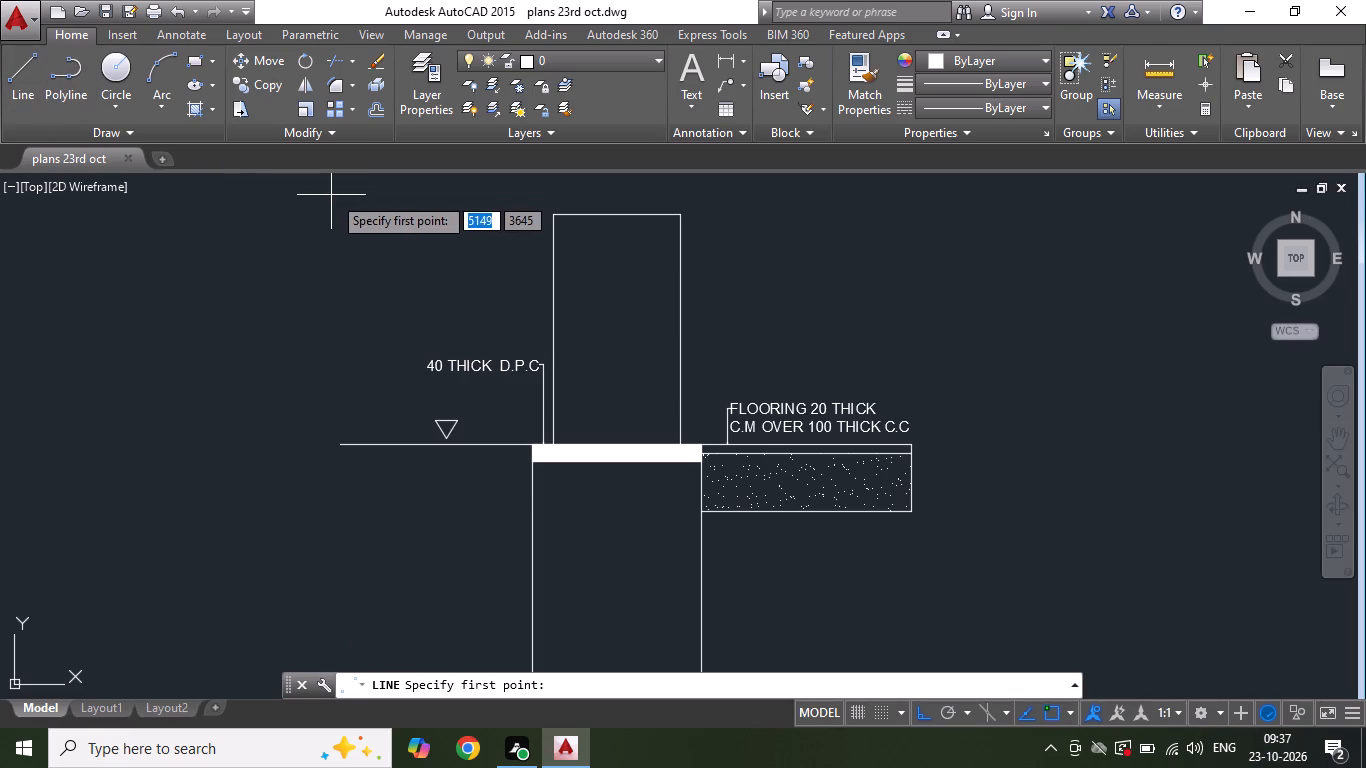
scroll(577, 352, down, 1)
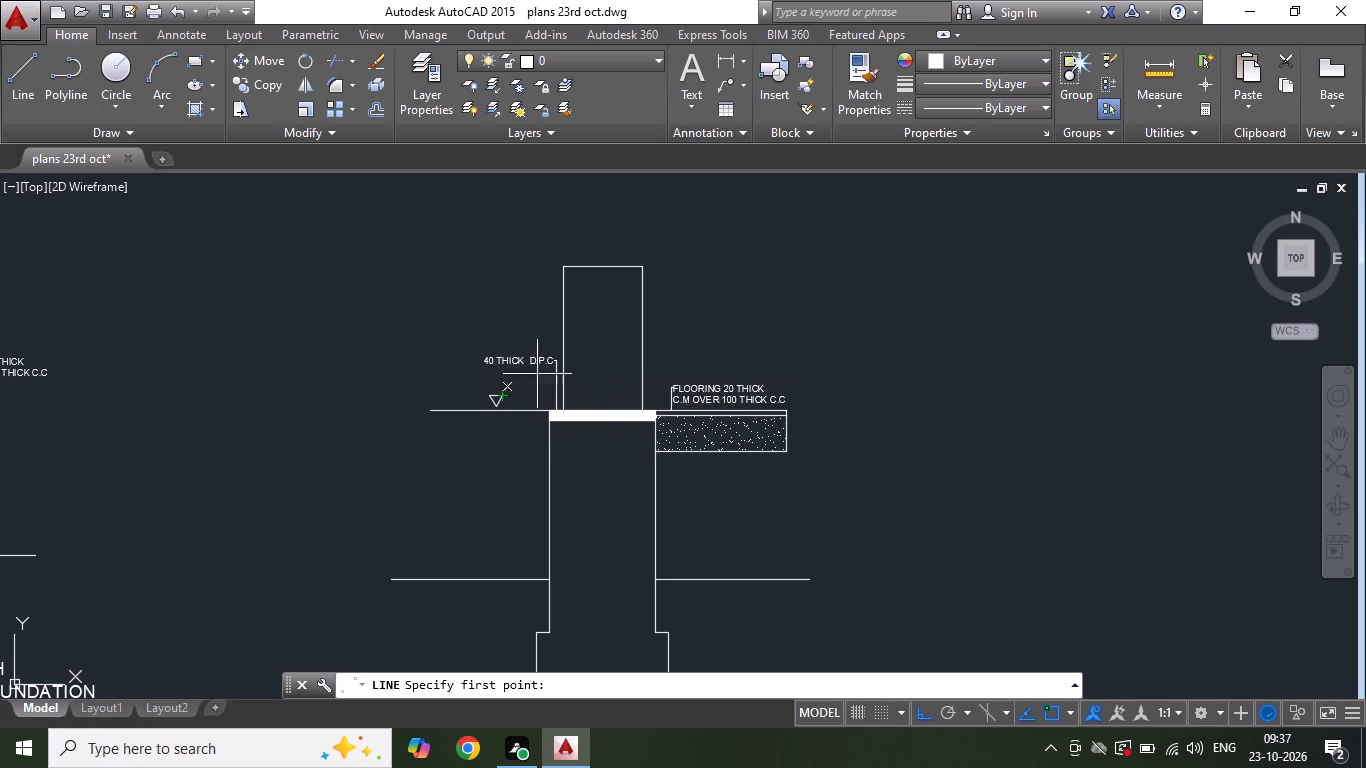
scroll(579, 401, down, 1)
Add a vertical linear dimension below the level marker, from the floor level line down to the ground line.
click(721, 68)
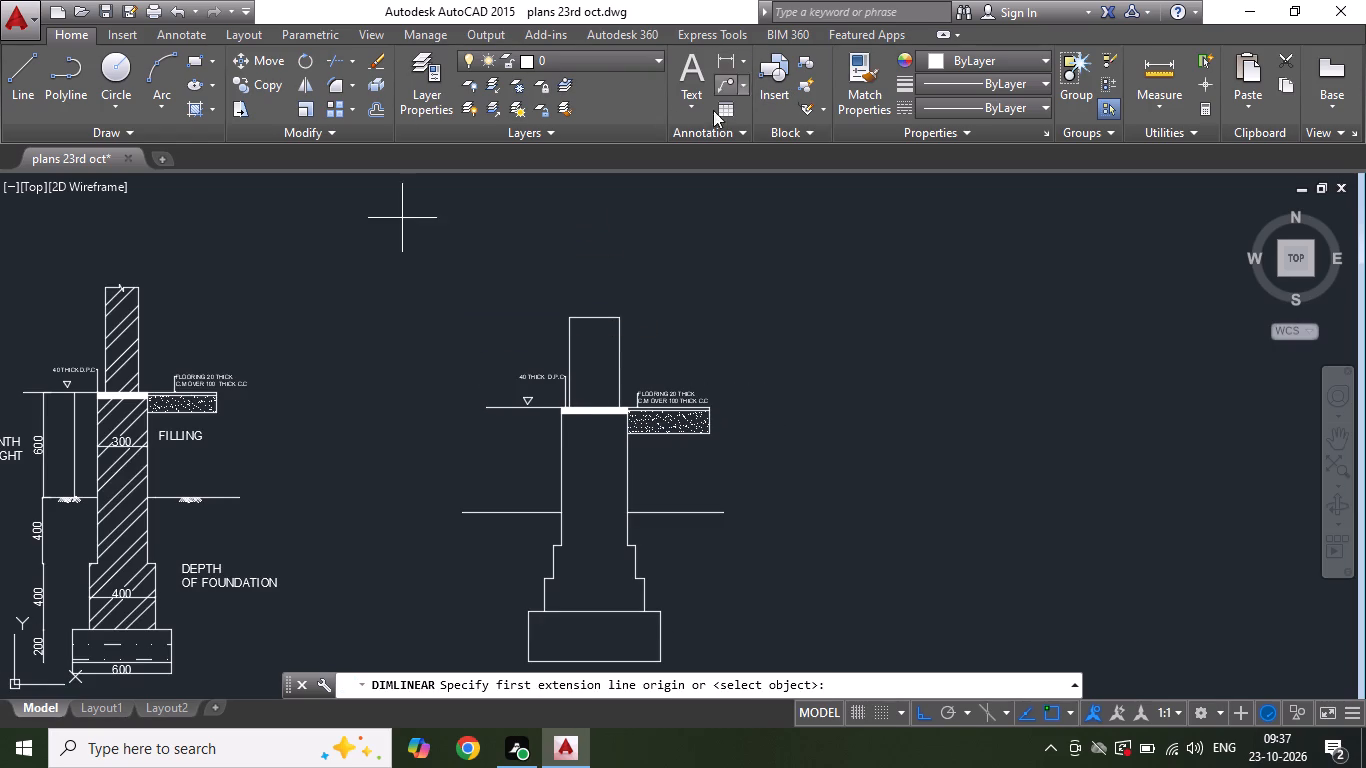
scroll(450, 432, up, 2)
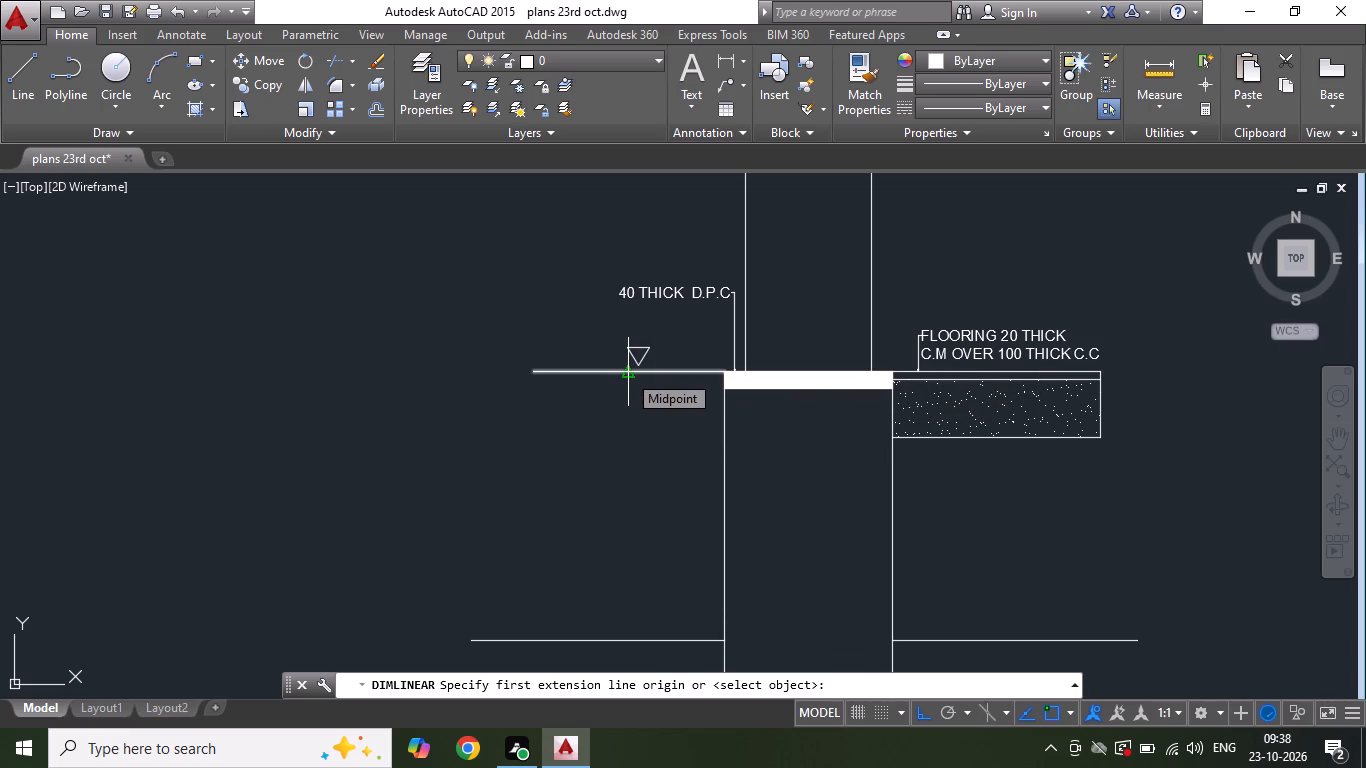
scroll(654, 308, down, 1)
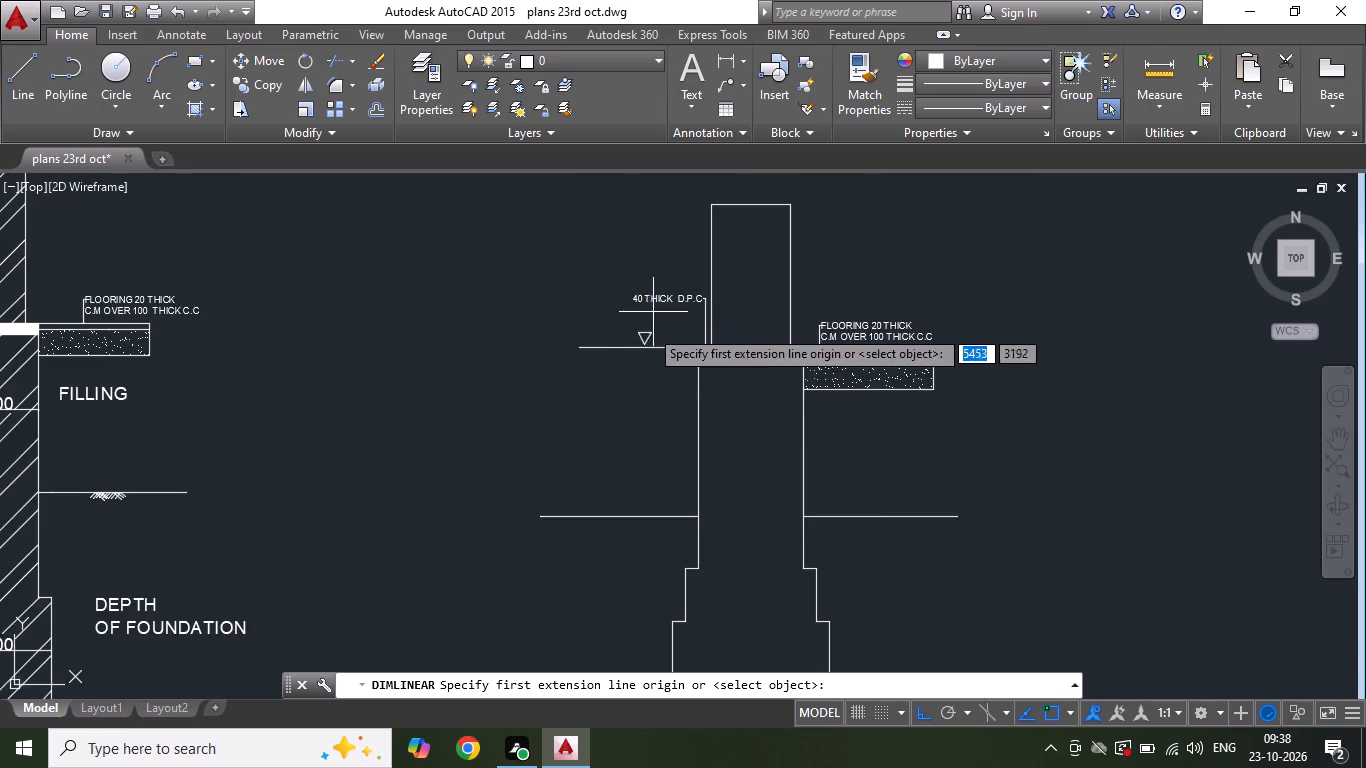
scroll(644, 361, up, 1)
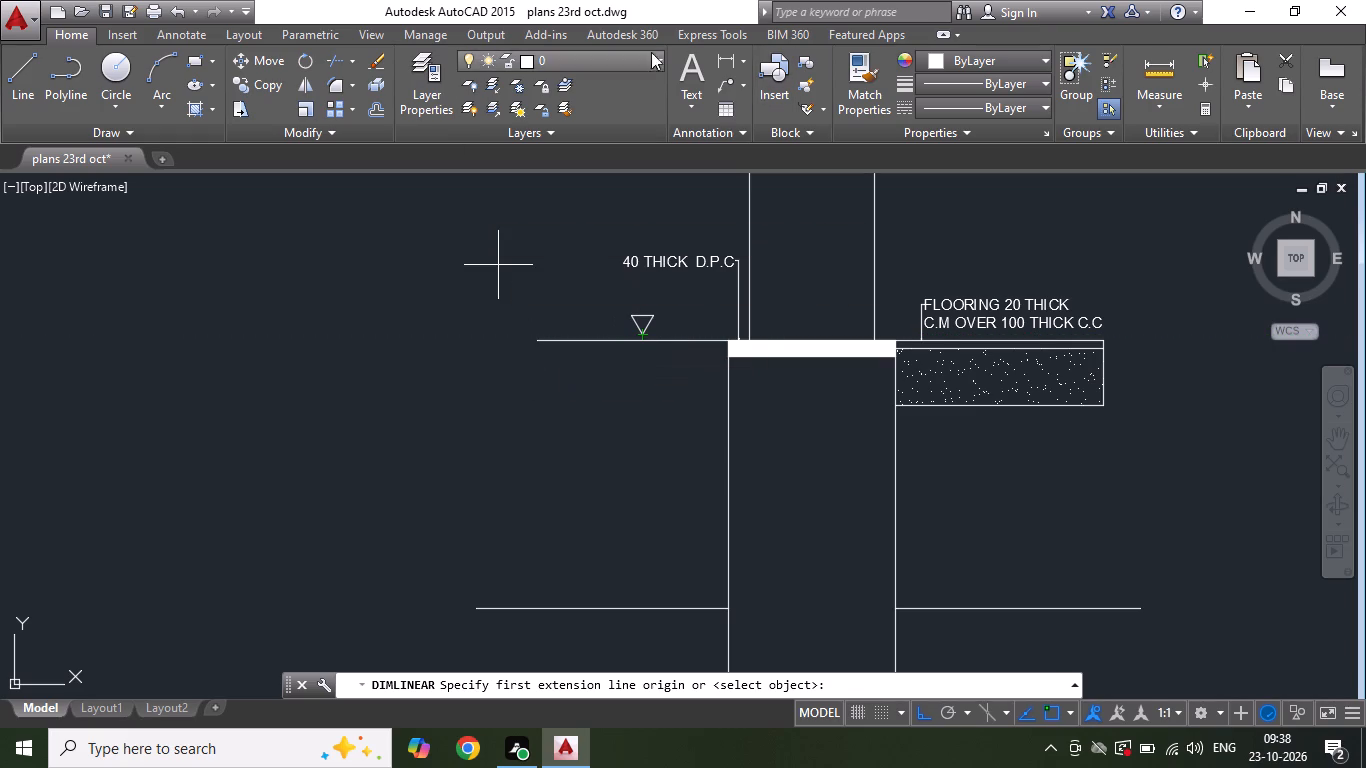
click(737, 60)
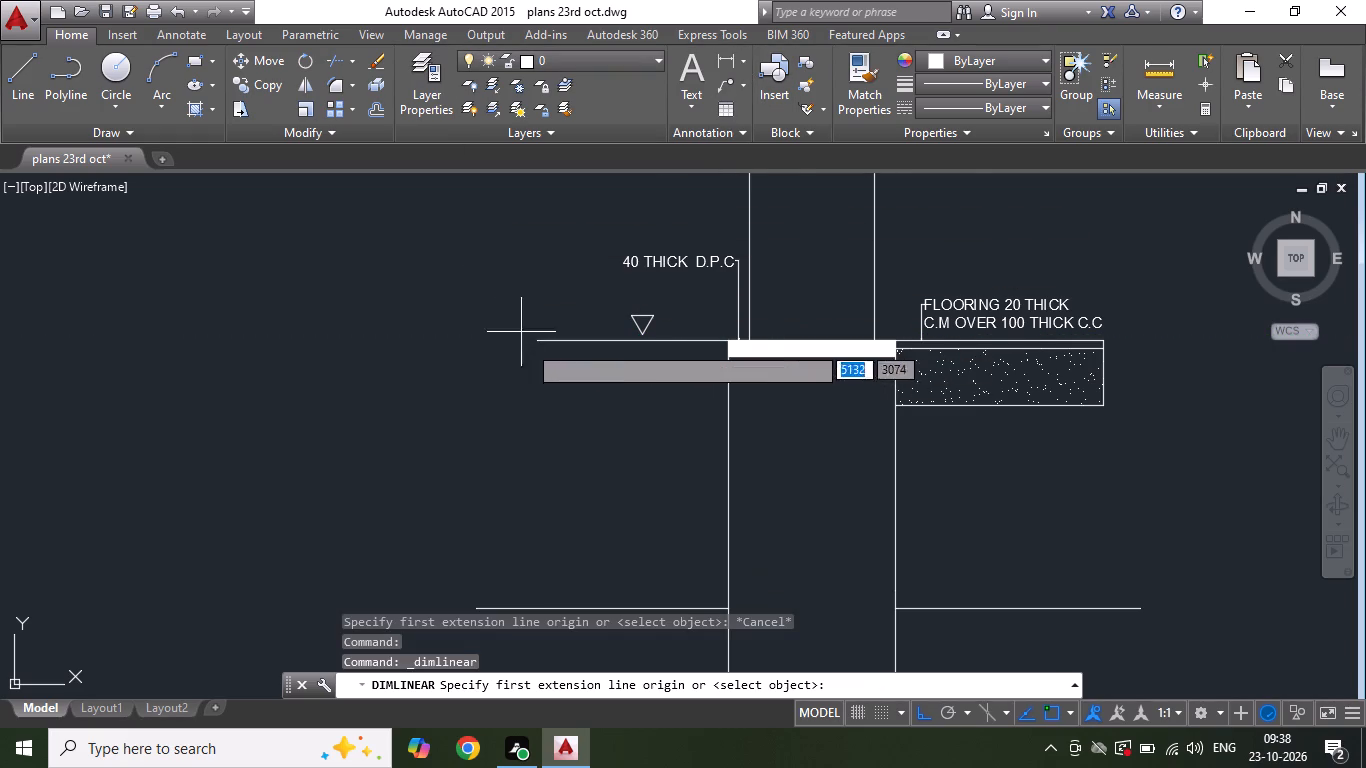
scroll(640, 349, up, 2)
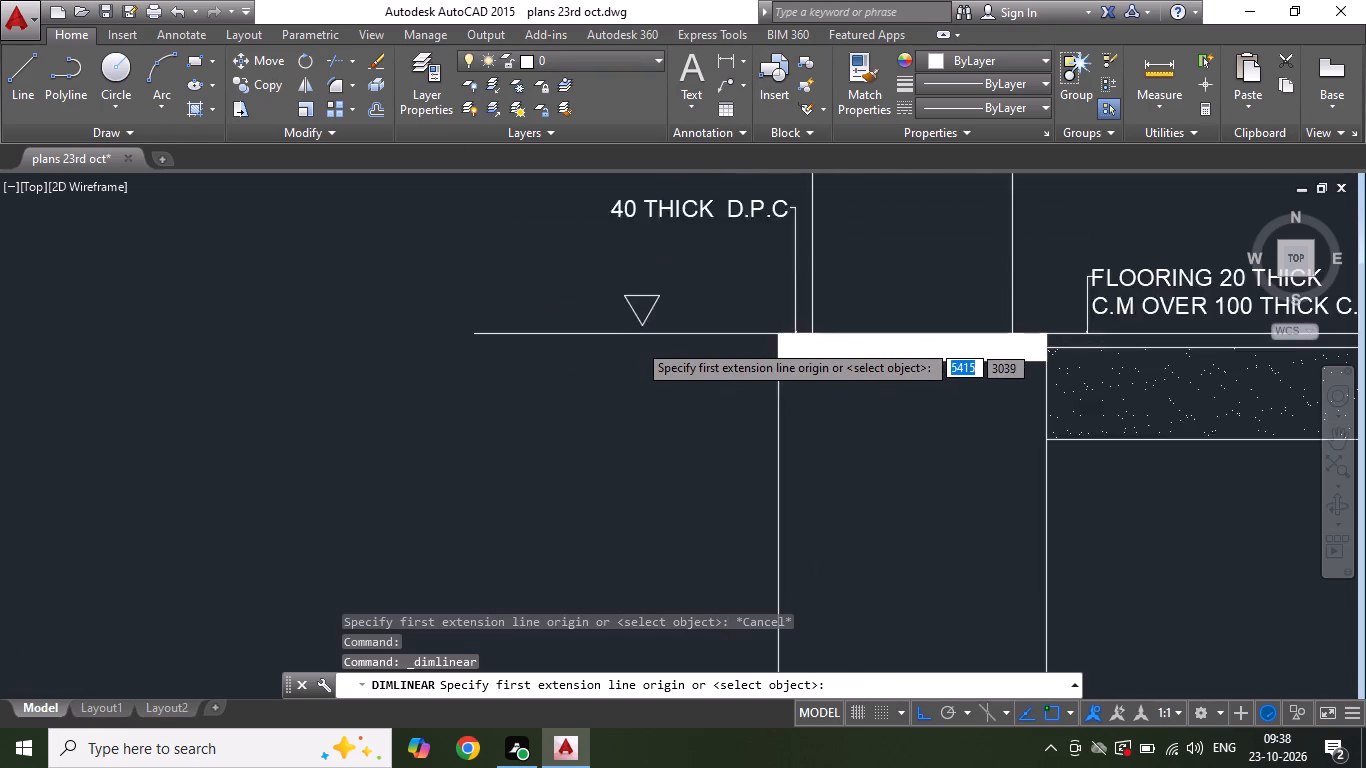
click(642, 333)
scroll(647, 425, down, 3)
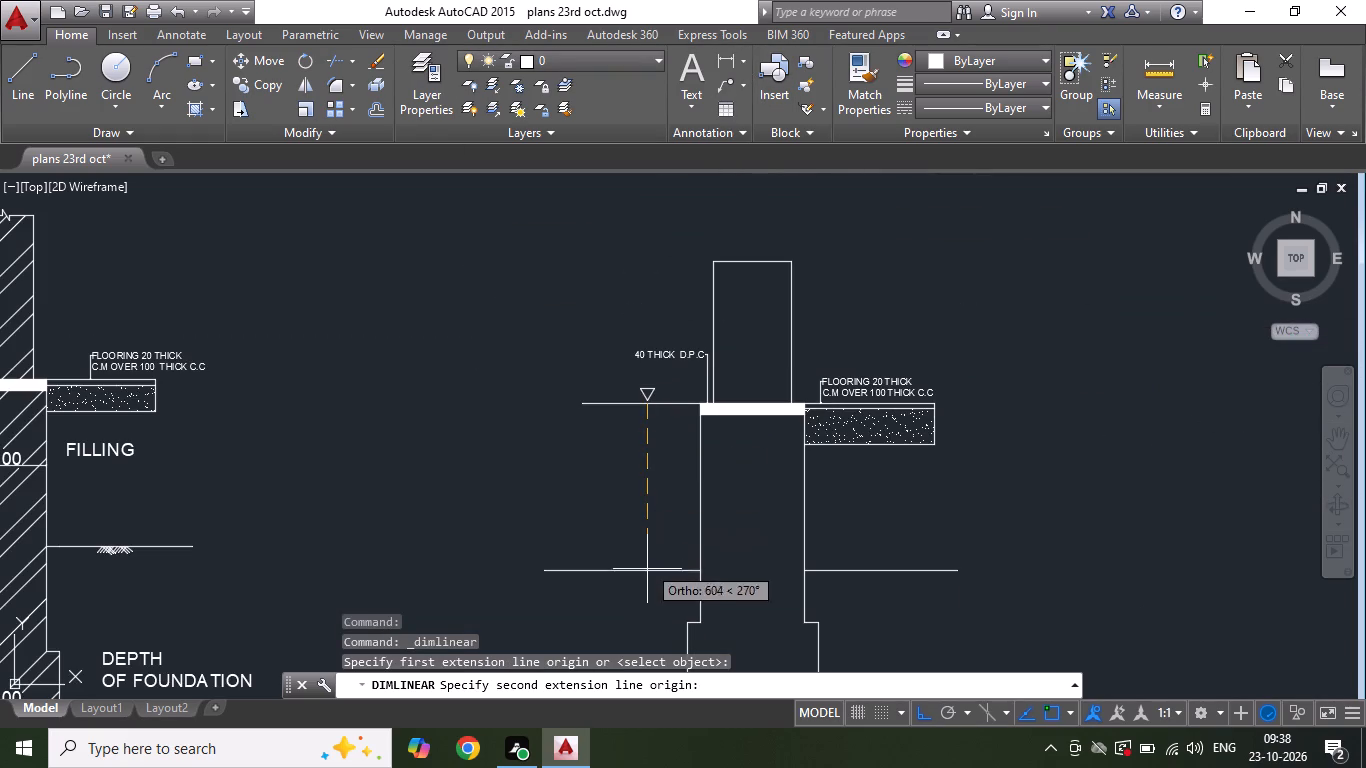
click(647, 570)
scroll(631, 523, up, 1)
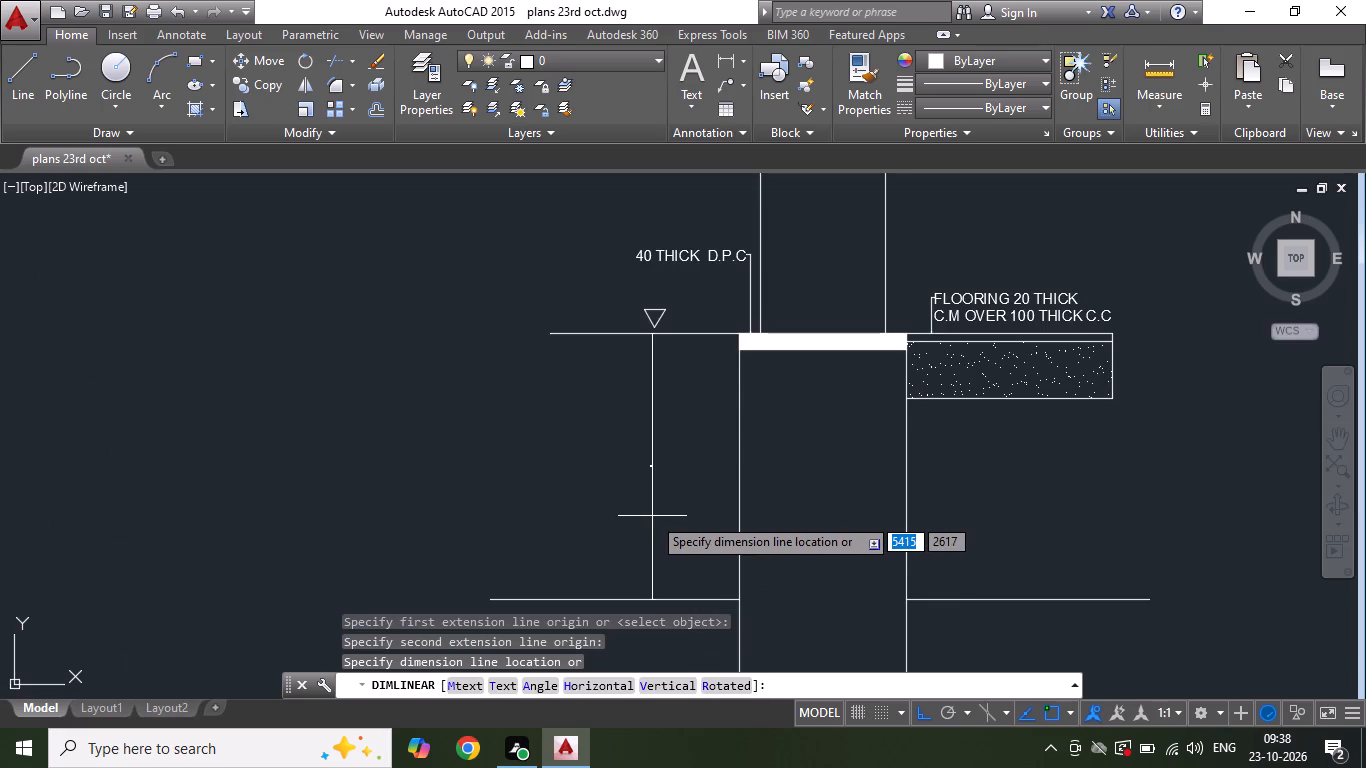
click(617, 522)
Override the floor-to-ground dimension's text with 600 and set its text height to 25.
scroll(611, 480, up, 5)
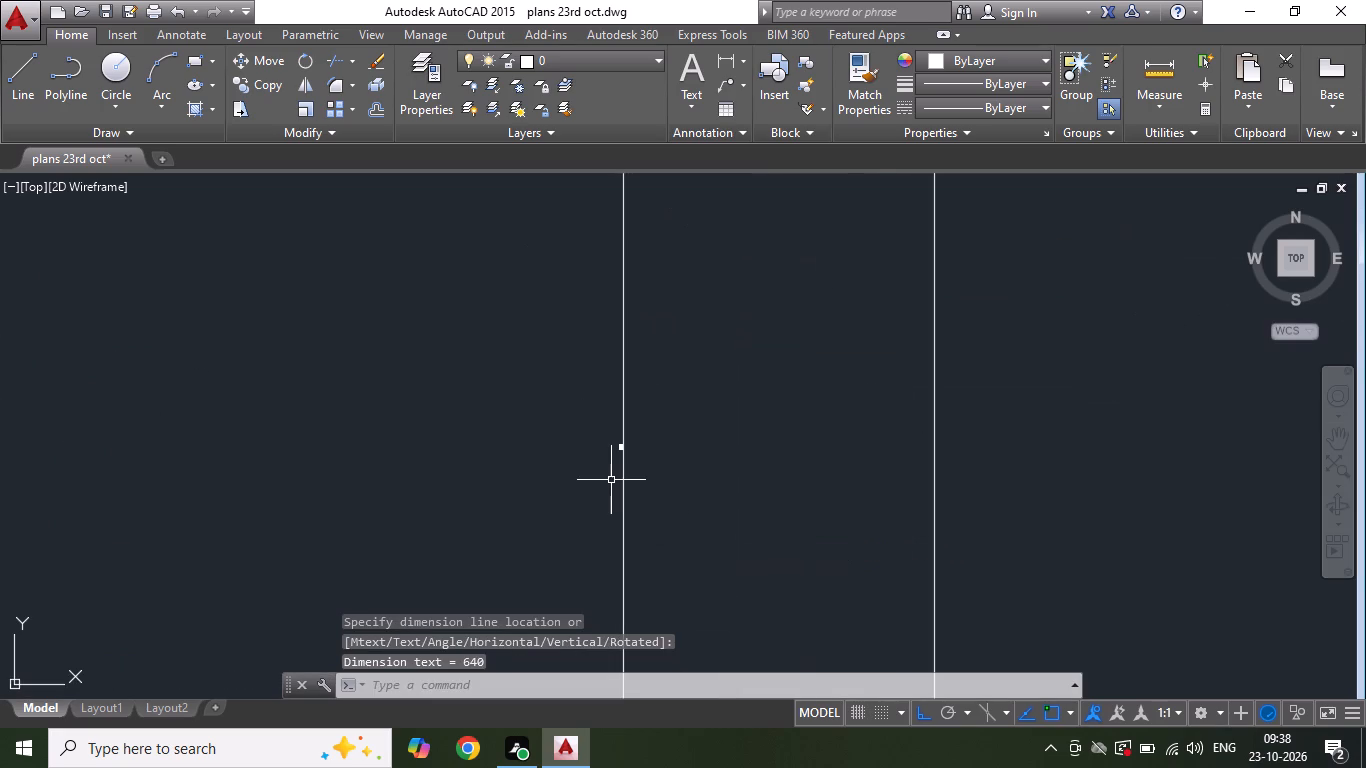
scroll(632, 423, up, 2)
double_click(640, 406)
key(ctrl+a)
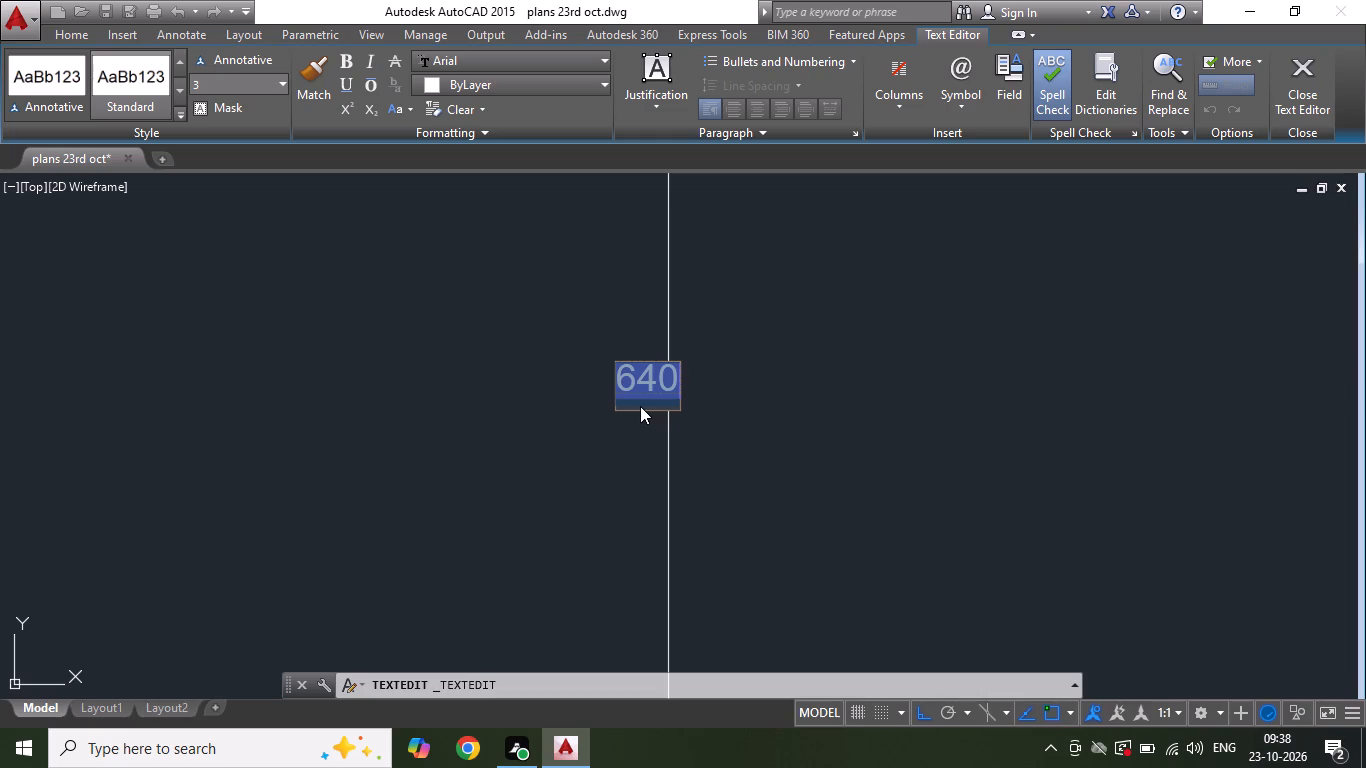
text(600)
key(ctrl+a)
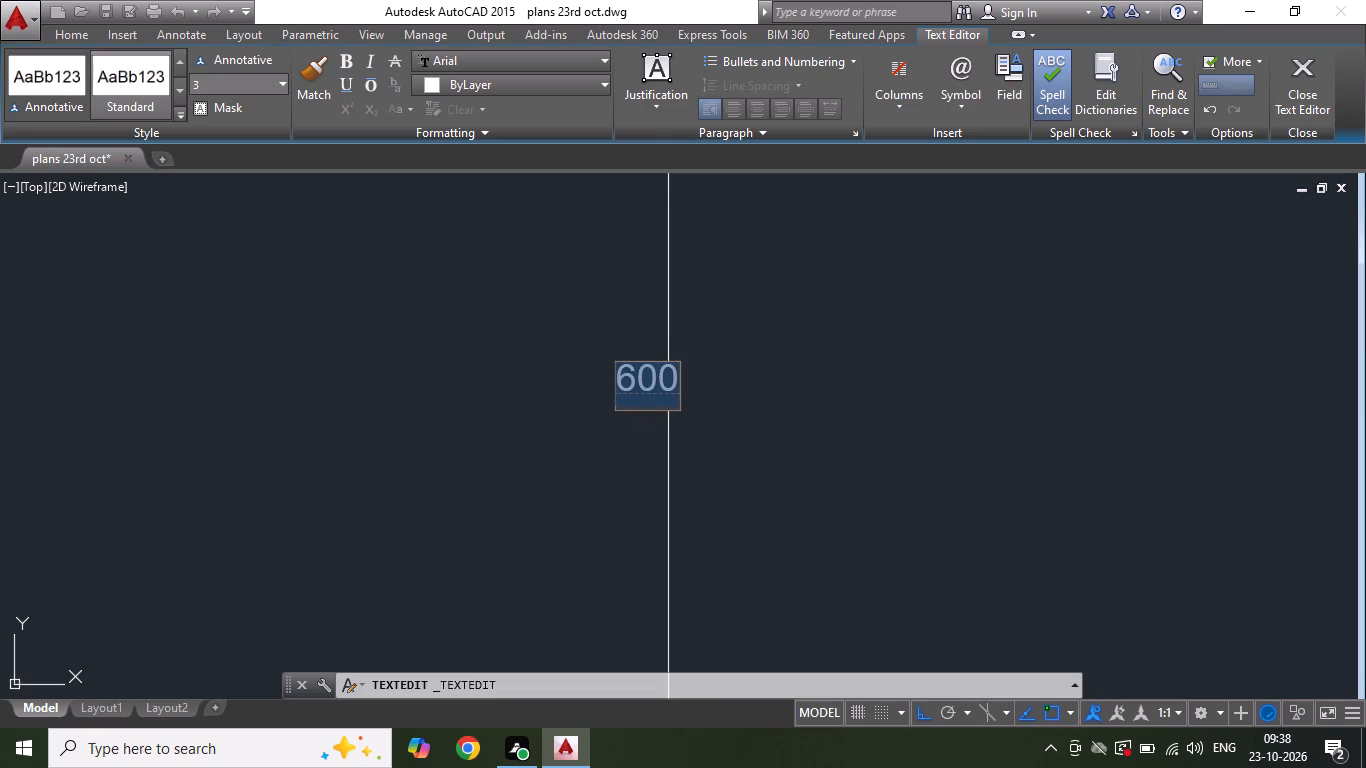
click(211, 85)
text(25)
key(Return)
click(306, 308)
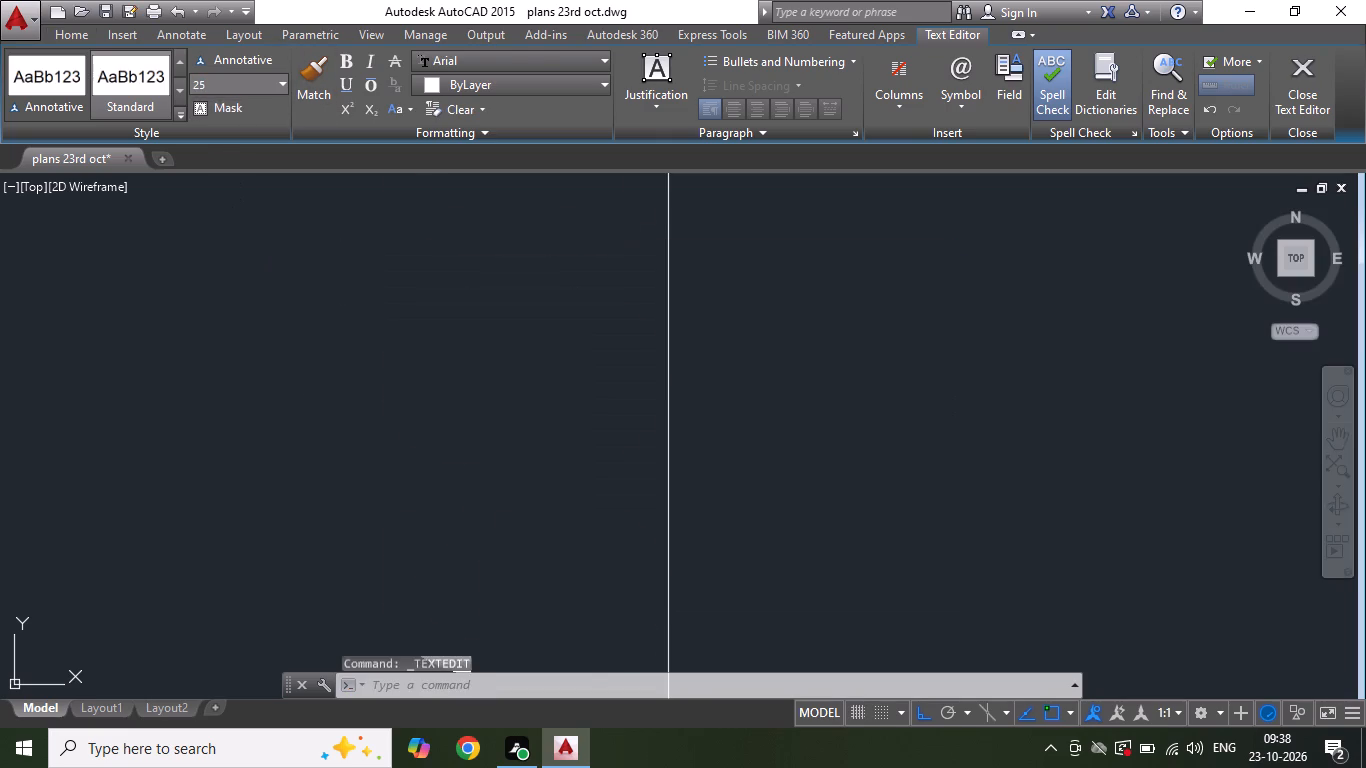
Draw a horizontal line leftward from the wall's uppermost footing step, ending directly below the ground line's left end.
scroll(445, 518, down, 4)
scroll(533, 426, down, 4)
scroll(543, 468, up, 1)
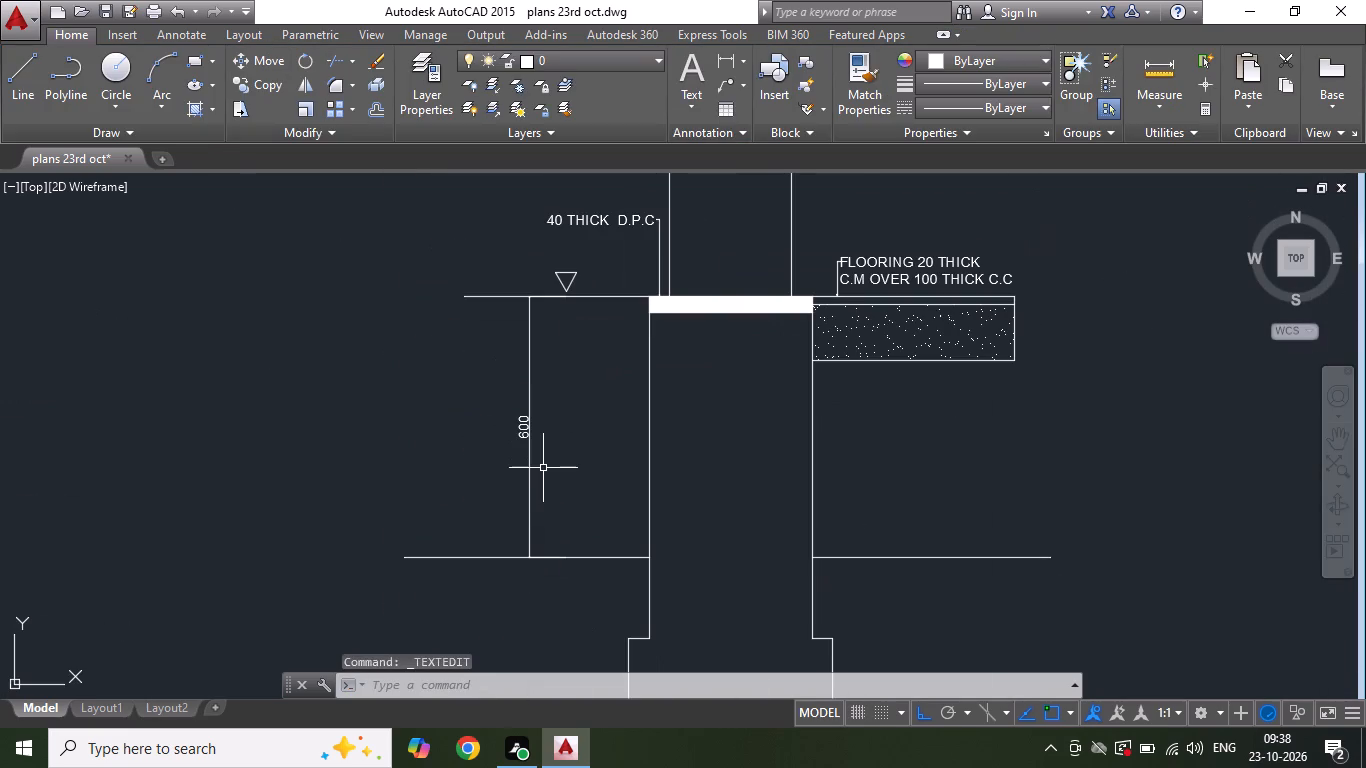
click(37, 87)
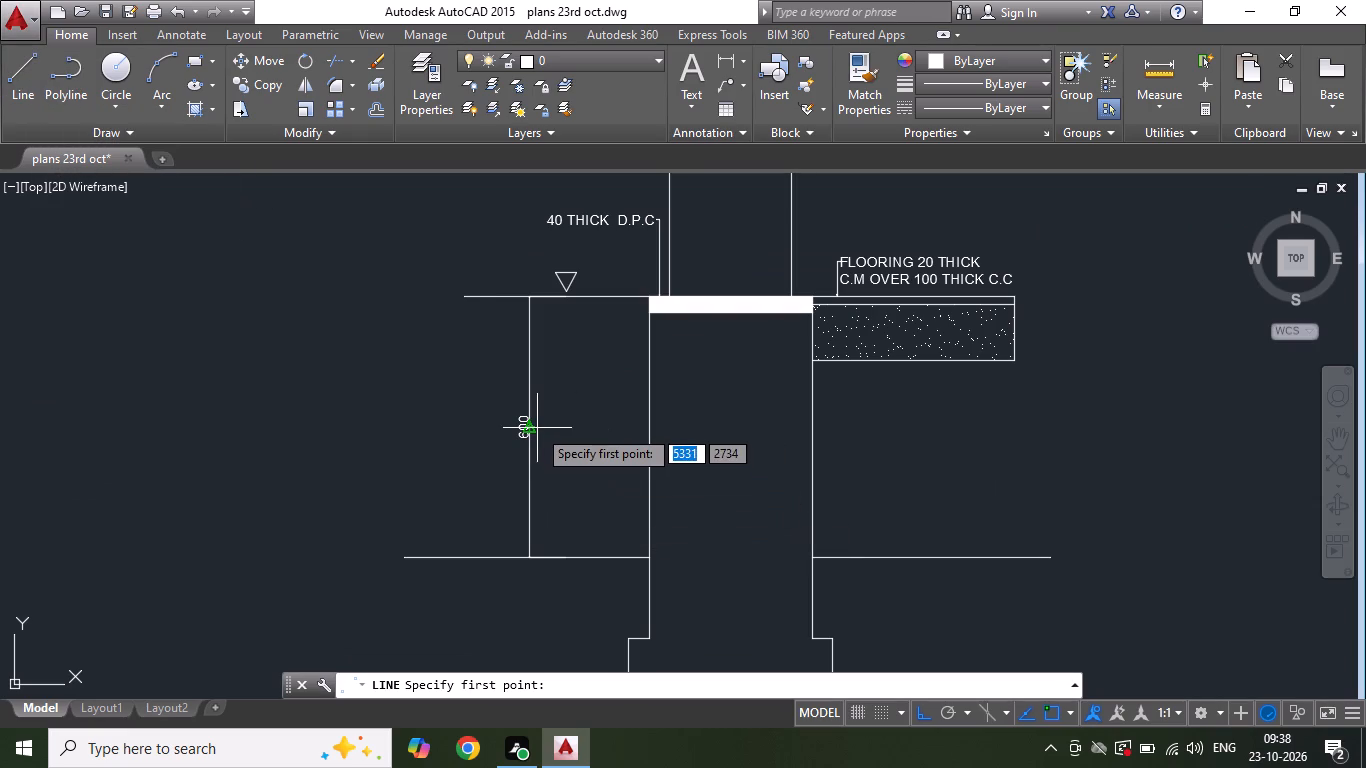
scroll(542, 389, down, 2)
scroll(537, 488, up, 2)
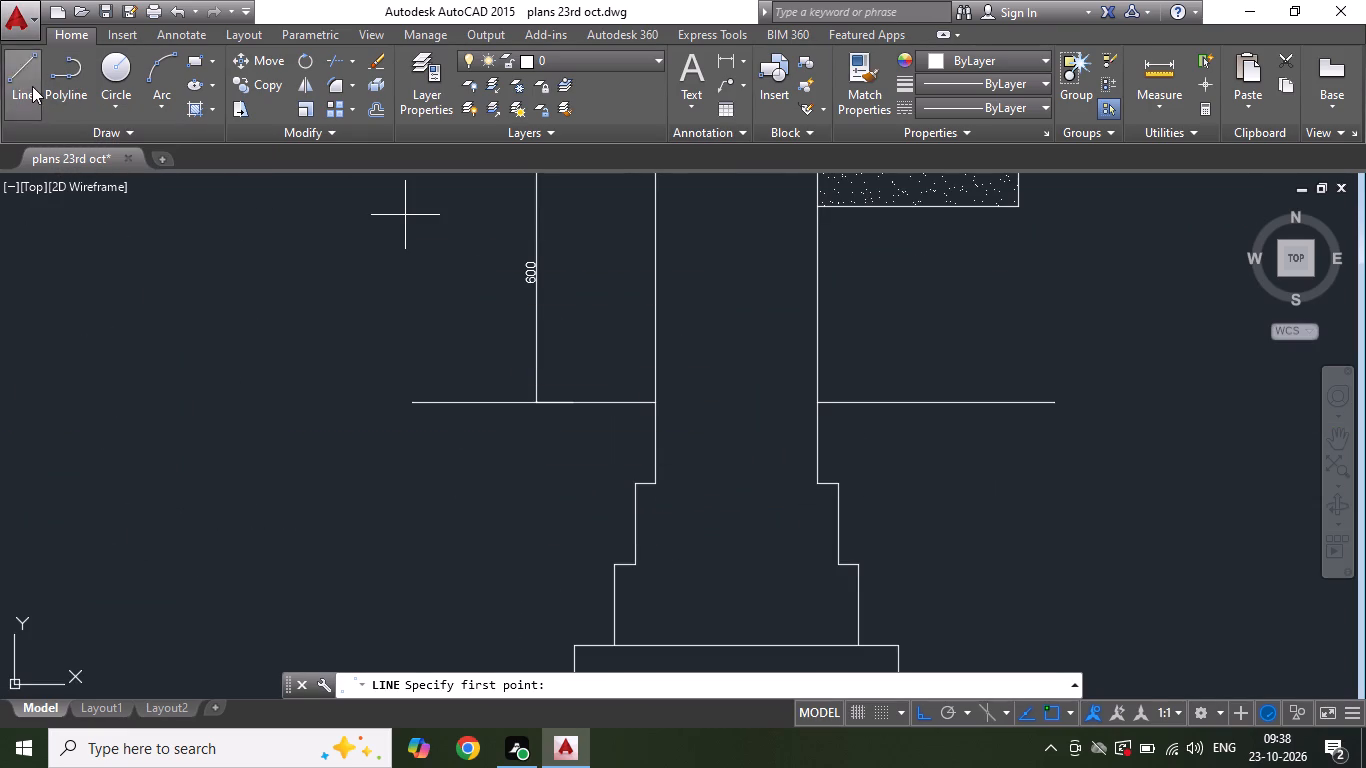
click(32, 86)
click(633, 489)
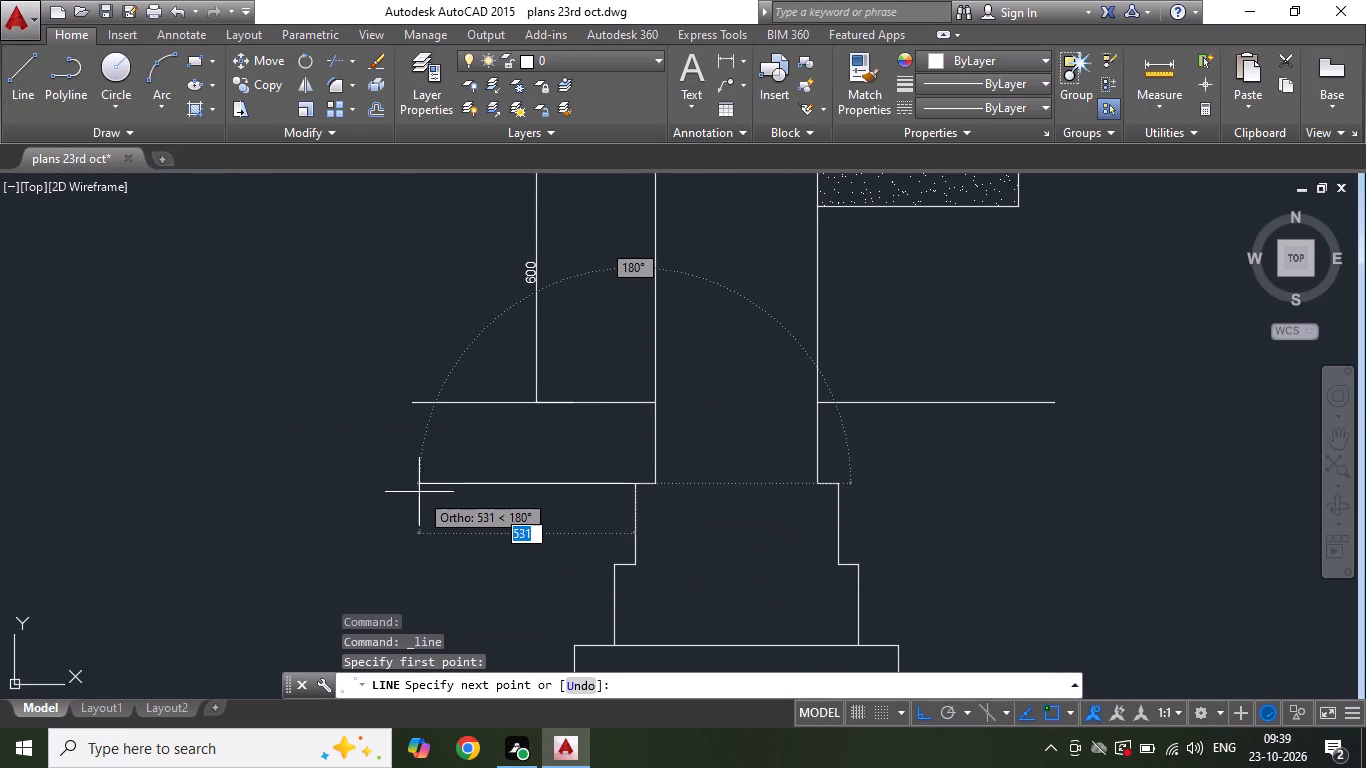
click(412, 491)
key(Escape)
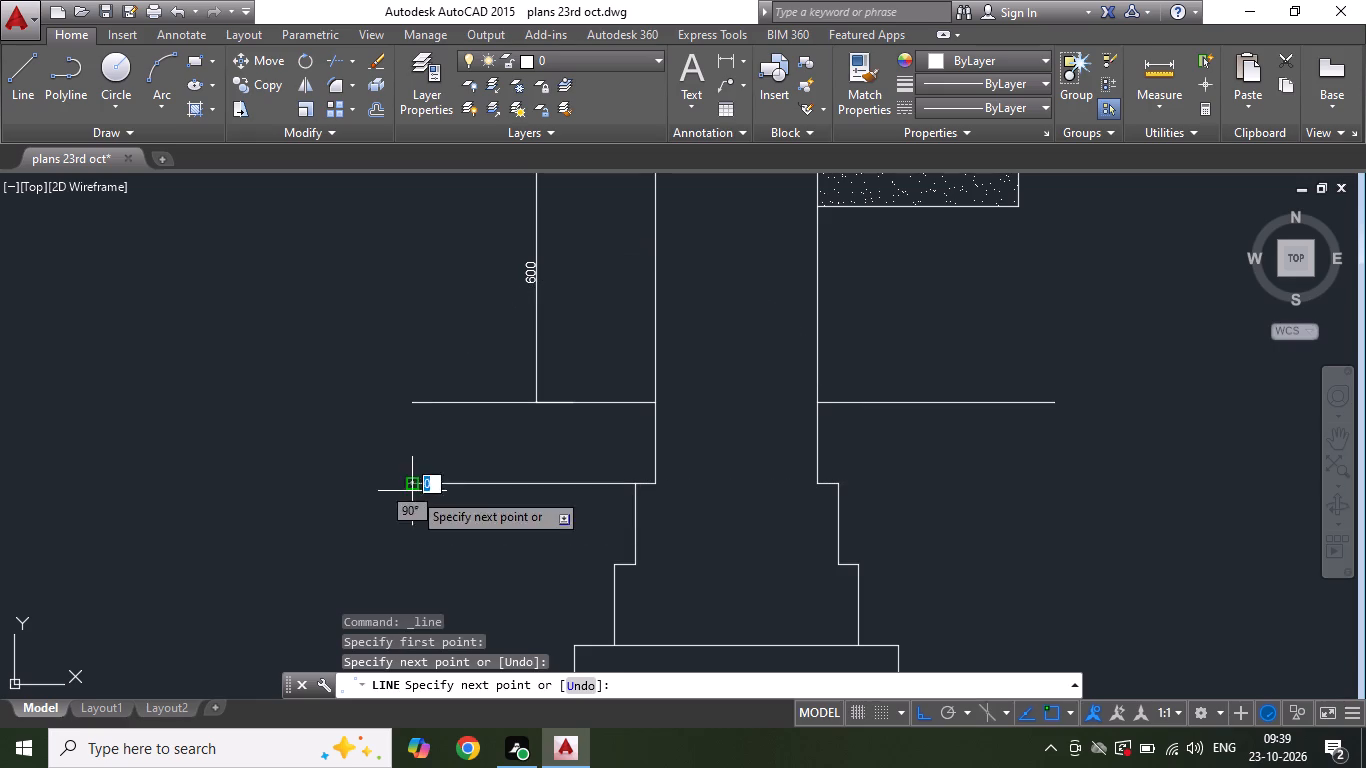
Add a vertical linear dimension from the ground line to the upper footing-step line, aligned with the 600 dimension above.
click(736, 54)
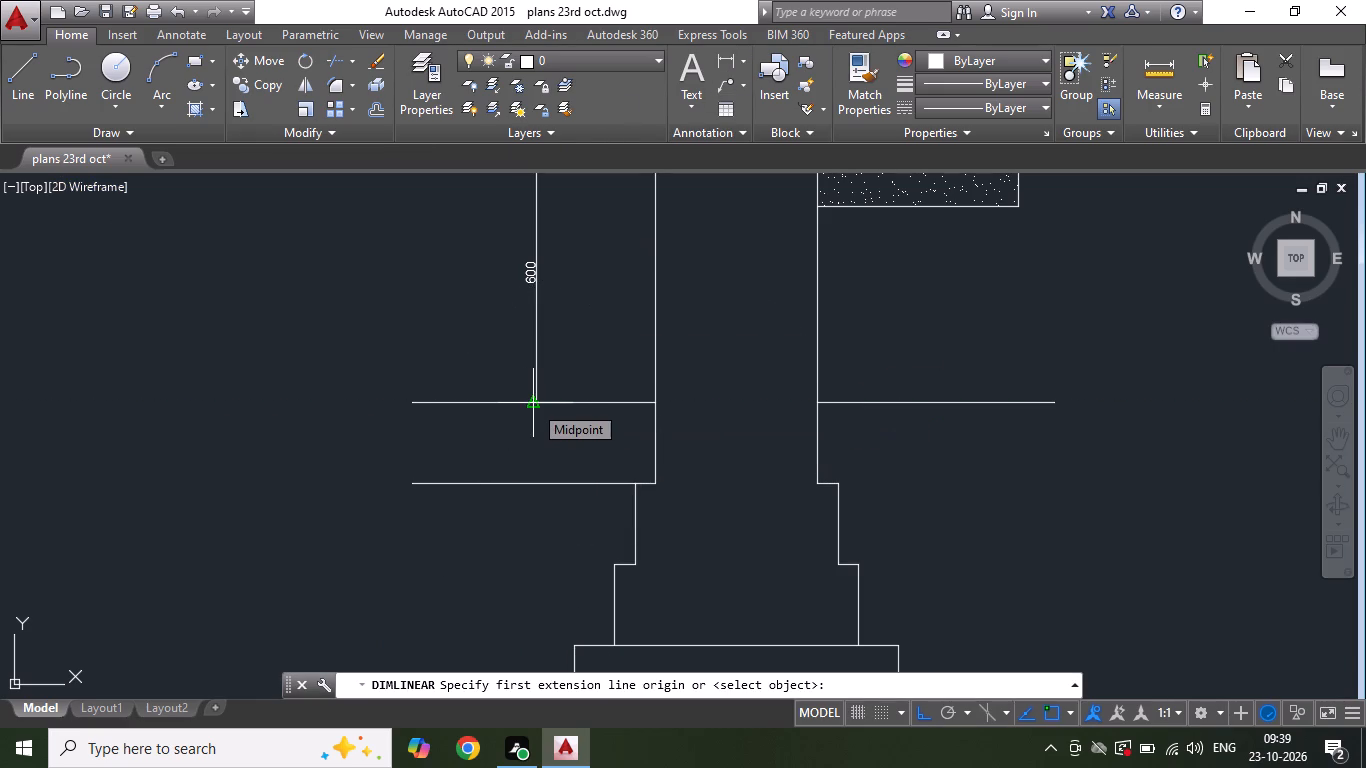
scroll(534, 442, down, 3)
scroll(533, 480, up, 2)
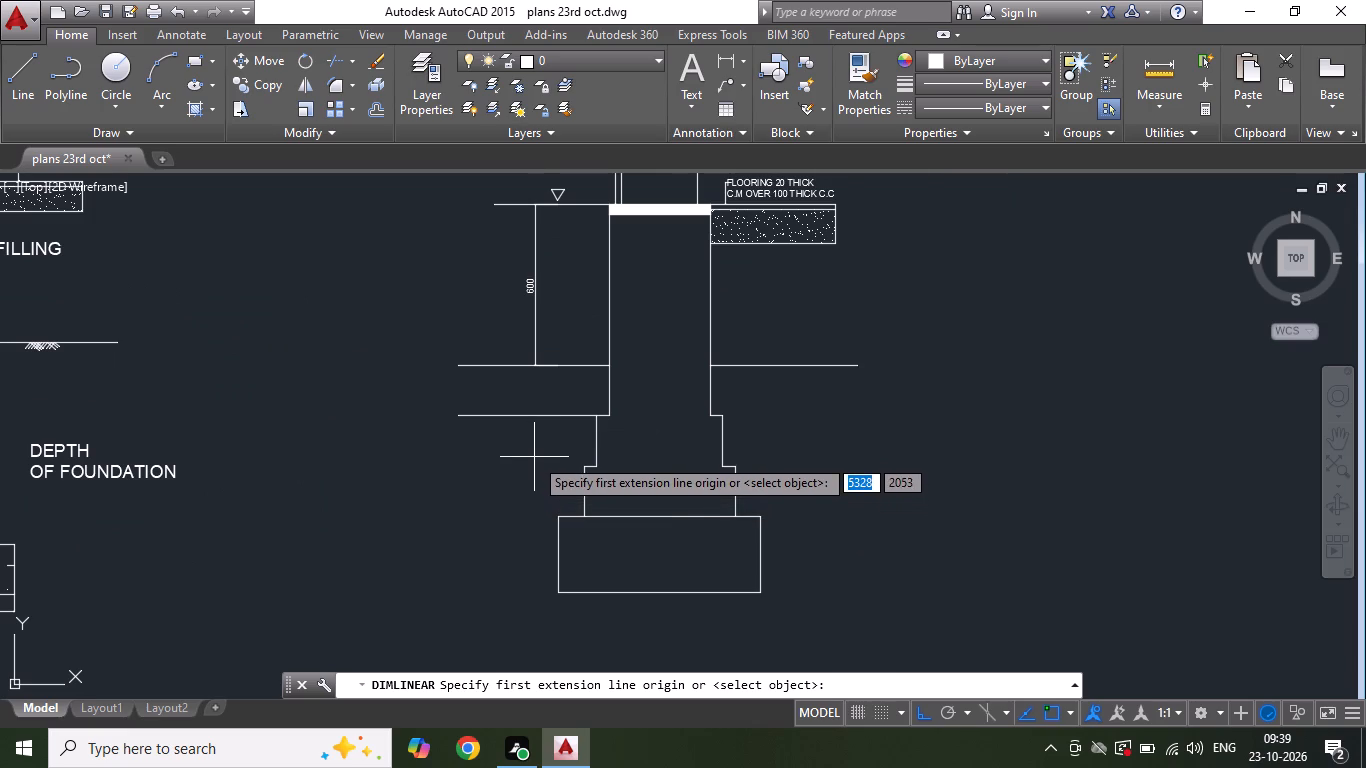
scroll(527, 380, up, 1)
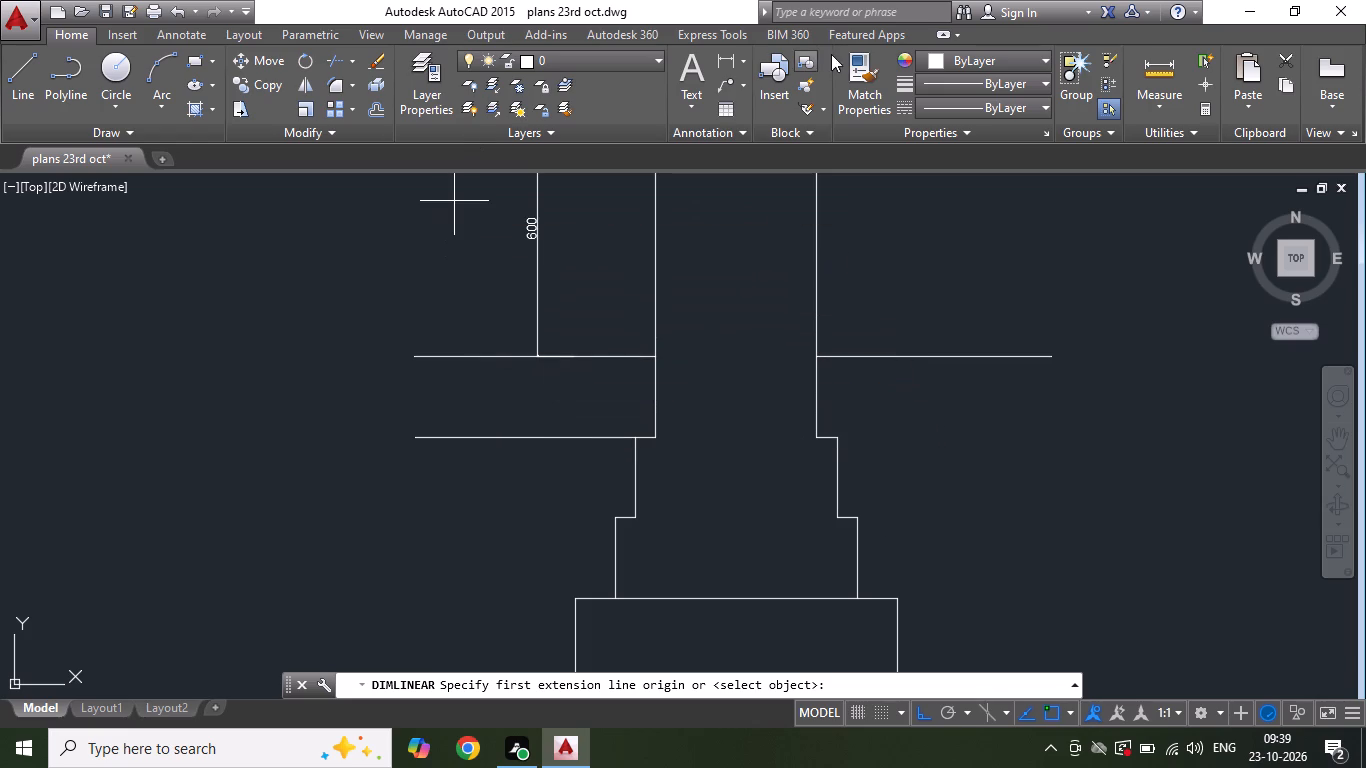
click(735, 80)
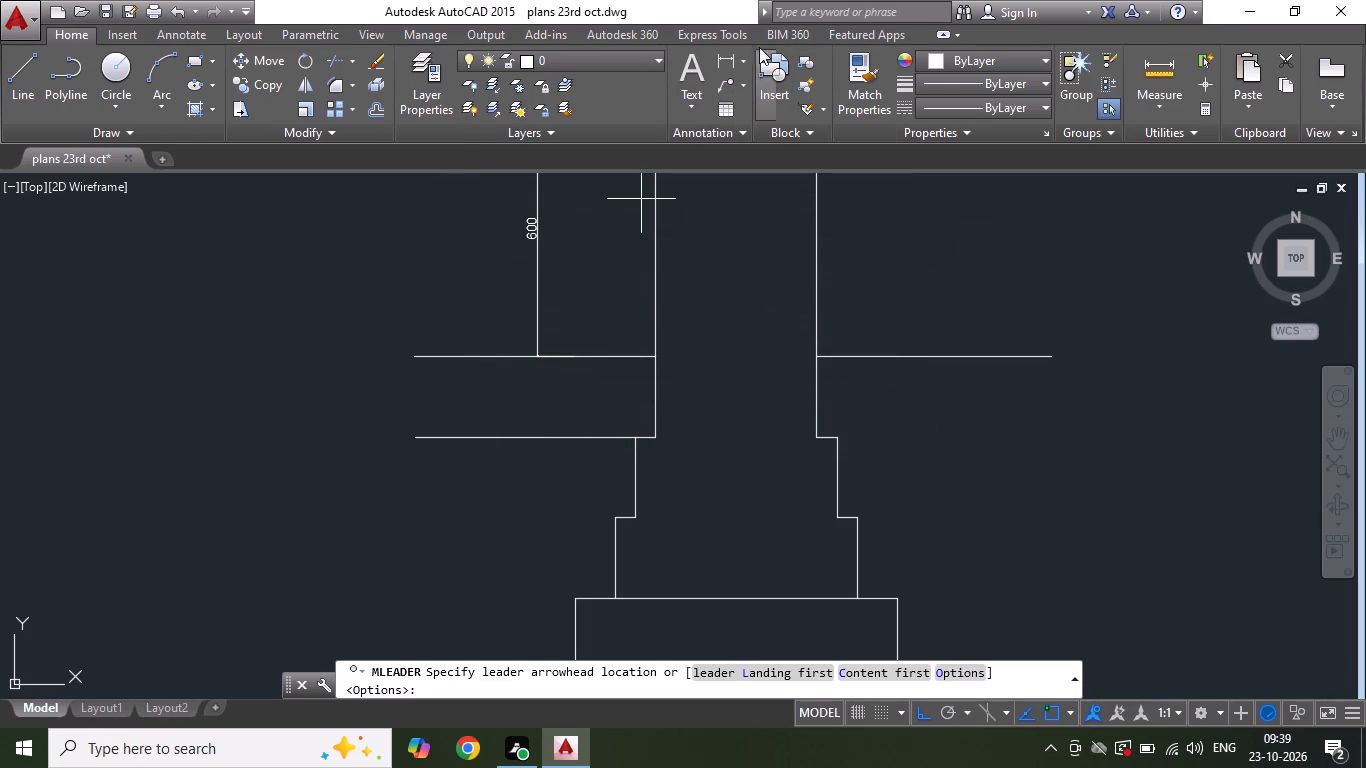
click(733, 58)
scroll(538, 357, up, 1)
click(538, 357)
click(538, 482)
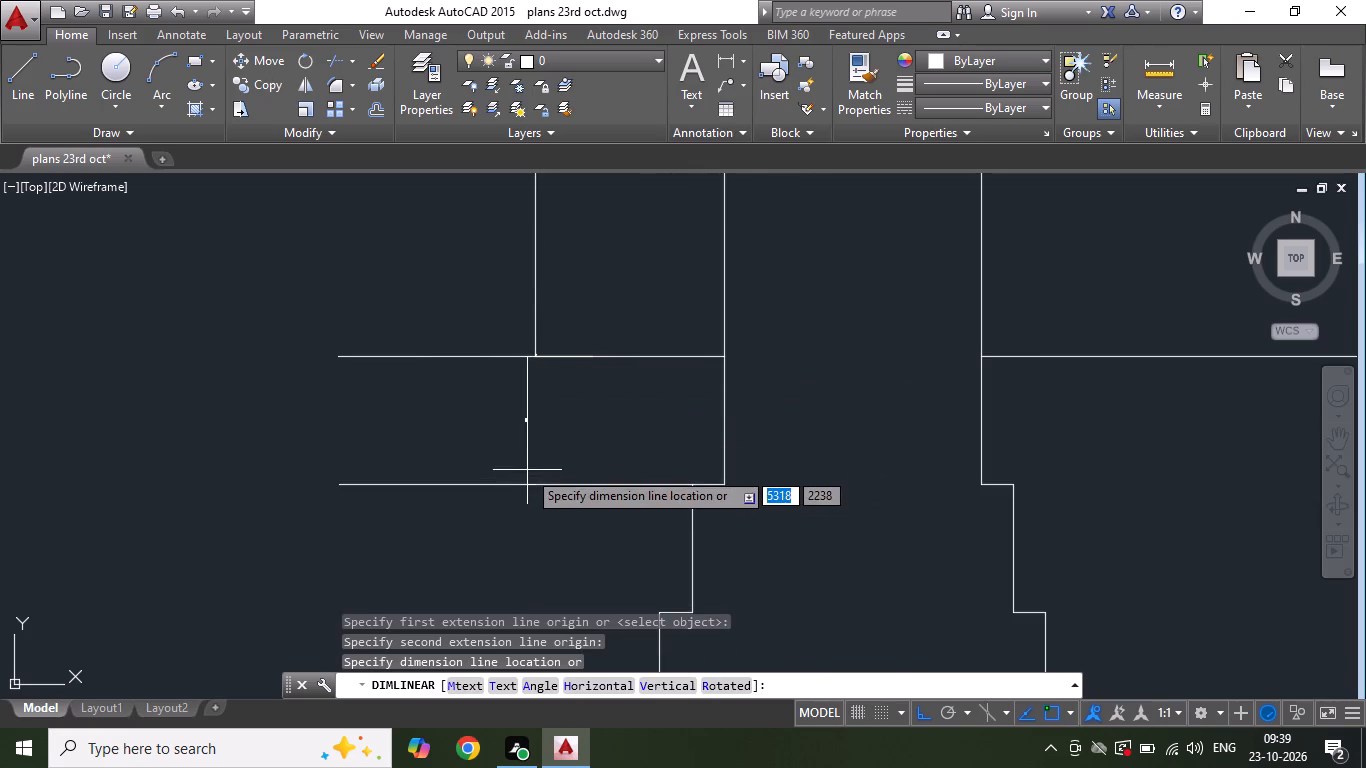
scroll(527, 470, up, 1)
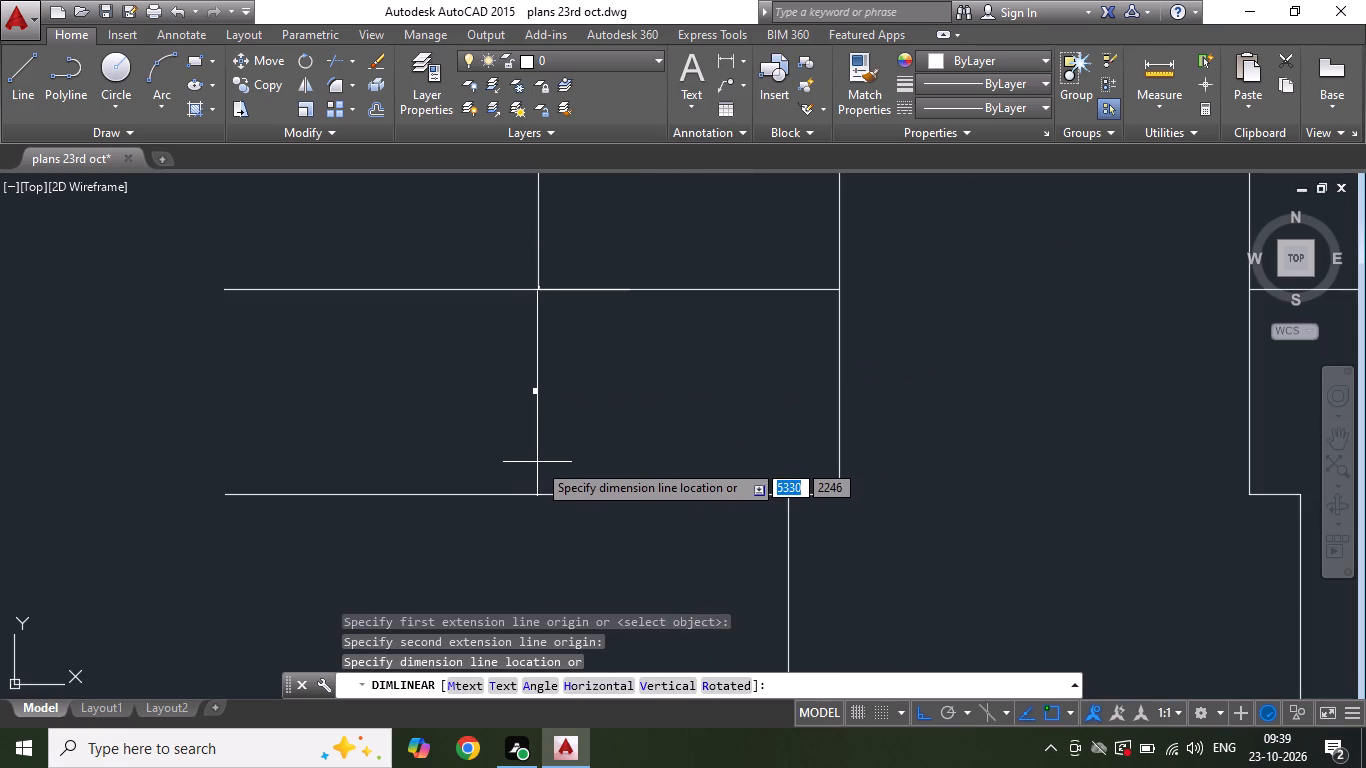
click(537, 462)
Set the text height of the dimension below the ground line to 25.
scroll(530, 401, up, 4)
double_click(552, 323)
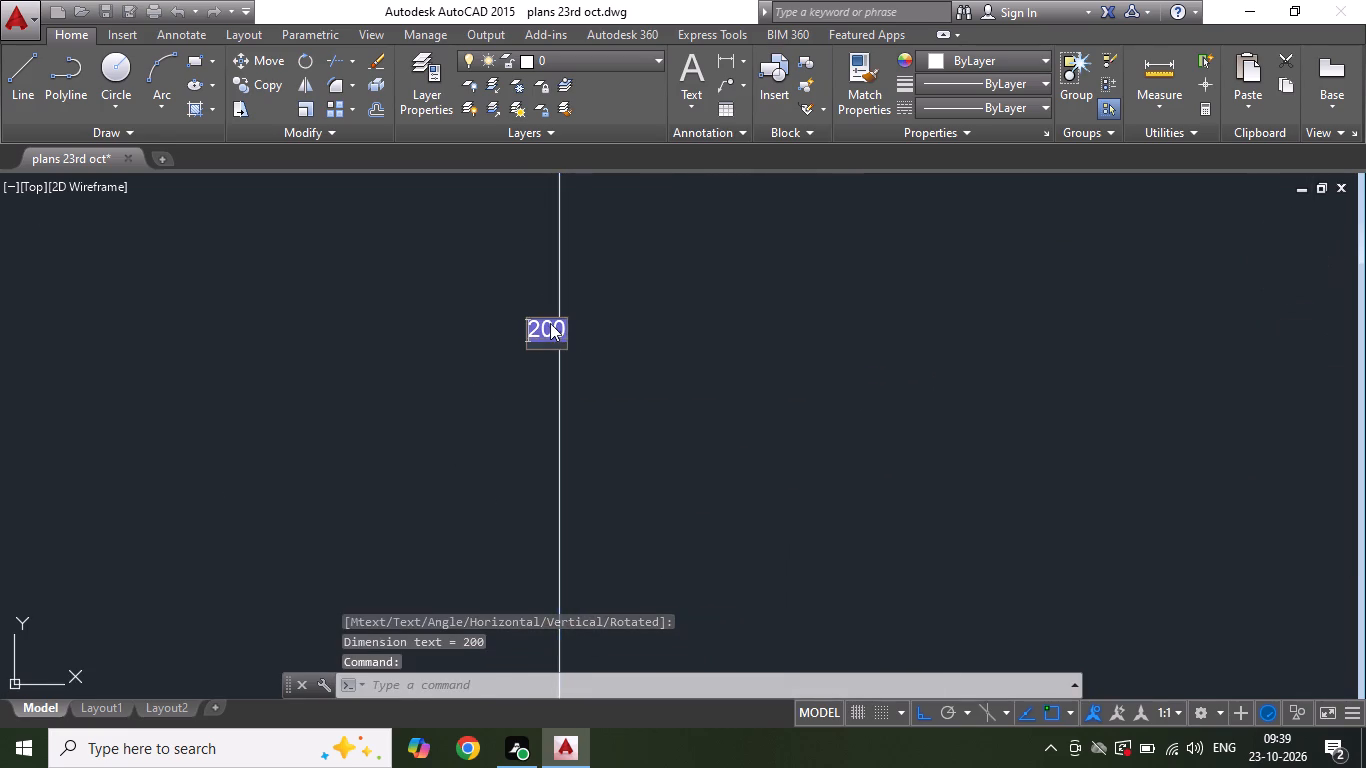
key(ctrl+a)
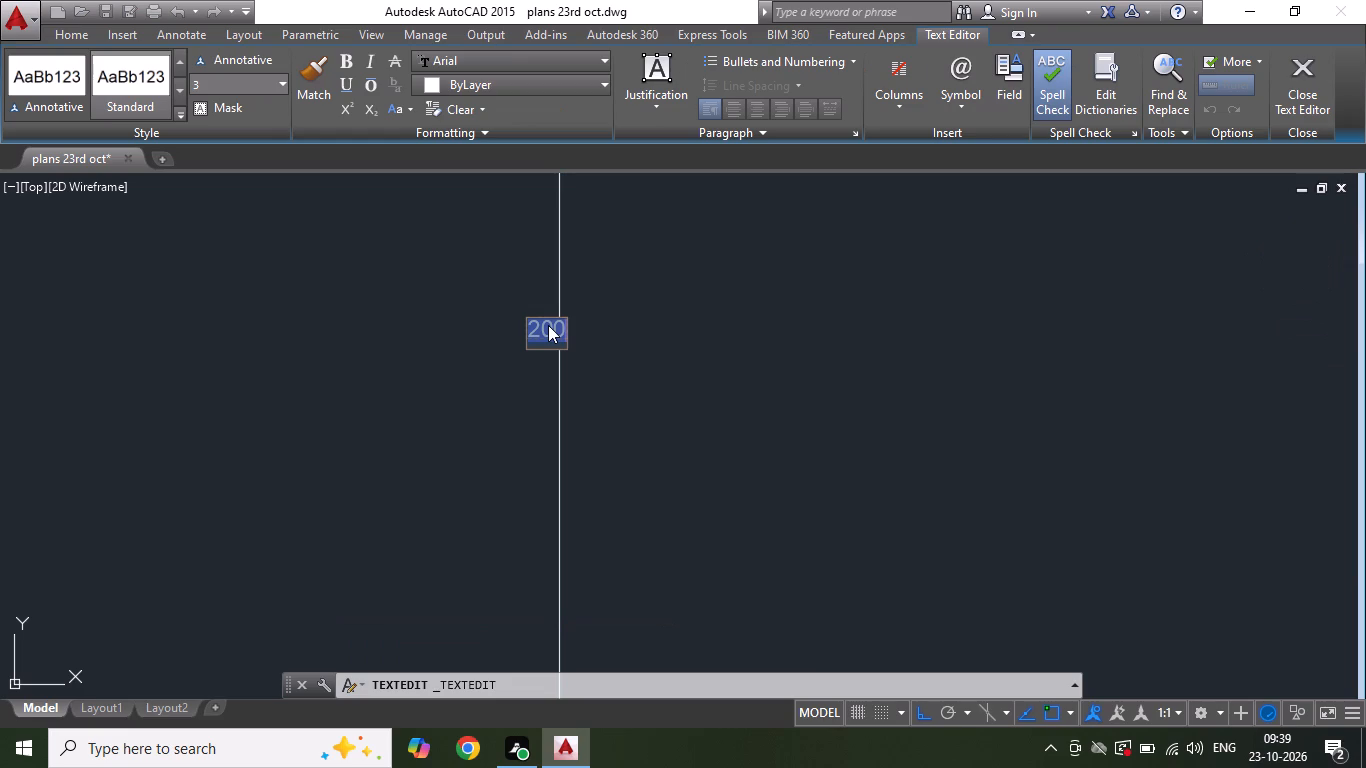
click(205, 79)
text(25)
key(Return)
drag(250, 492, 264, 463)
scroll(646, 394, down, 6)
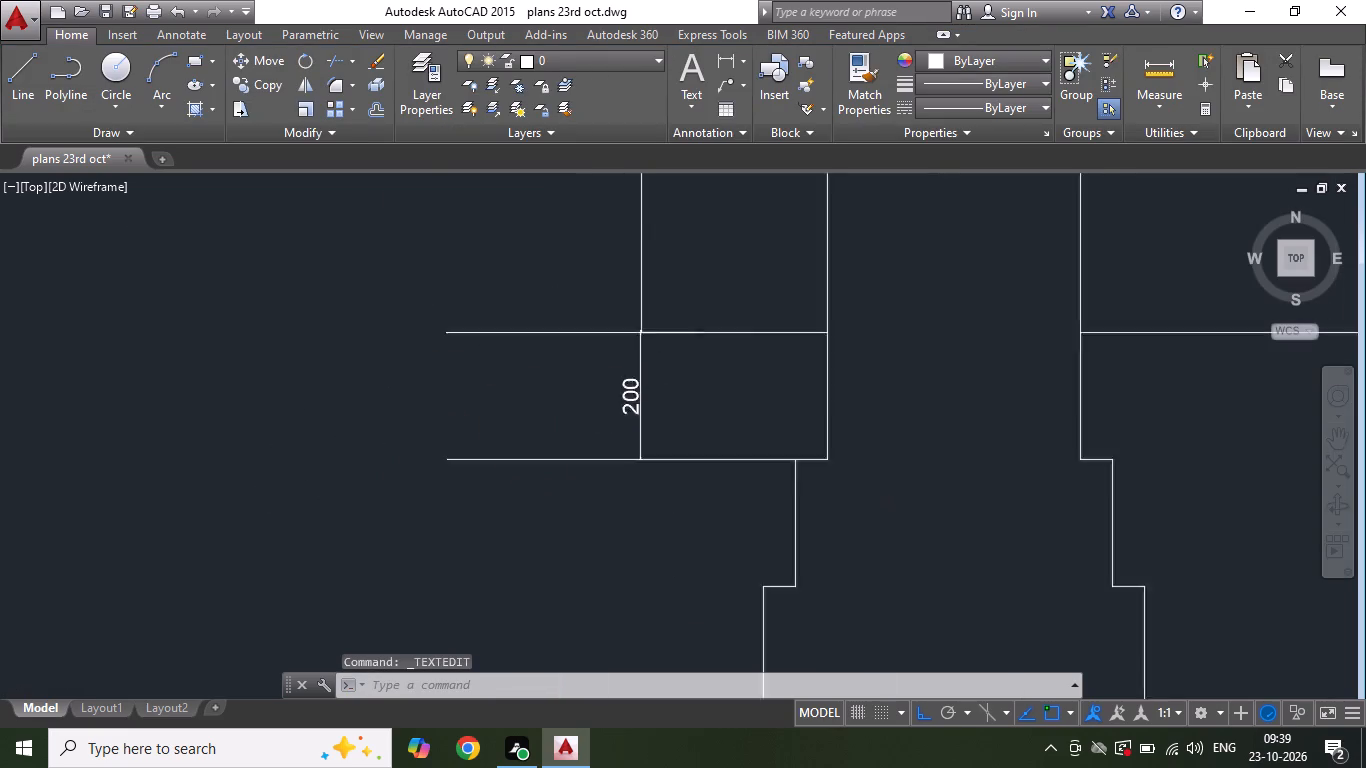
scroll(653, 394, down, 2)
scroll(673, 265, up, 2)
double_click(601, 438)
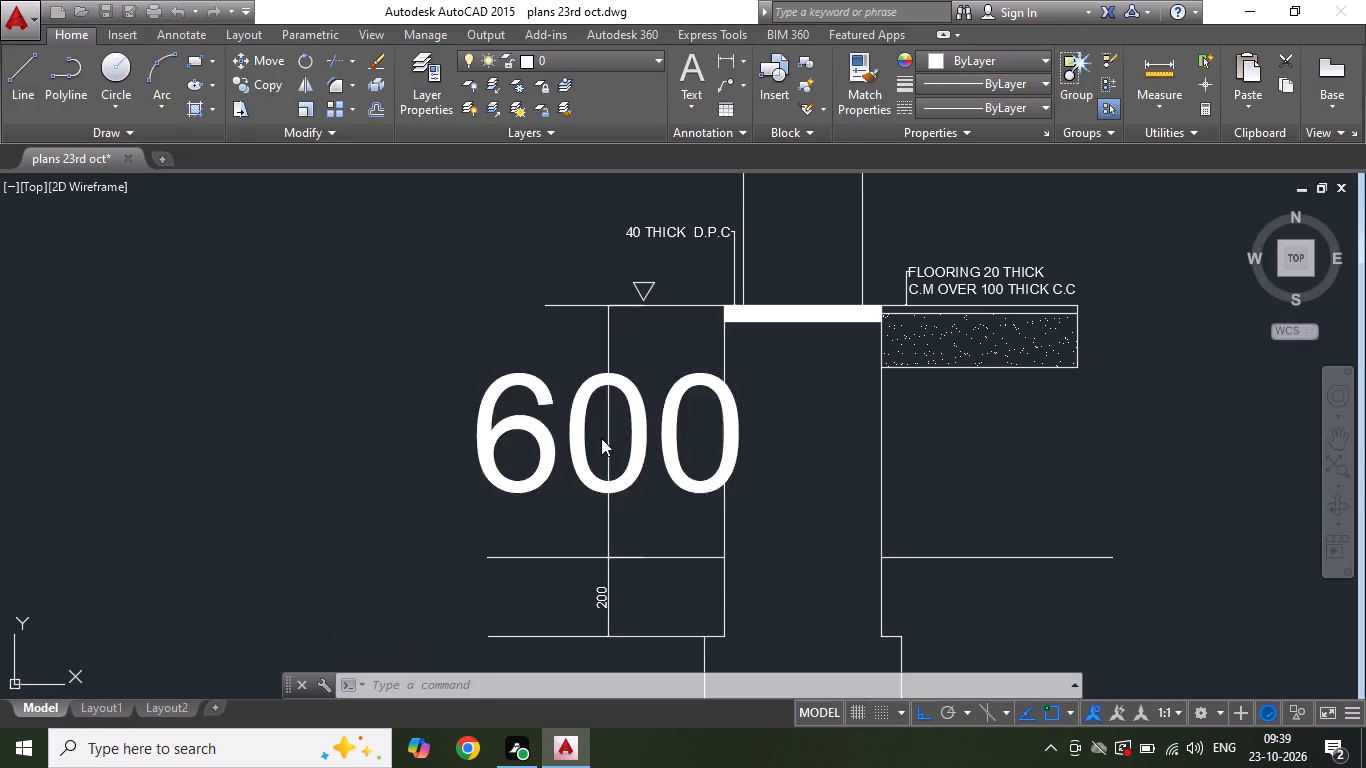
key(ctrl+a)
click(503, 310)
Draw a horizontal line about 585 long leftward from the corner of the second footing step.
scroll(583, 418, down, 2)
scroll(589, 538, up, 2)
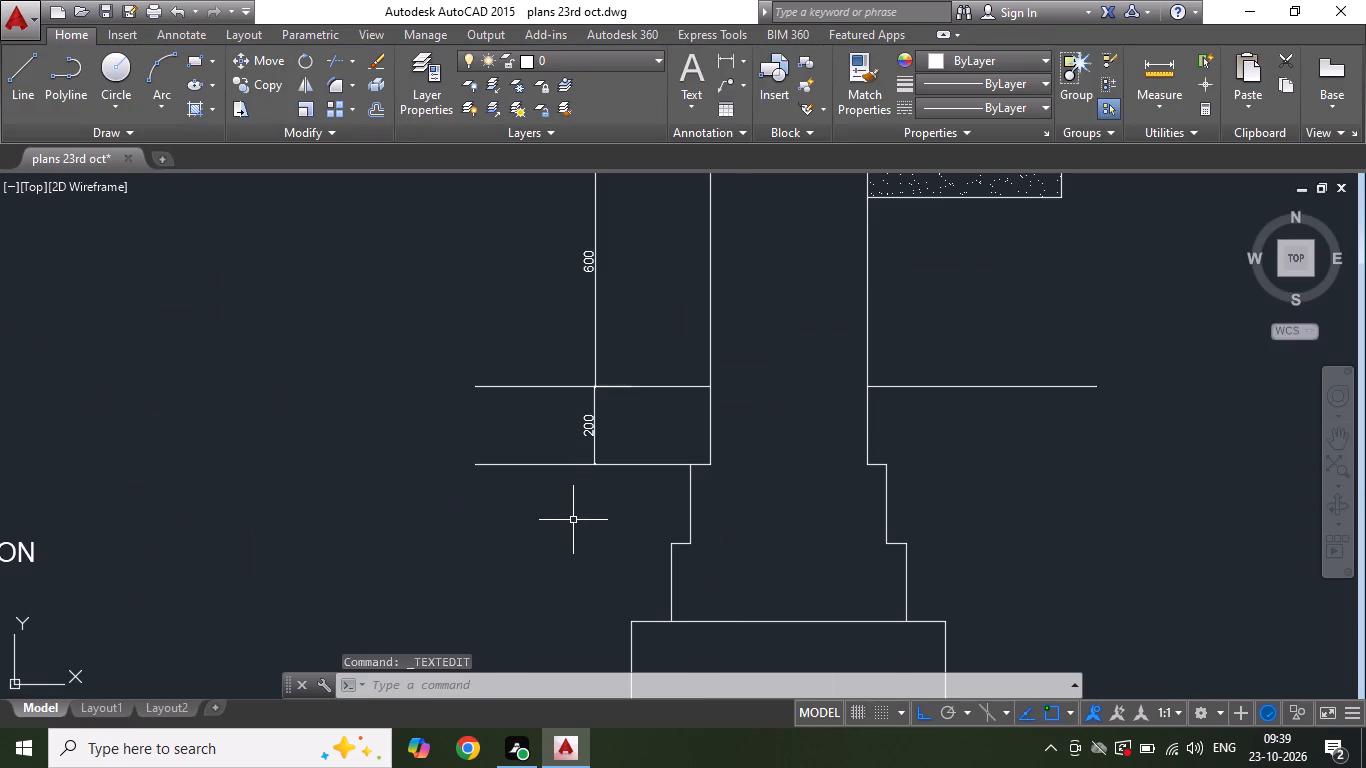
click(25, 100)
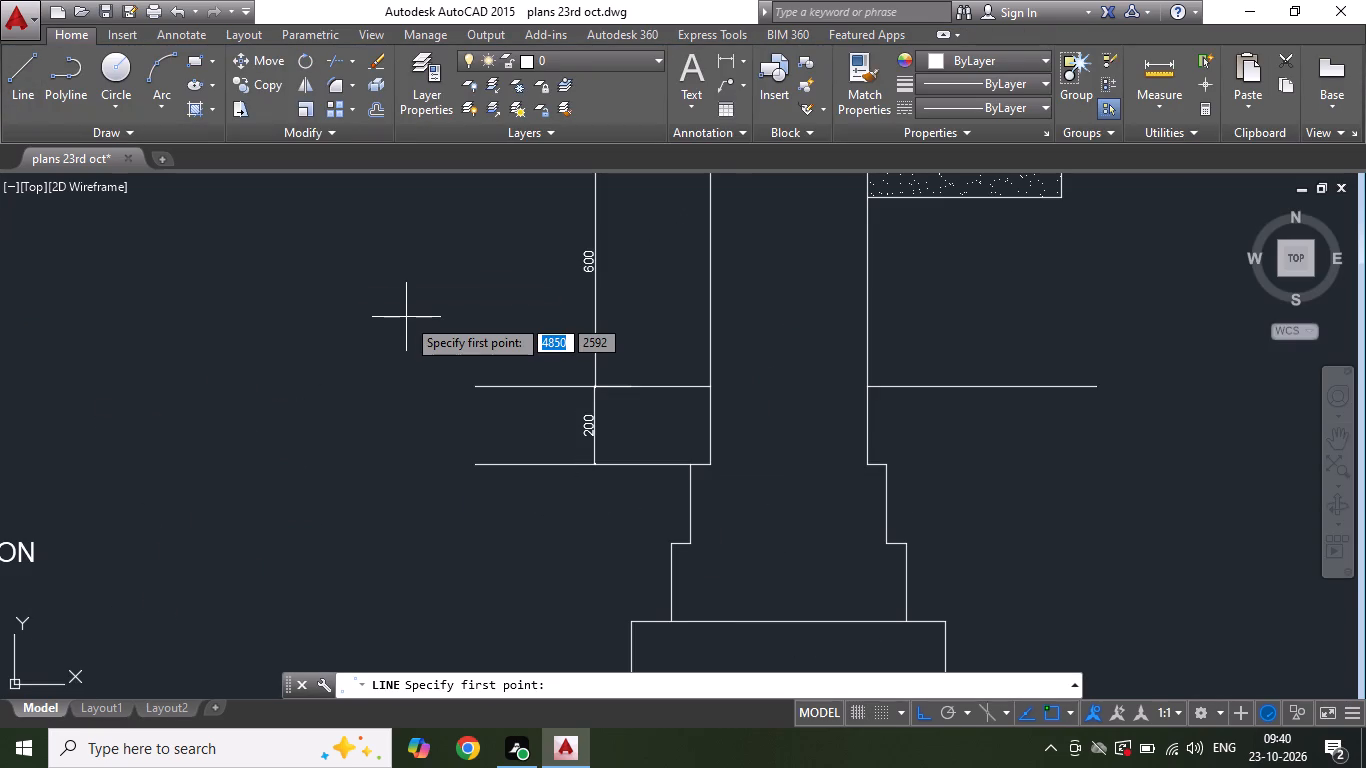
scroll(569, 376, down, 1)
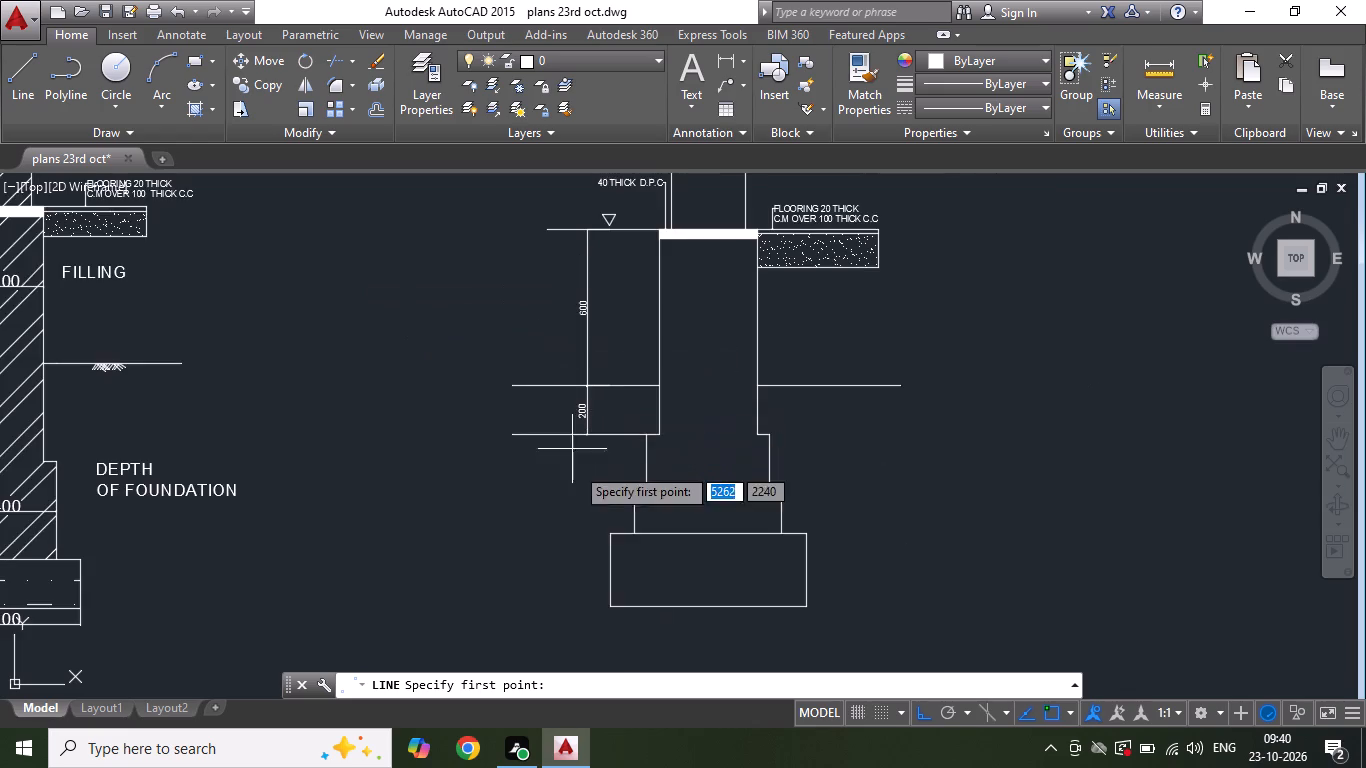
scroll(570, 487, up, 1)
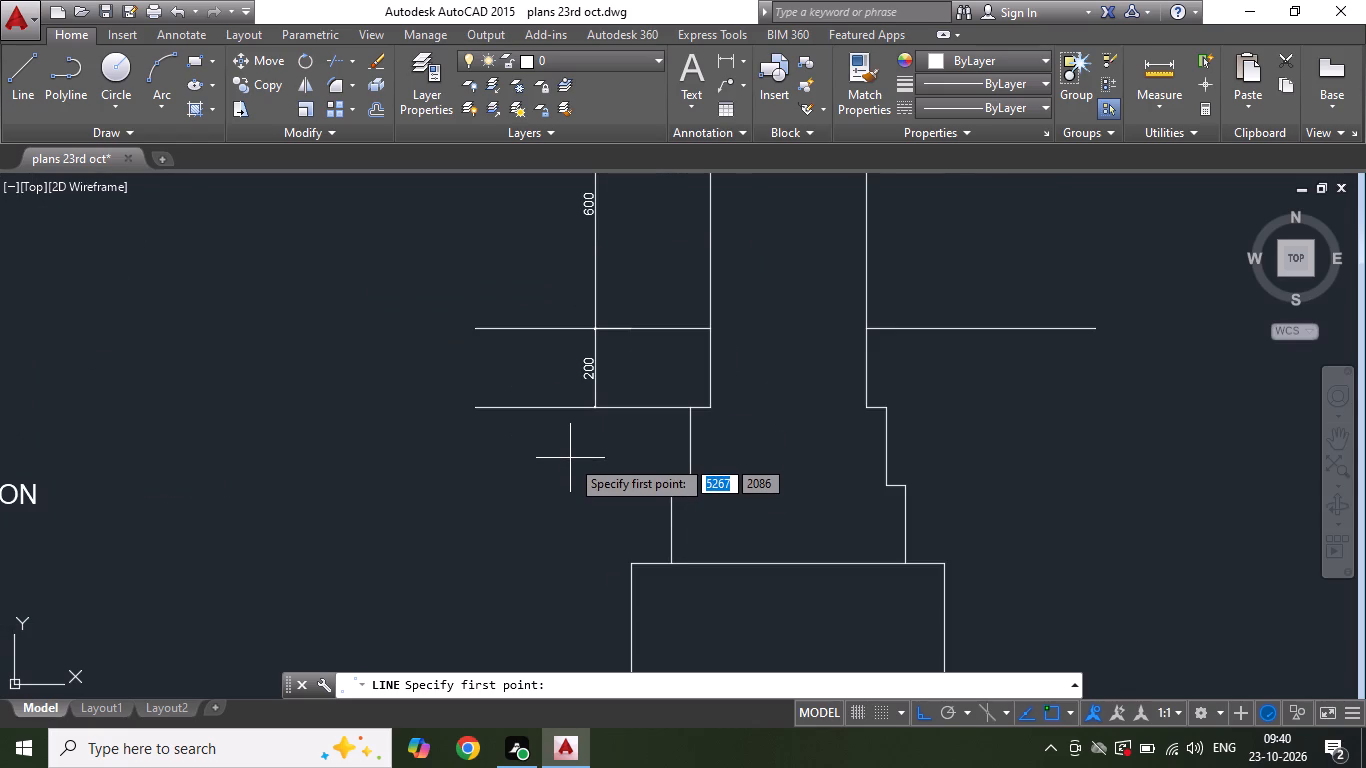
scroll(628, 506, up, 1)
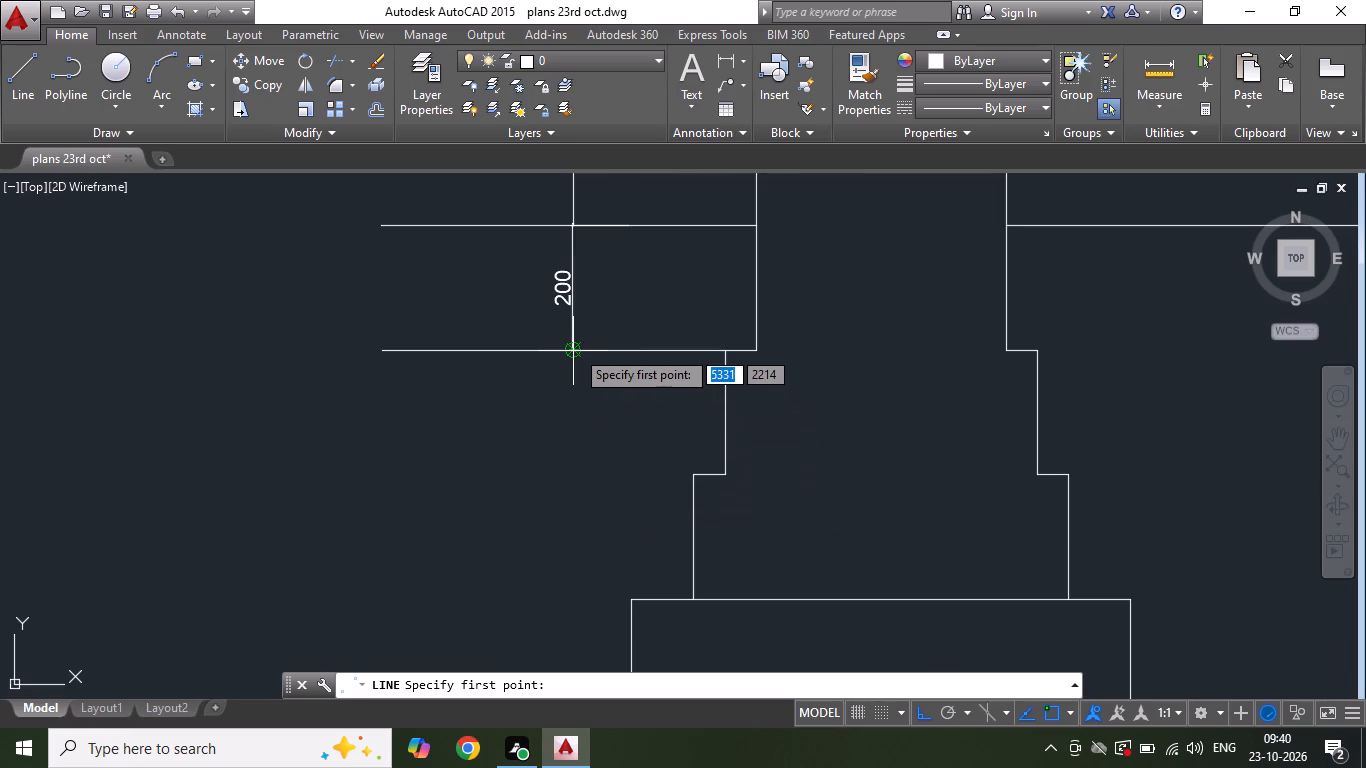
key(Escape)
click(18, 65)
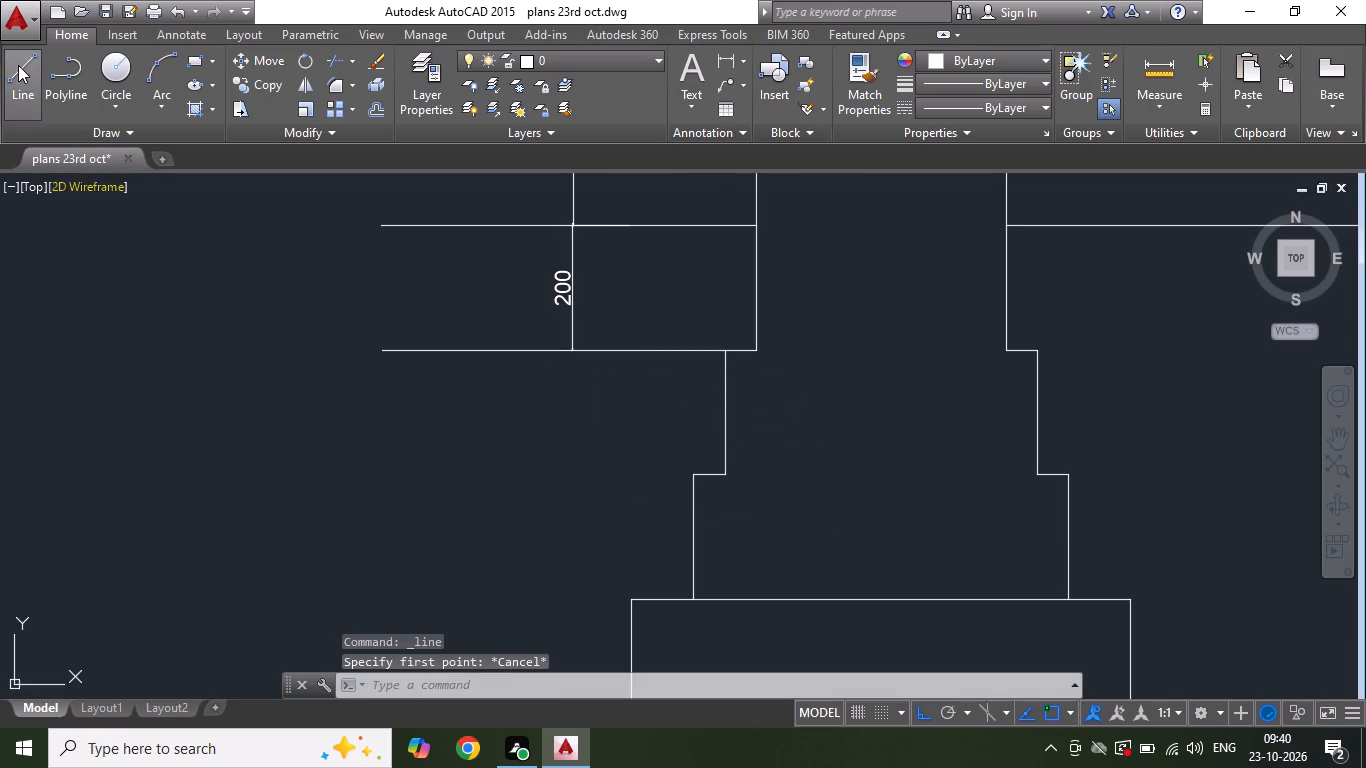
click(699, 476)
click(328, 467)
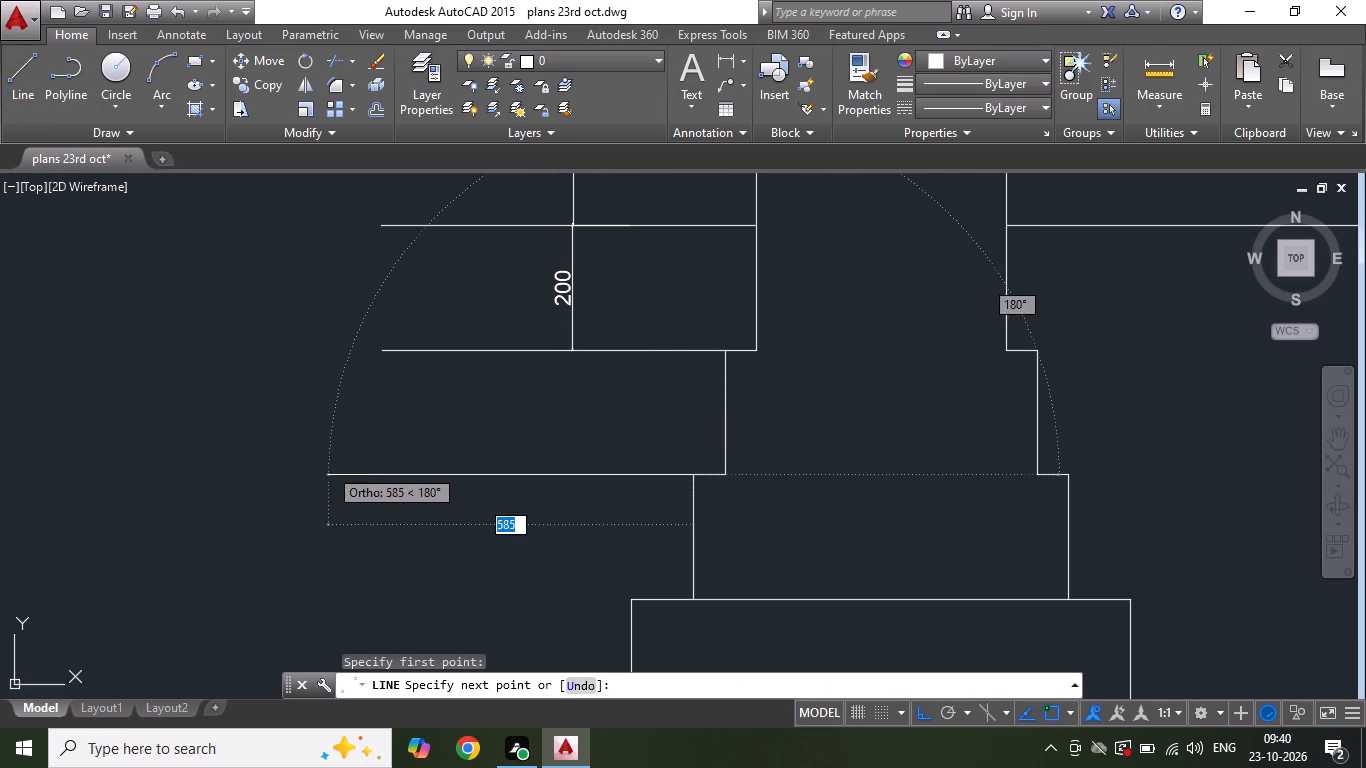
key(Escape)
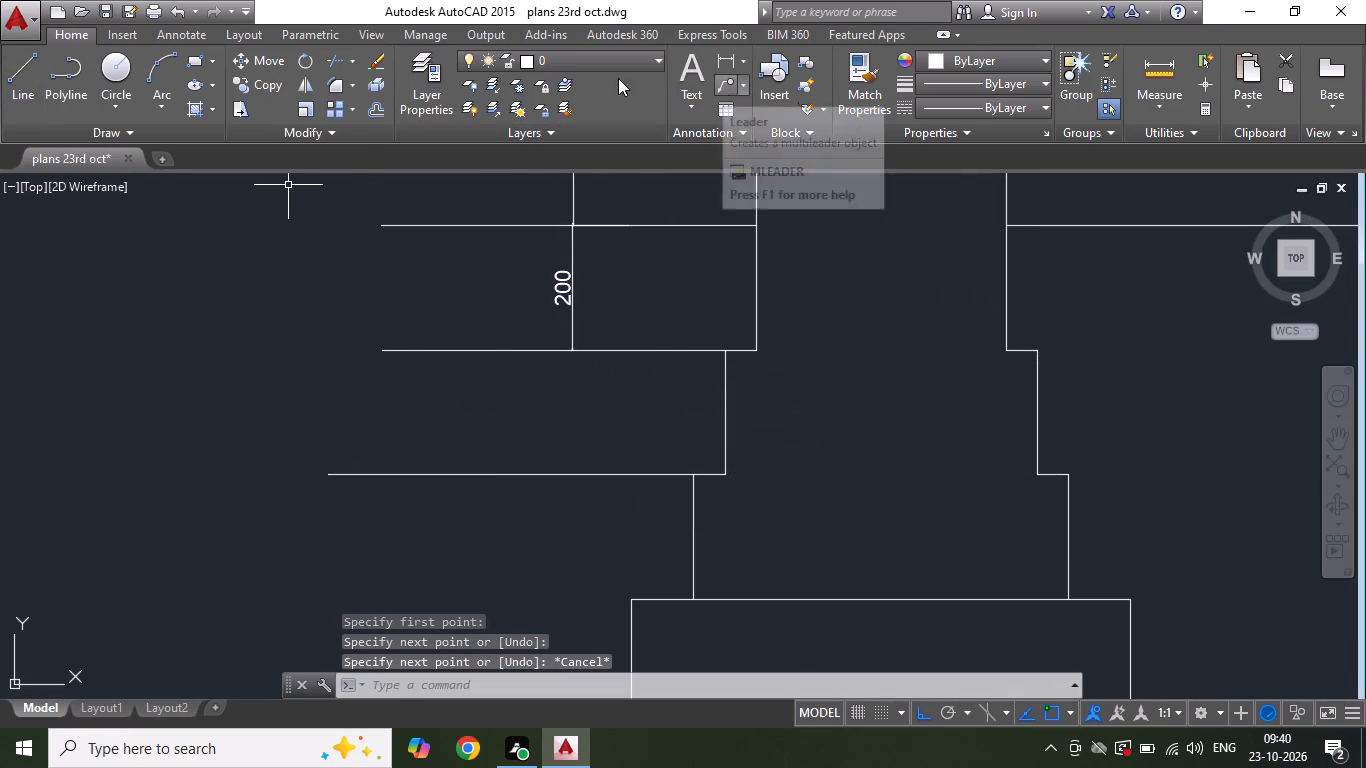
Add a vertical linear dimension between the upper and second footing-step lines, aligned with the dimensions above.
click(31, 92)
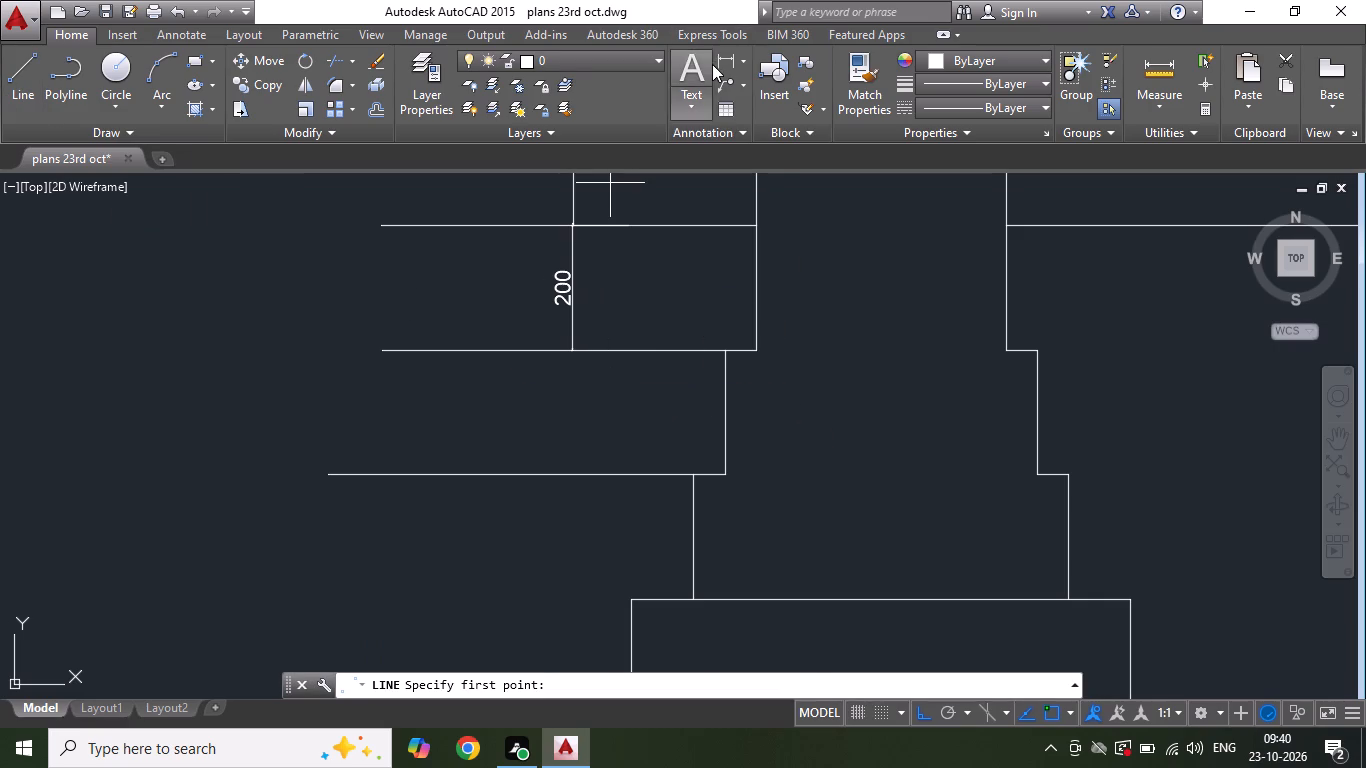
click(725, 59)
click(570, 349)
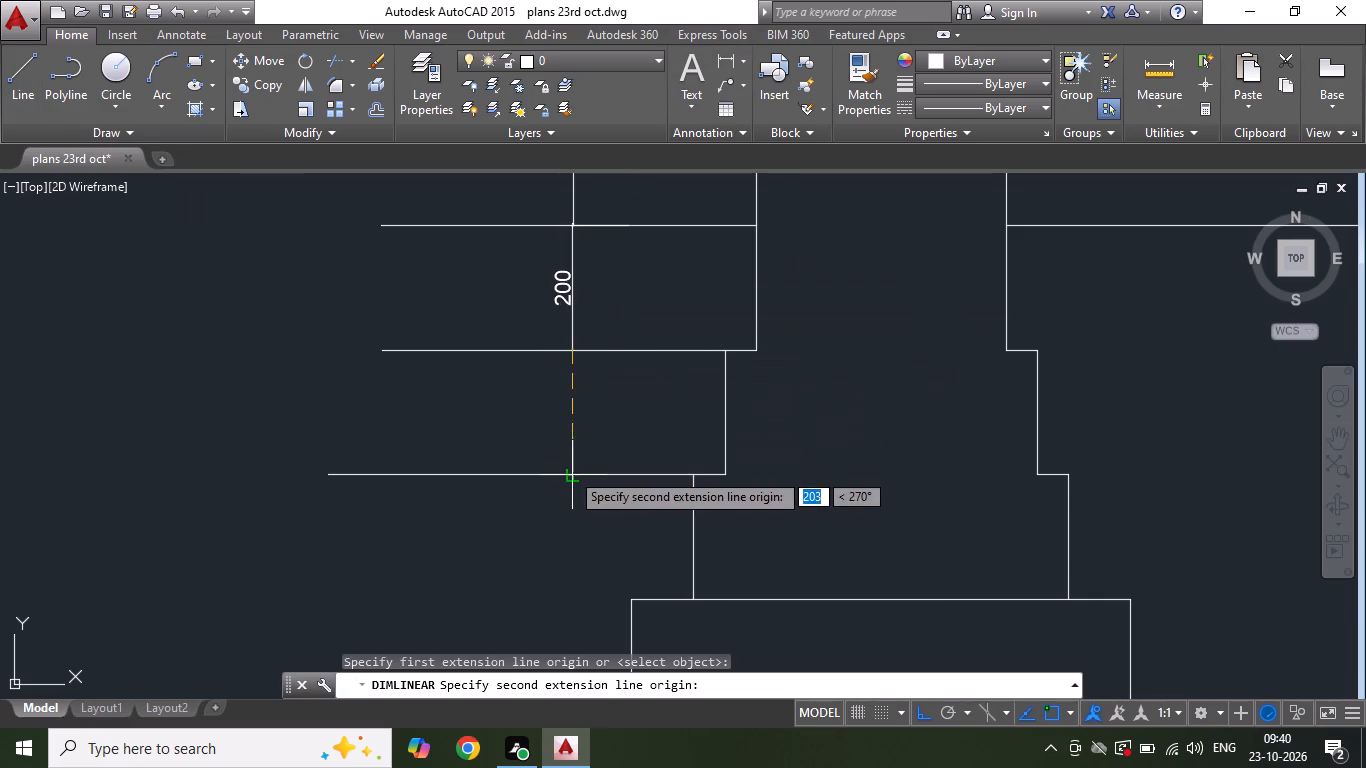
click(570, 471)
scroll(568, 452, up, 1)
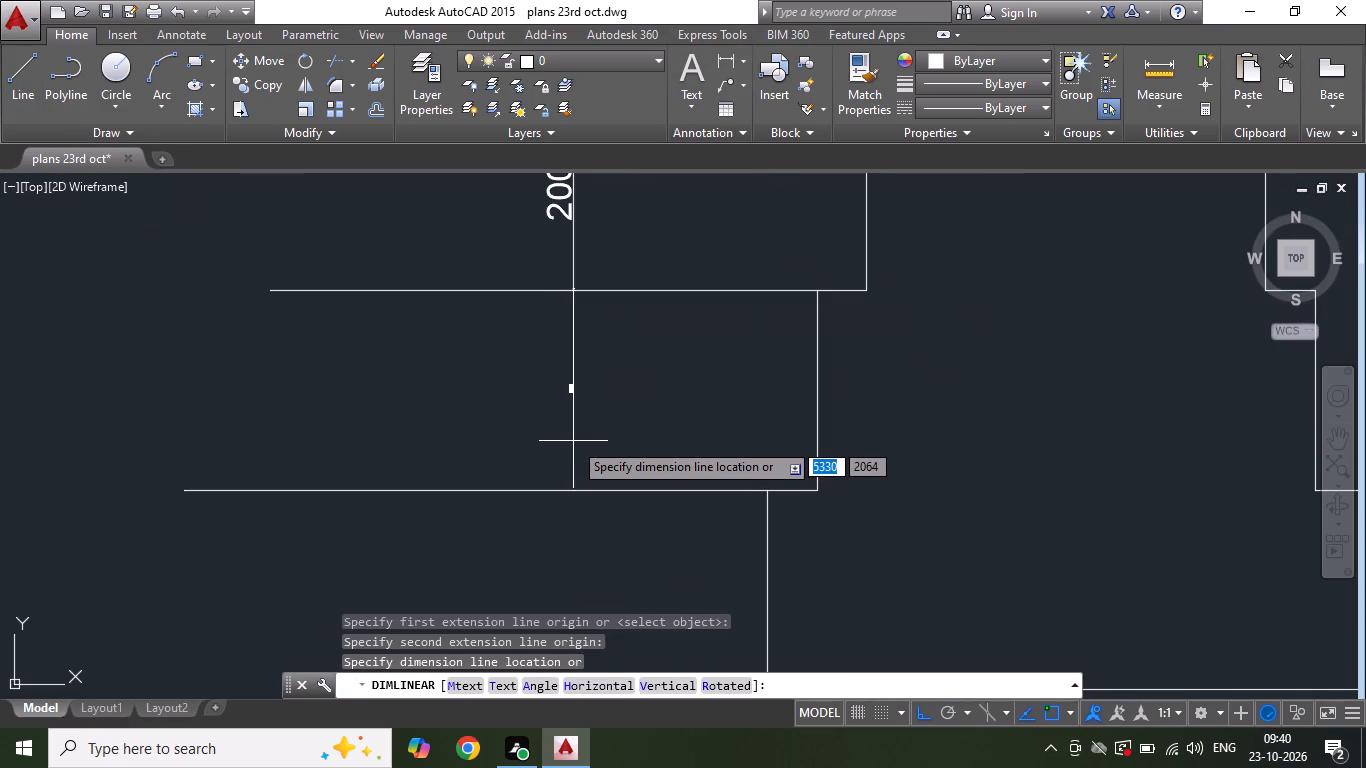
click(573, 440)
Place the dimension between the upper and second footing-step lines, overriding its text with 200 at a text height of 25.
scroll(572, 374, up, 3)
double_click(556, 434)
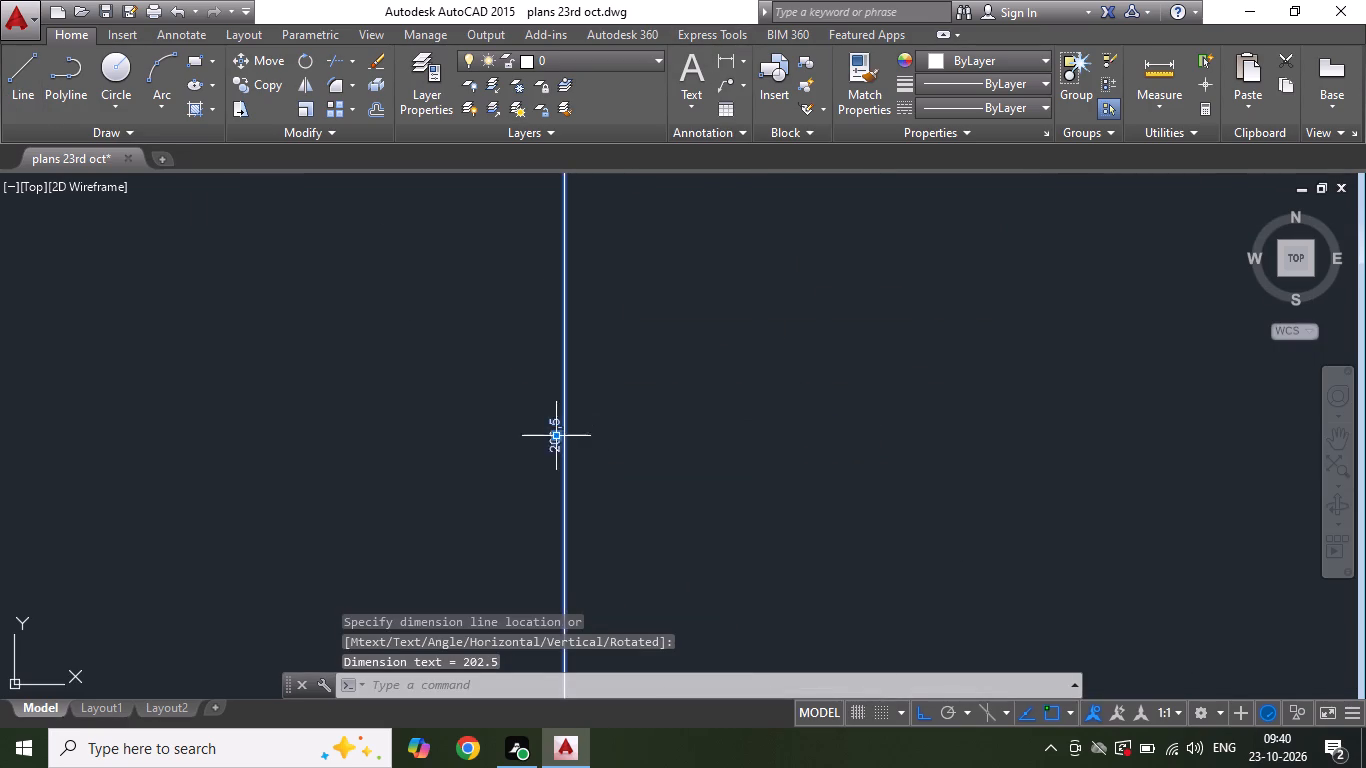
key(ctrl+a)
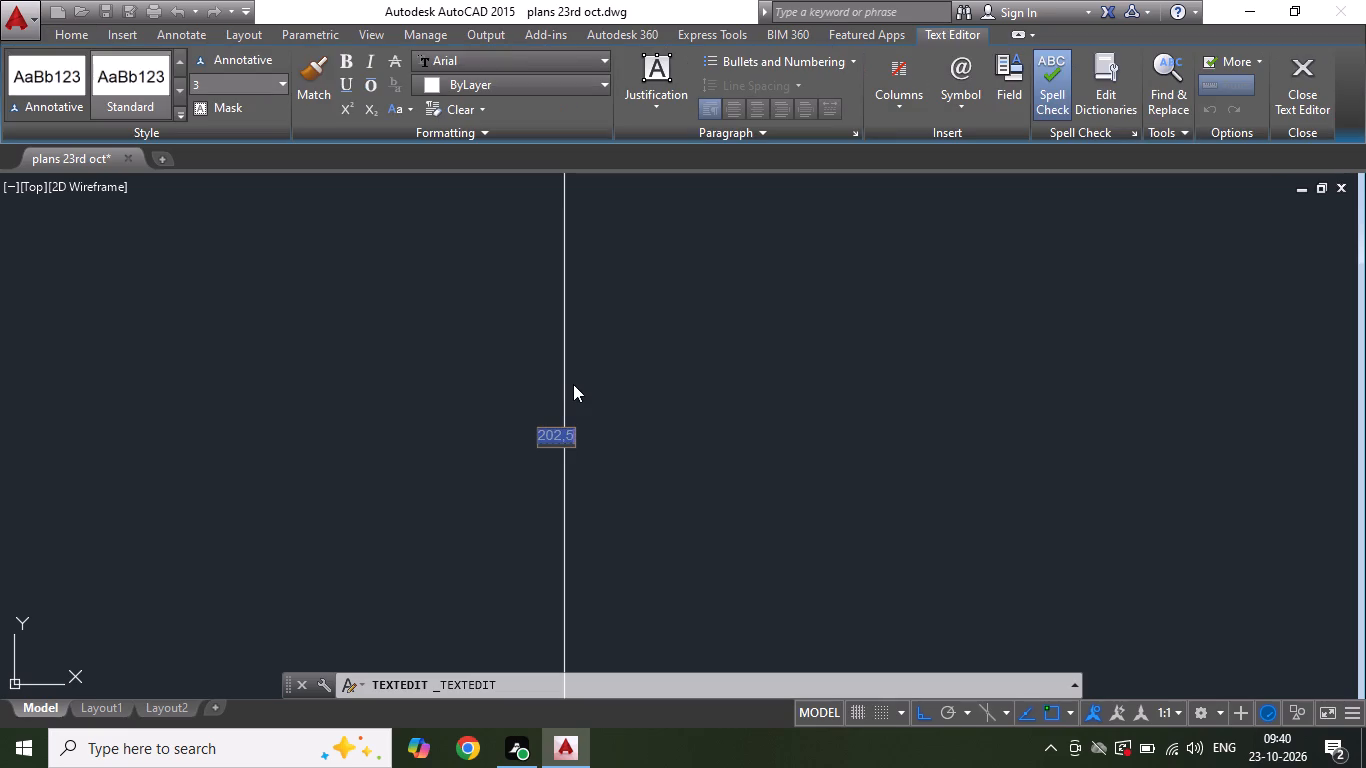
text(200)
key(ctrl+a)
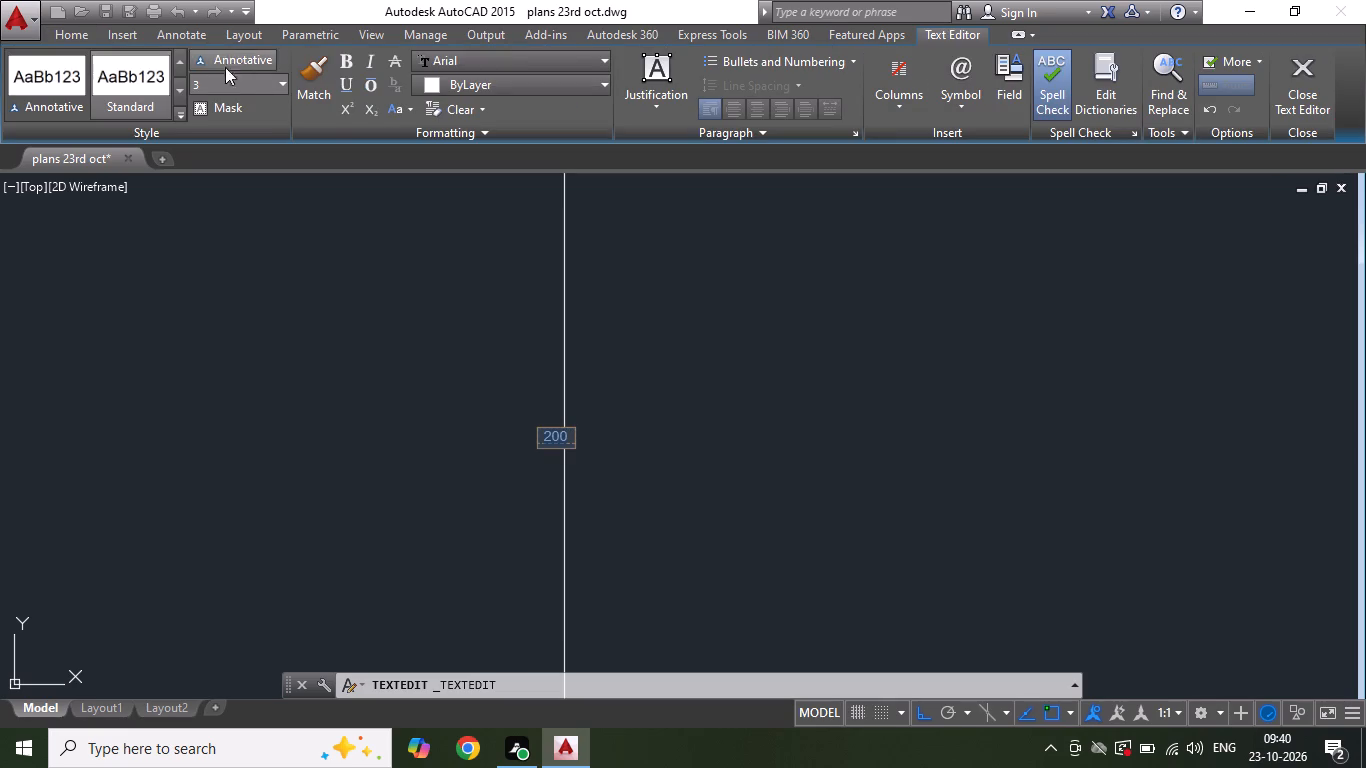
click(219, 86)
key(2)
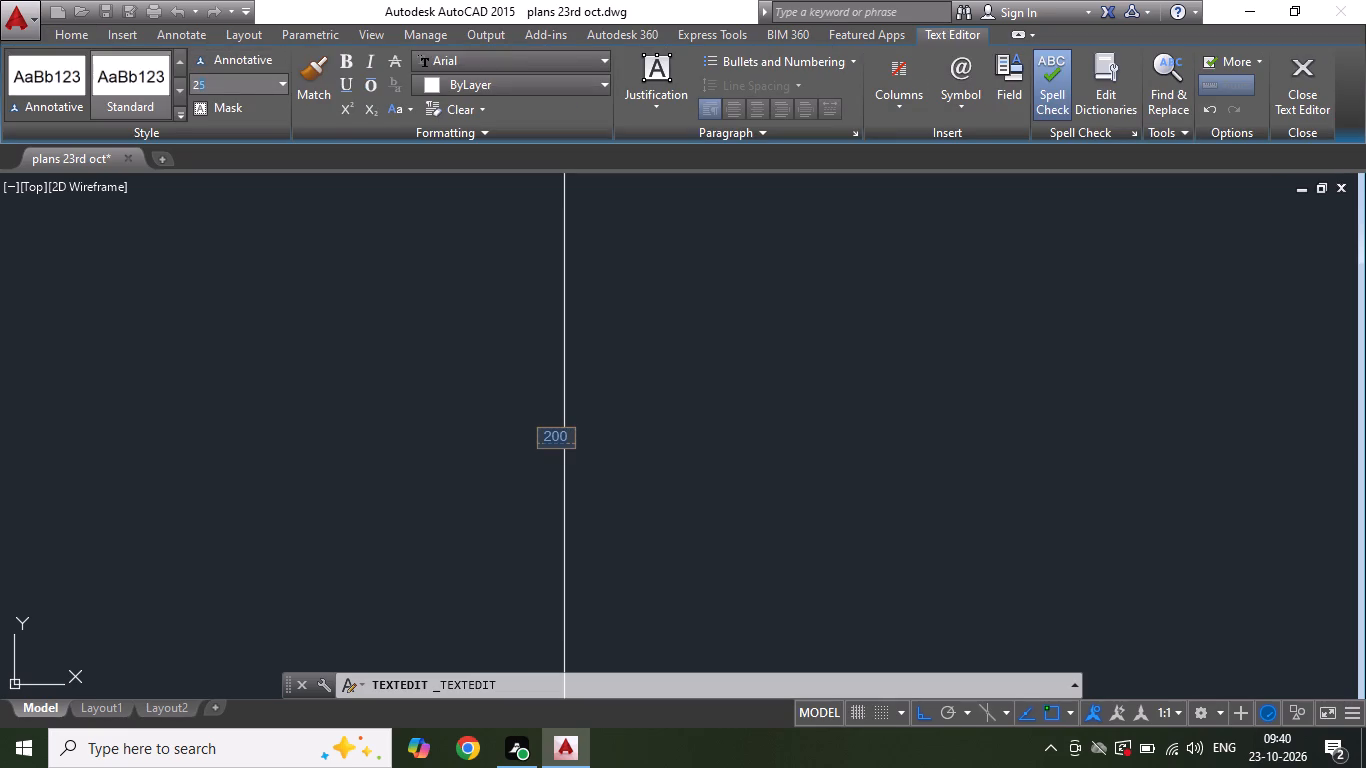
key(Return)
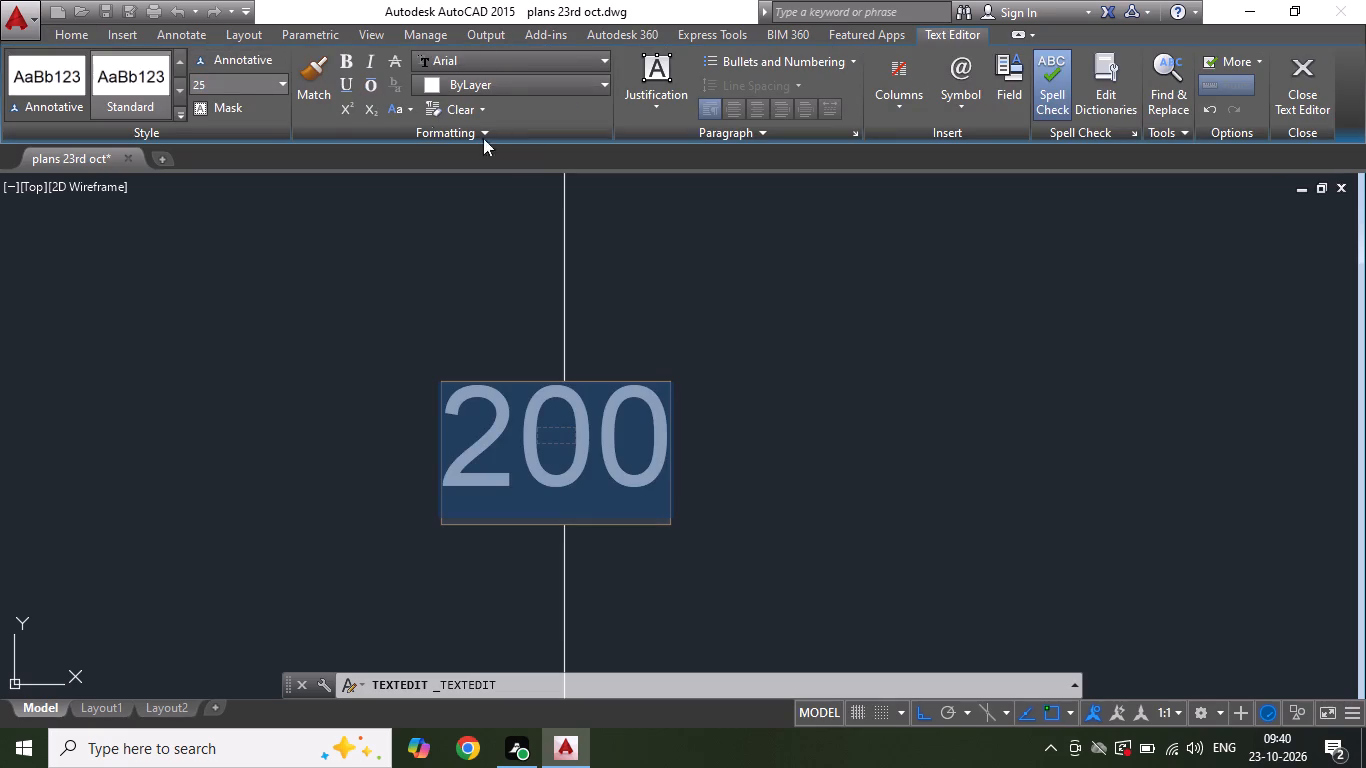
click(626, 330)
Draw a horizontal line about 424 long leftward from the upper-left corner of the bottom footing block.
scroll(558, 442, down, 7)
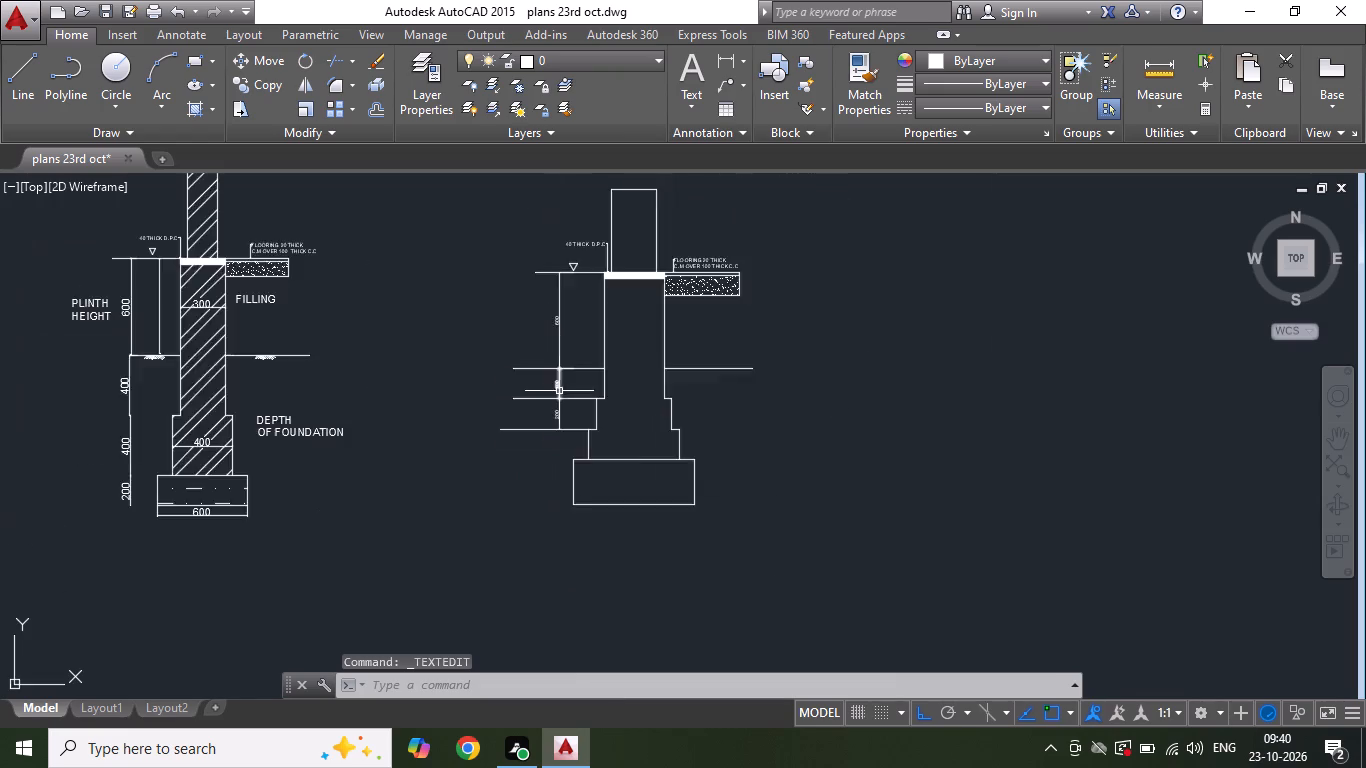
scroll(560, 428, up, 2)
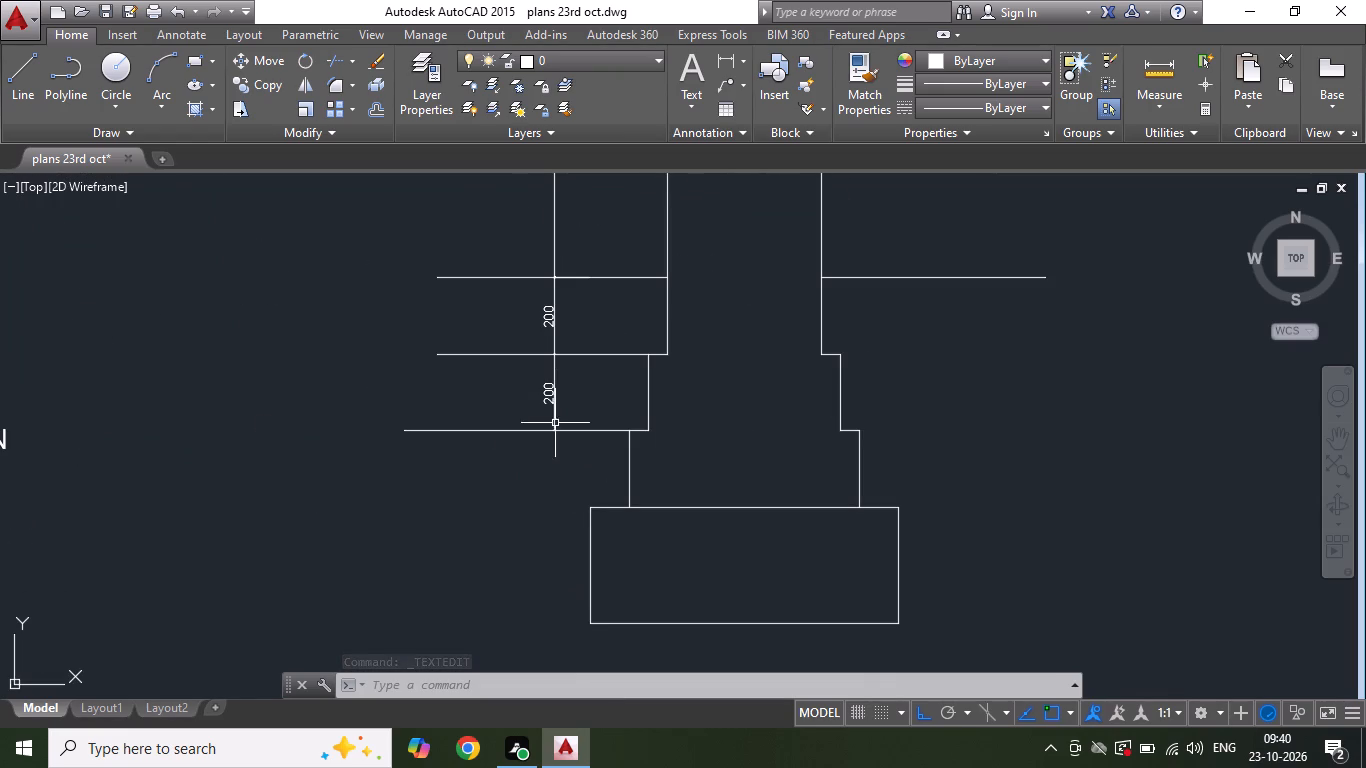
click(16, 90)
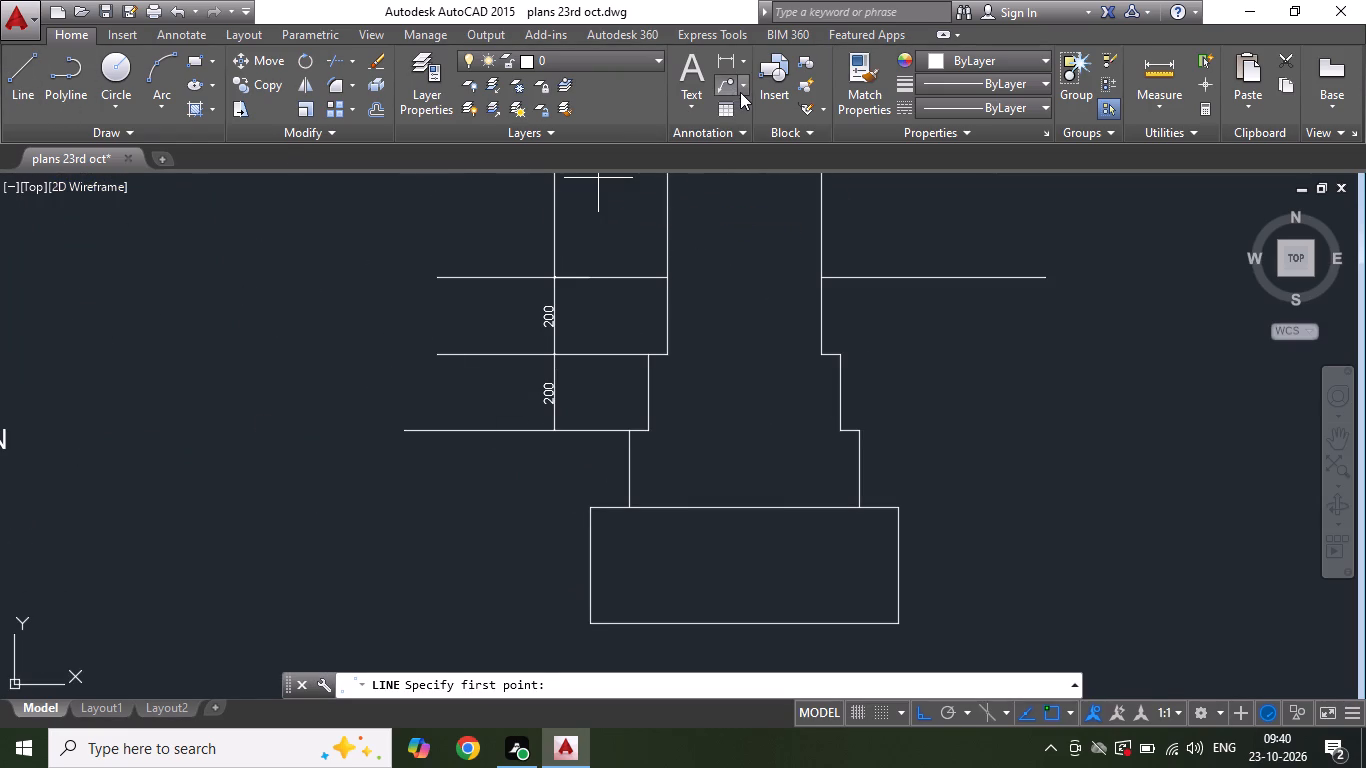
click(36, 101)
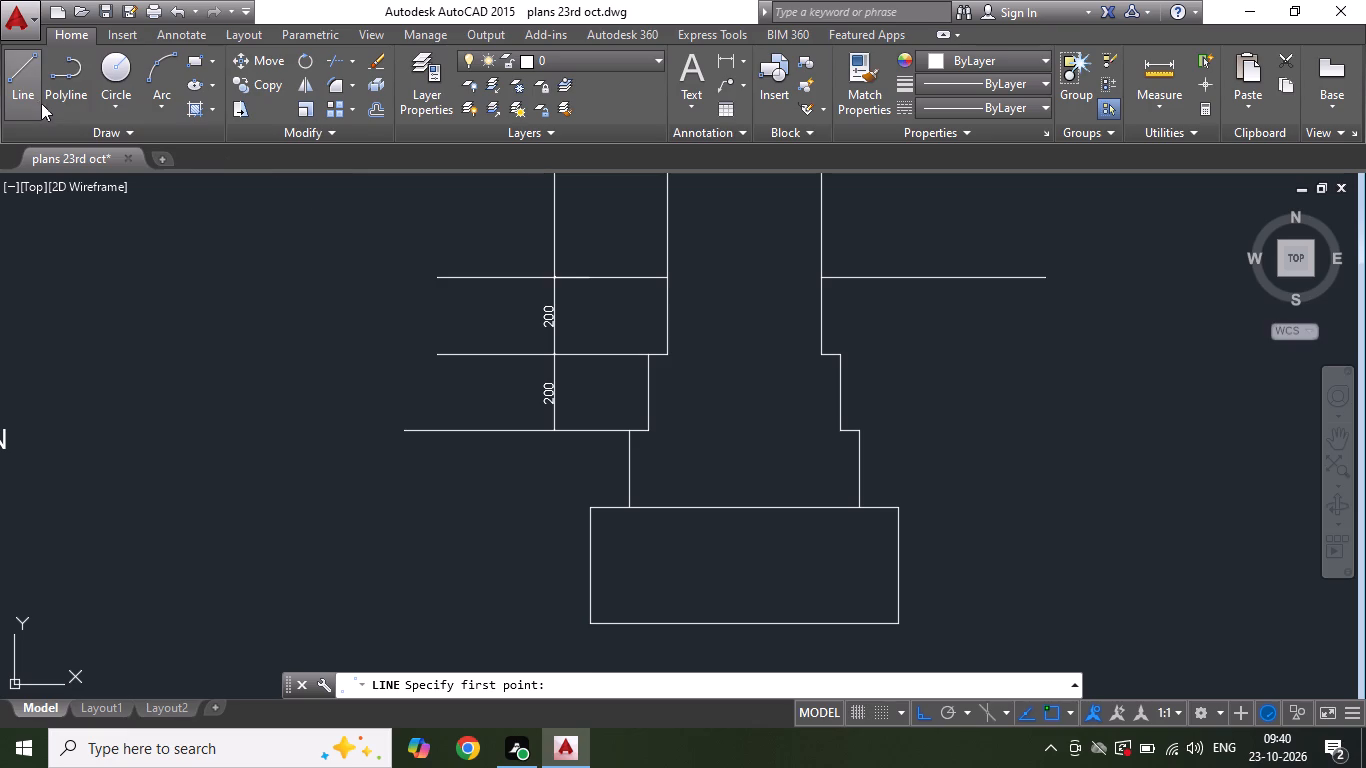
click(588, 509)
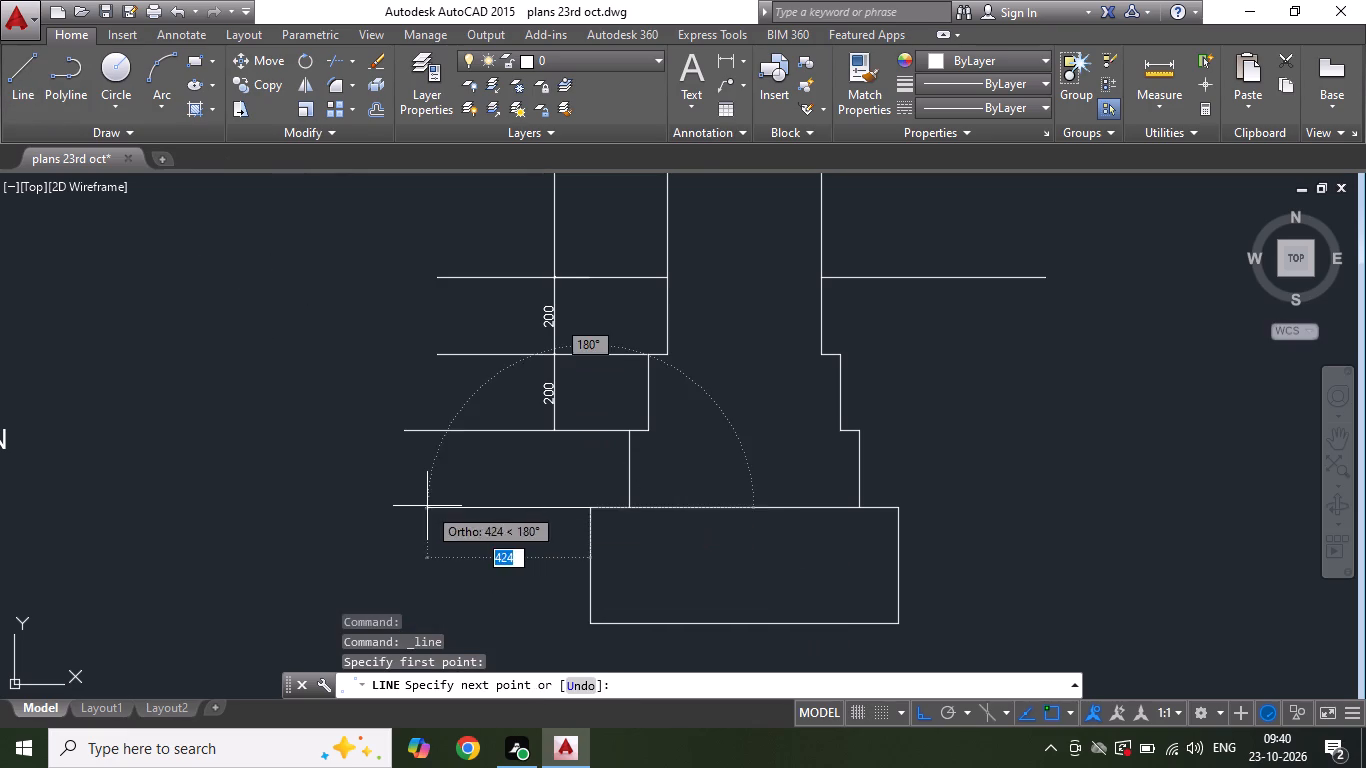
click(427, 506)
key(Escape)
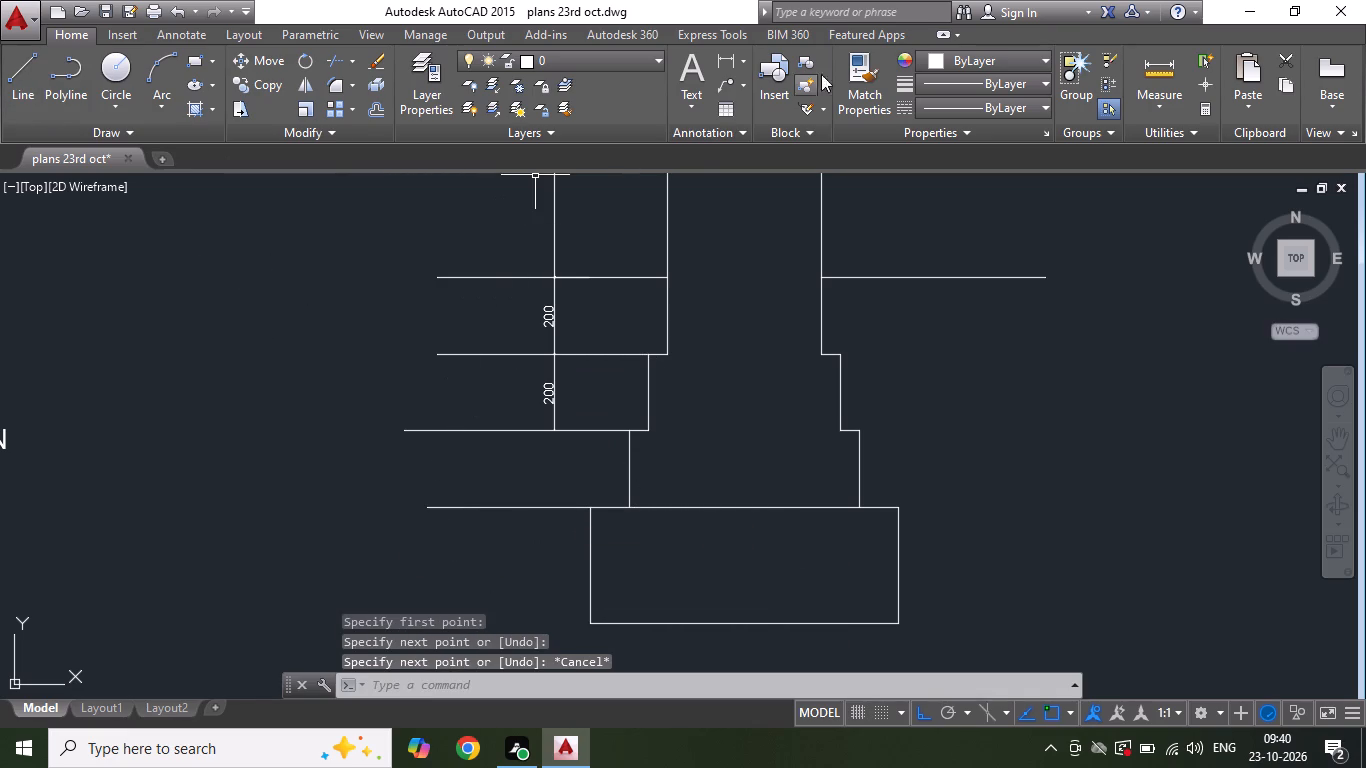
Add a vertical linear dimension from the second footing-step line to the line at the bottom block's top, aligned with the dimensions above.
click(732, 57)
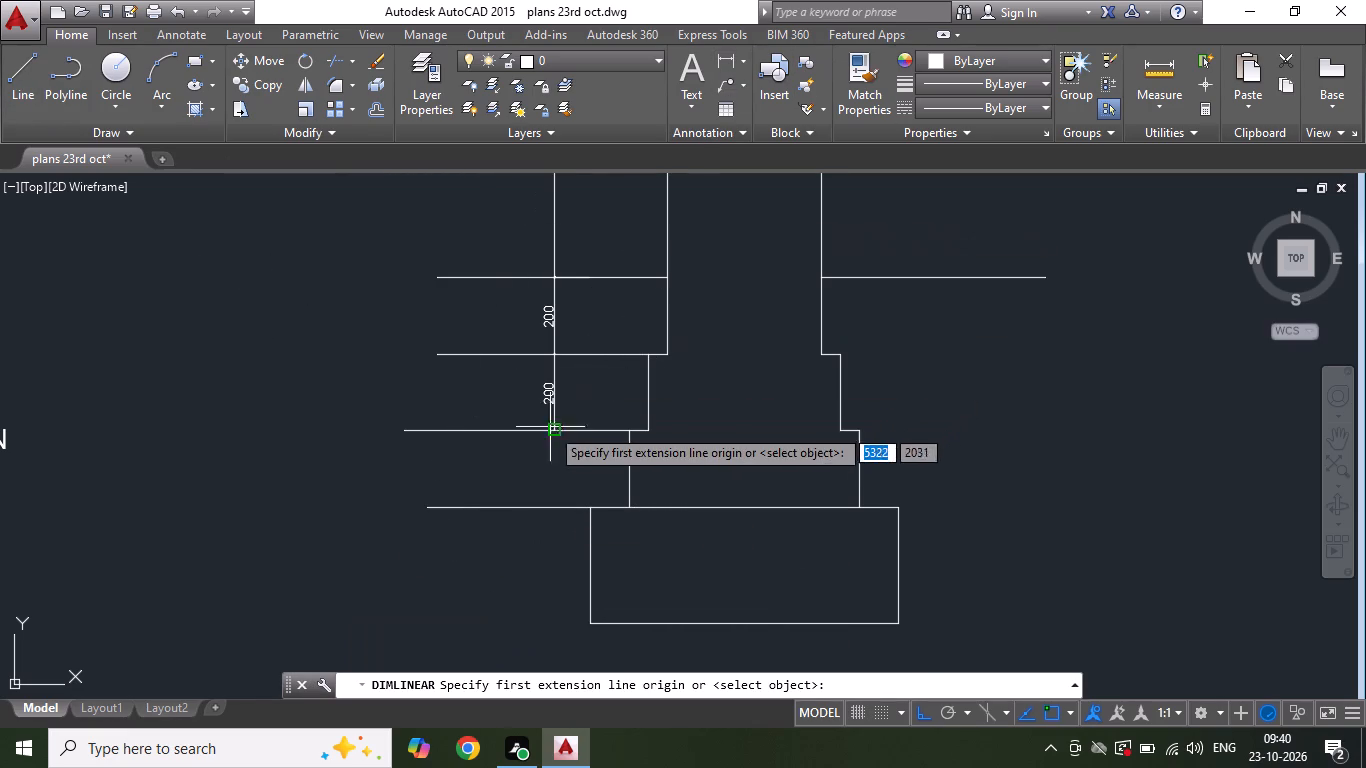
click(553, 431)
click(557, 514)
scroll(556, 471, up, 2)
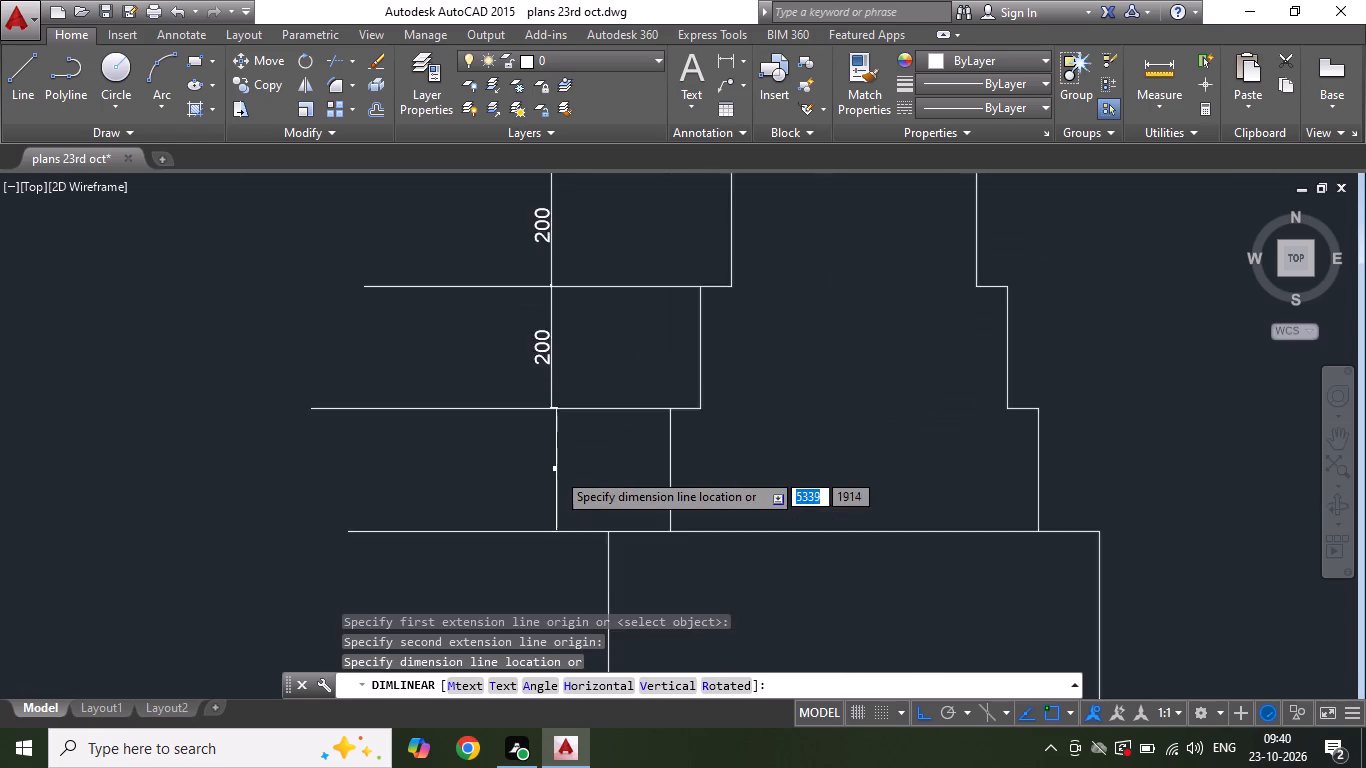
click(545, 470)
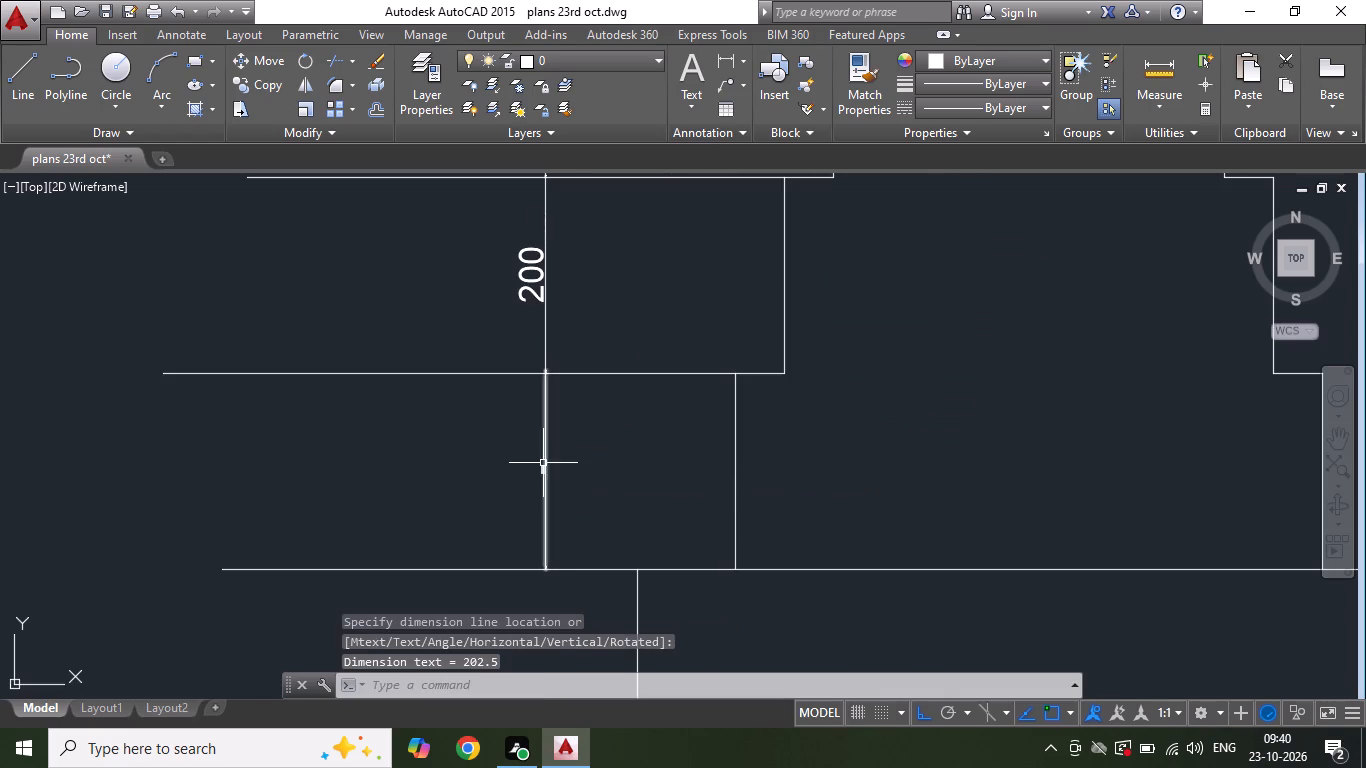
Override the text of the dimension directly above the bottom footing block with 200 and set its text height to 25.
scroll(543, 463, up, 2)
double_click(535, 489)
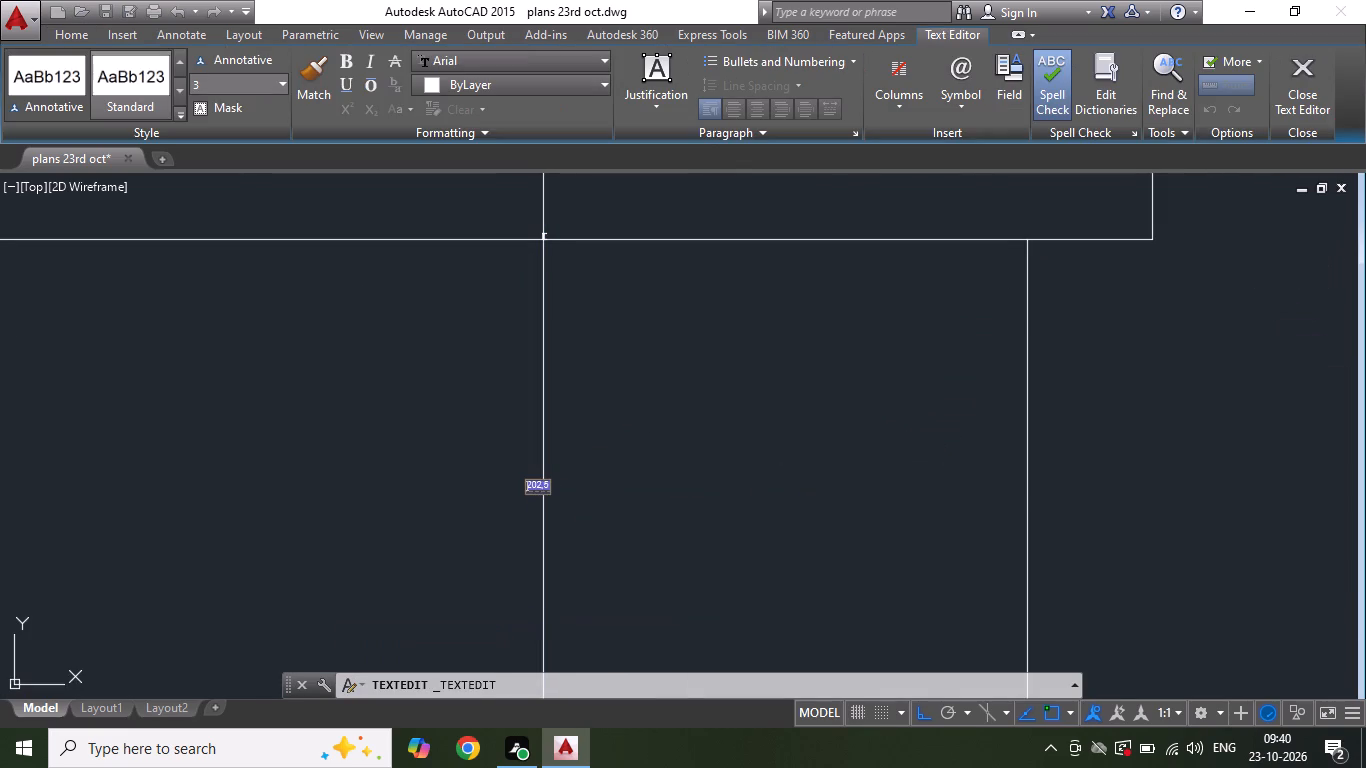
key(ctrl+a)
text(200)
key(ctrl+a)
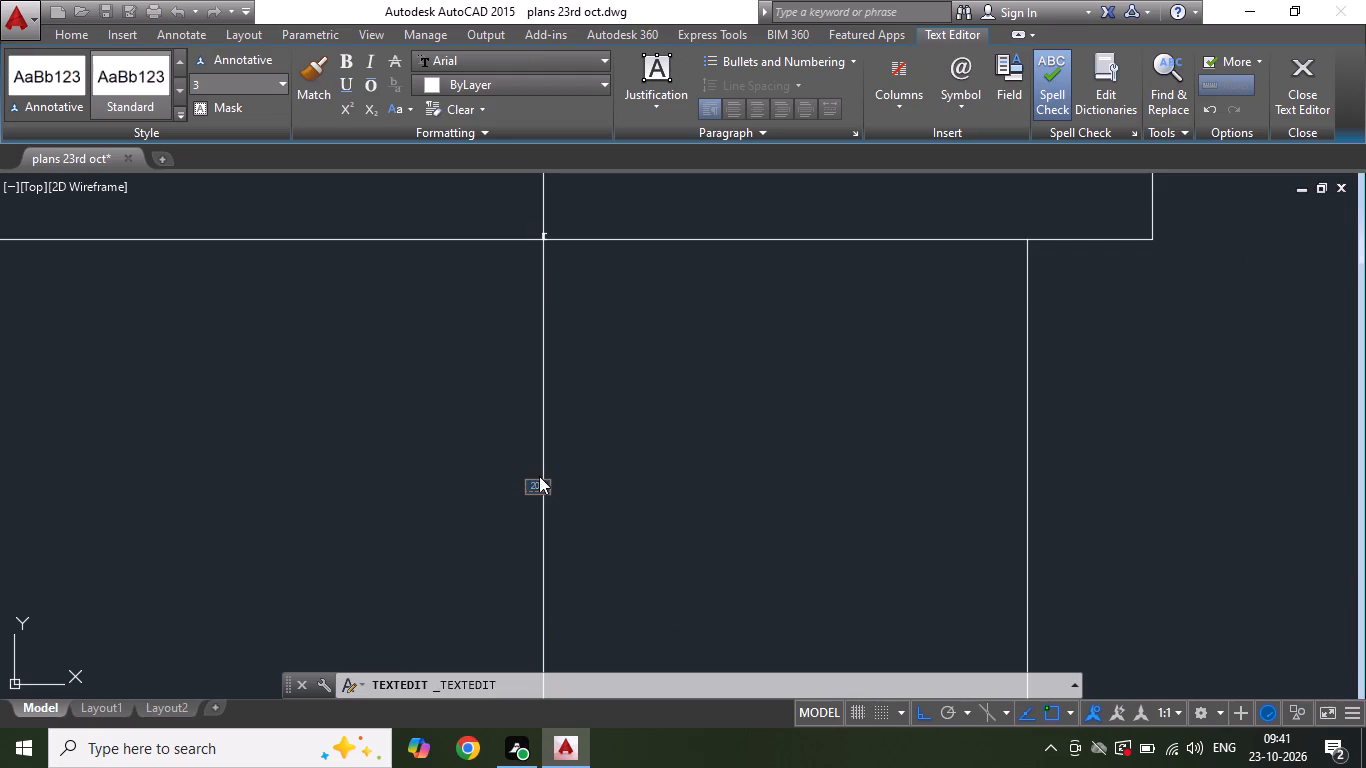
click(238, 85)
key(2)
key(Return)
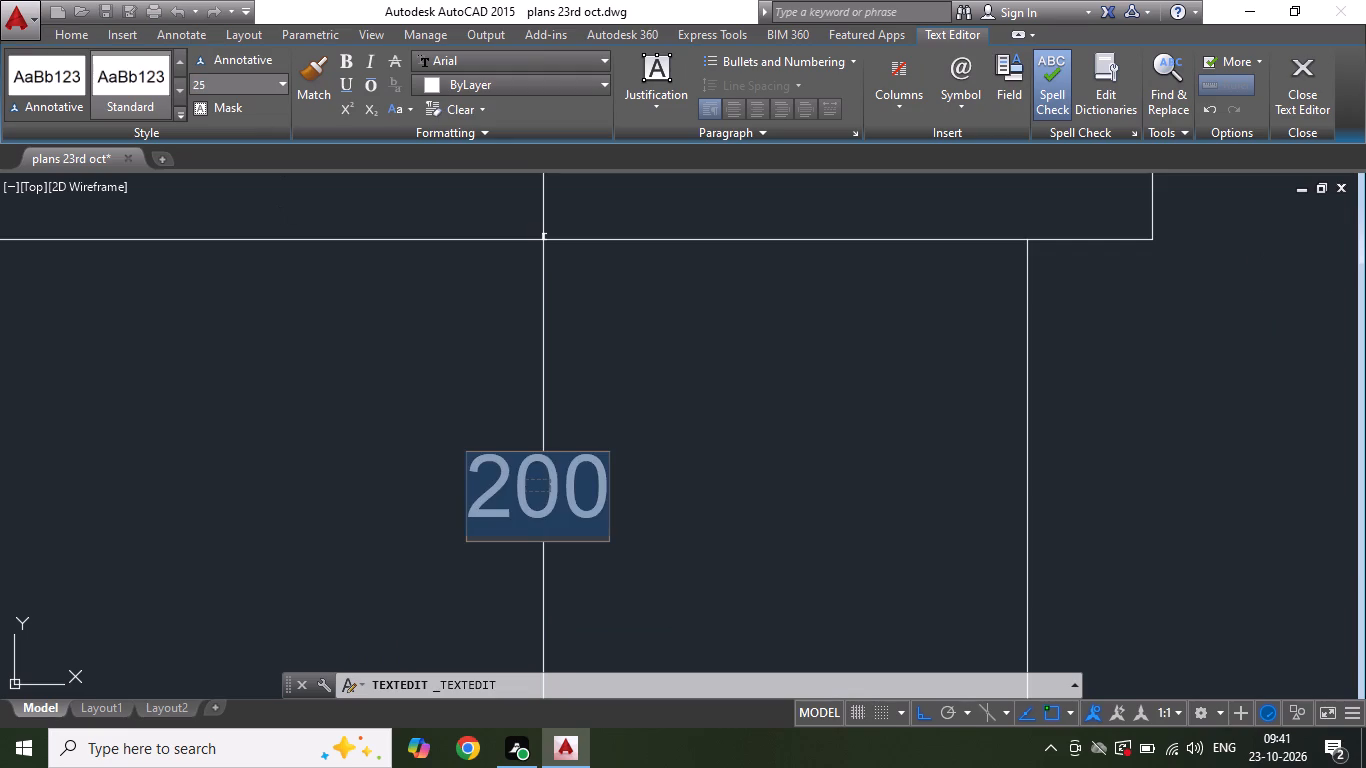
click(578, 307)
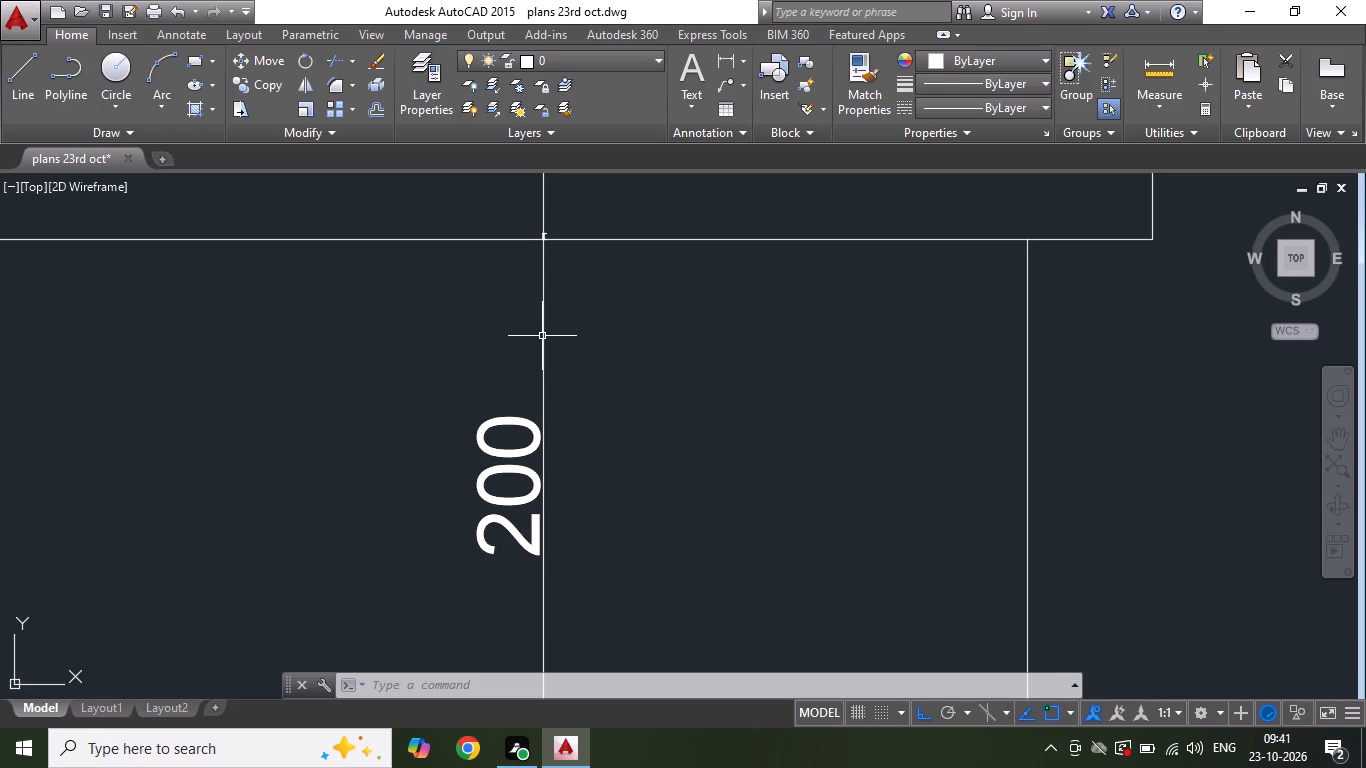
Save the drawing.
scroll(447, 452, down, 6)
scroll(507, 399, up, 2)
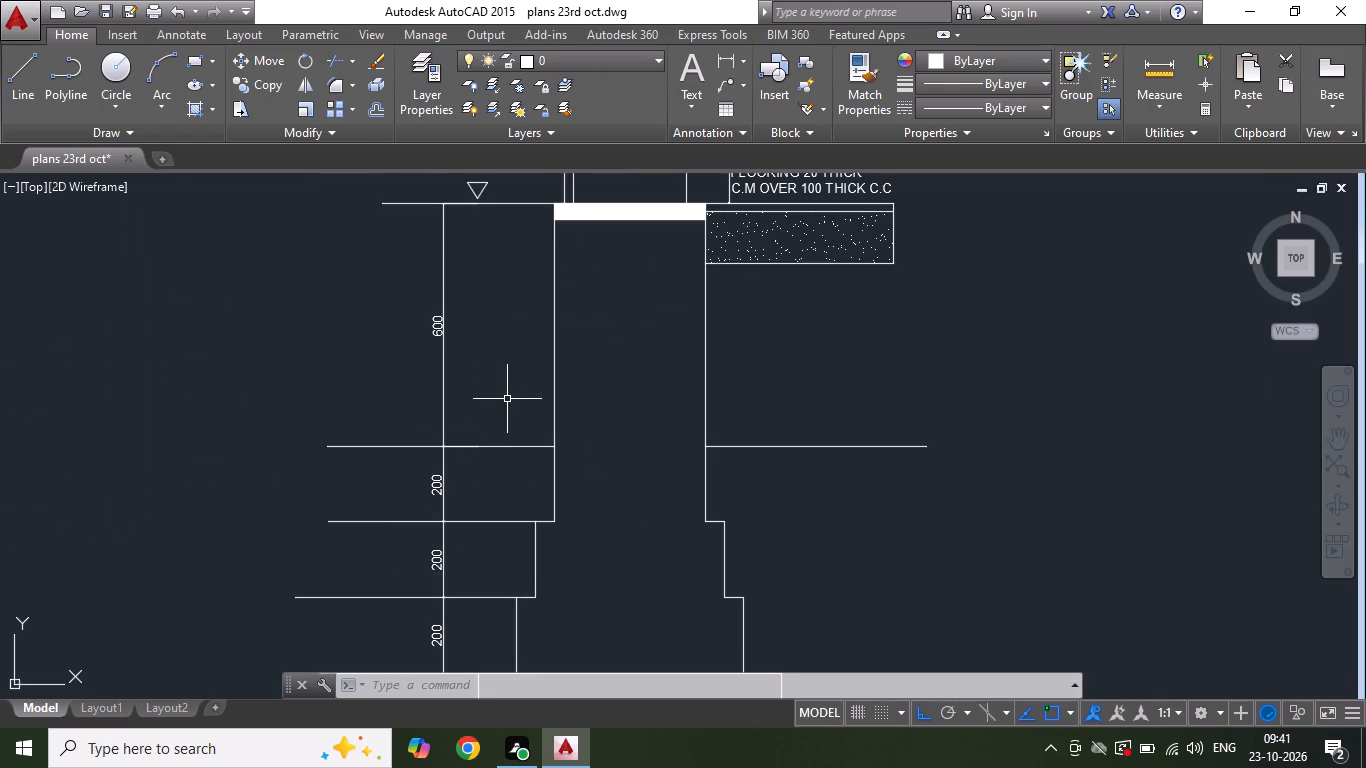
key(ctrl+s)
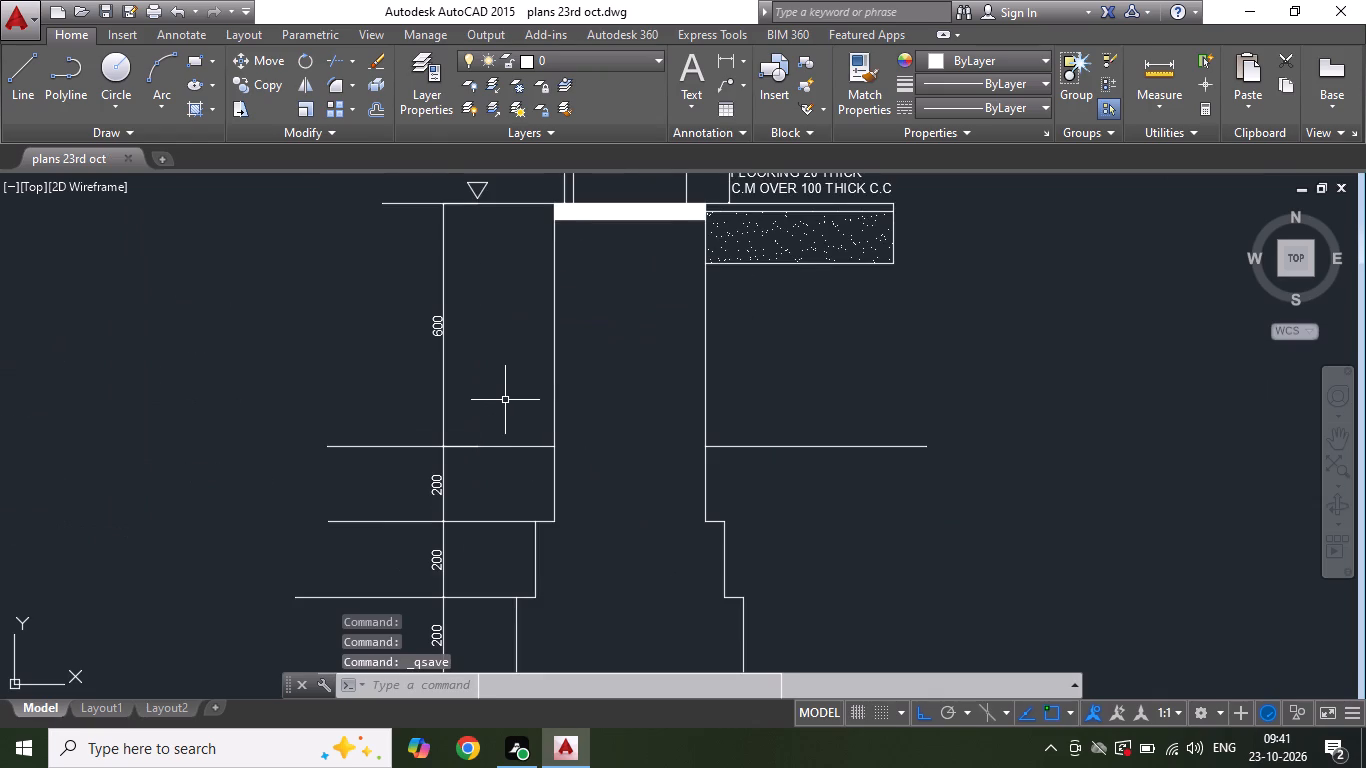
Draw a horizontal line leftward from the lower-left corner of the bottom footing block, extending past the extension lines above.
scroll(568, 380, down, 2)
scroll(543, 550, up, 2)
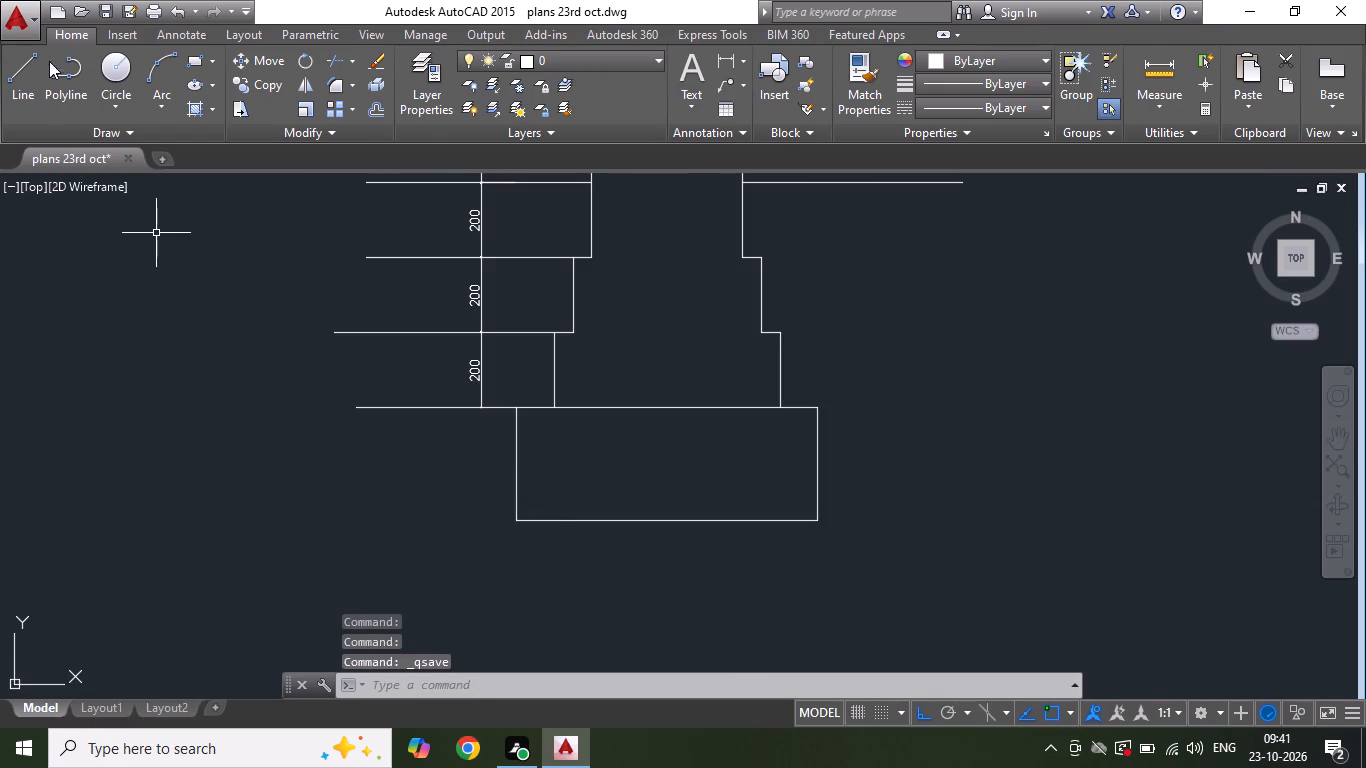
click(12, 85)
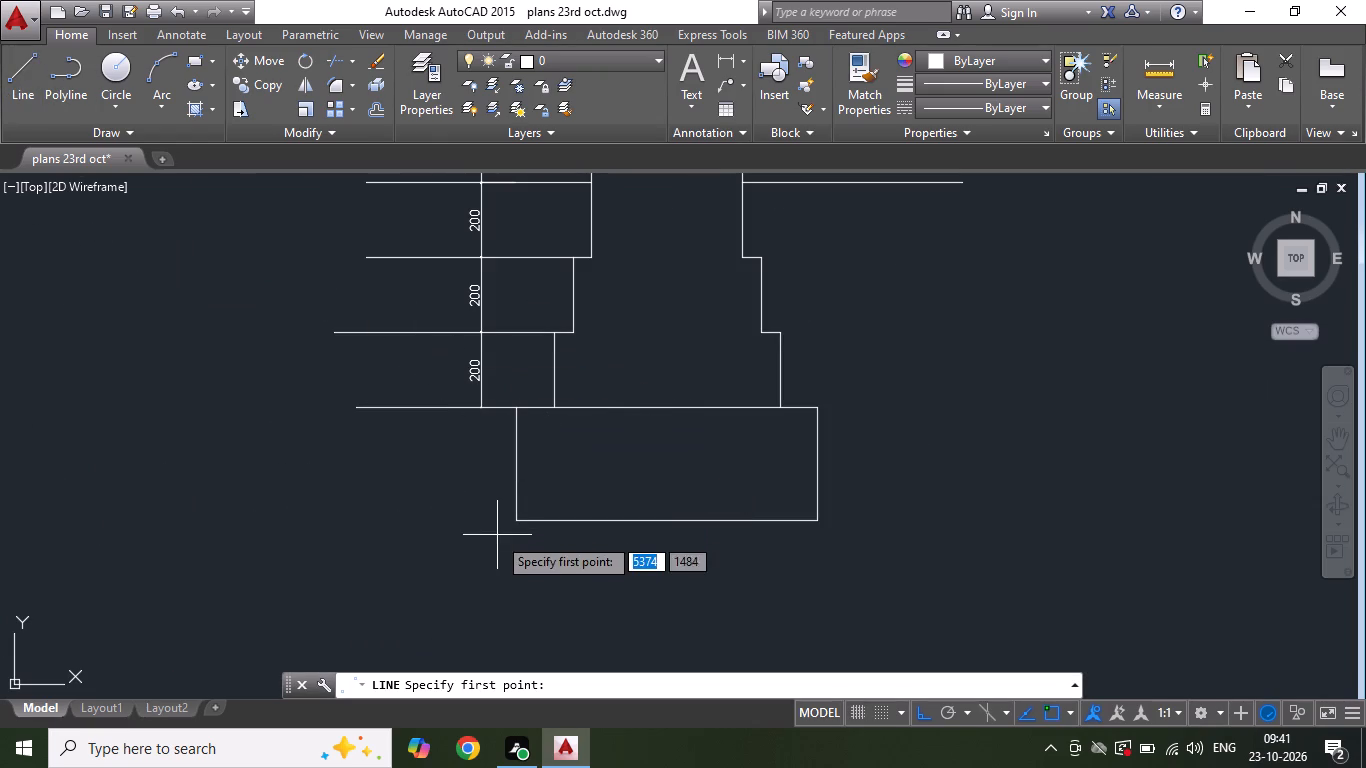
drag(512, 521, 500, 523)
click(247, 523)
key(Escape)
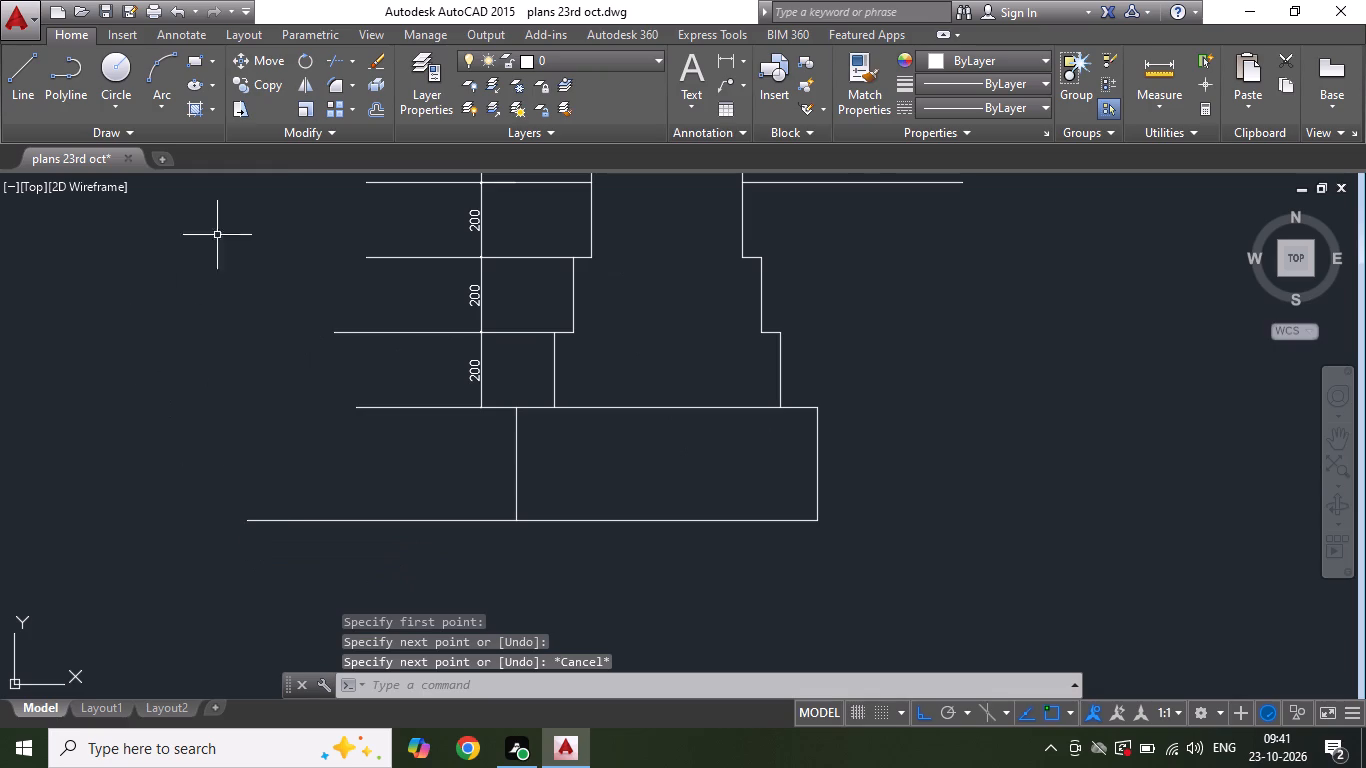
Add a vertical linear dimension for the bottom footing block's height, aligned with the dimension chain above.
click(729, 65)
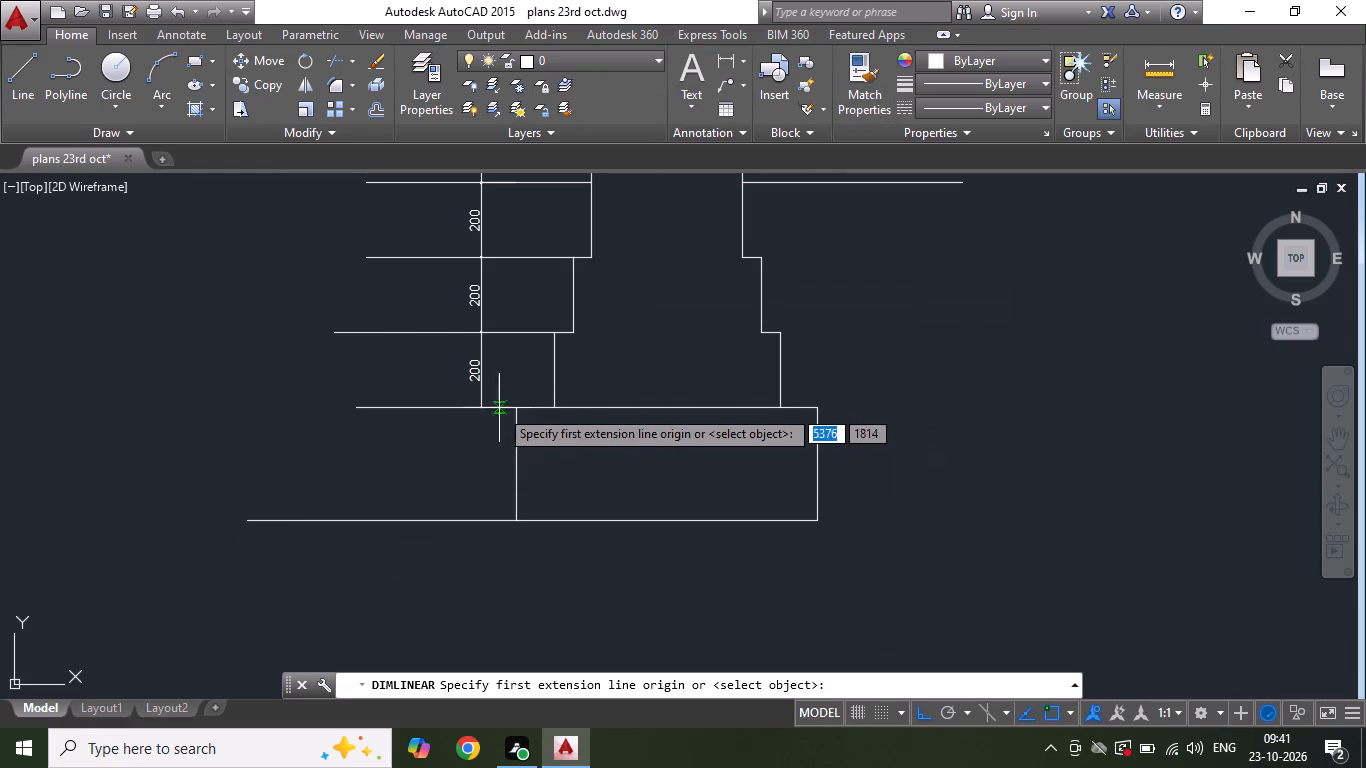
click(480, 409)
click(478, 527)
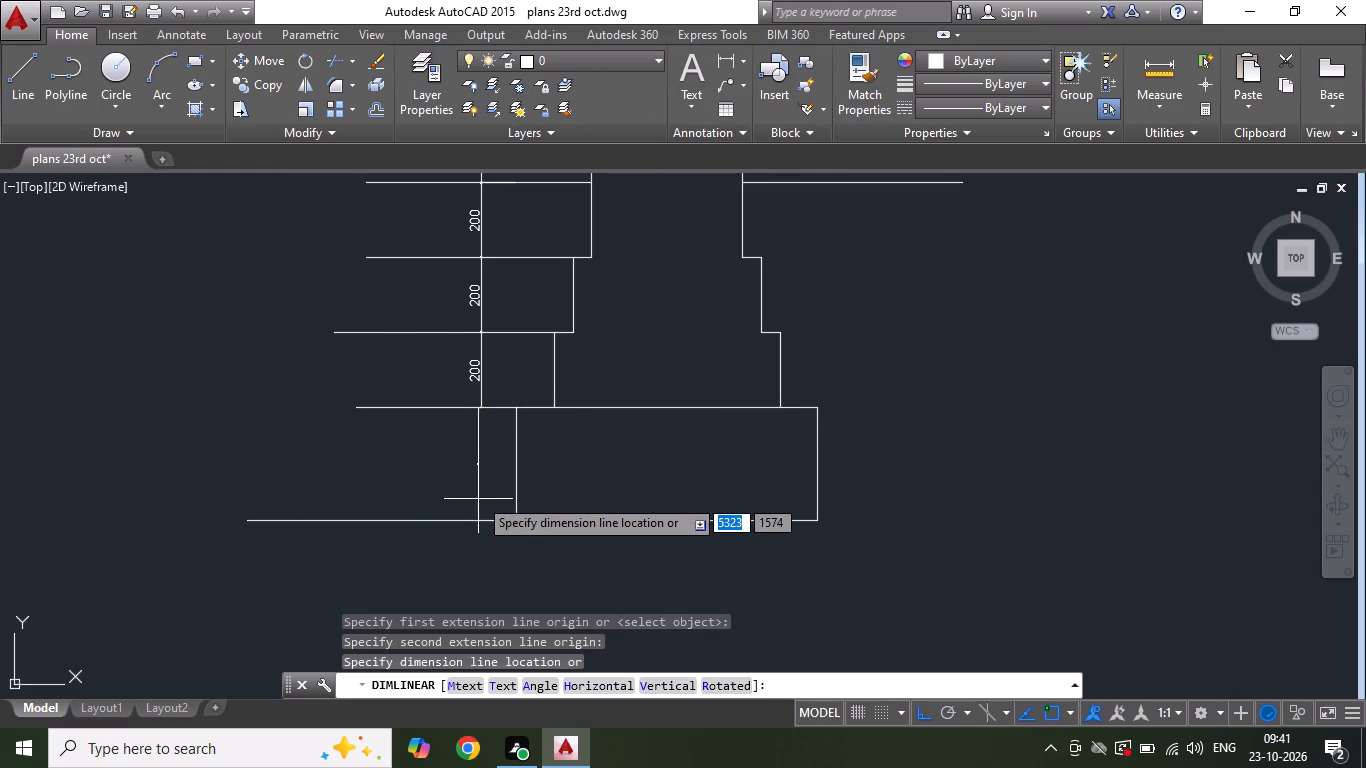
scroll(478, 484, up, 2)
click(478, 482)
Set the text height of the bottom footing block's height dimension to 25.
scroll(462, 425, up, 4)
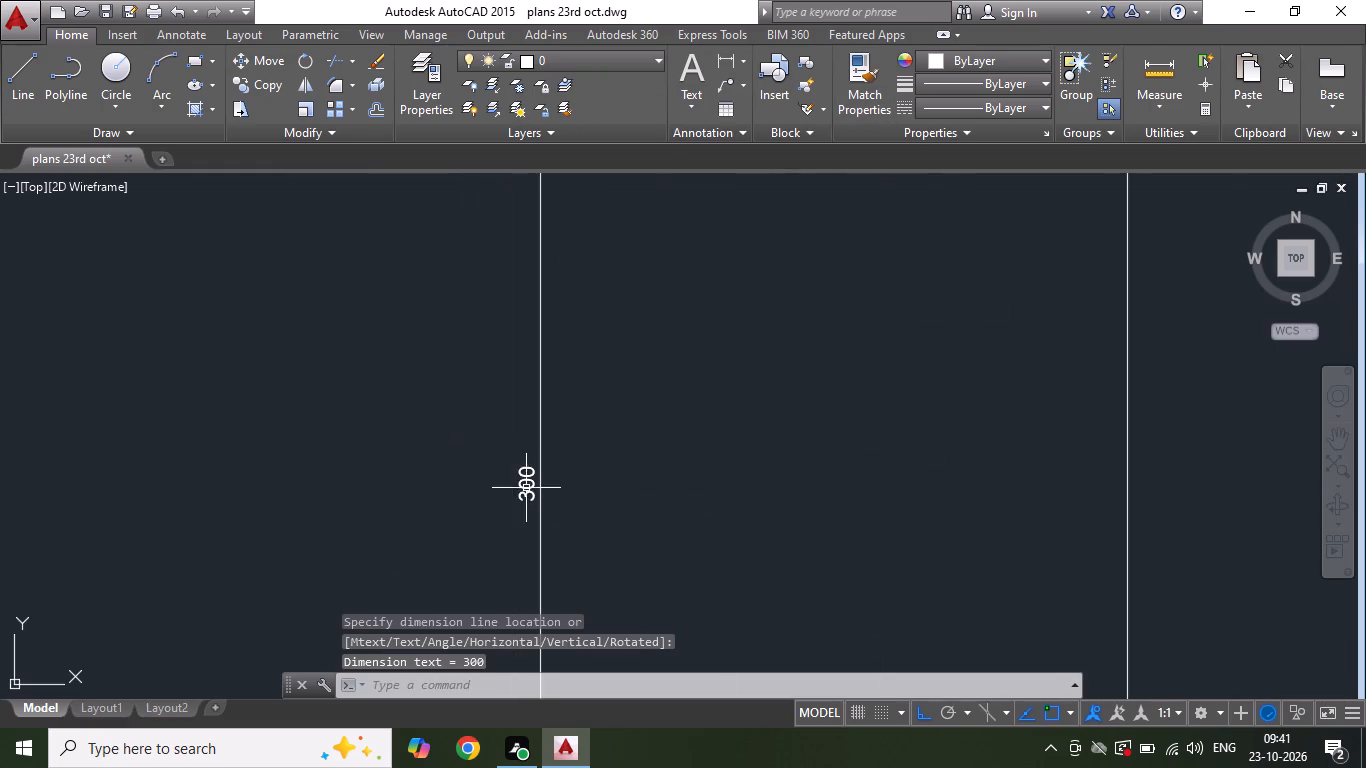
double_click(526, 488)
key(ctrl+a)
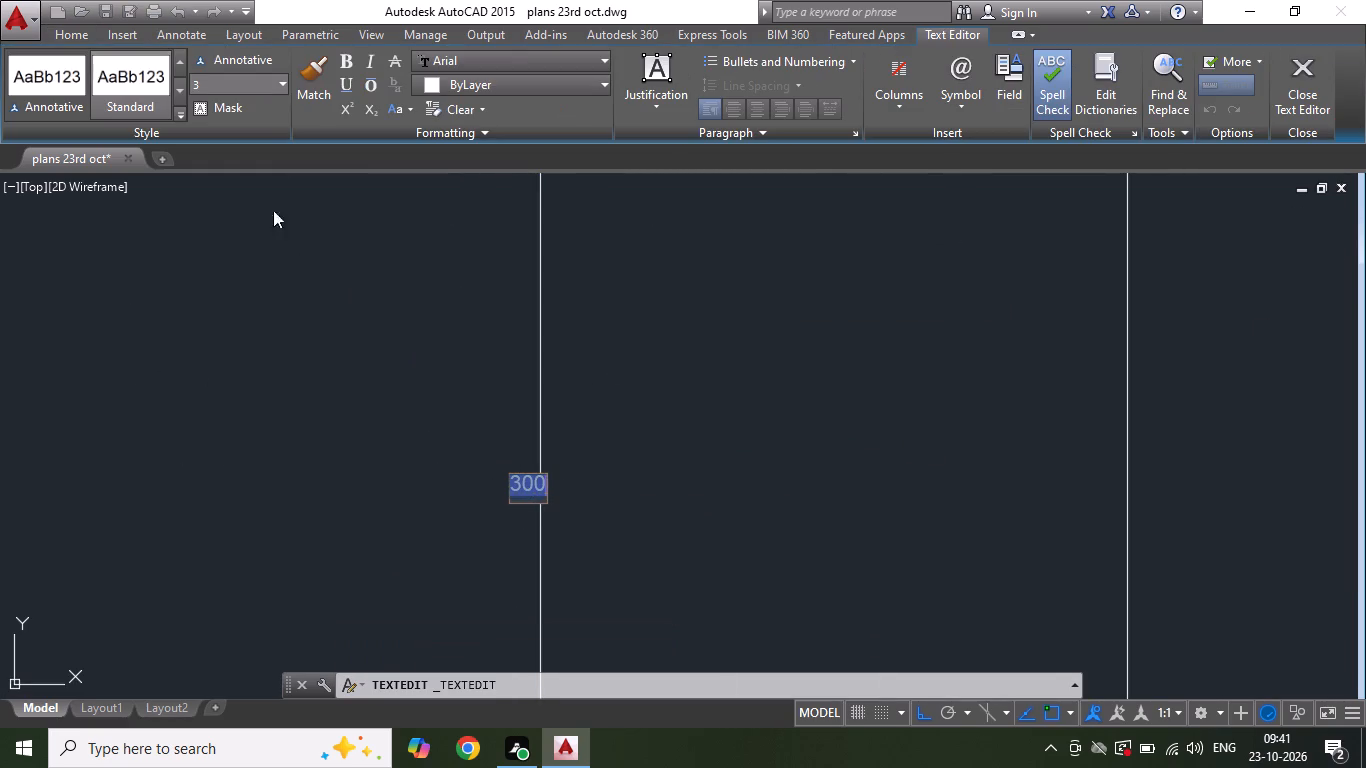
click(237, 87)
text(25)
key(Return)
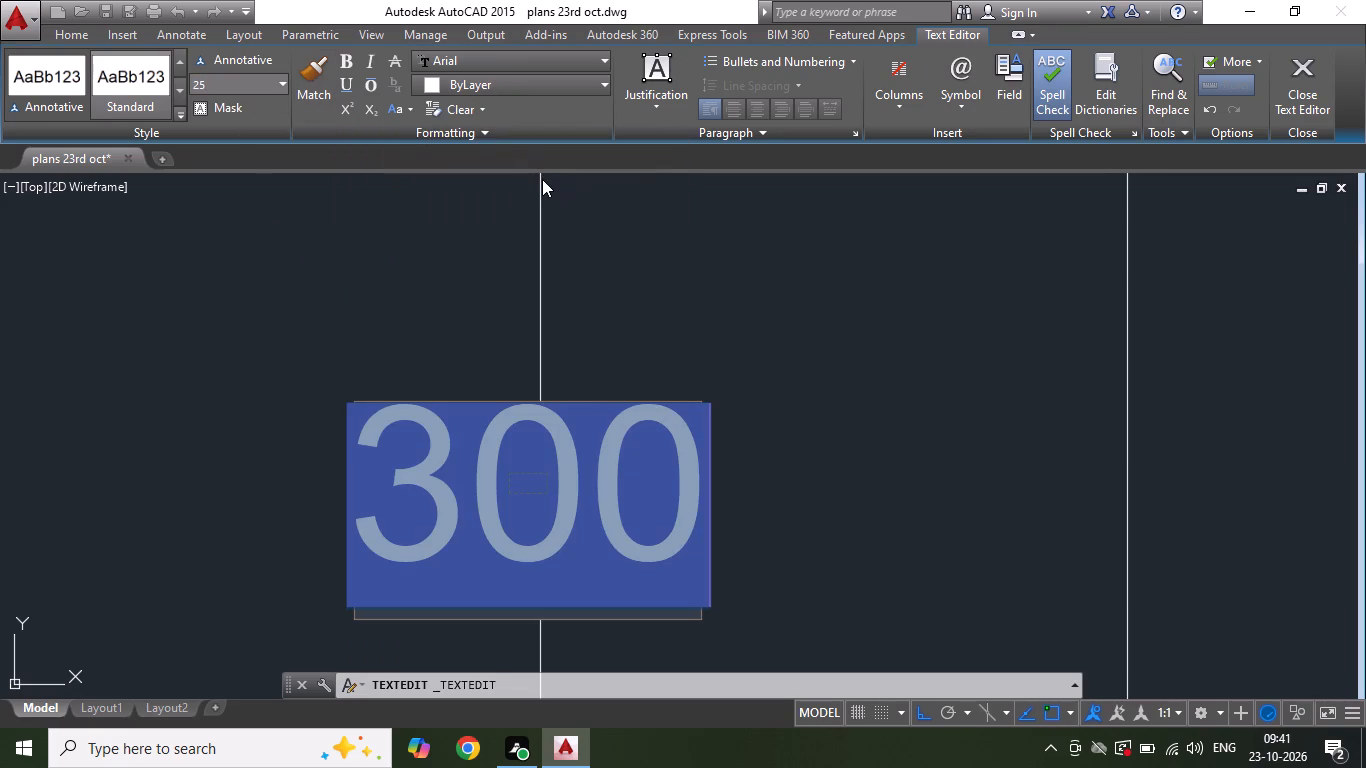
click(381, 300)
scroll(483, 390, down, 4)
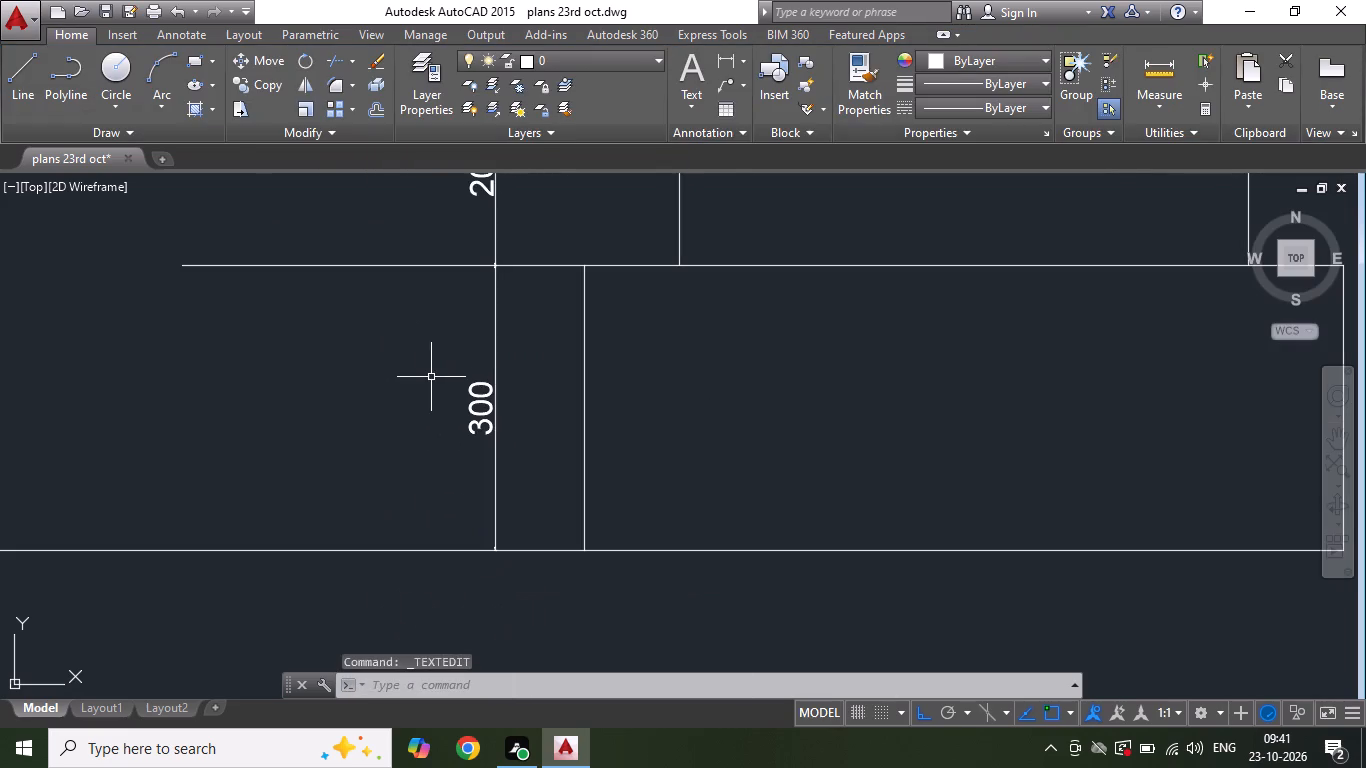
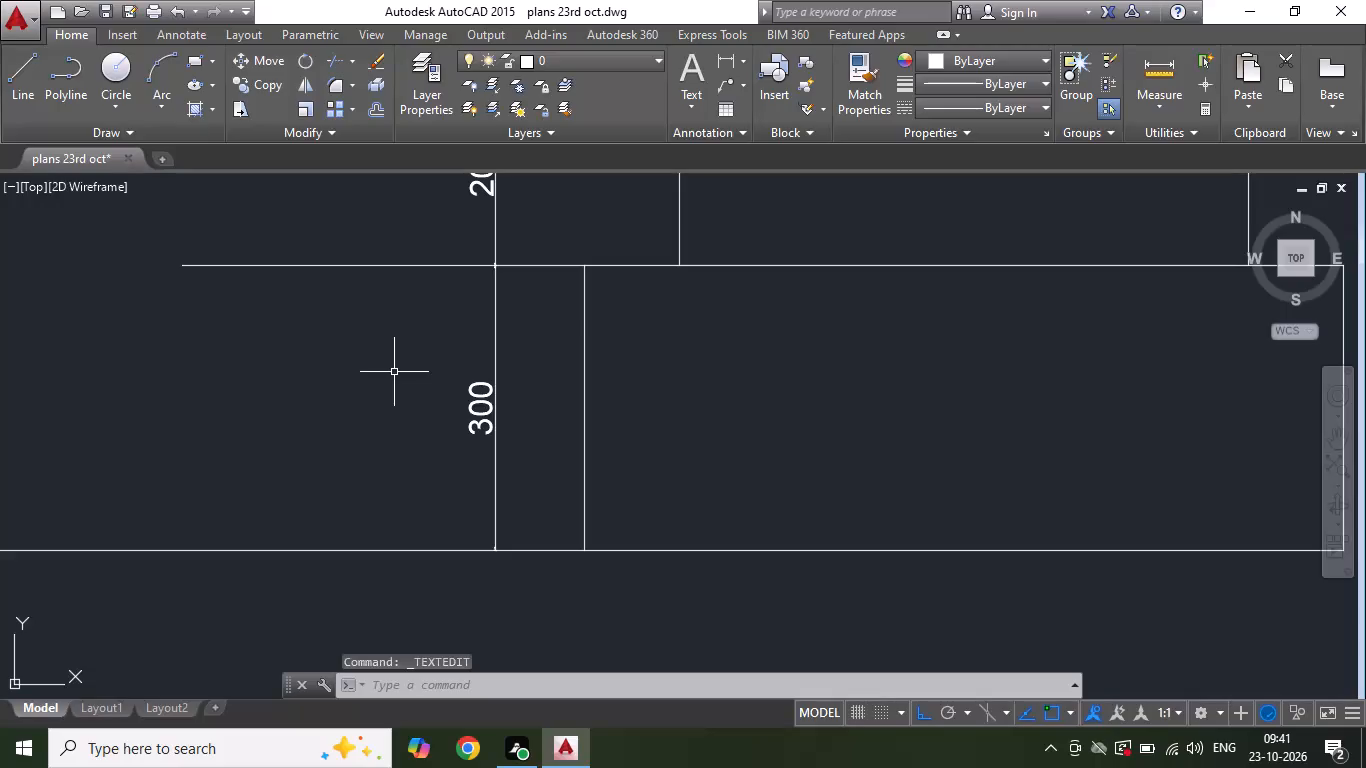
Save the drawing.
key(ctrl+s)
Add a horizontal linear dimension across the full width of the footing's base block, placed just below its bottom edge.
scroll(704, 540, down, 5)
scroll(676, 481, up, 3)
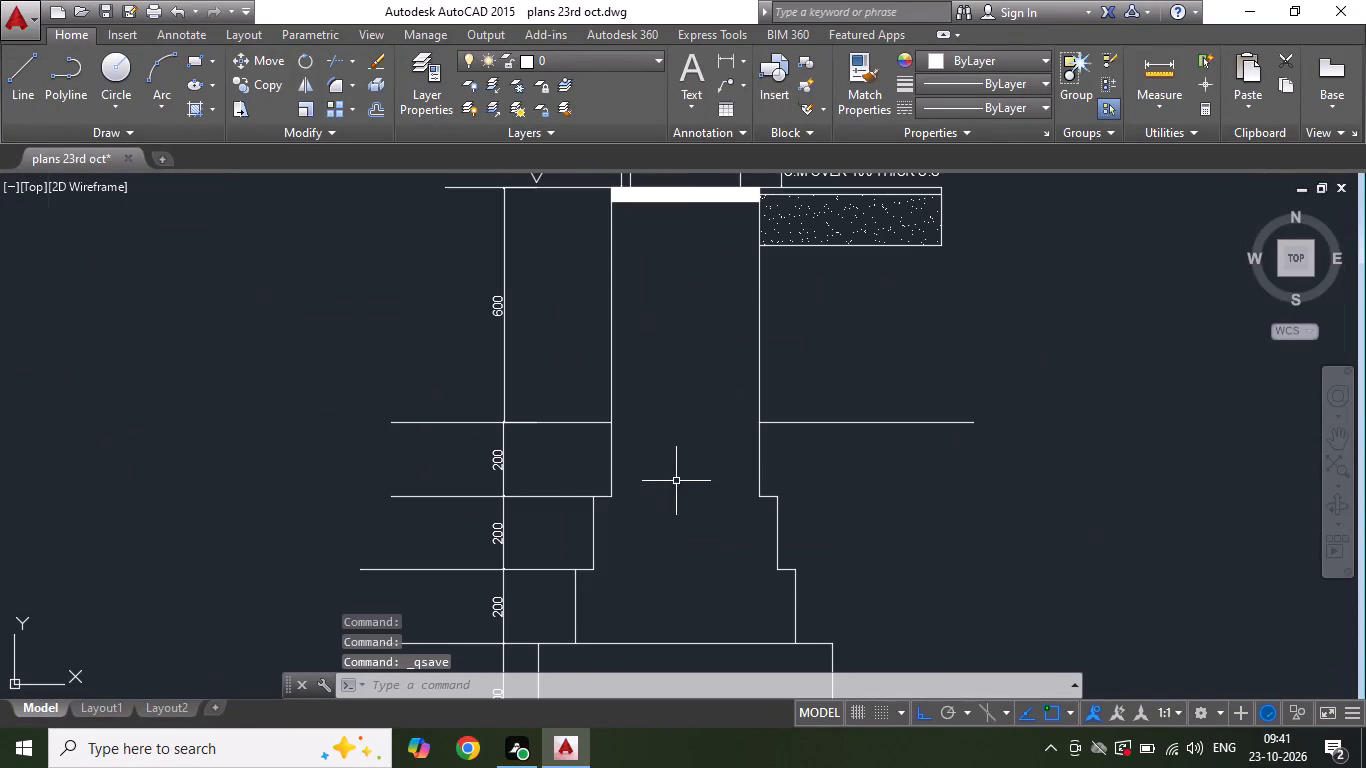
click(22, 72)
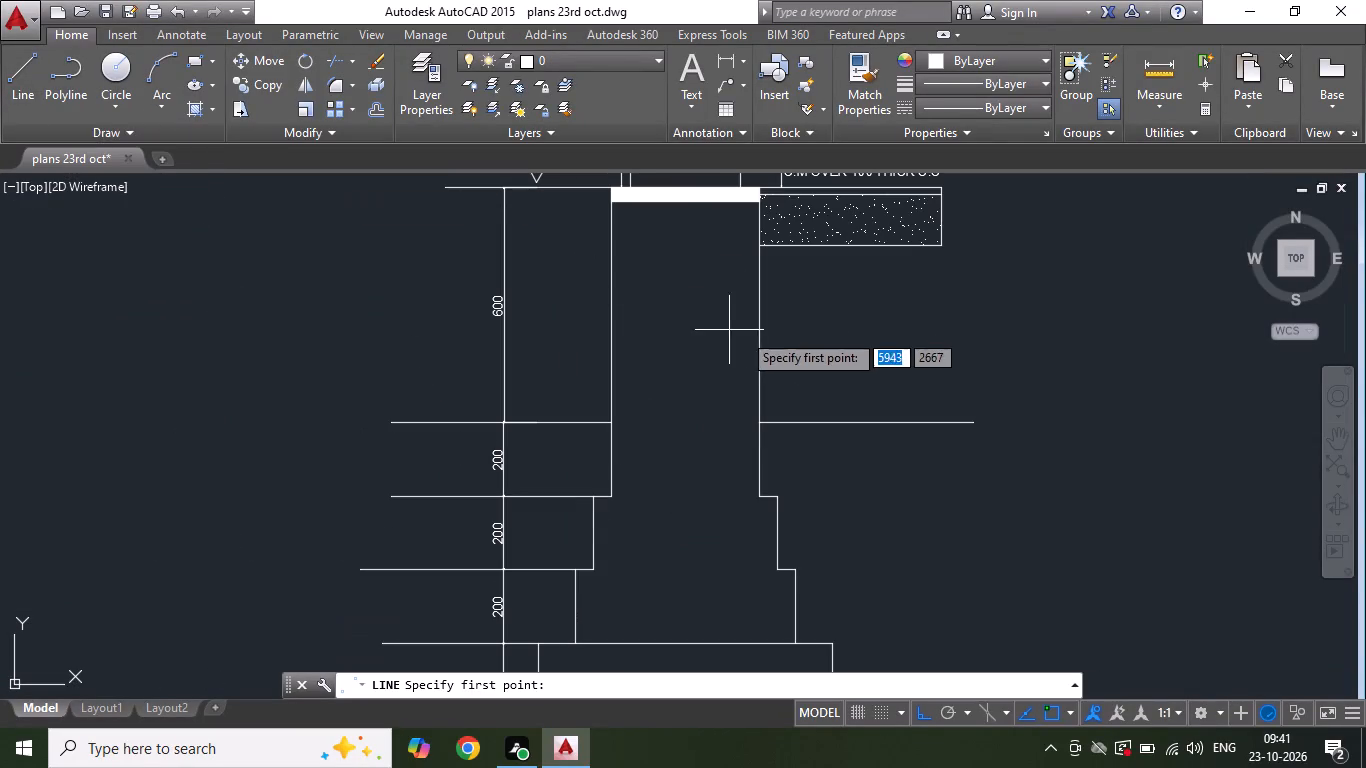
scroll(749, 336, down, 1)
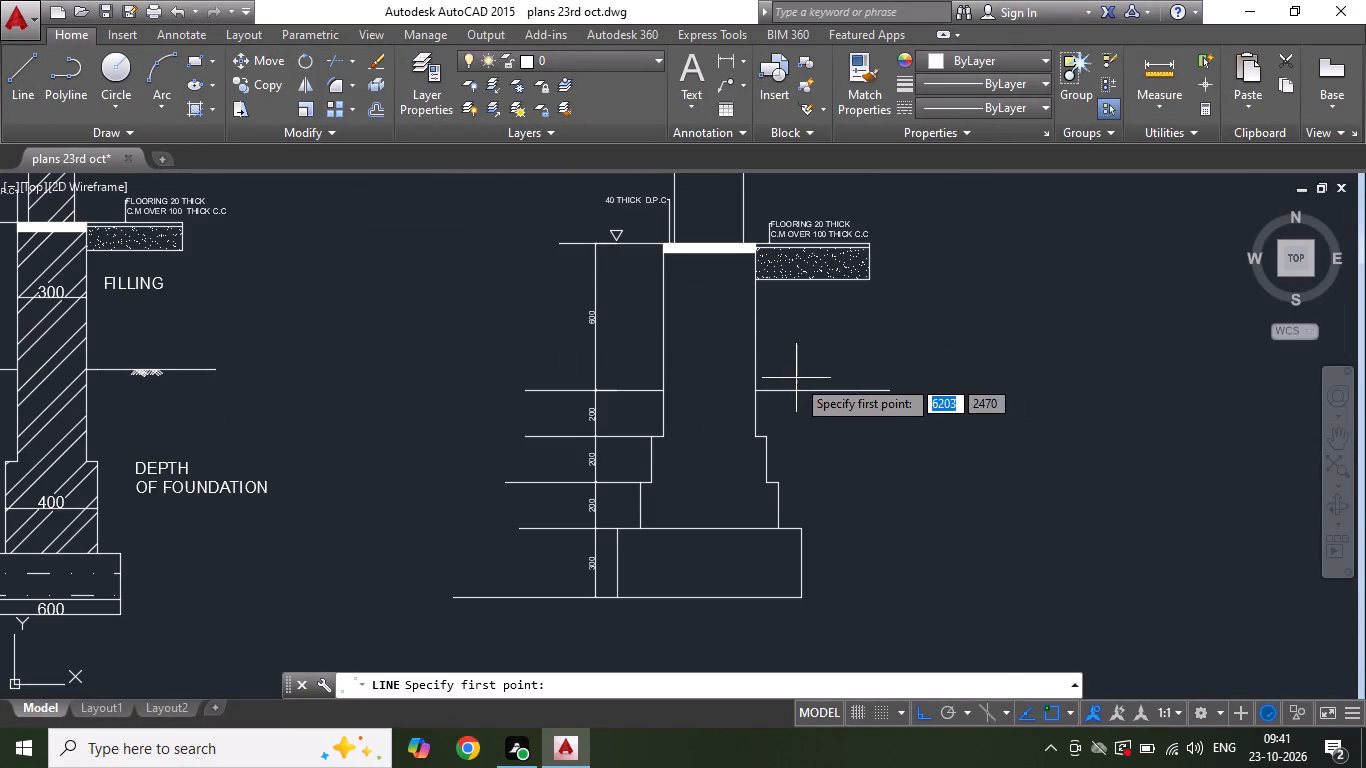
click(725, 65)
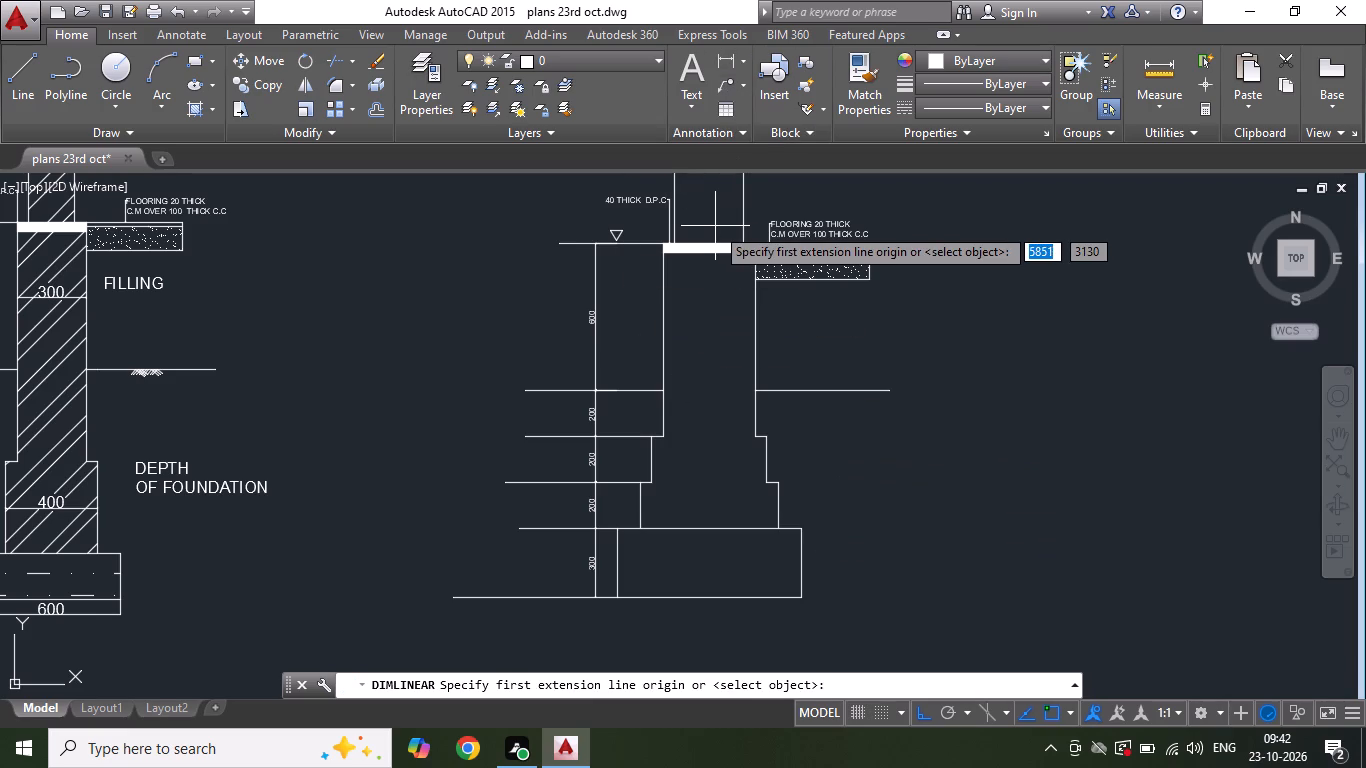
scroll(707, 230, down, 2)
scroll(632, 562, up, 3)
click(665, 487)
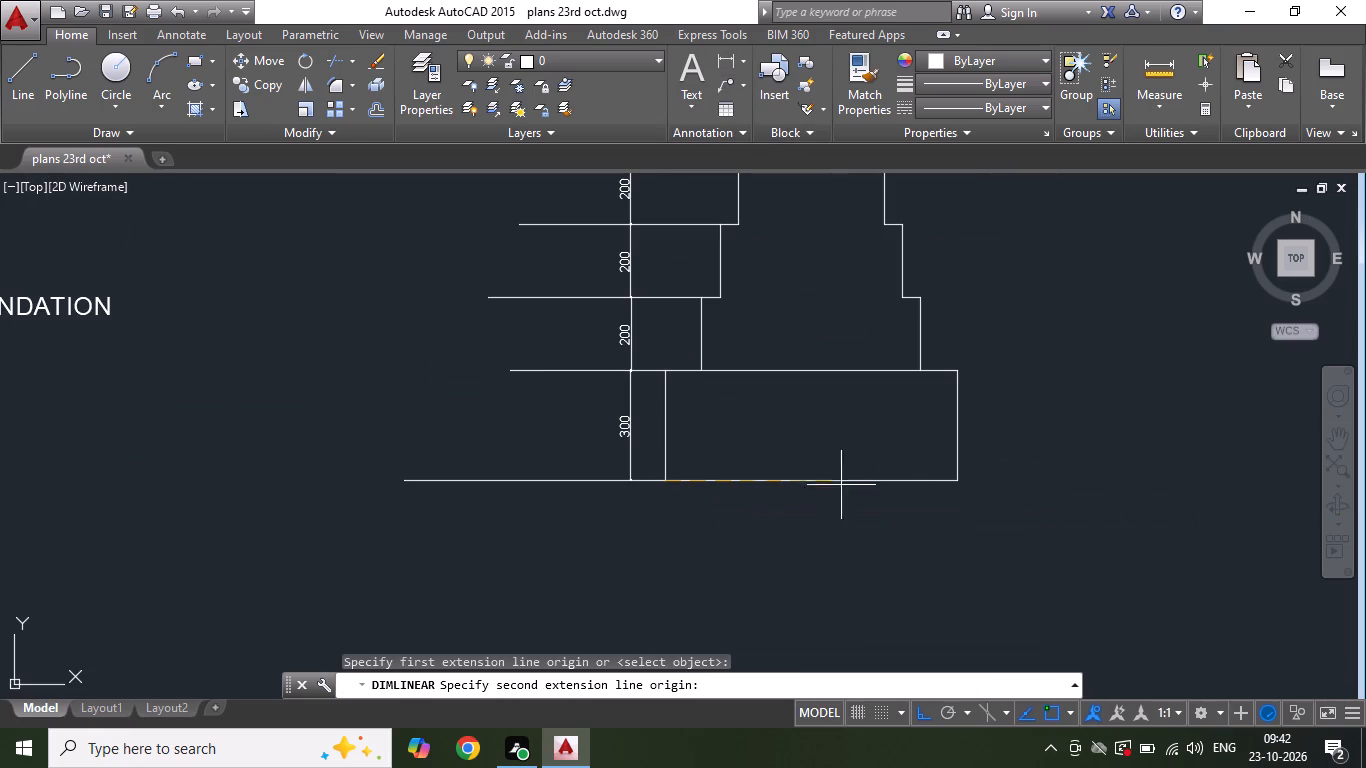
click(955, 479)
scroll(915, 498, up, 2)
click(893, 492)
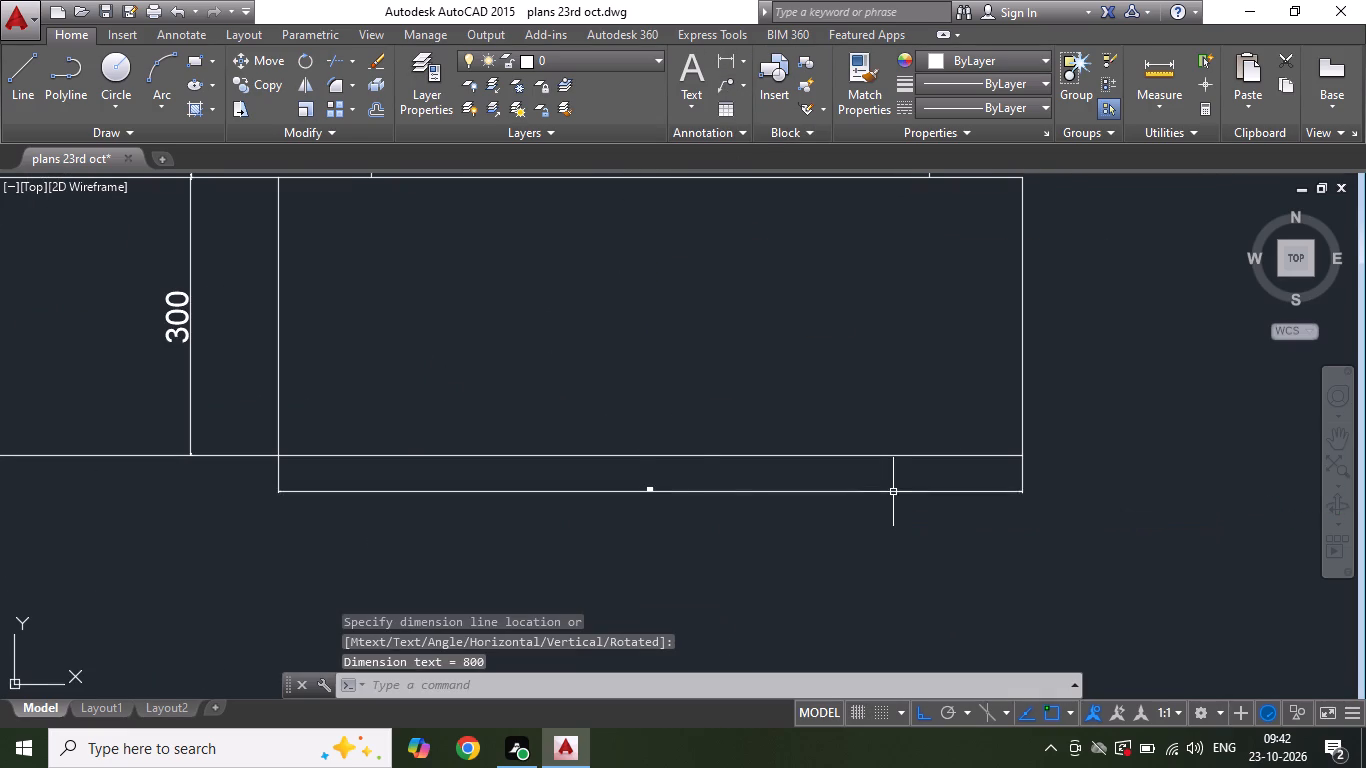
Set the text height of the base width dimension to 25.
scroll(654, 467, up, 4)
double_click(592, 487)
key(ctrl+a)
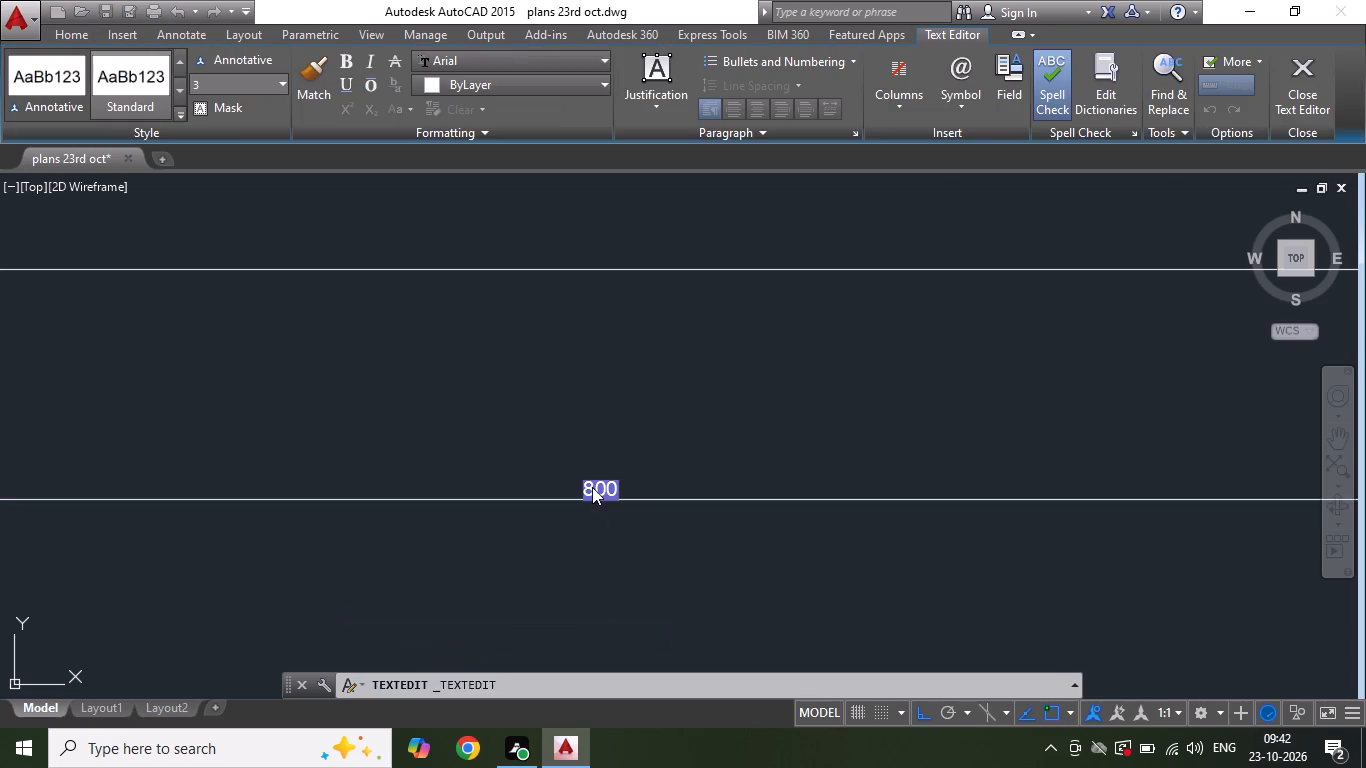
click(233, 79)
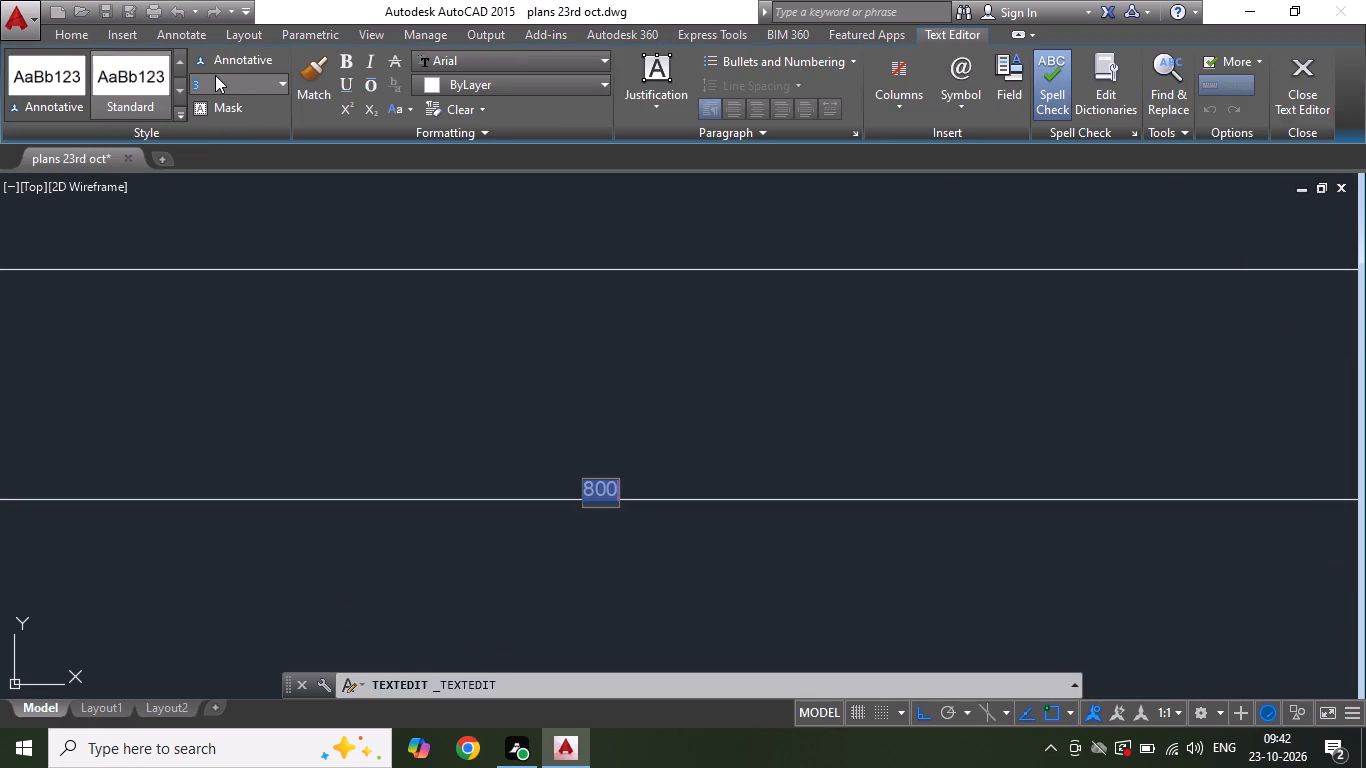
text(25)
key(Return)
click(403, 305)
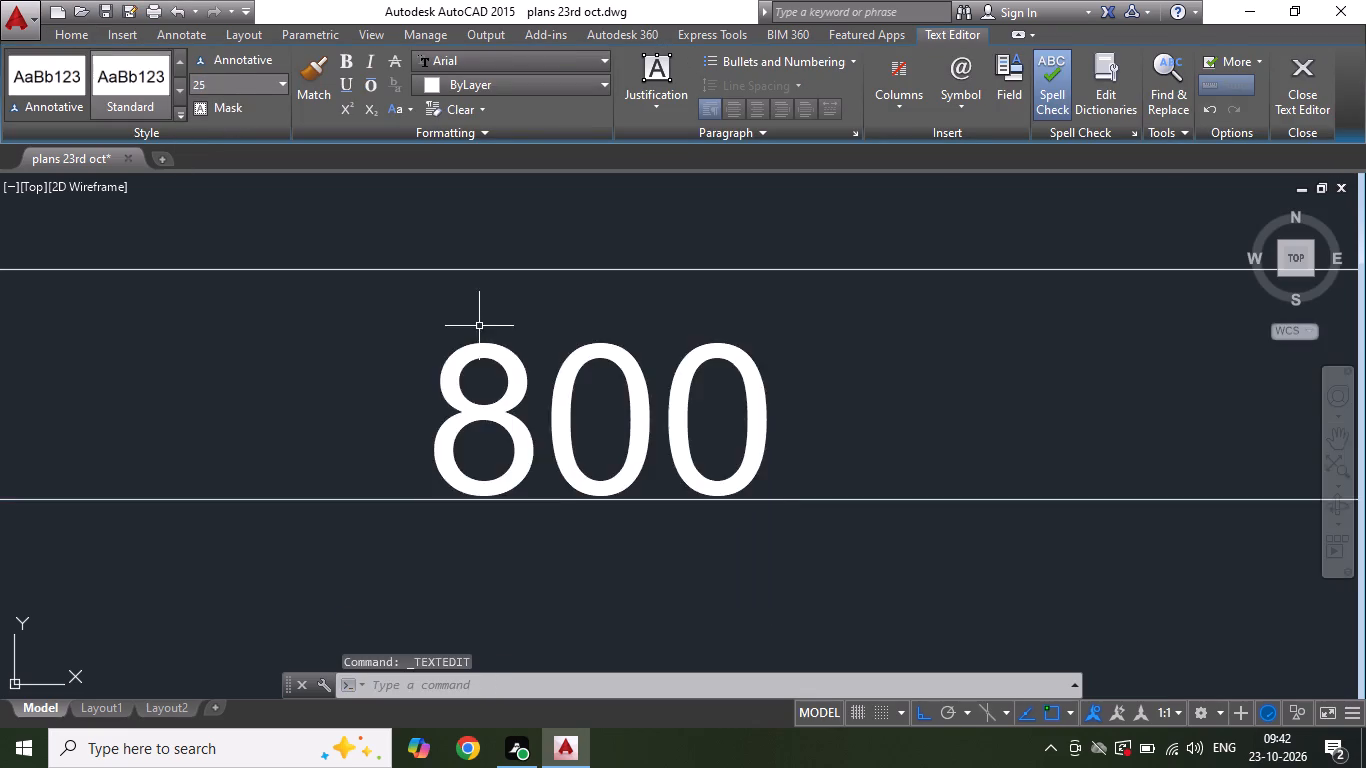
Save the drawing with the resized dimension text.
scroll(557, 439, down, 4)
scroll(575, 342, up, 1)
scroll(563, 414, down, 4)
scroll(557, 284, up, 2)
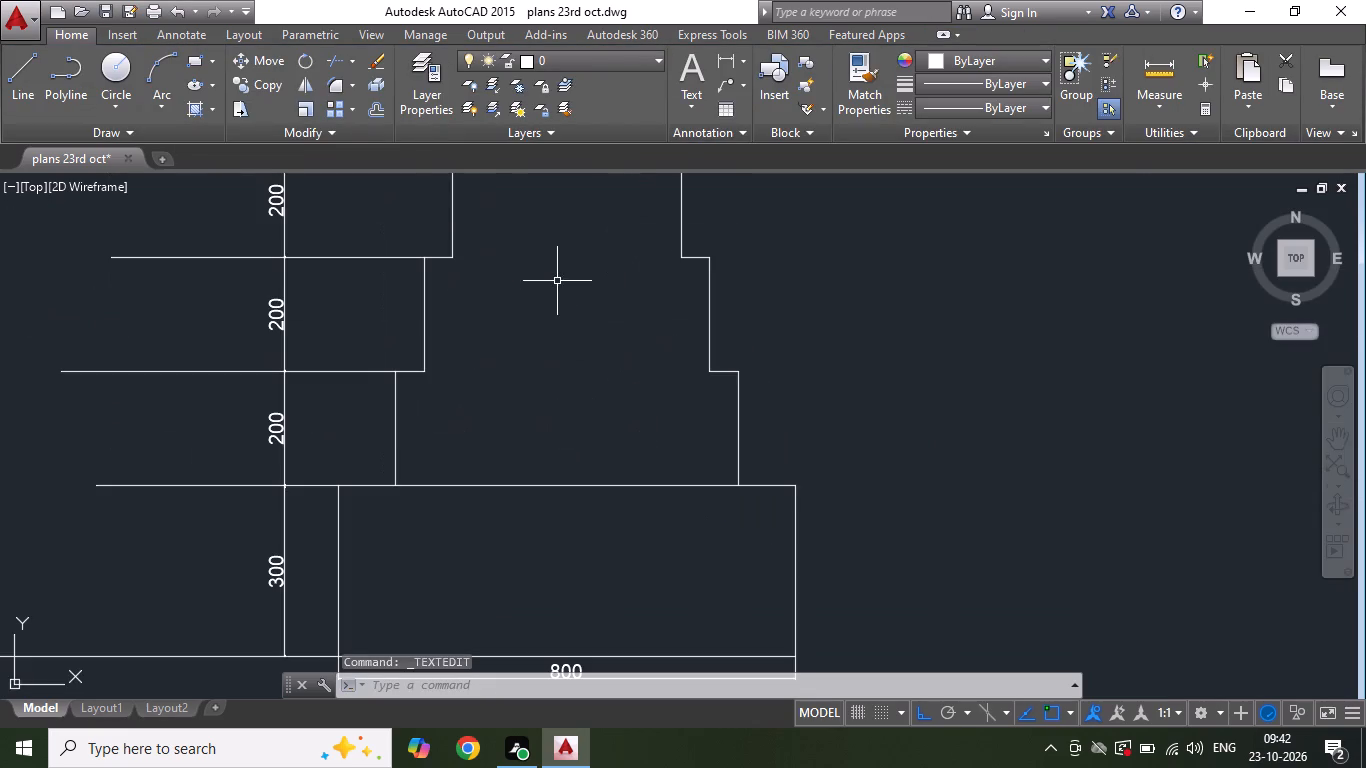
key(ctrl+s)
Trim the part of the horizontal line lying between the lowest footing step and the base block.
click(340, 55)
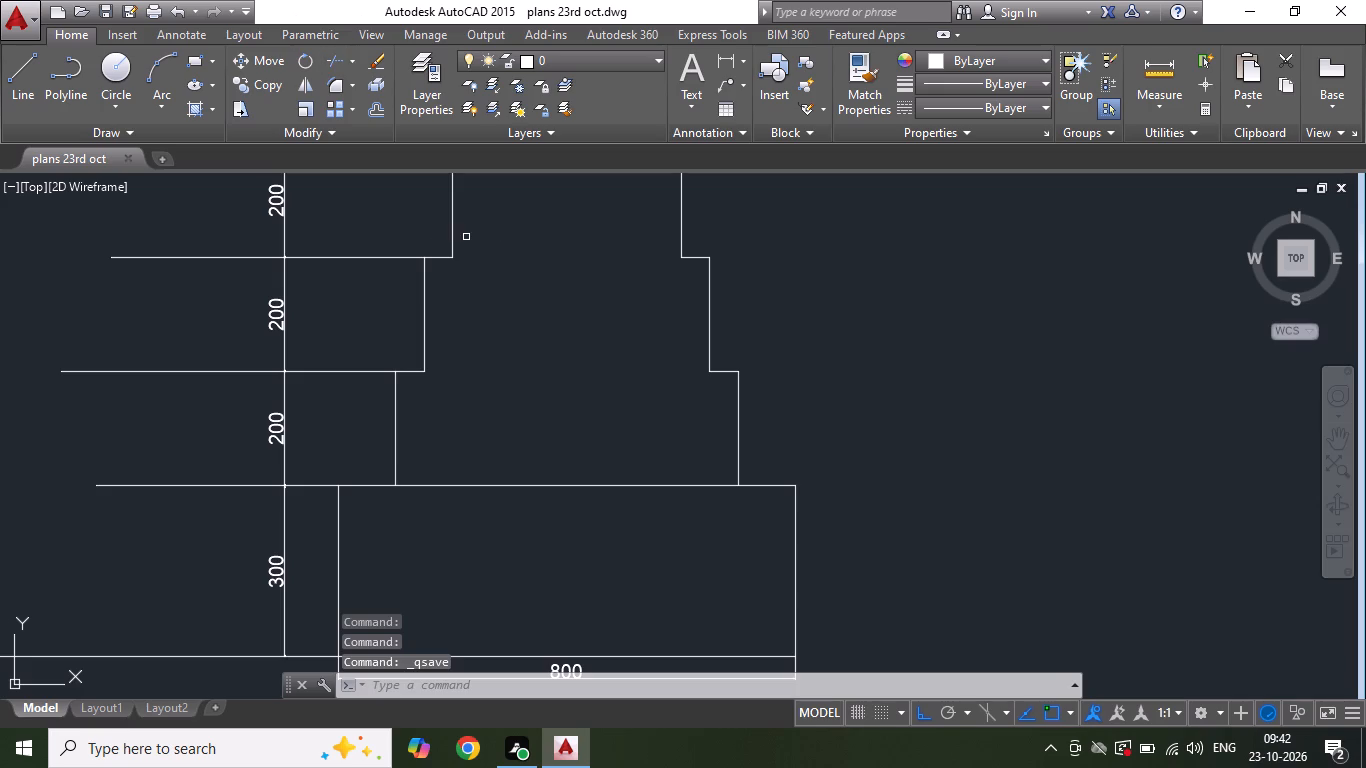
key(Return)
click(641, 478)
click(620, 501)
scroll(618, 557, down, 3)
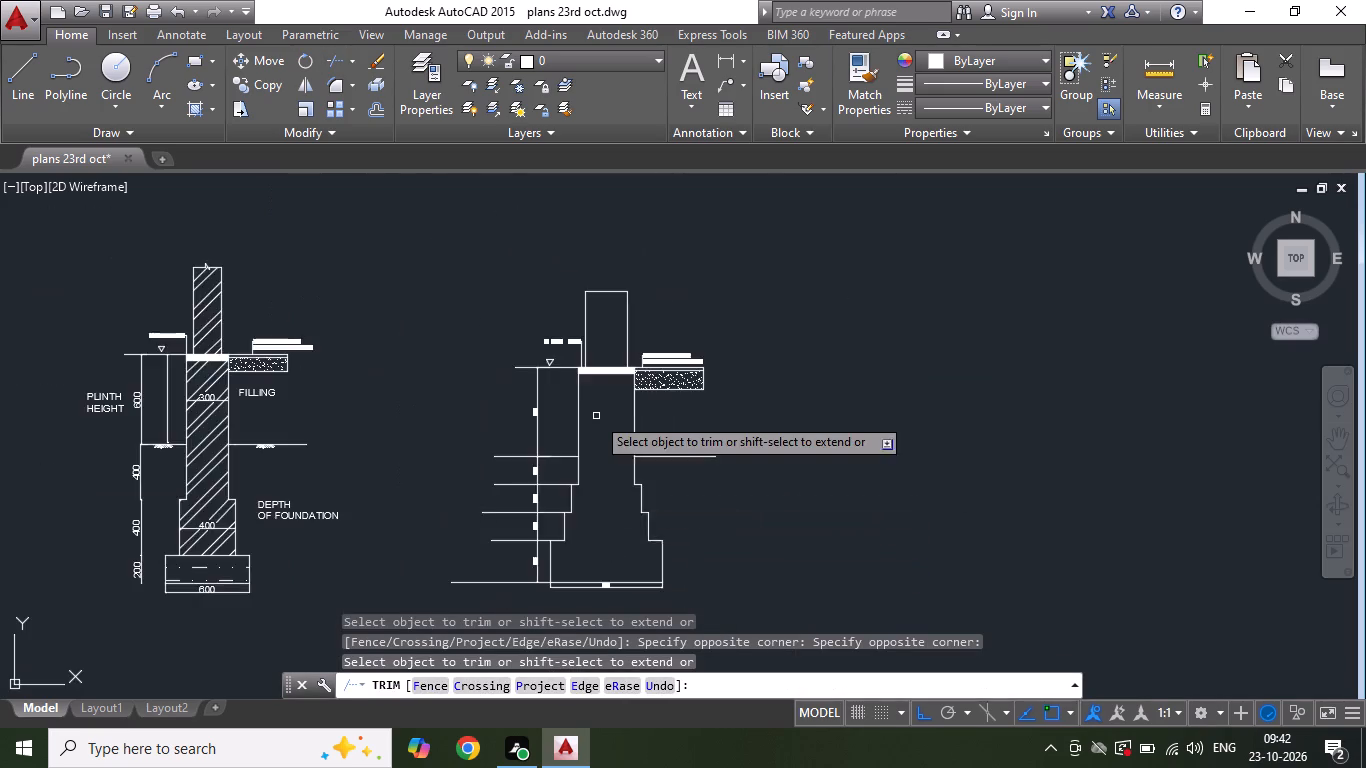
scroll(596, 404, up, 2)
key(Escape)
Save the drawing after trimming the footing outline.
key(ctrl+s)
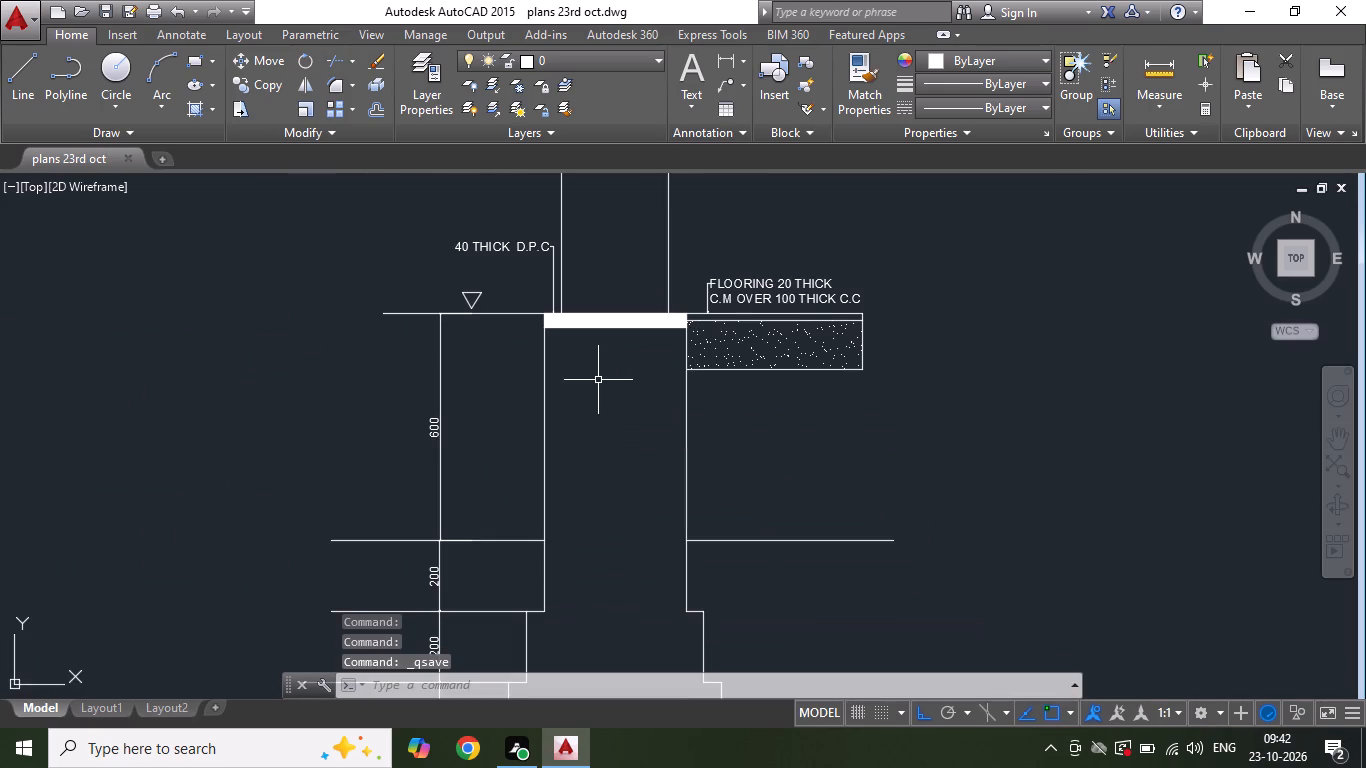
Draw a short vertical line crossing the top edge of the upper wall, left of its centre.
scroll(564, 454, down, 2)
scroll(594, 335, up, 2)
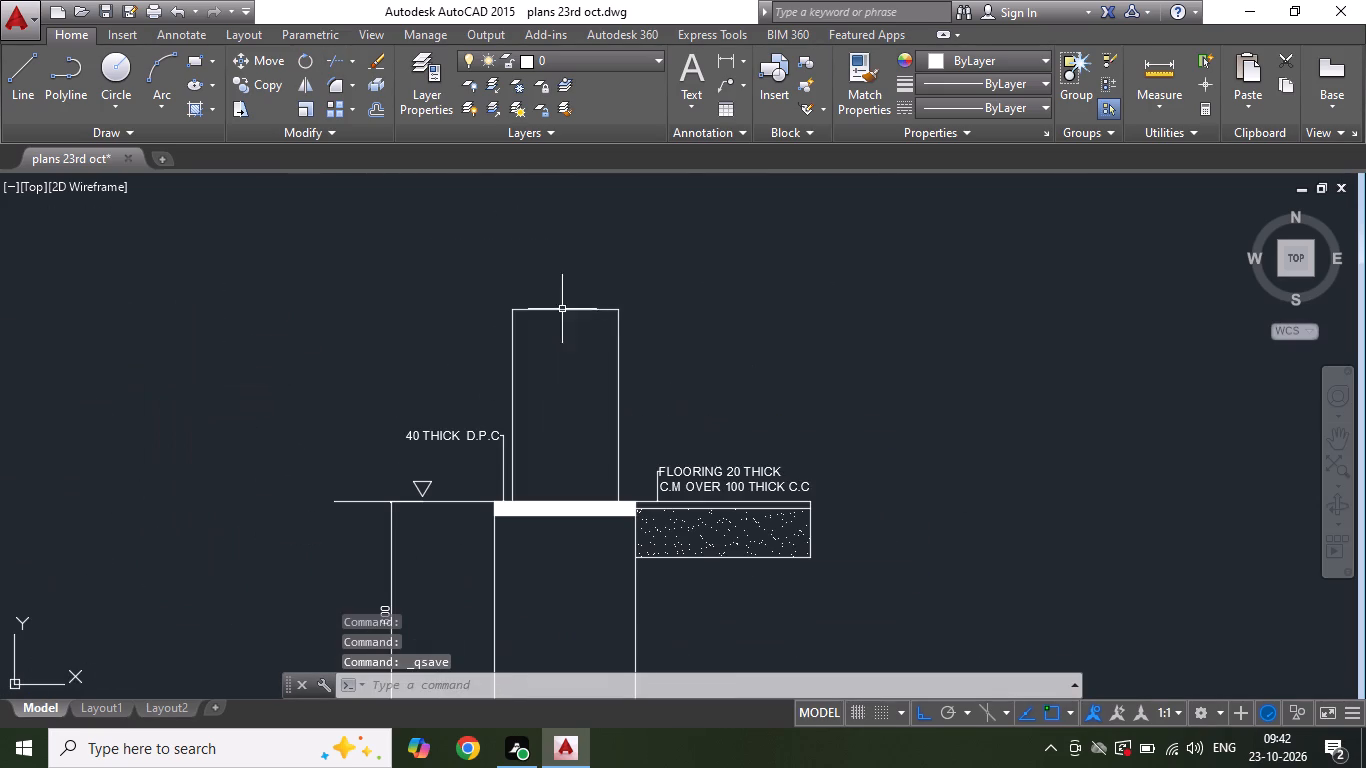
click(27, 73)
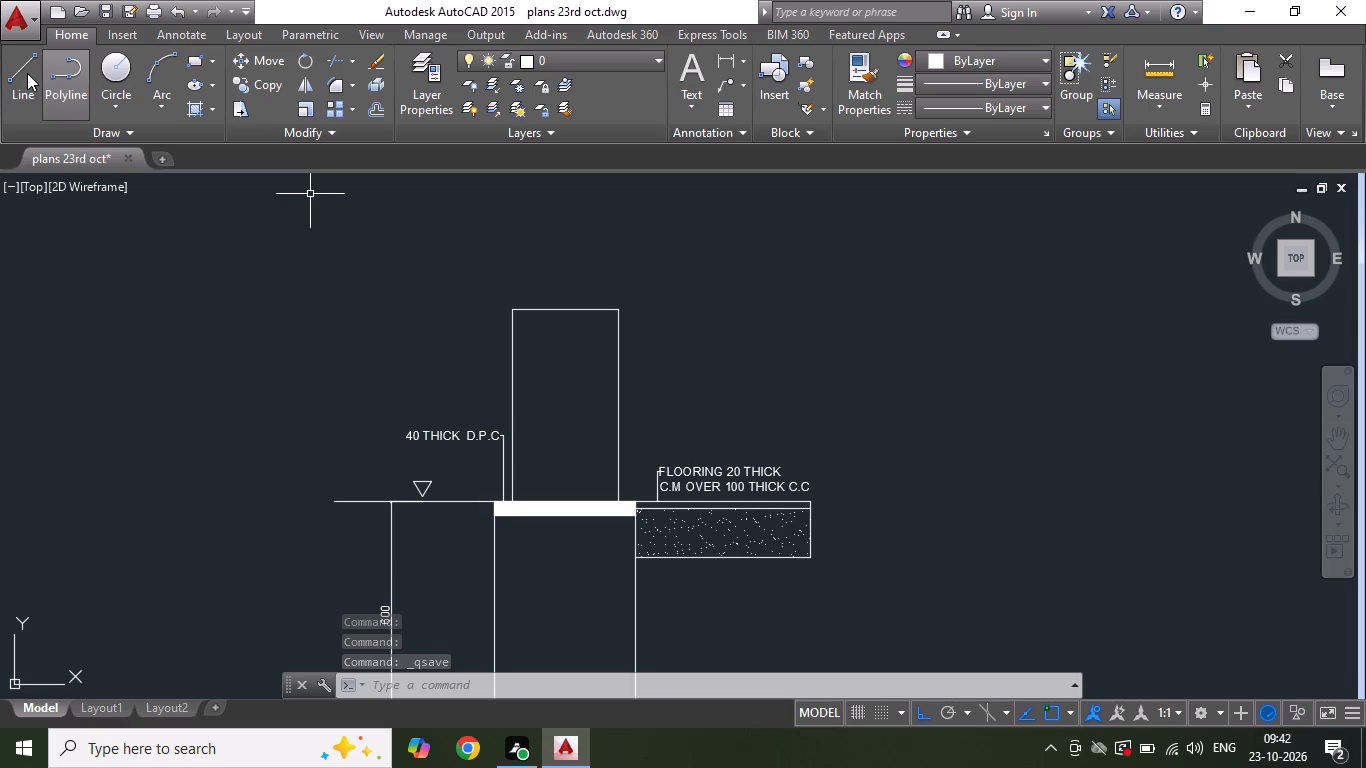
scroll(546, 315, up, 3)
click(557, 274)
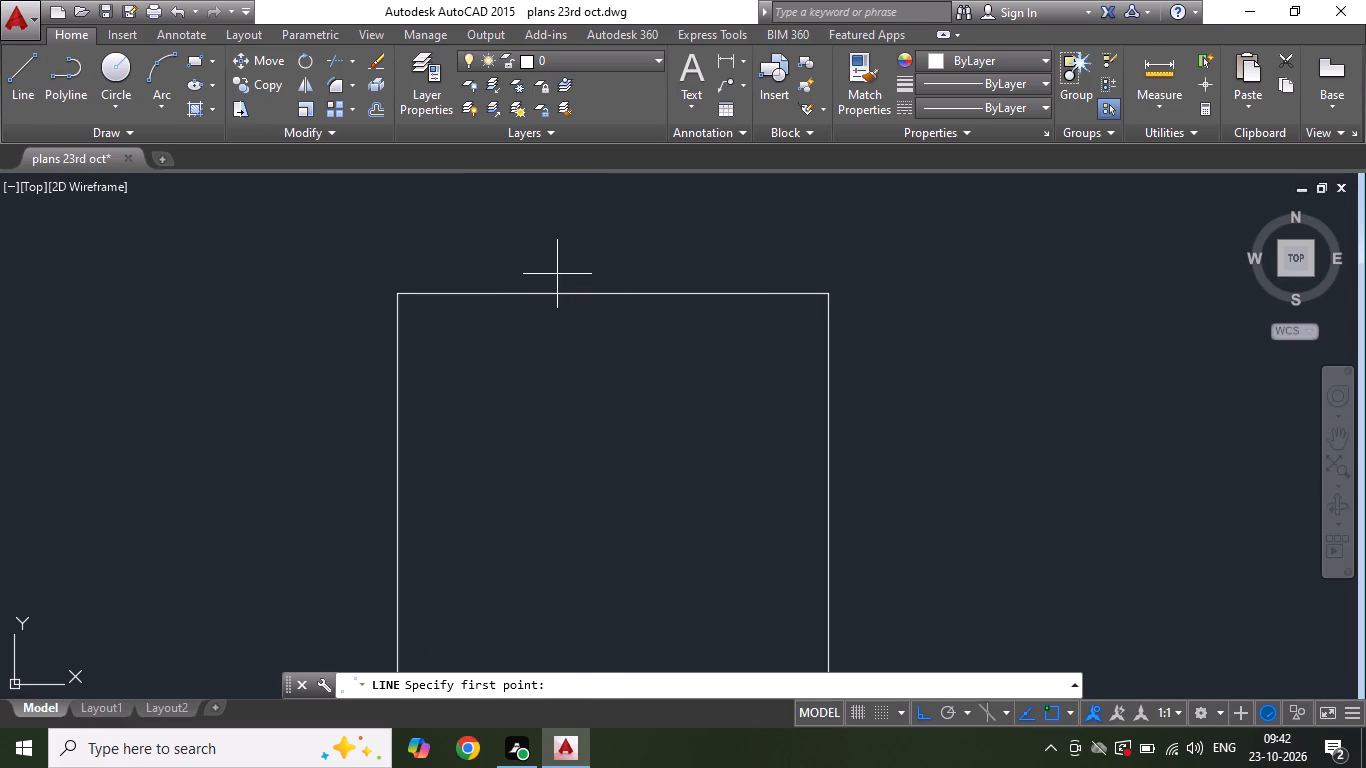
click(556, 317)
scroll(571, 301, up, 2)
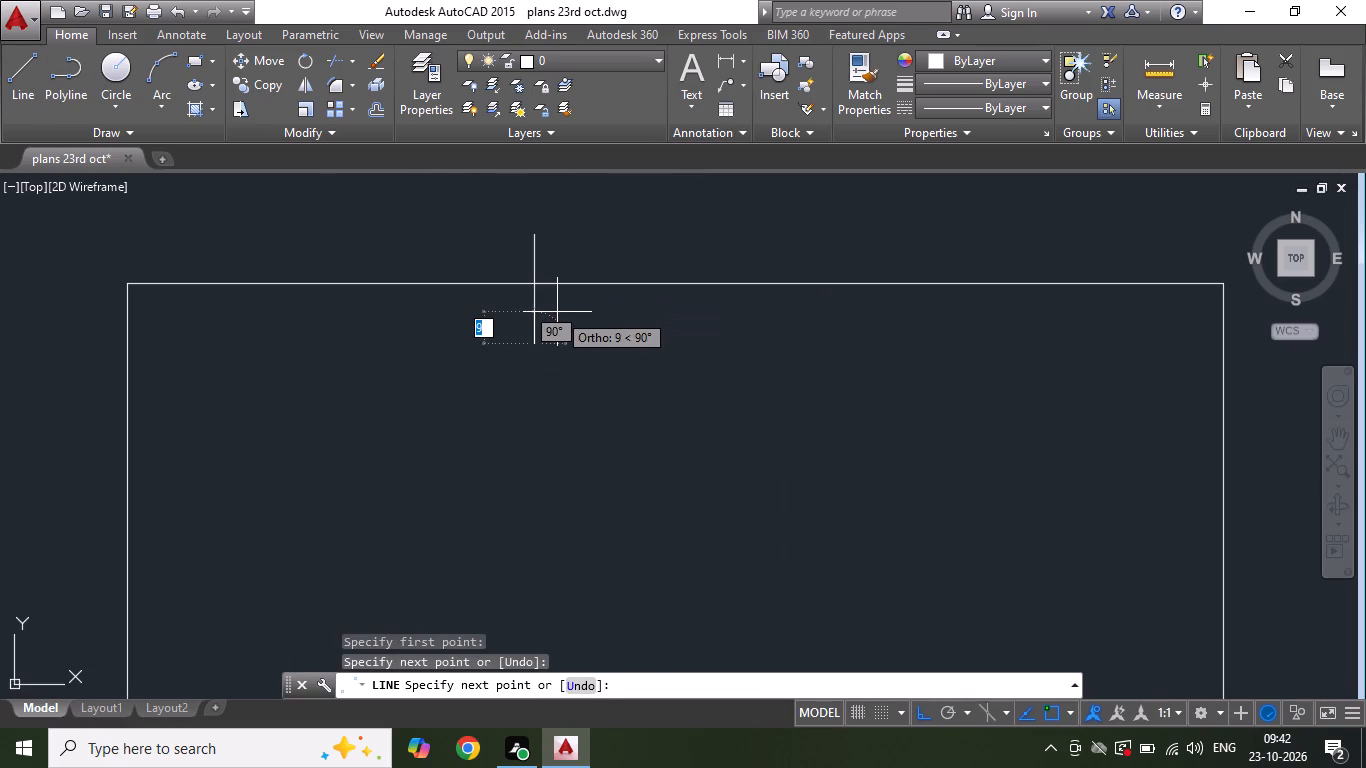
key(Escape)
Move the short vertical line by its midpoint so it is centred on the wall's top edge.
click(542, 314)
click(500, 316)
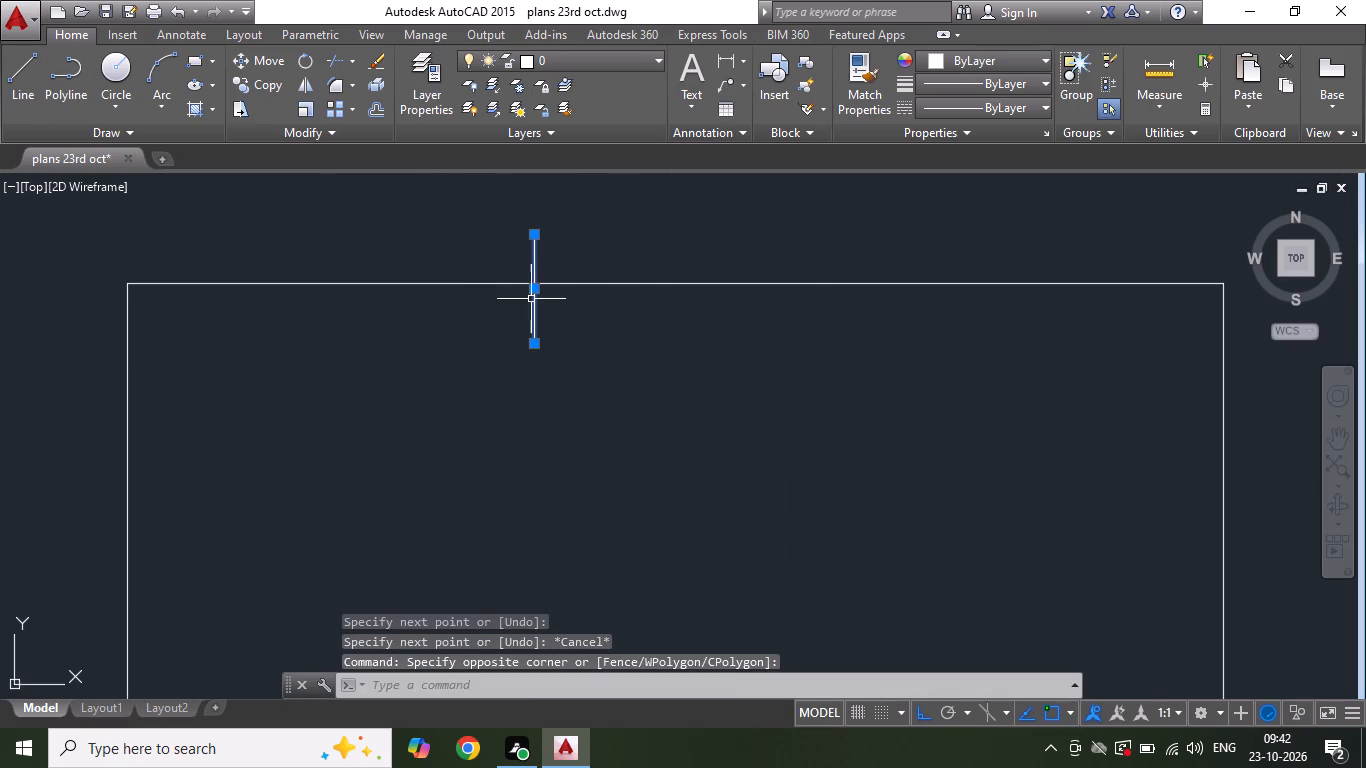
click(535, 289)
click(537, 281)
Copy the short vertical line about 76 units to the right along the wall's top edge.
right_click(537, 305)
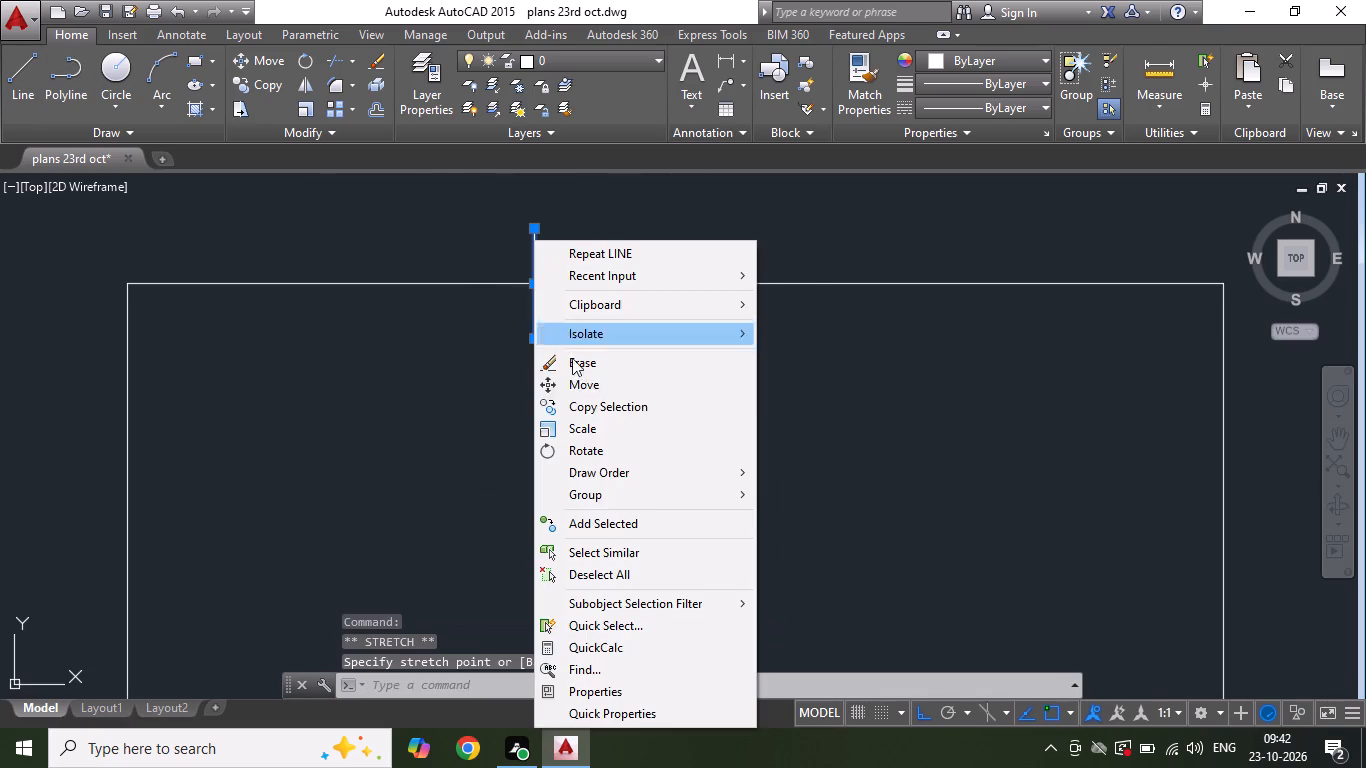
click(593, 413)
click(716, 411)
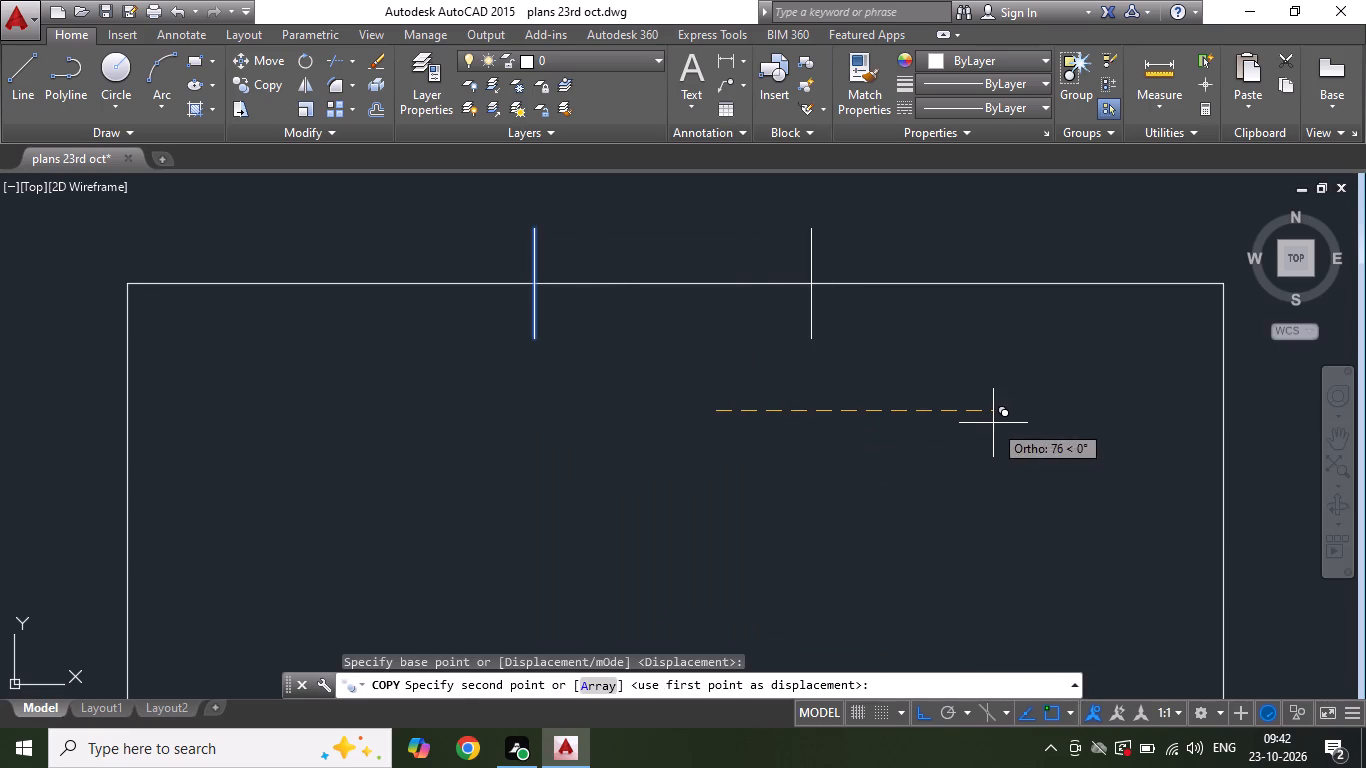
click(997, 424)
key(Escape)
Draw a diagonal line from the top of the first short vertical line to the bottom of its copy.
click(19, 50)
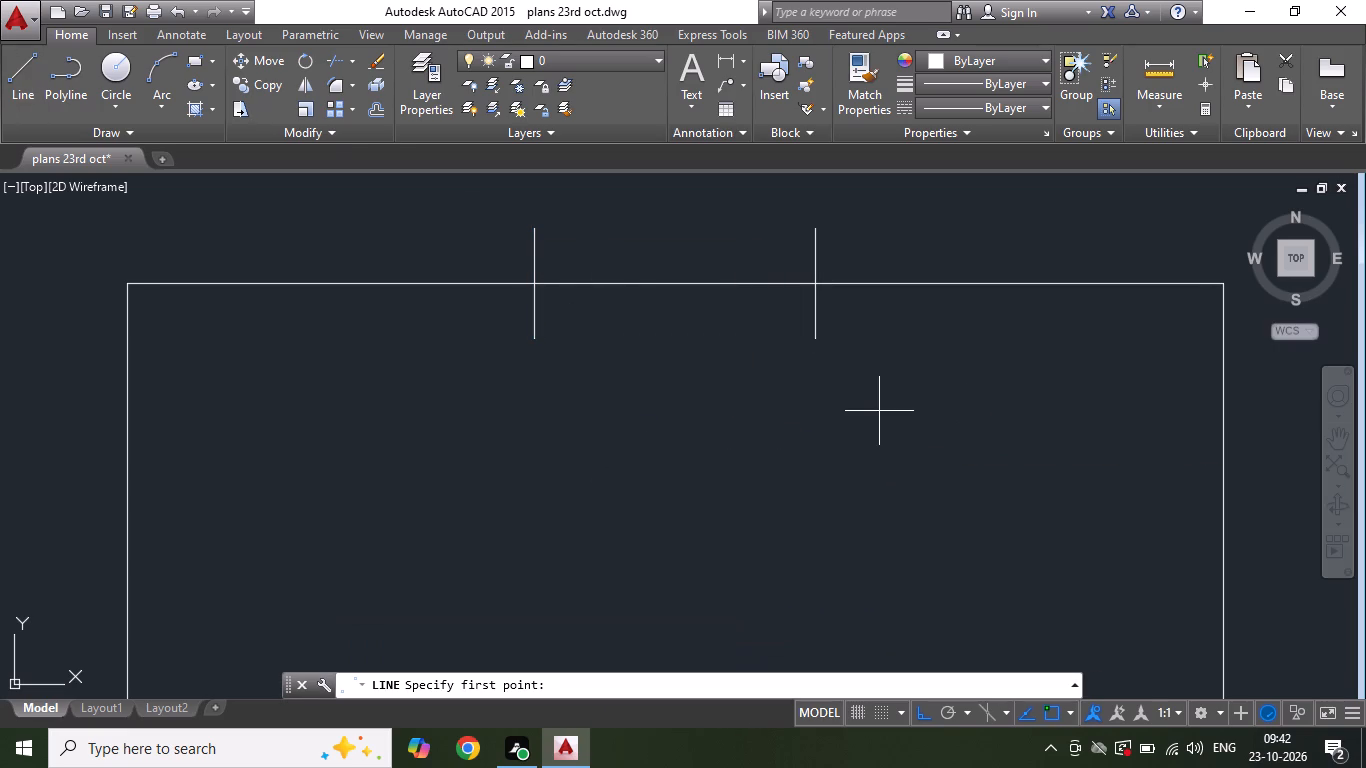
click(534, 229)
click(813, 333)
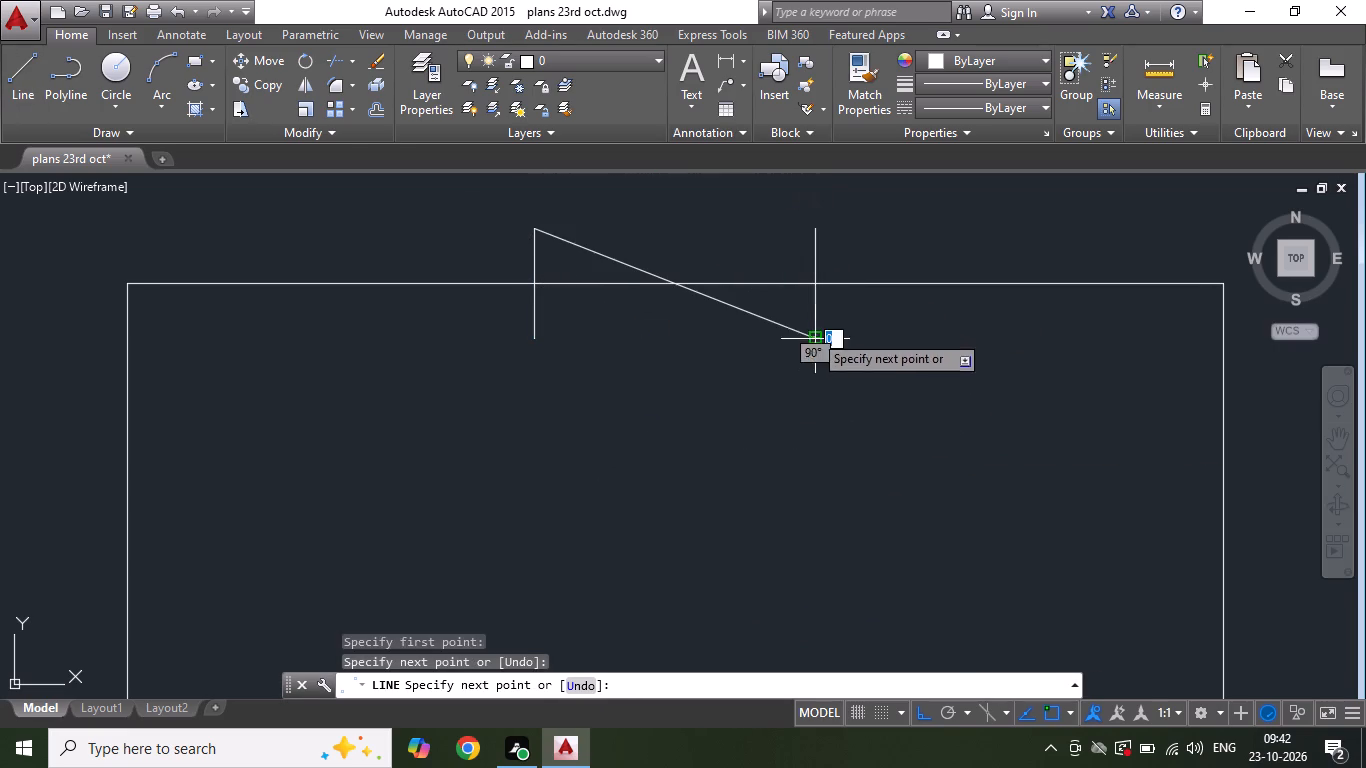
key(Escape)
key(Escape)
key(Escape)
Trim the excess vertical line ends and the top edge between them to form a zigzag break mark on the wall.
click(343, 60)
key(Return)
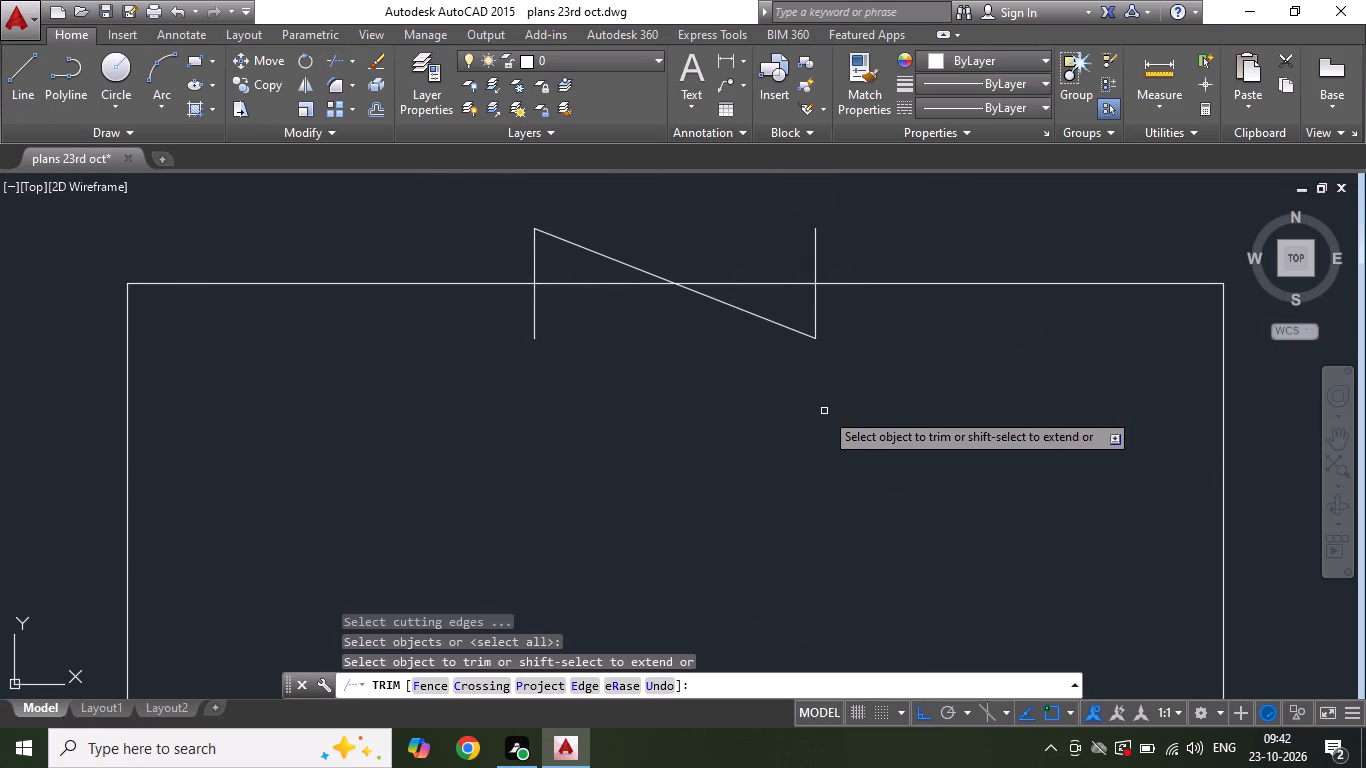
click(827, 262)
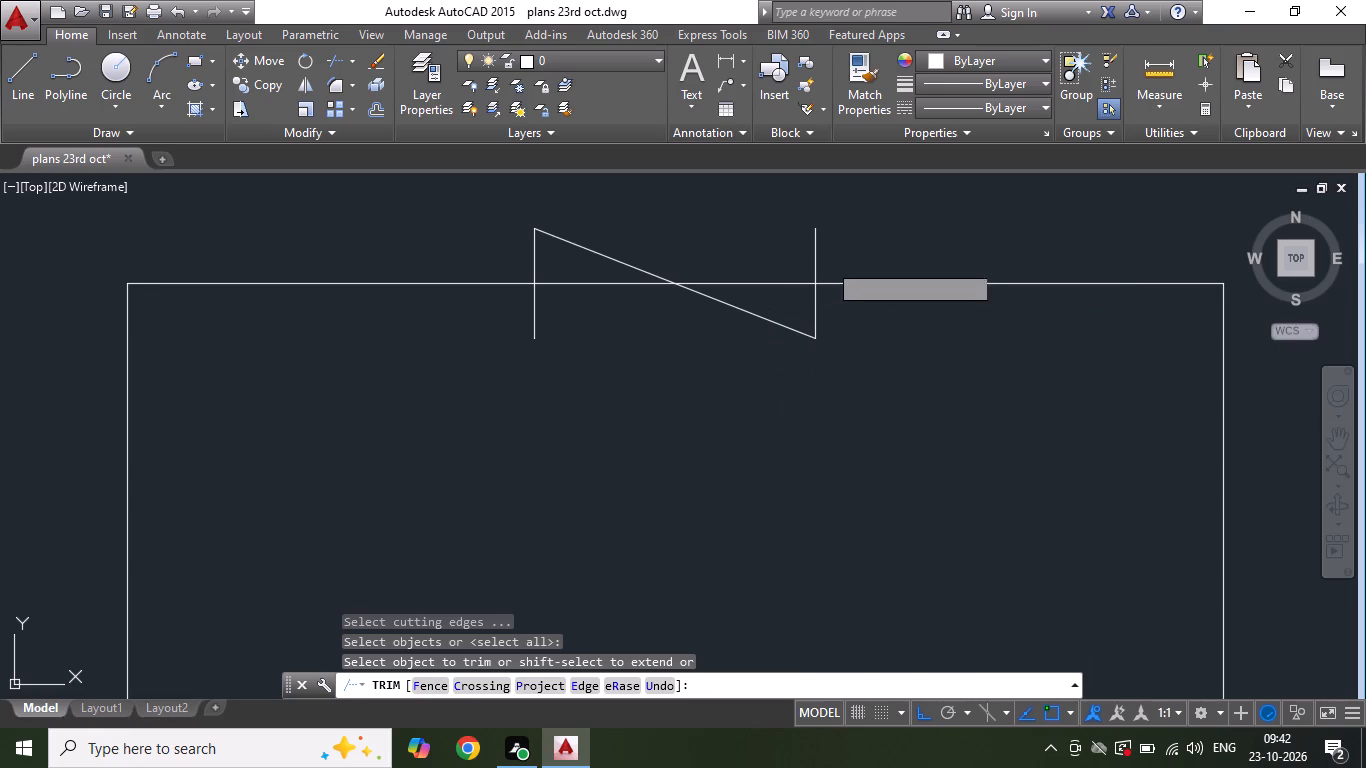
click(799, 267)
click(512, 317)
click(600, 327)
click(586, 284)
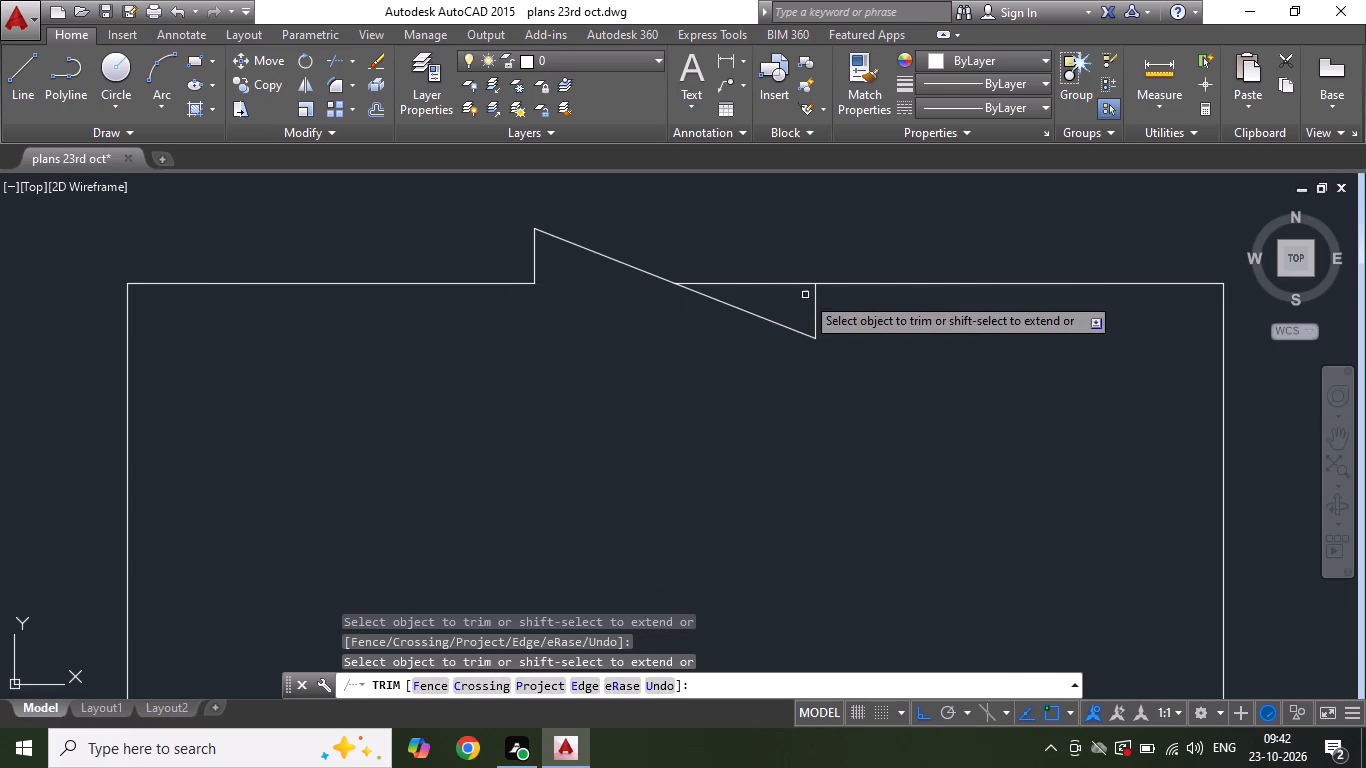
click(793, 285)
scroll(737, 290, down, 9)
scroll(698, 453, up, 1)
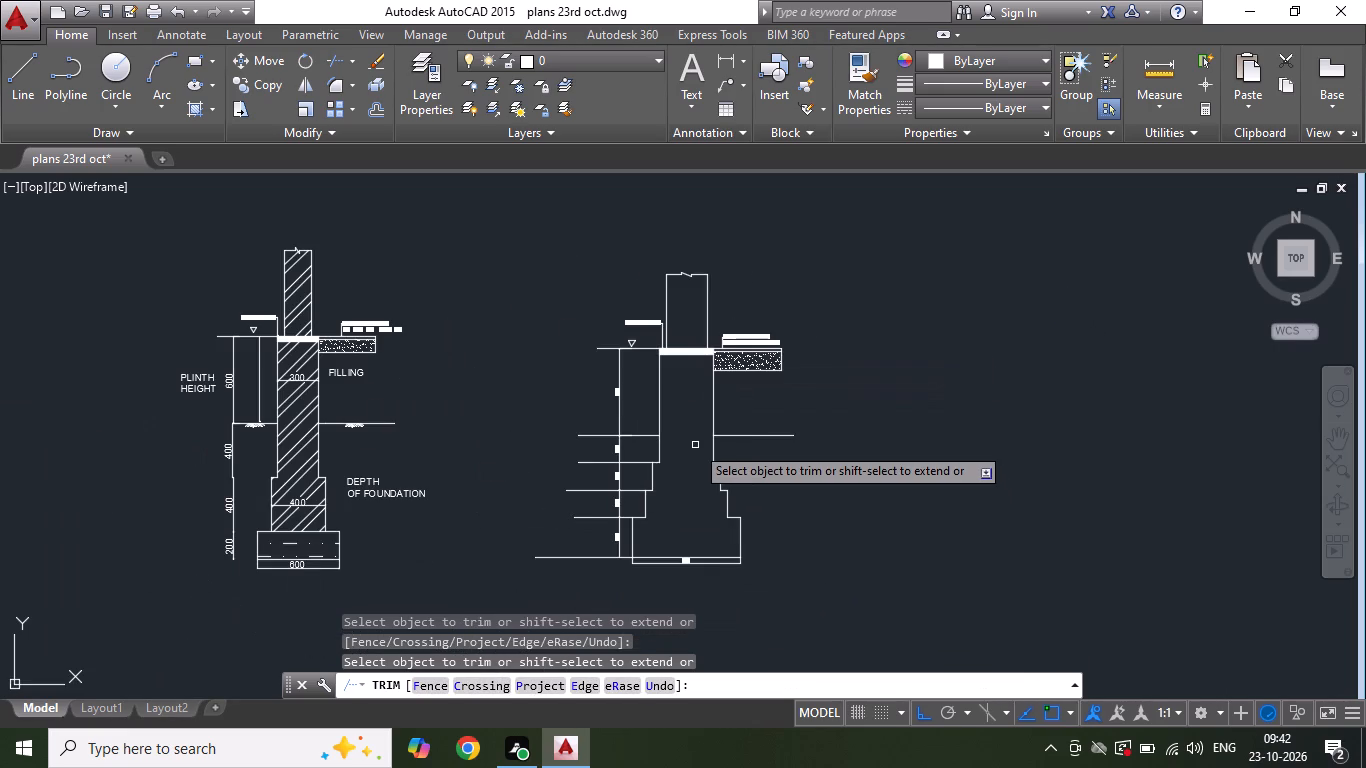
key(Escape)
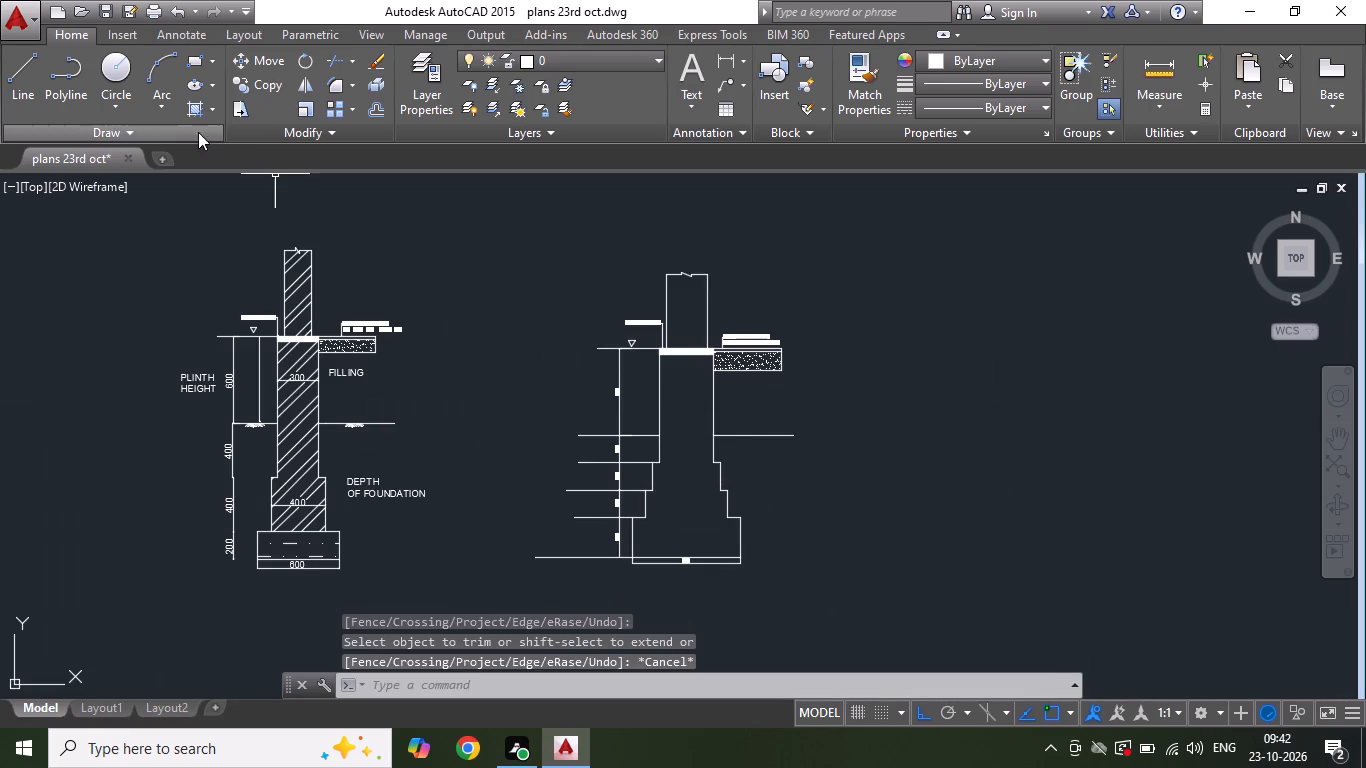
Hatch the upper wall between the break mark and the plinth band with the ANSI32 pattern at scale 15.
click(209, 109)
click(221, 137)
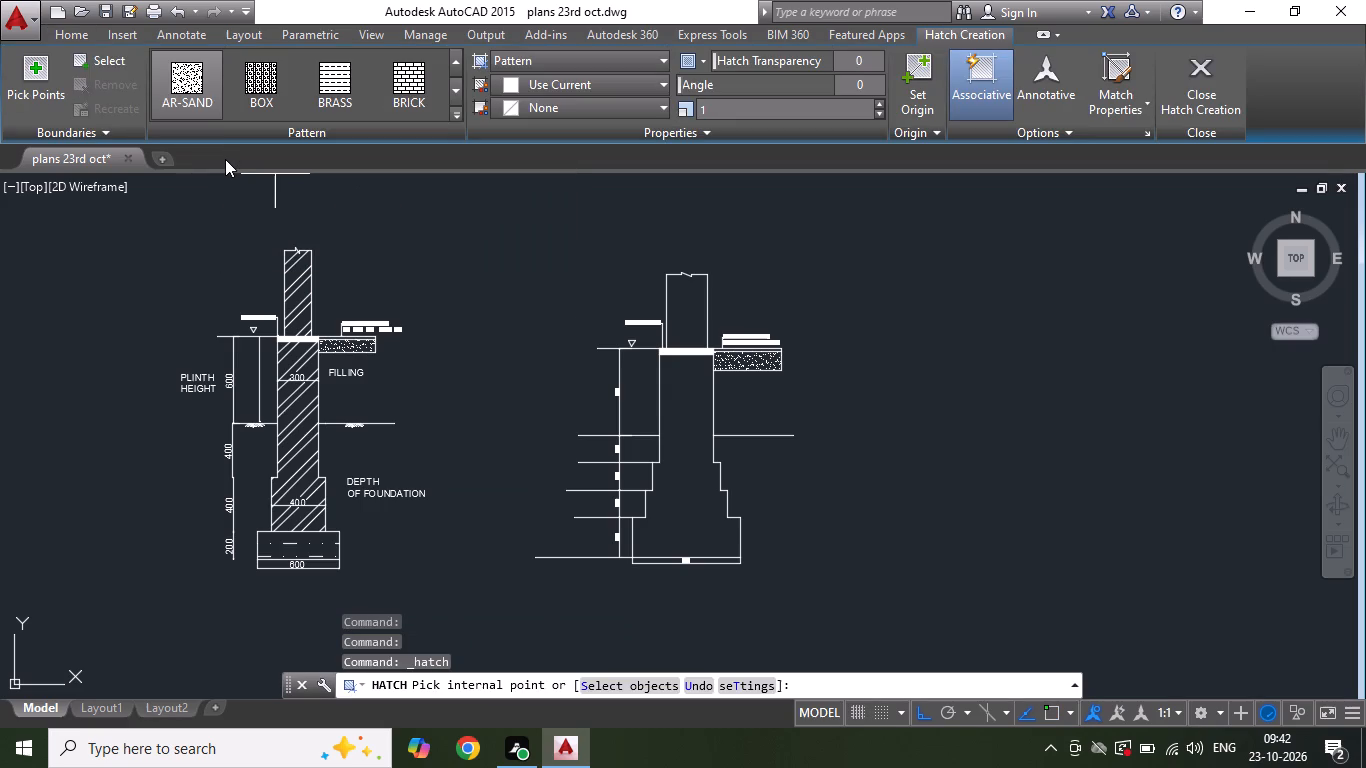
click(456, 90)
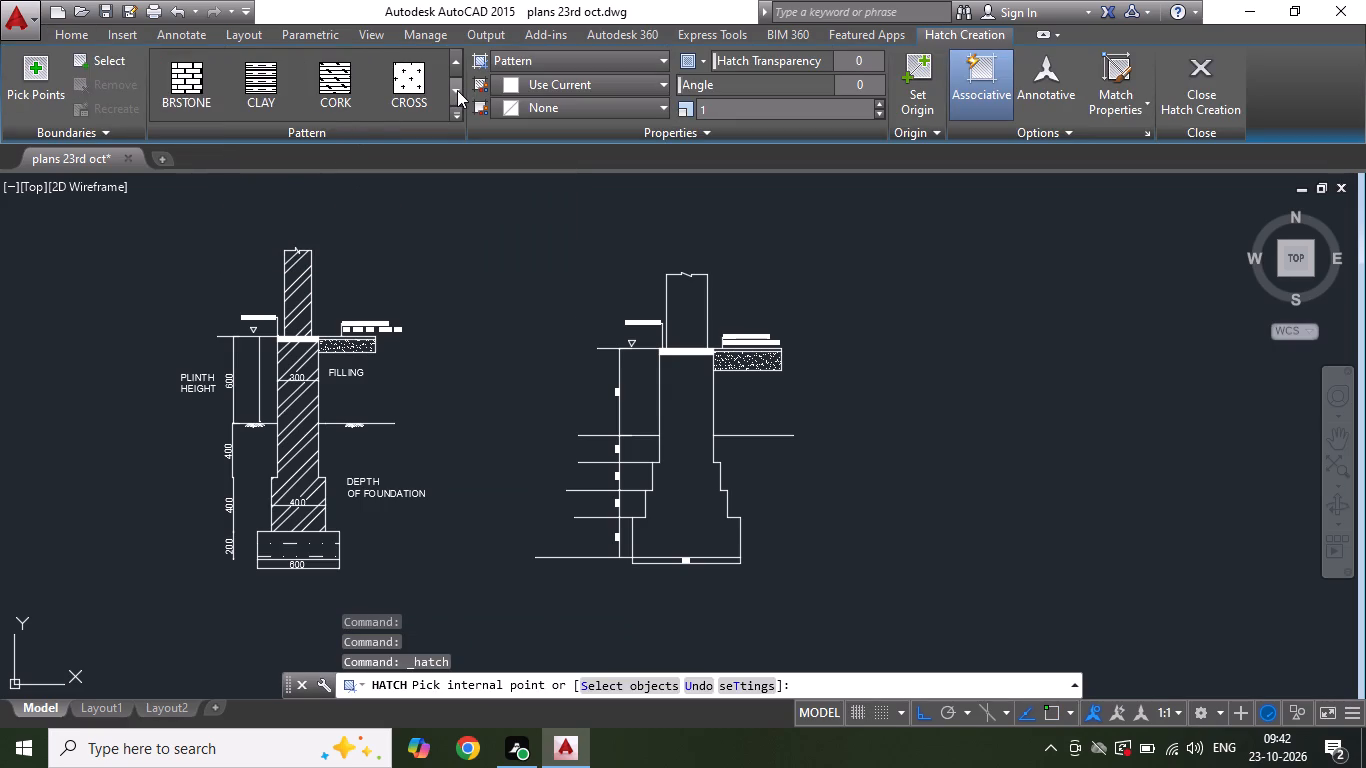
click(457, 90)
triple_click(460, 56)
double_click(459, 57)
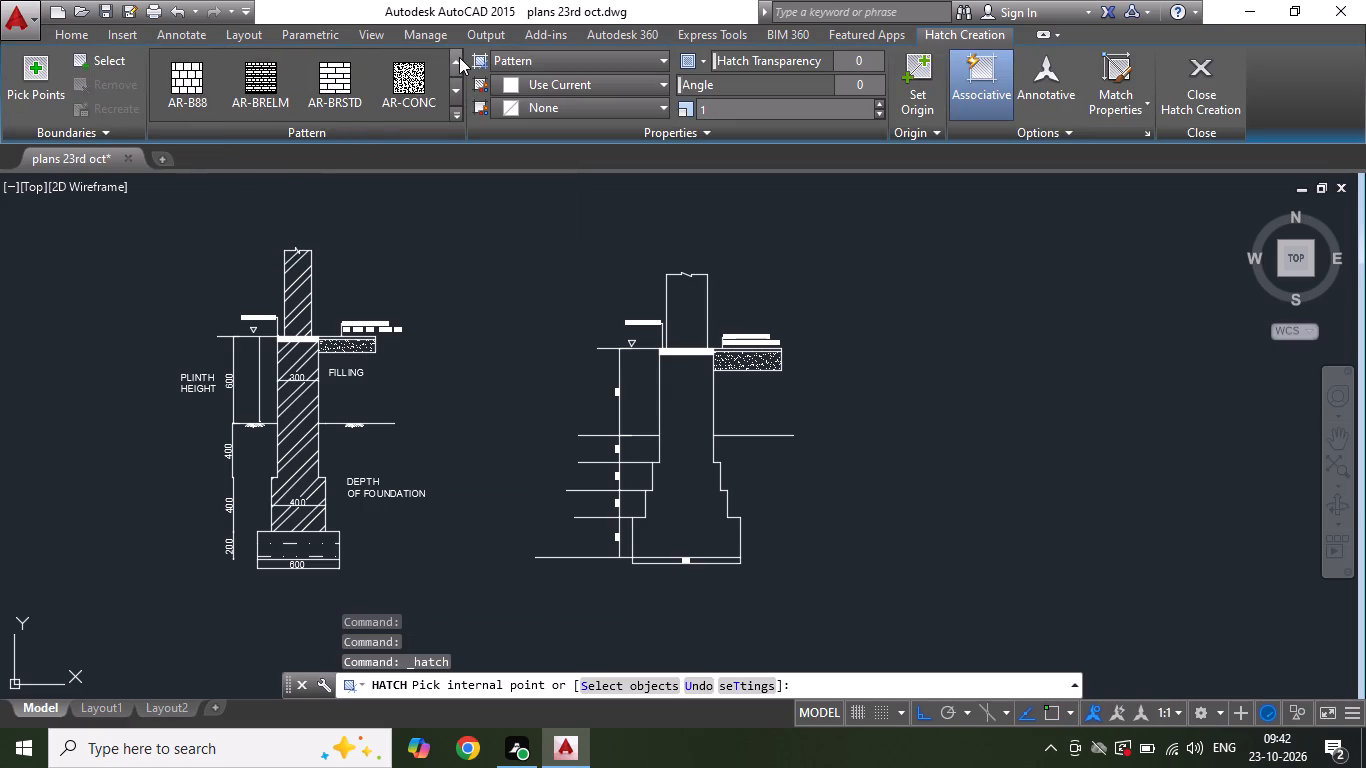
click(458, 57)
double_click(457, 59)
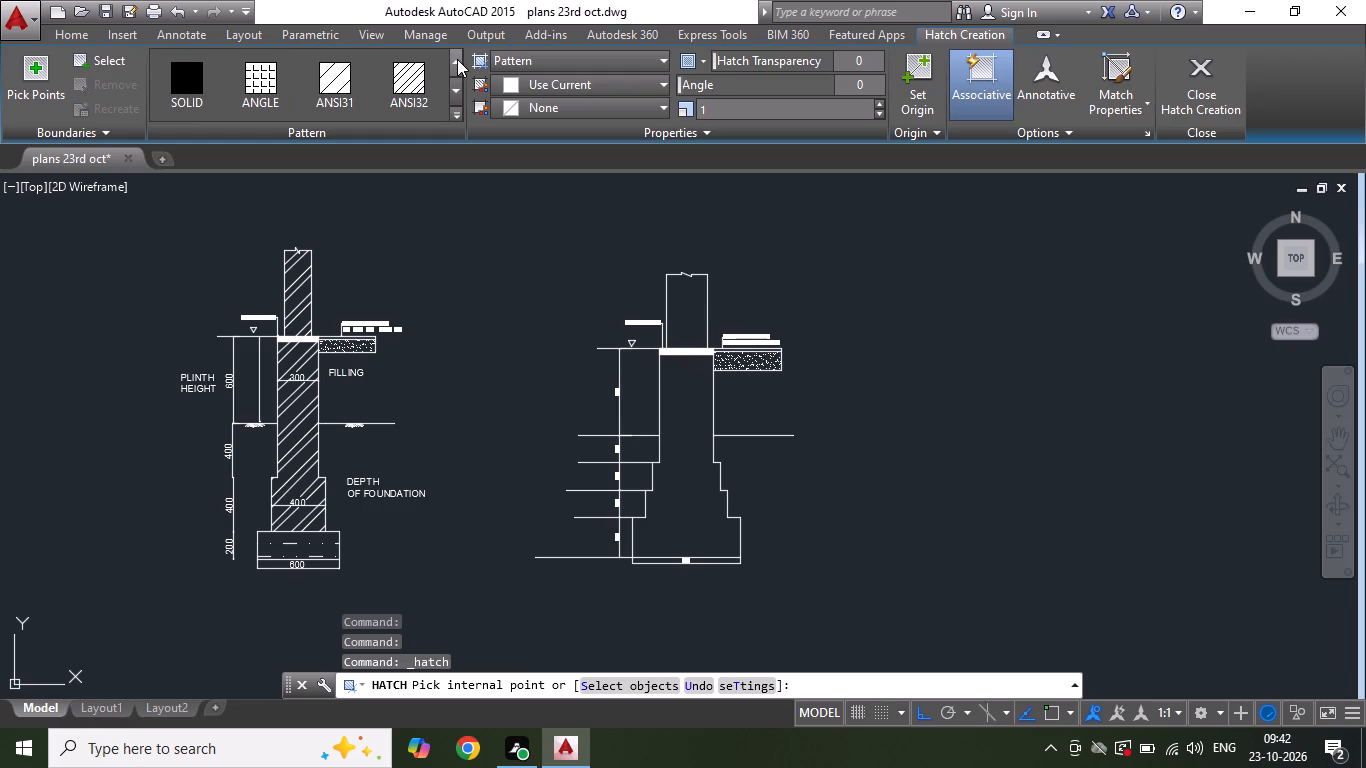
click(417, 72)
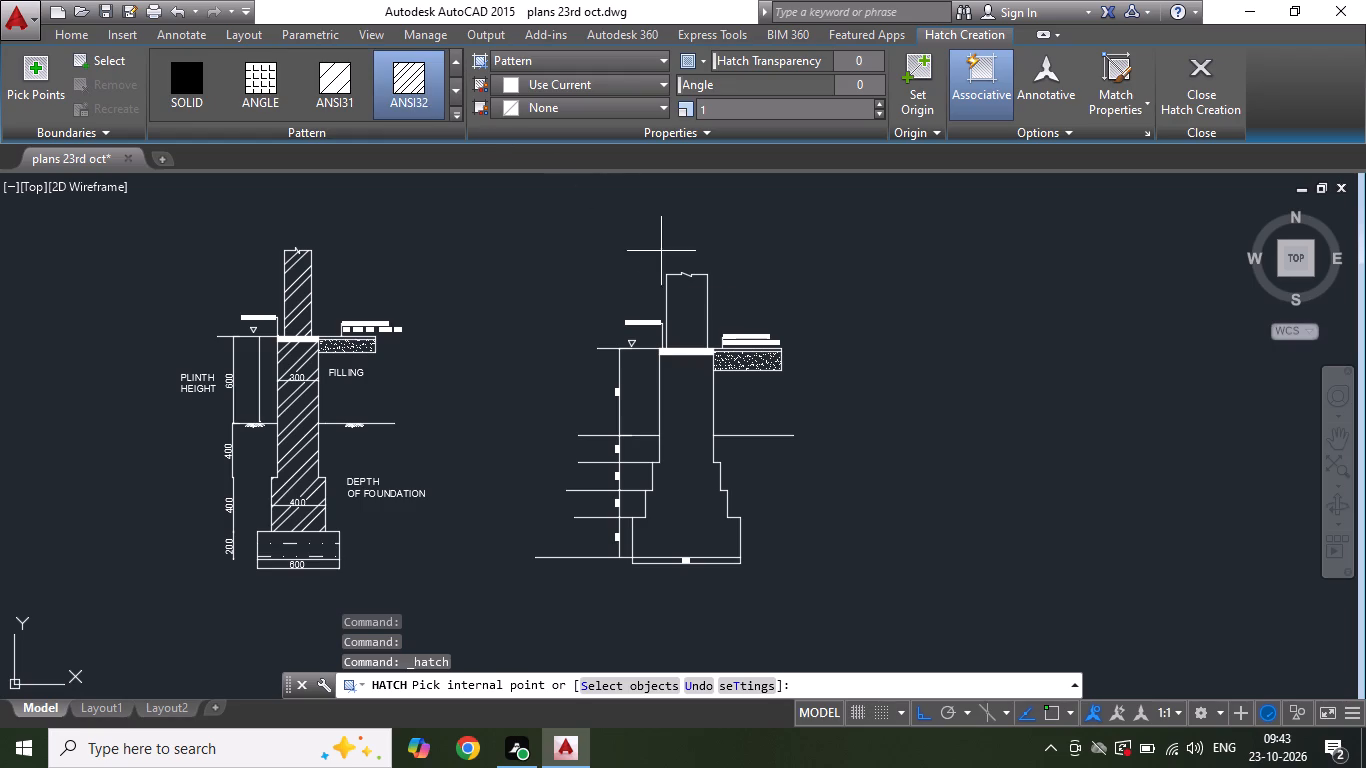
click(733, 111)
text(15)
key(Return)
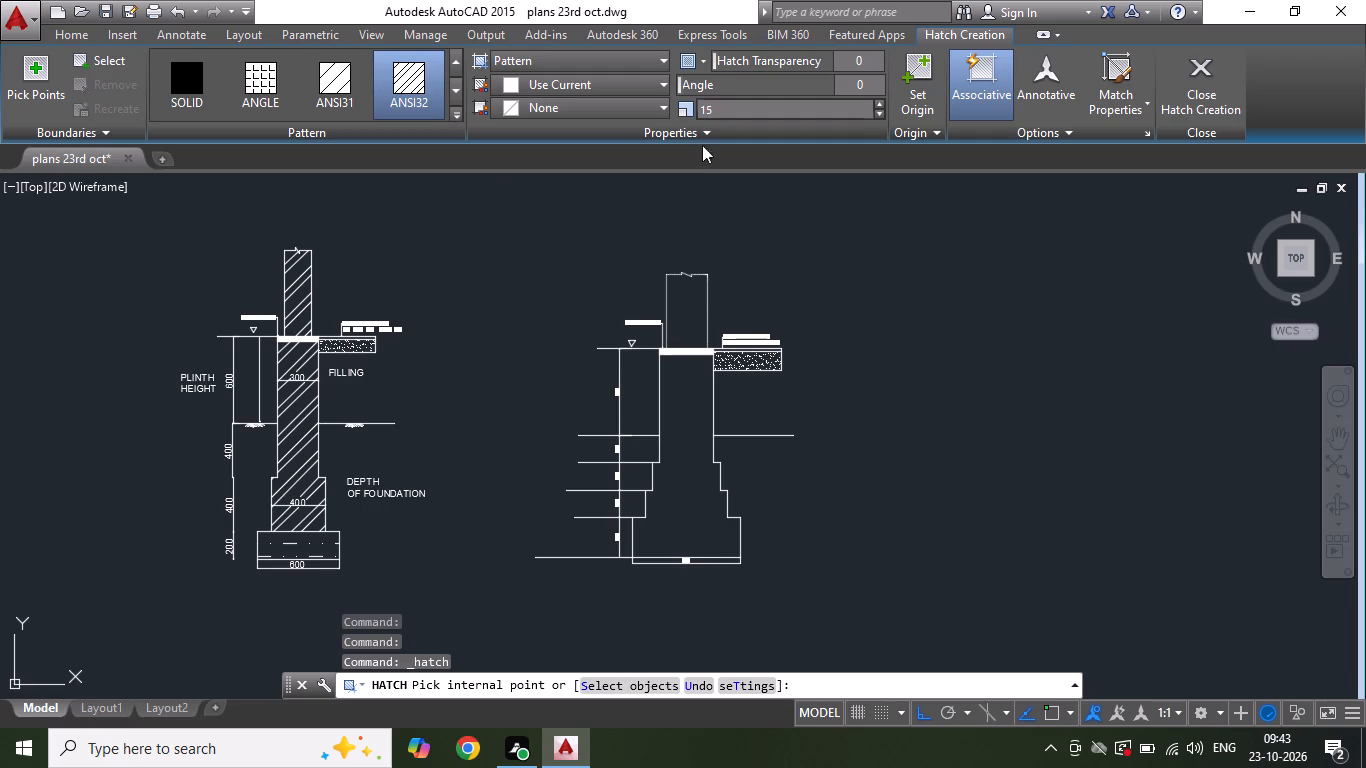
click(685, 310)
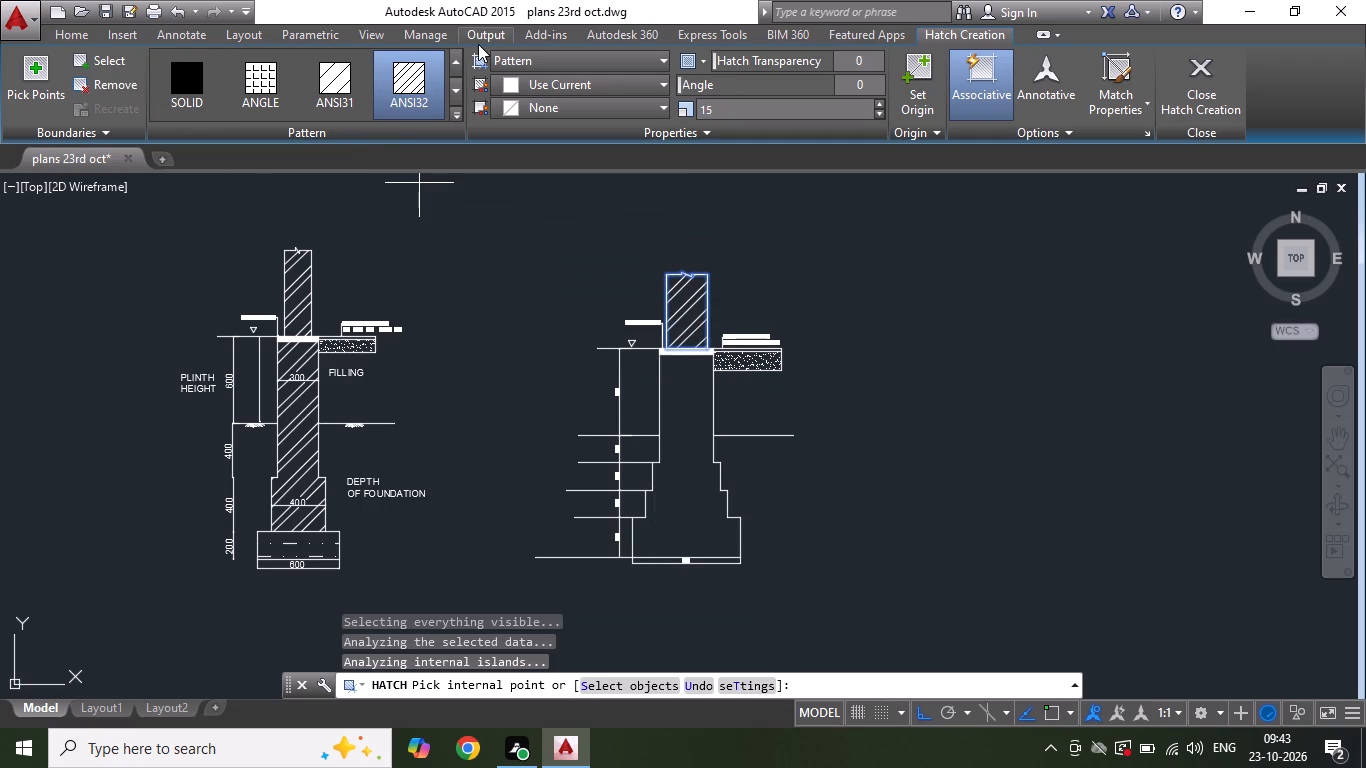
key(Escape)
Draw a horizontal line 600 long closing the bottom of the lowest wall step along the top of the base block.
click(39, 81)
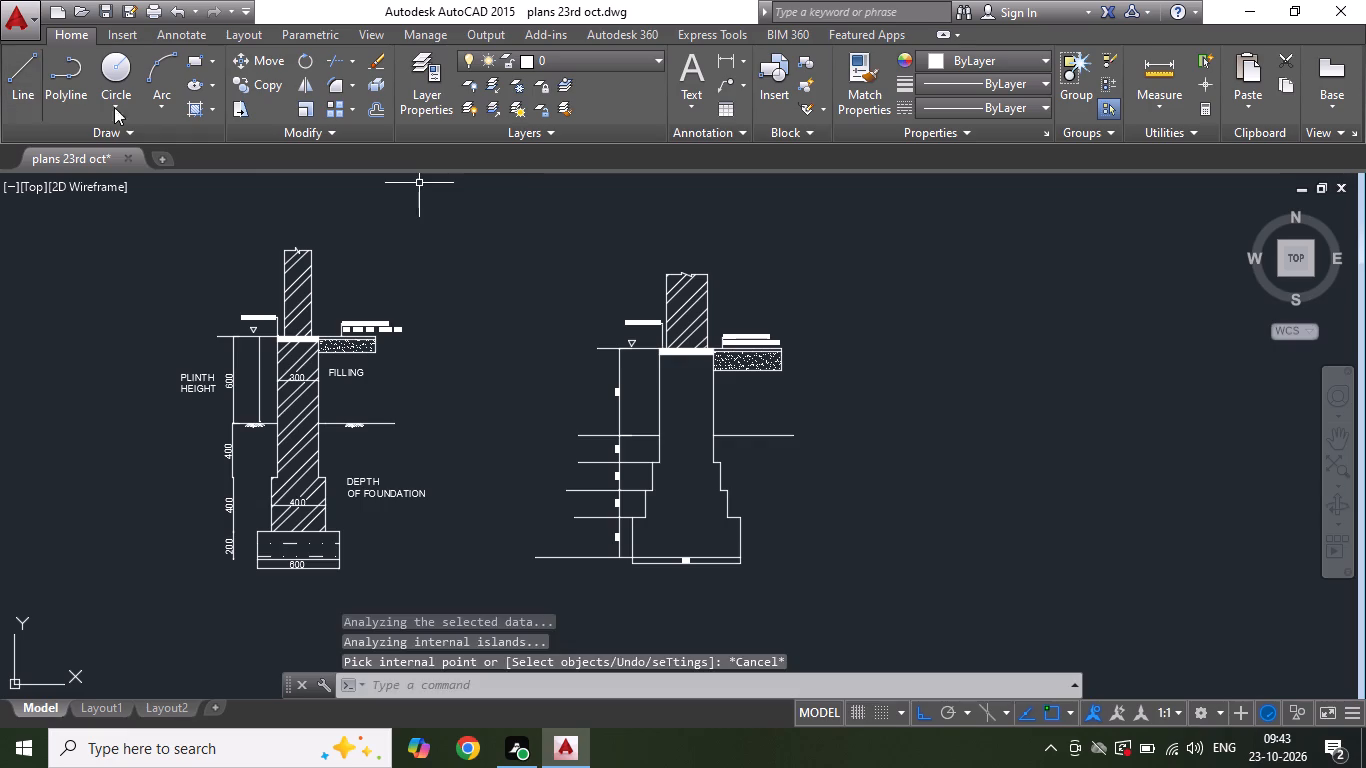
click(651, 519)
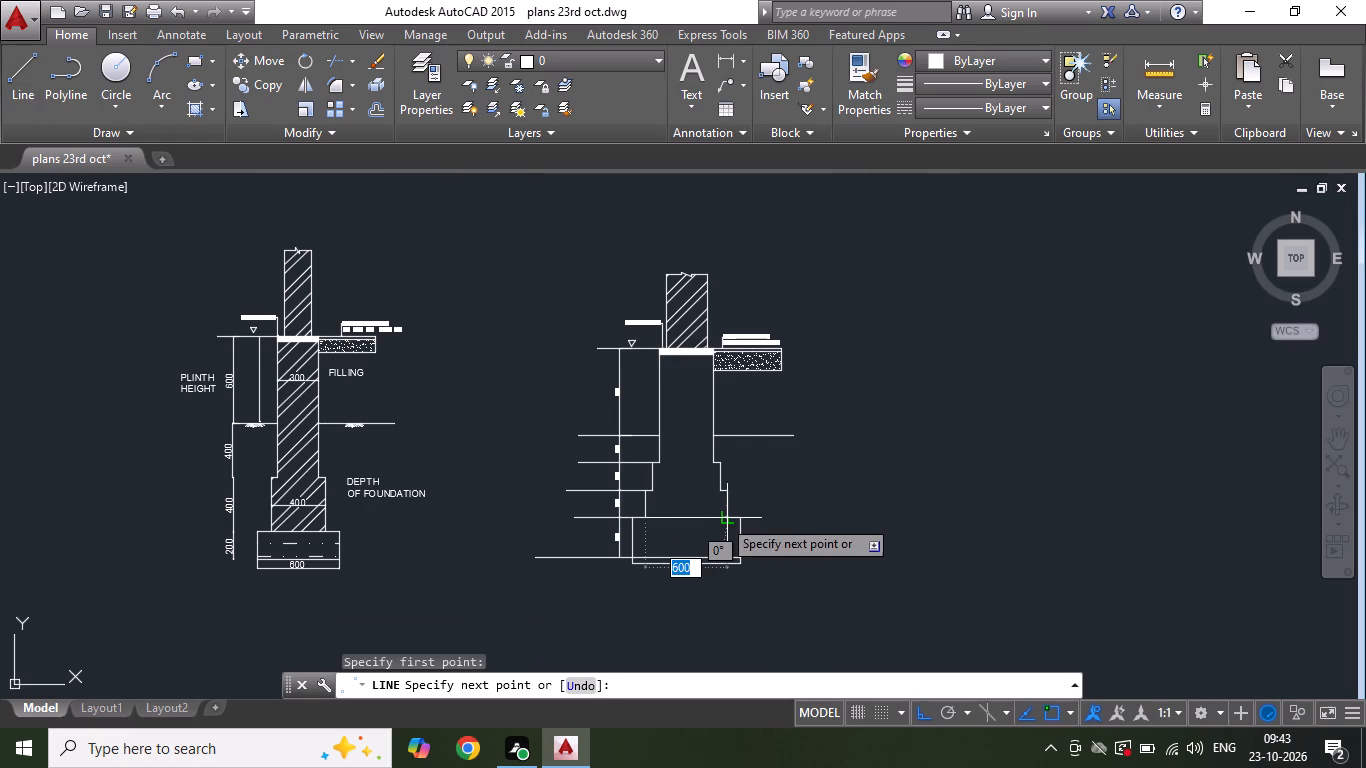
click(722, 518)
key(Escape)
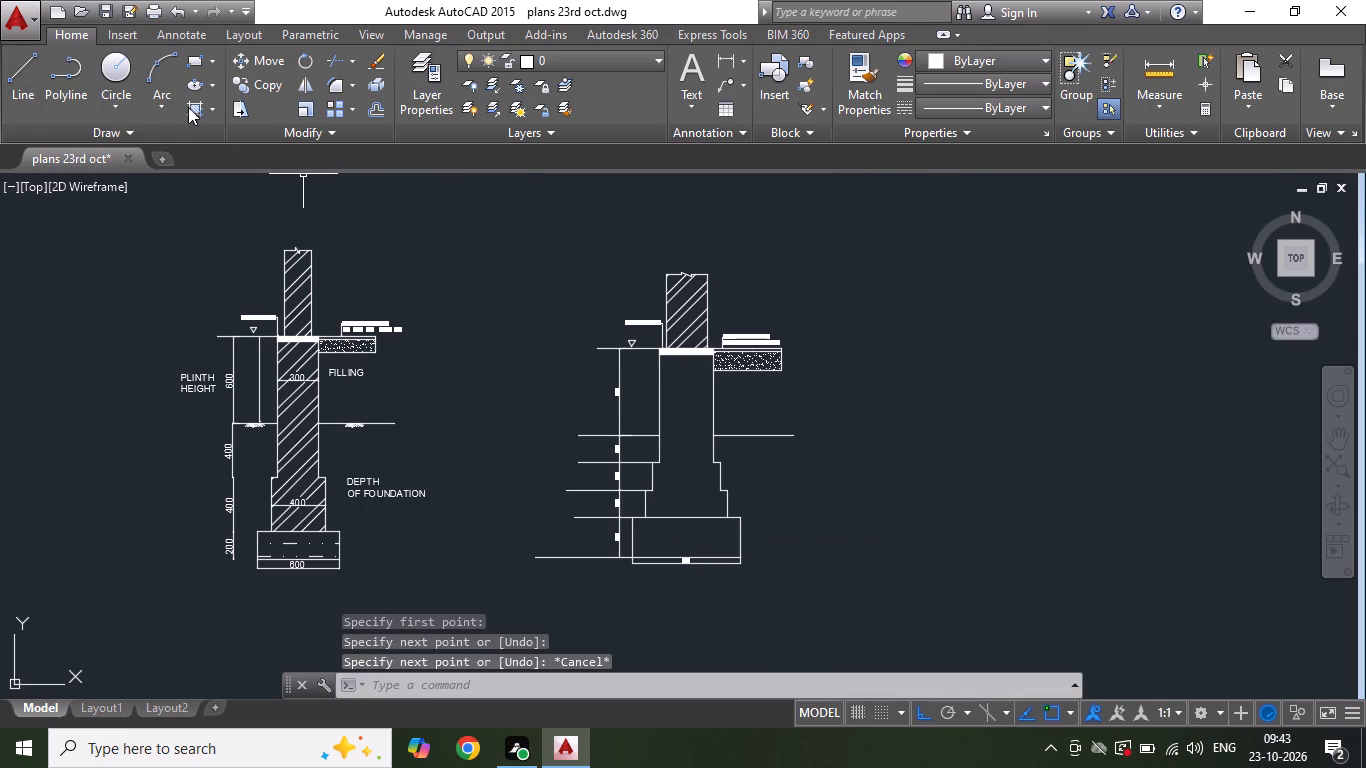
Hatch the stepped wall between the plinth band and the base block with ANSI32 at scale 15.
click(210, 118)
click(217, 151)
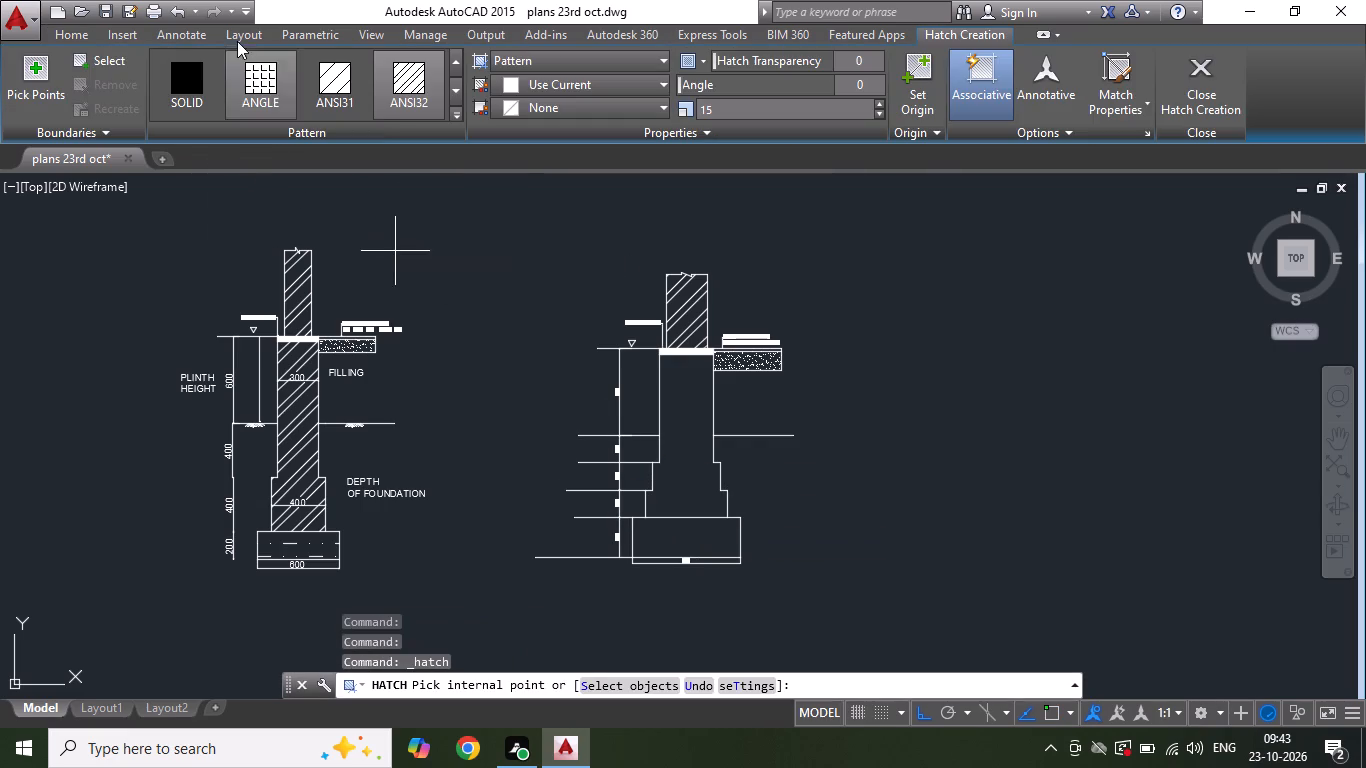
click(697, 426)
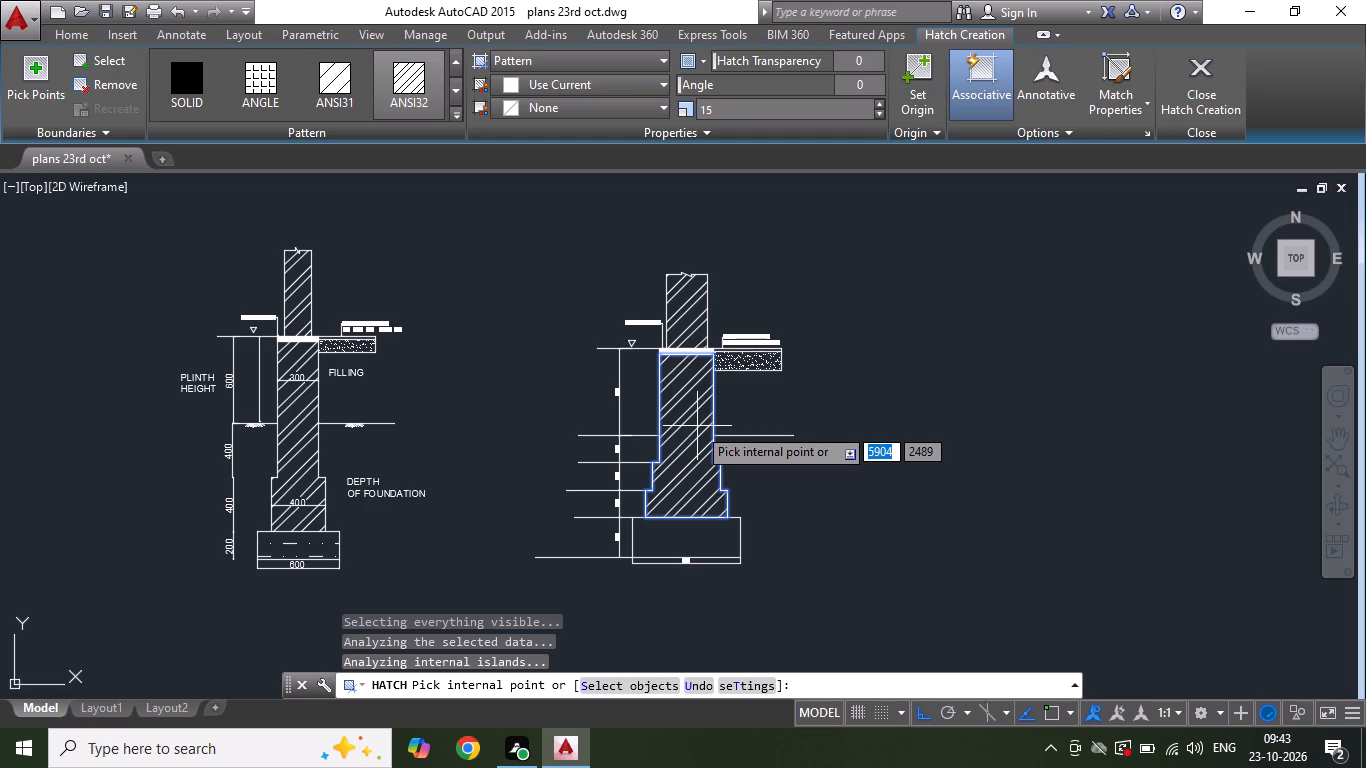
key(Escape)
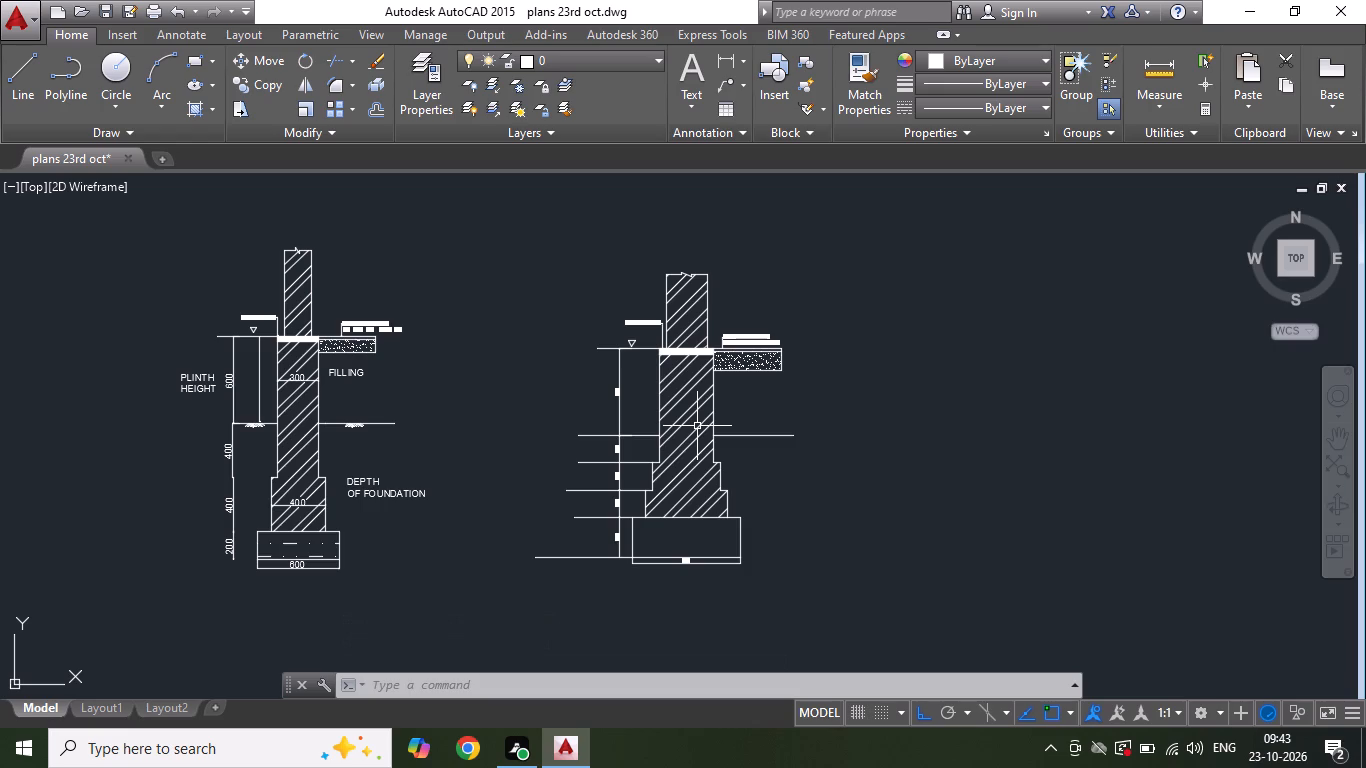
key(Escape)
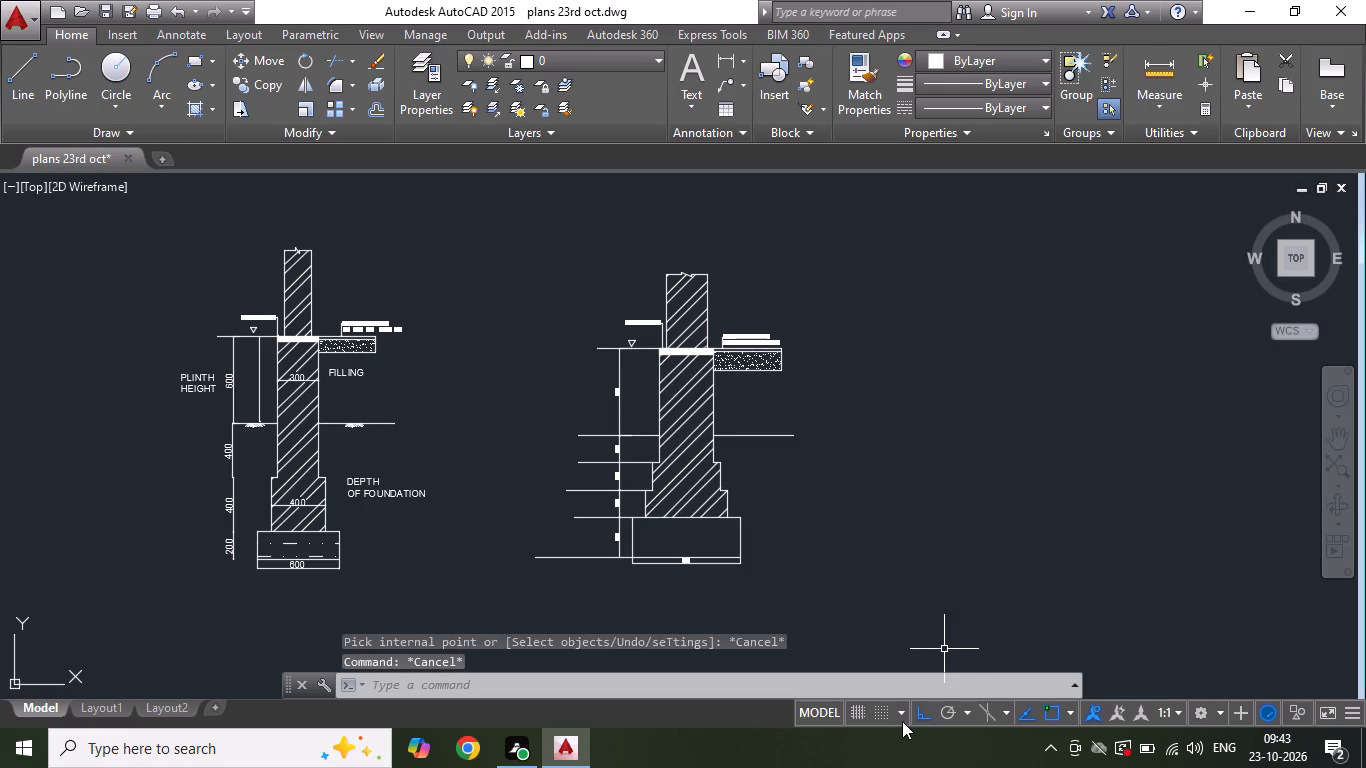
Save the drawing.
key(ctrl+s)
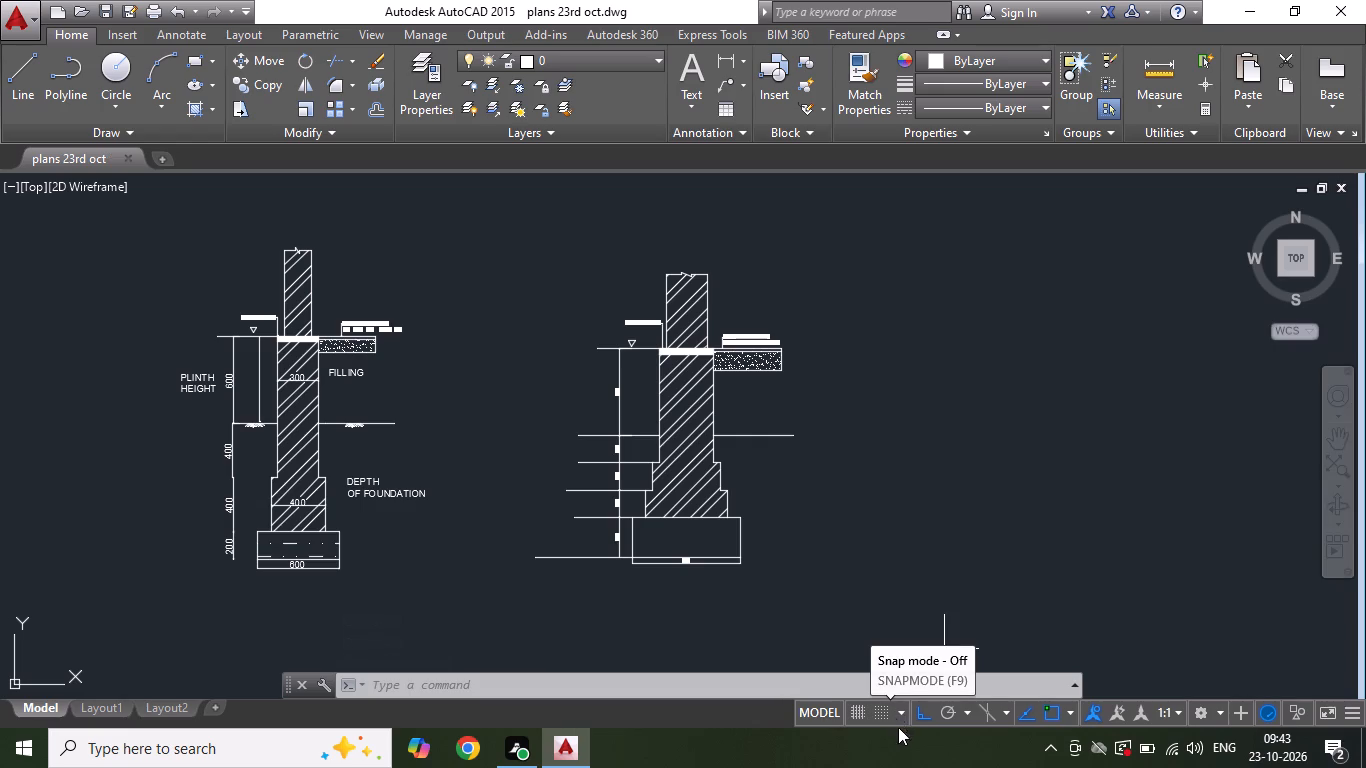
scroll(922, 767, up, 1)
scroll(646, 414, up, 2)
scroll(625, 340, down, 3)
scroll(661, 420, up, 2)
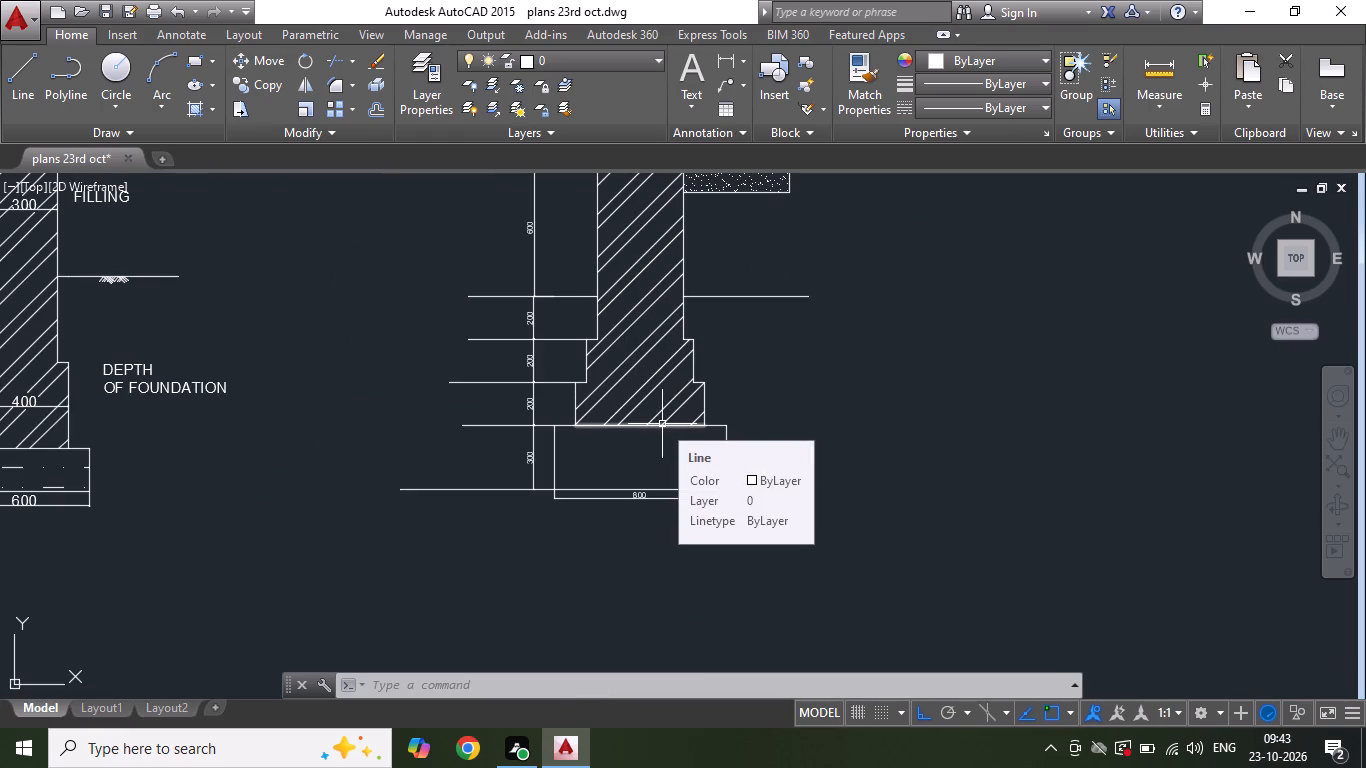
key(Escape)
key(ctrl+s)
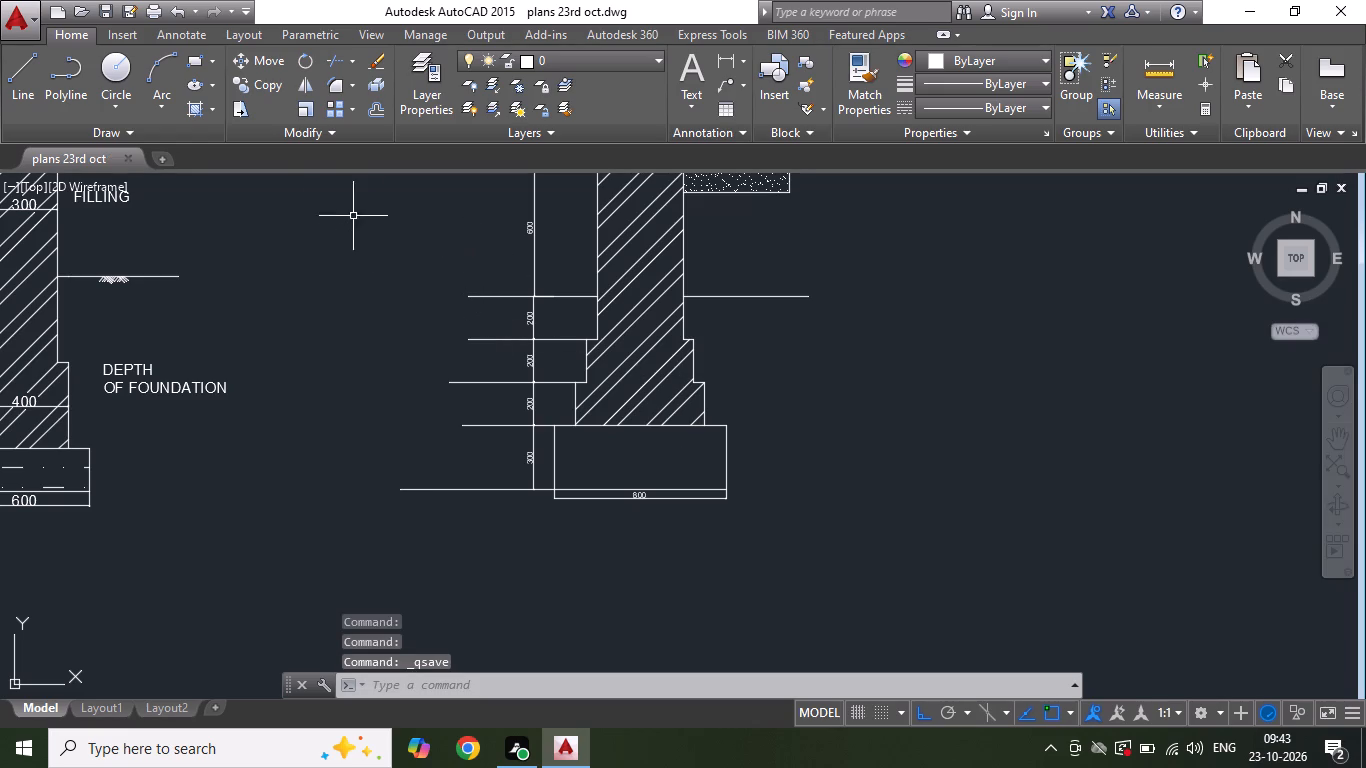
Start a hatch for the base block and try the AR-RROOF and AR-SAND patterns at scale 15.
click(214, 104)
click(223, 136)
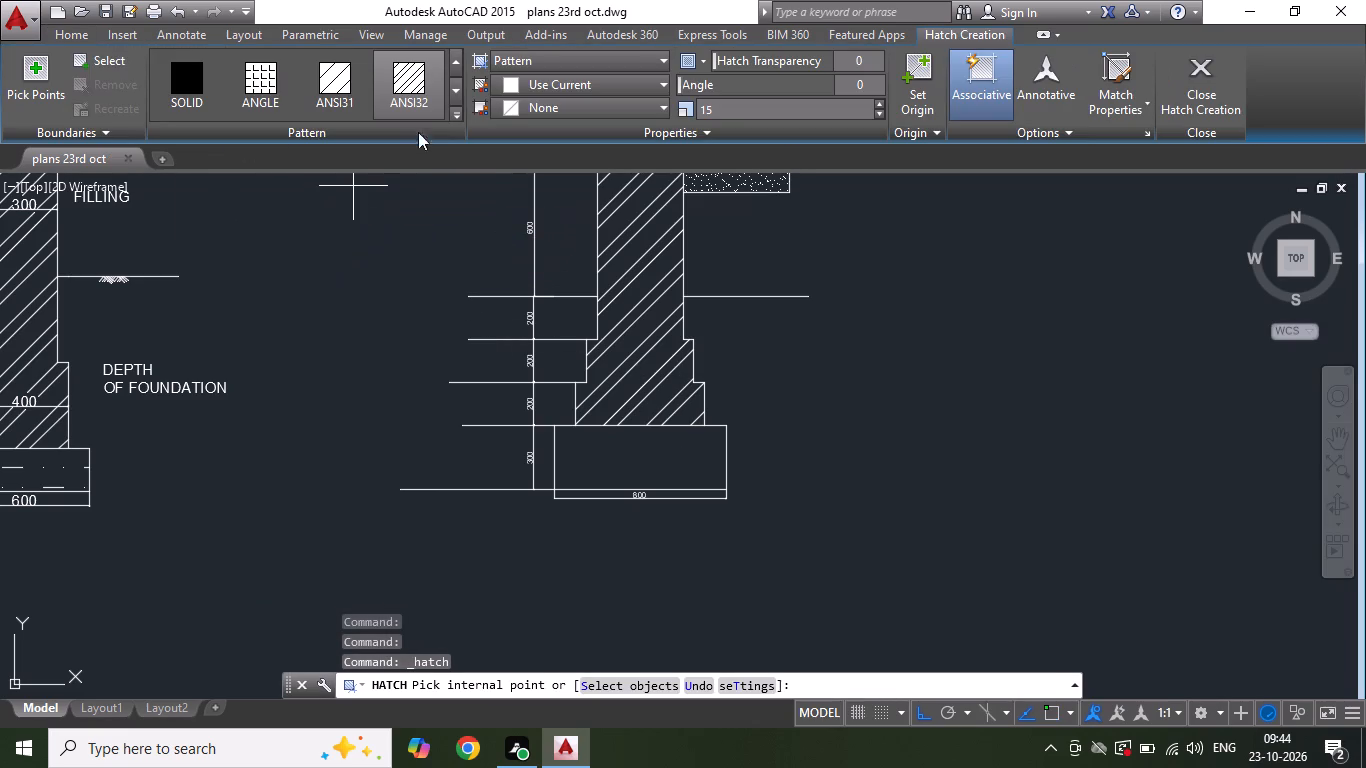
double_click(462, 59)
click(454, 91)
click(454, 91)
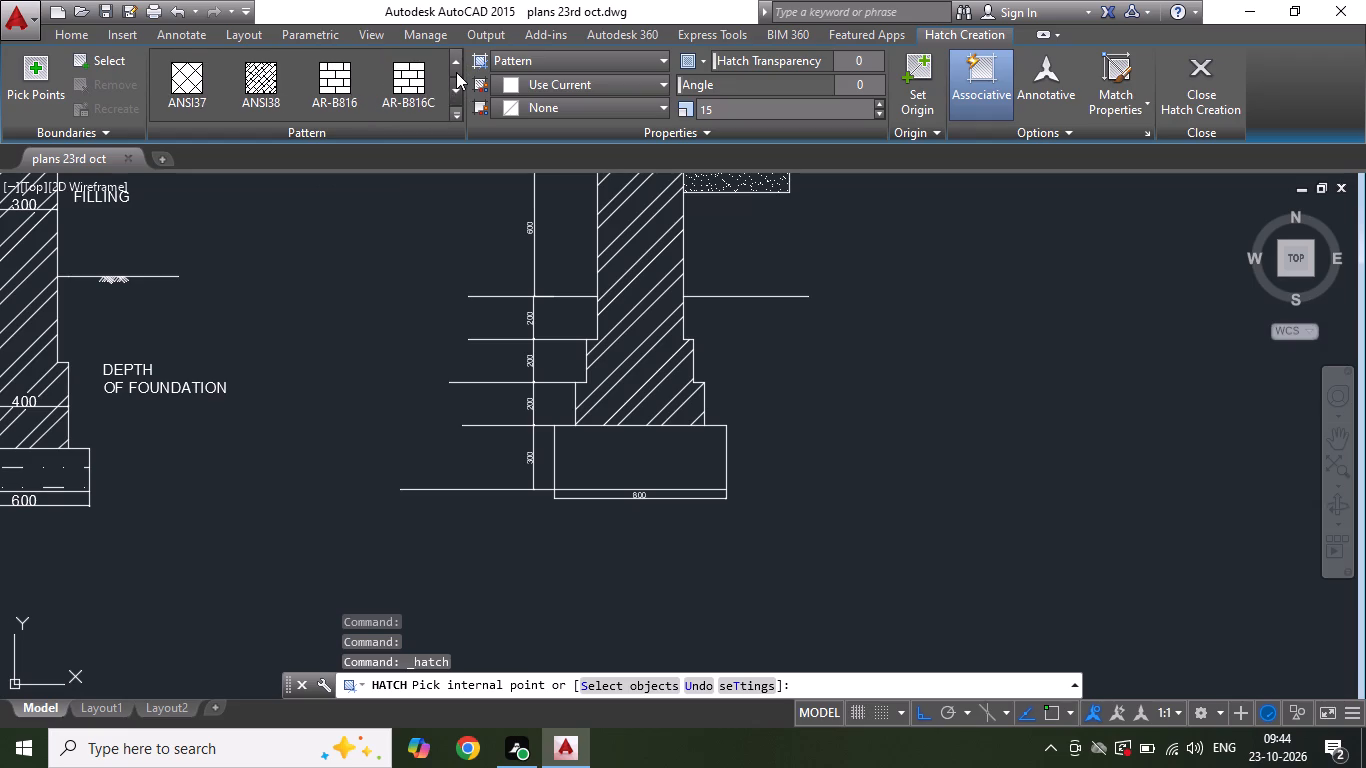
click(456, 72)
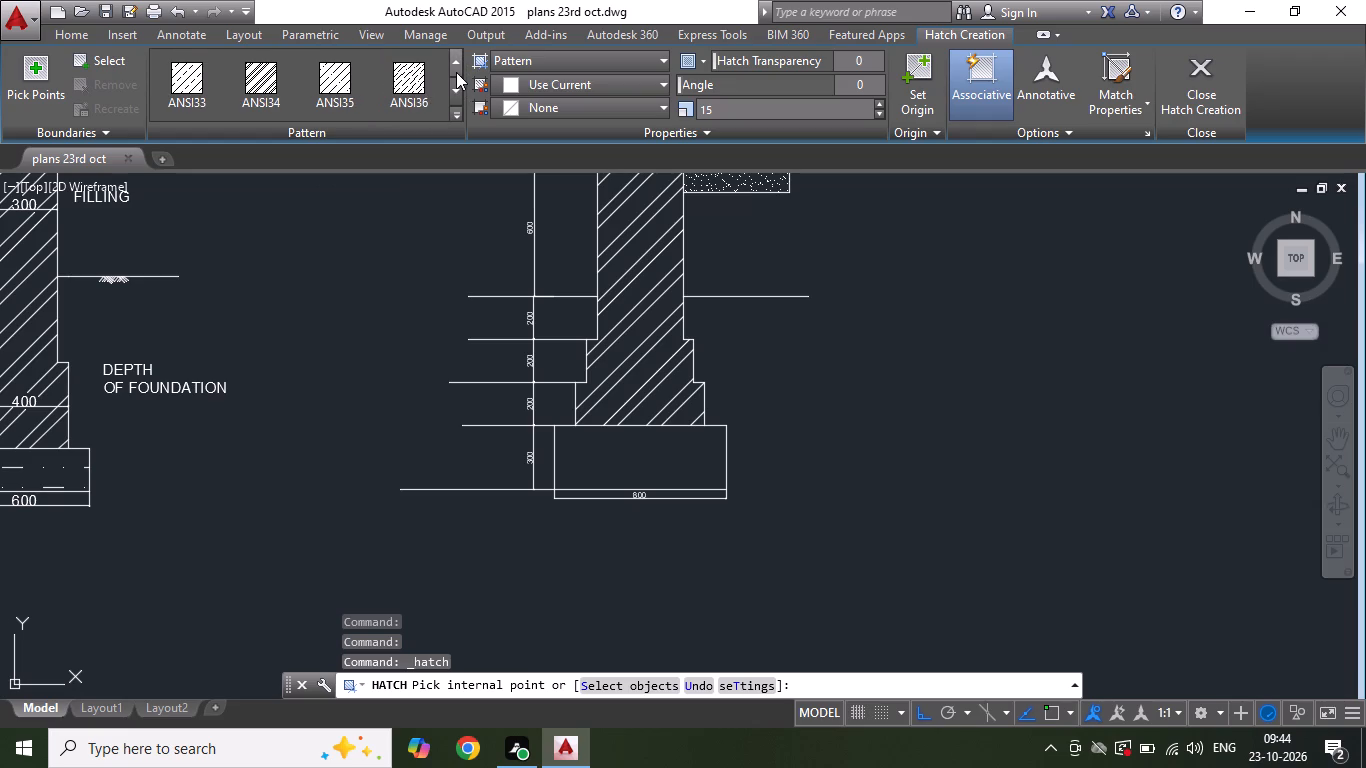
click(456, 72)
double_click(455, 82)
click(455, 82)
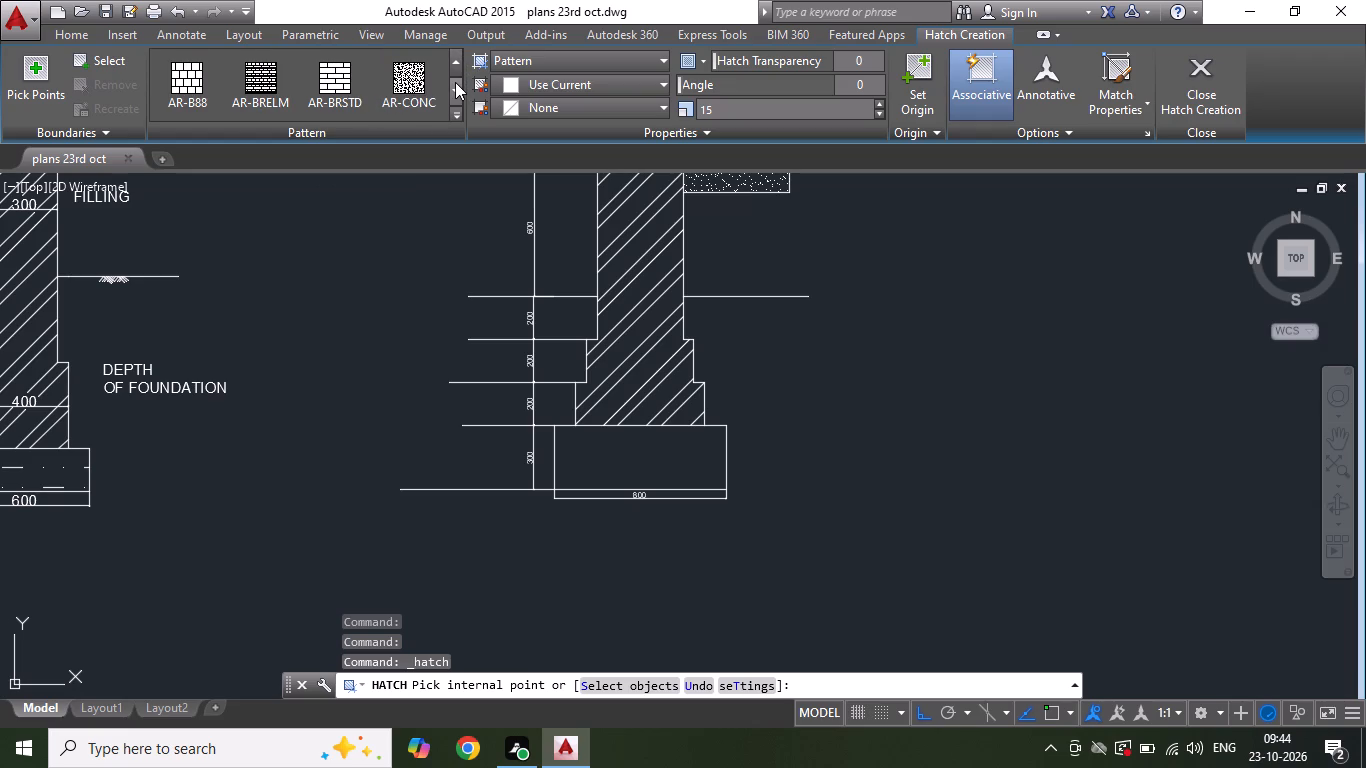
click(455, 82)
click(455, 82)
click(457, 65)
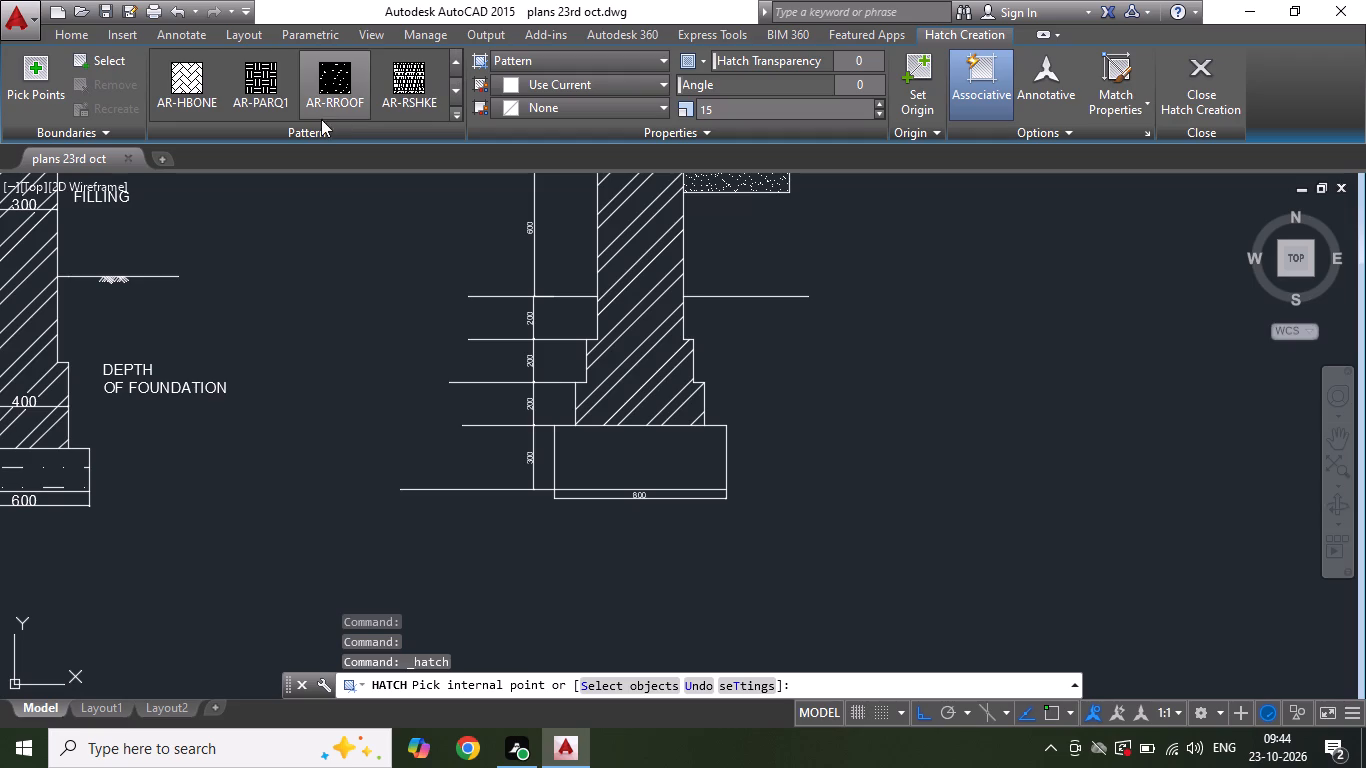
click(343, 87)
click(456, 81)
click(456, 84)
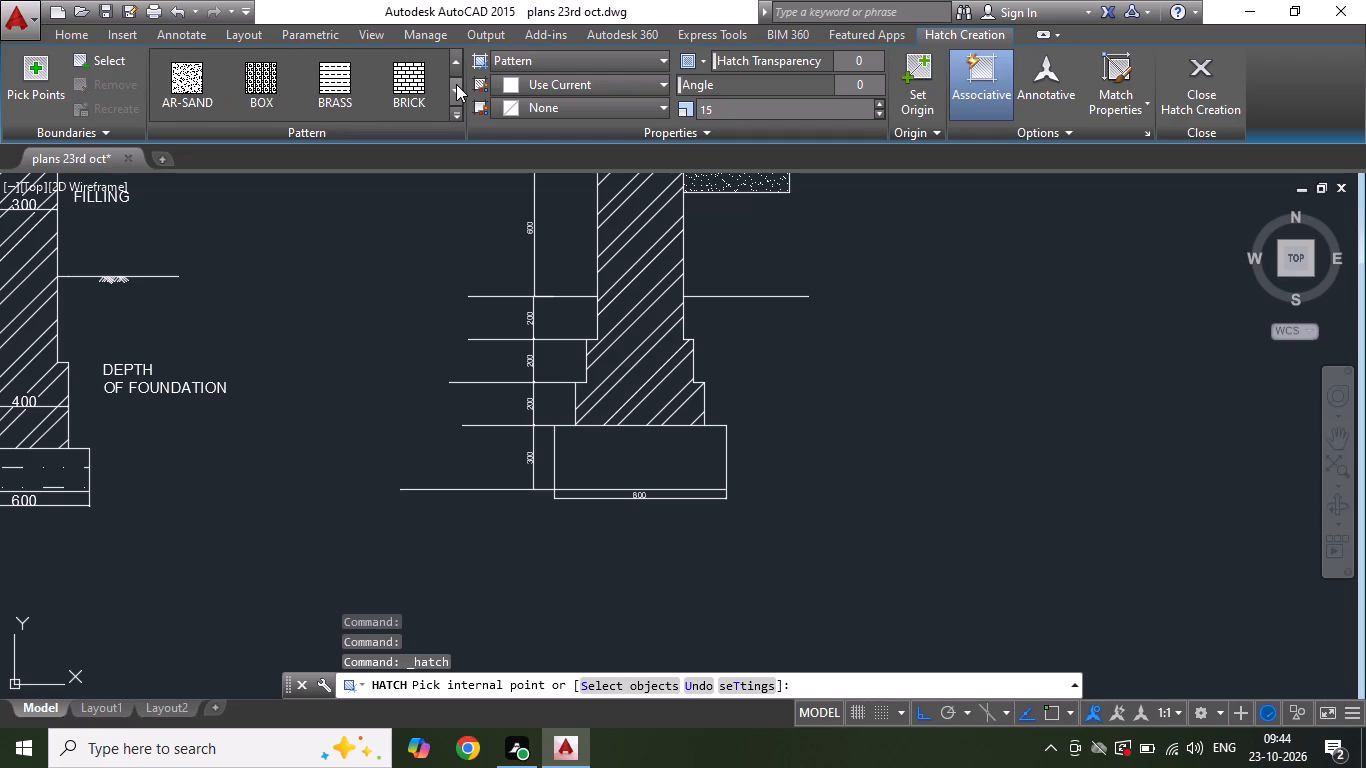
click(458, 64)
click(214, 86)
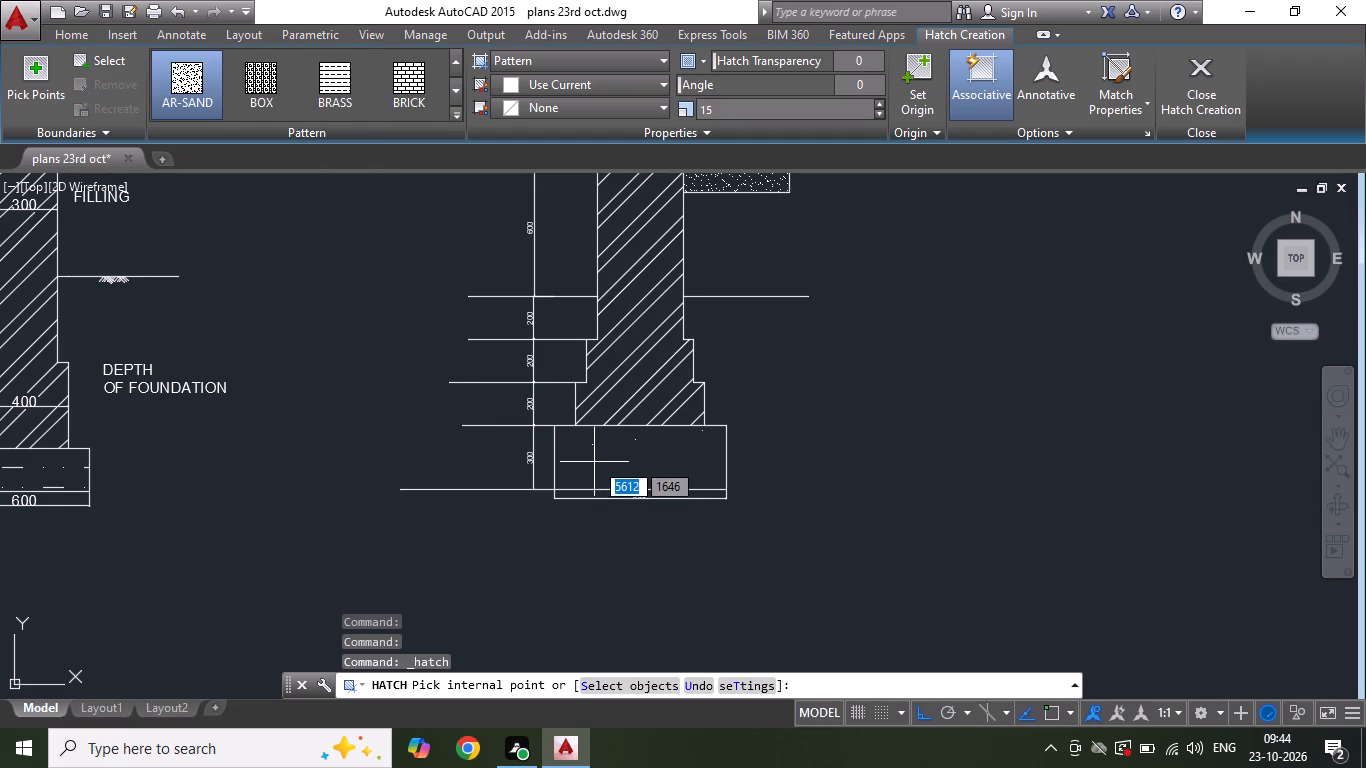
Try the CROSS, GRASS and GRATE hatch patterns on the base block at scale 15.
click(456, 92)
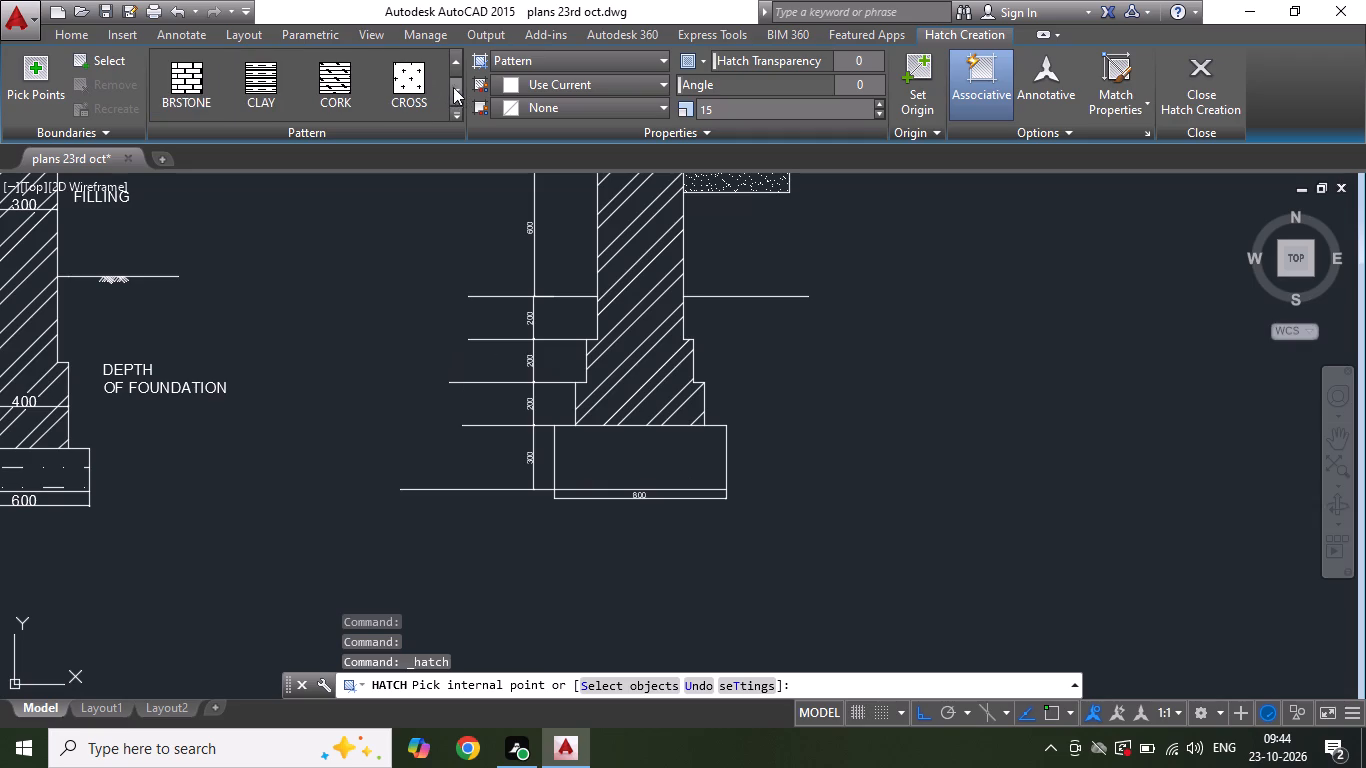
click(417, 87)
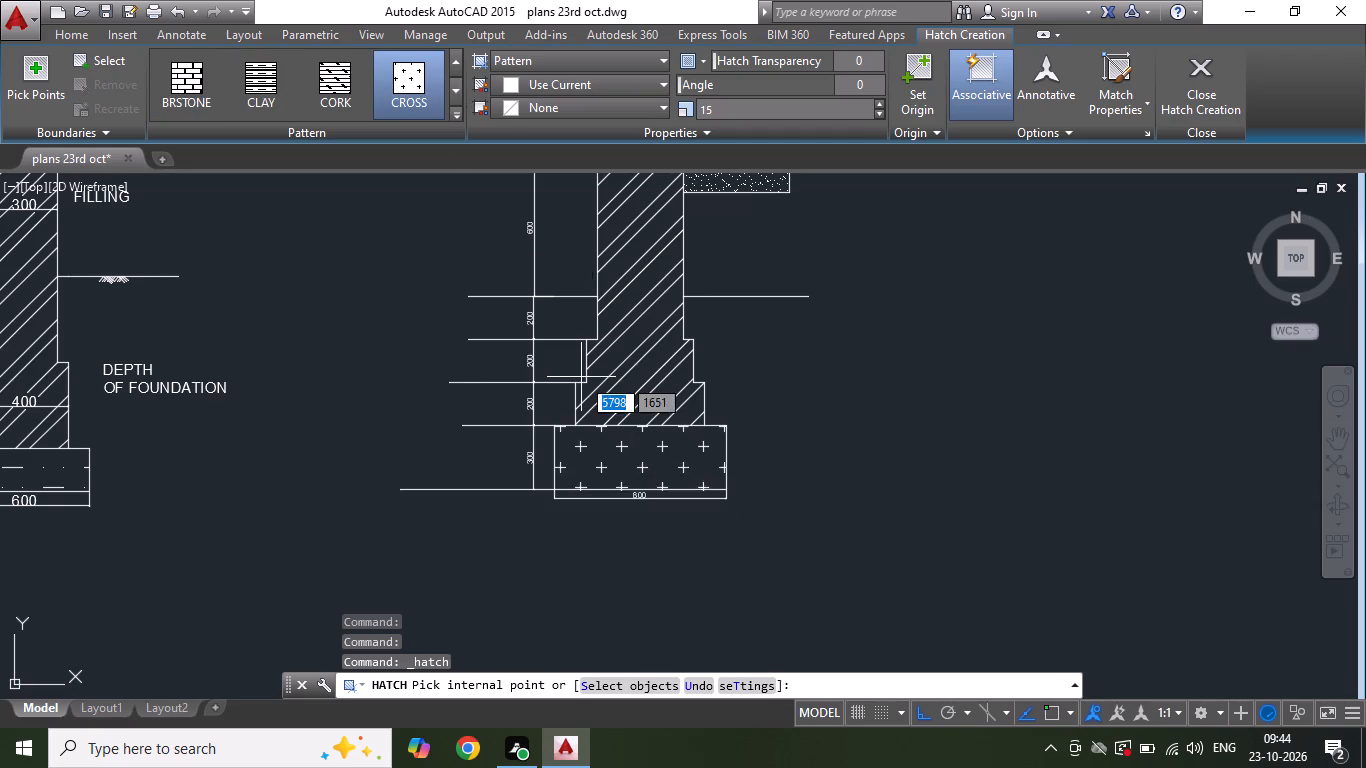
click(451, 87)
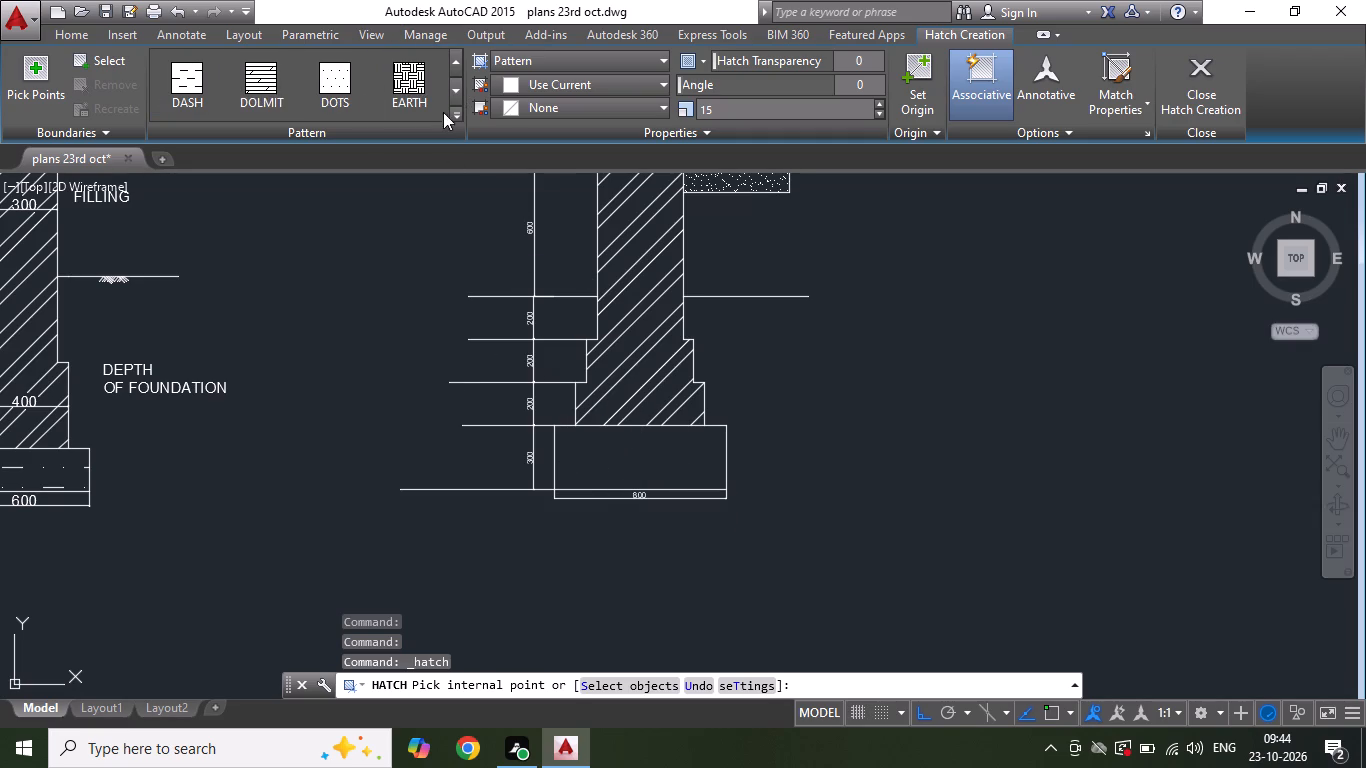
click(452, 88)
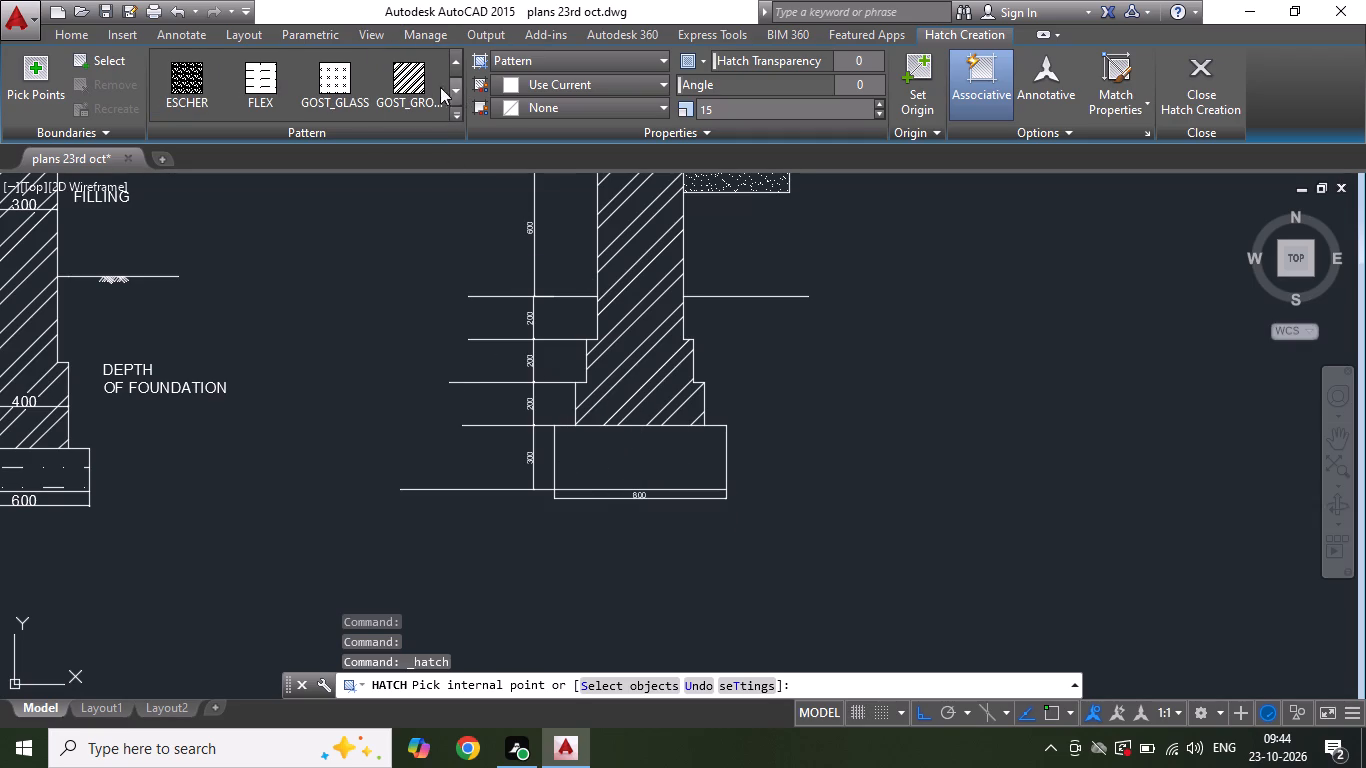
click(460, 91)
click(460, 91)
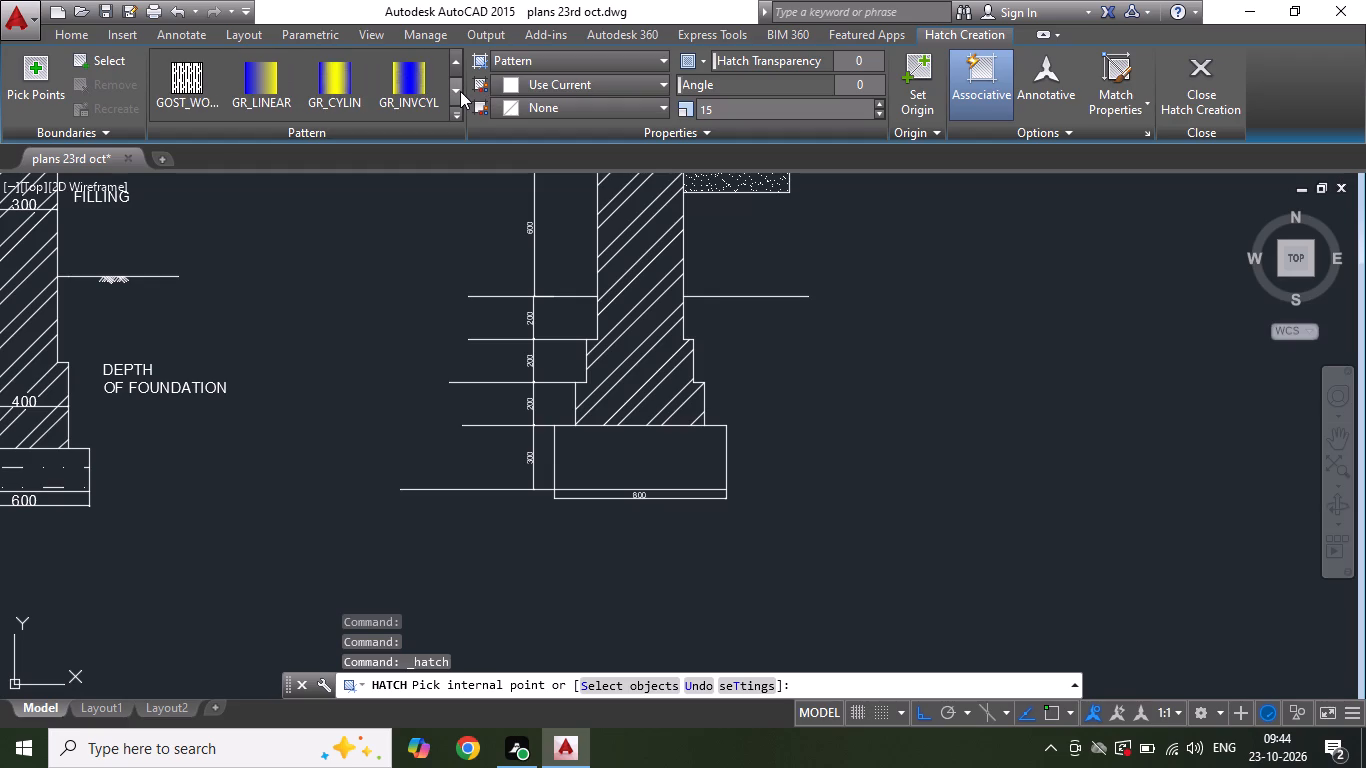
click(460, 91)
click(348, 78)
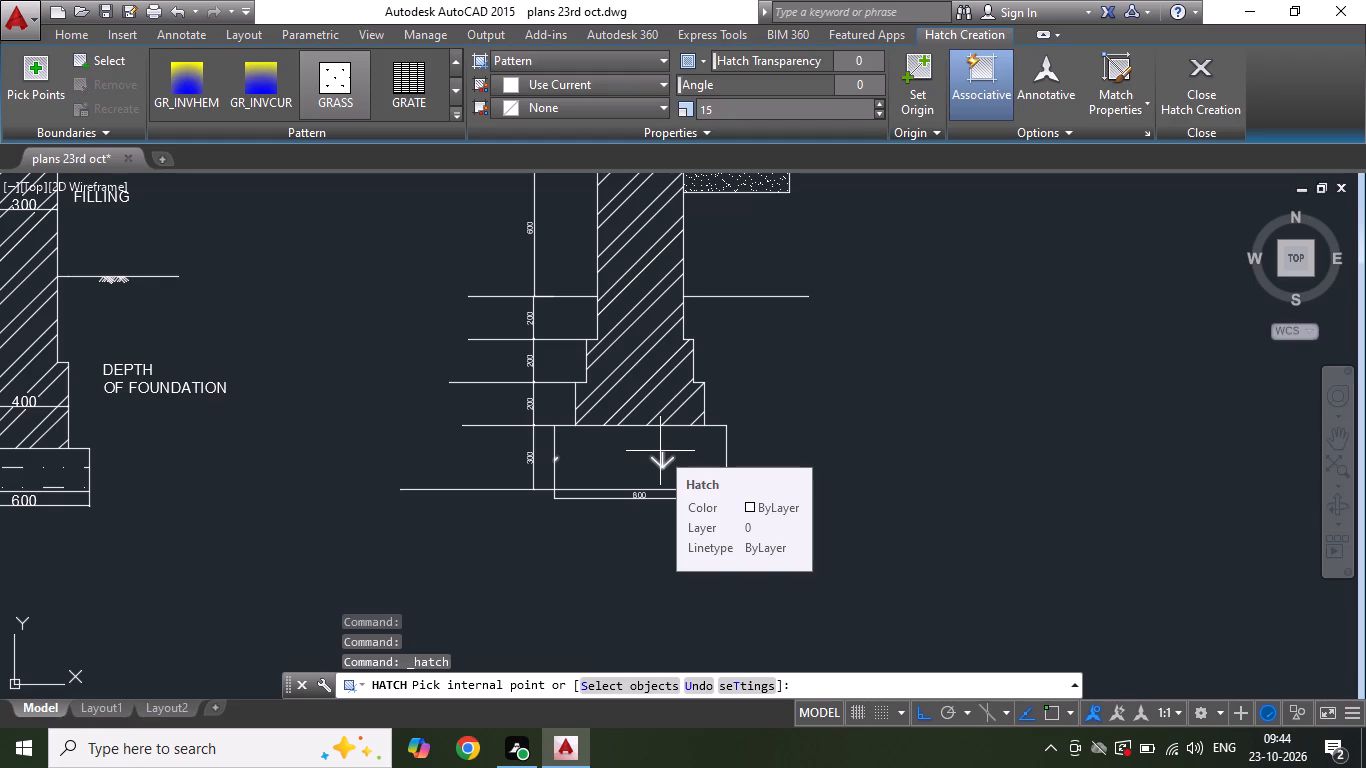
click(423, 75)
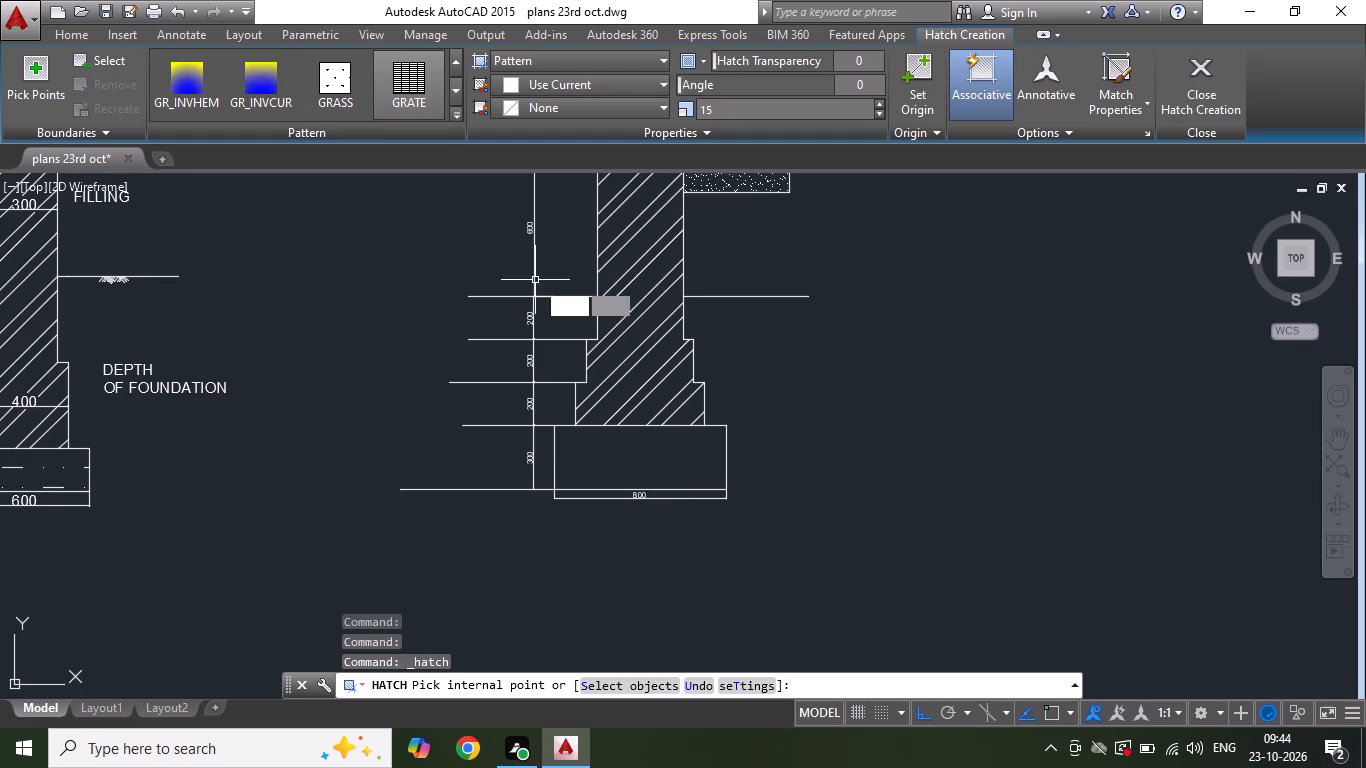
Hatch the base block below the stepped wall with the TRIANG pattern at scale 15.
click(450, 91)
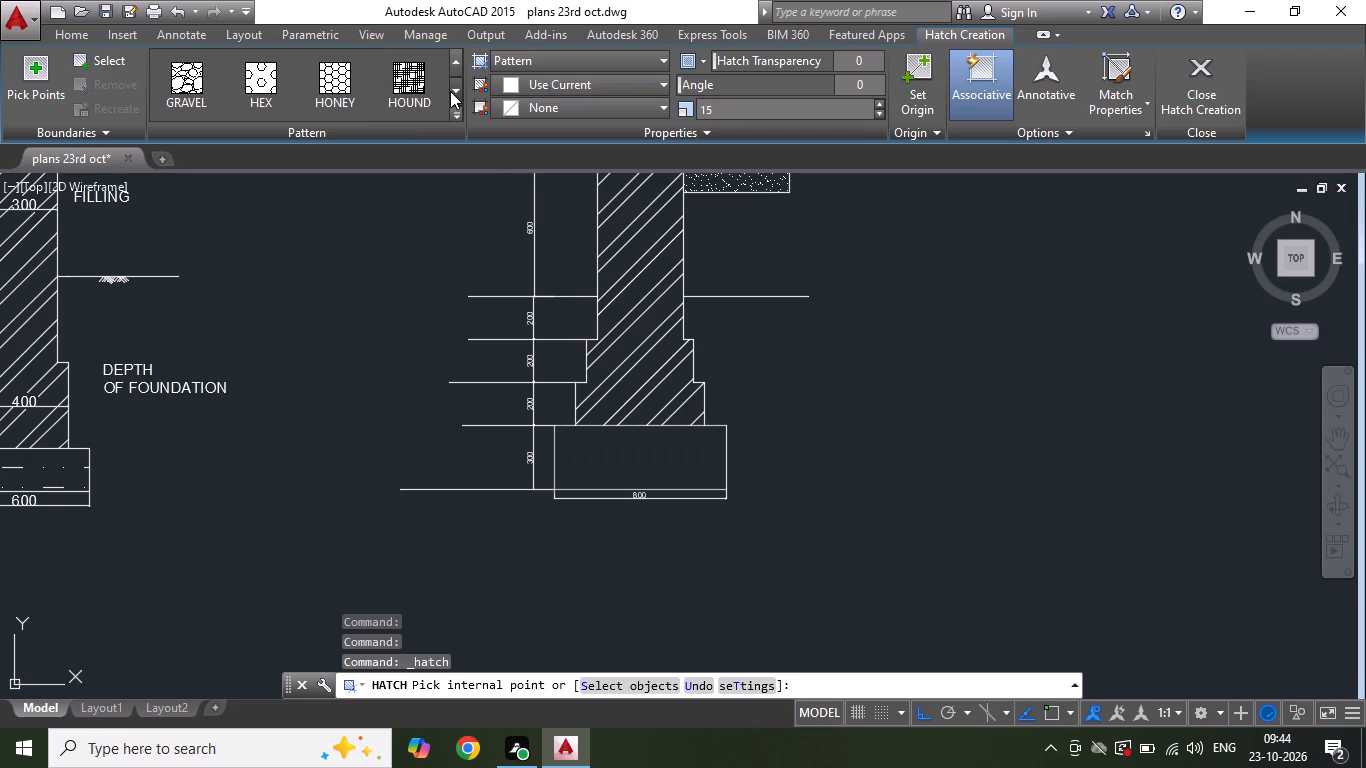
click(450, 91)
click(453, 93)
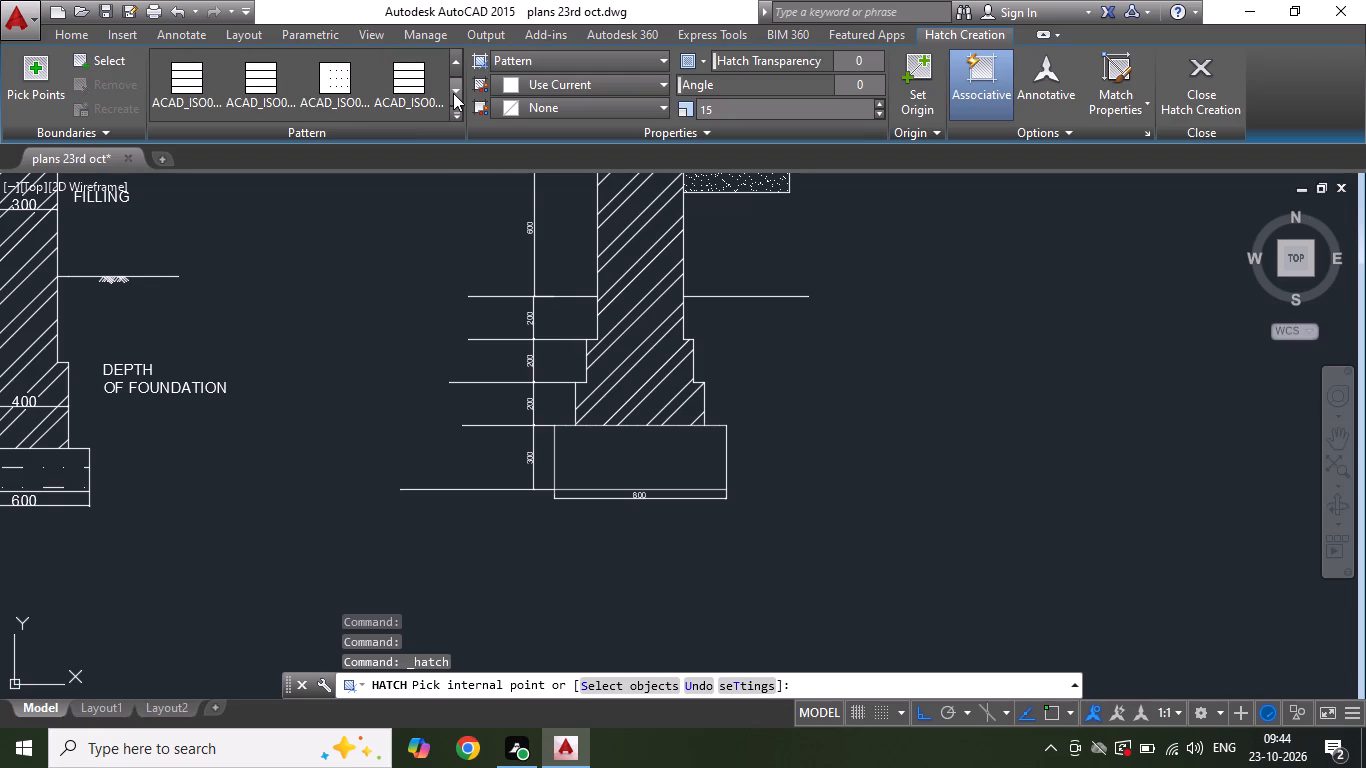
click(453, 93)
click(455, 68)
double_click(459, 86)
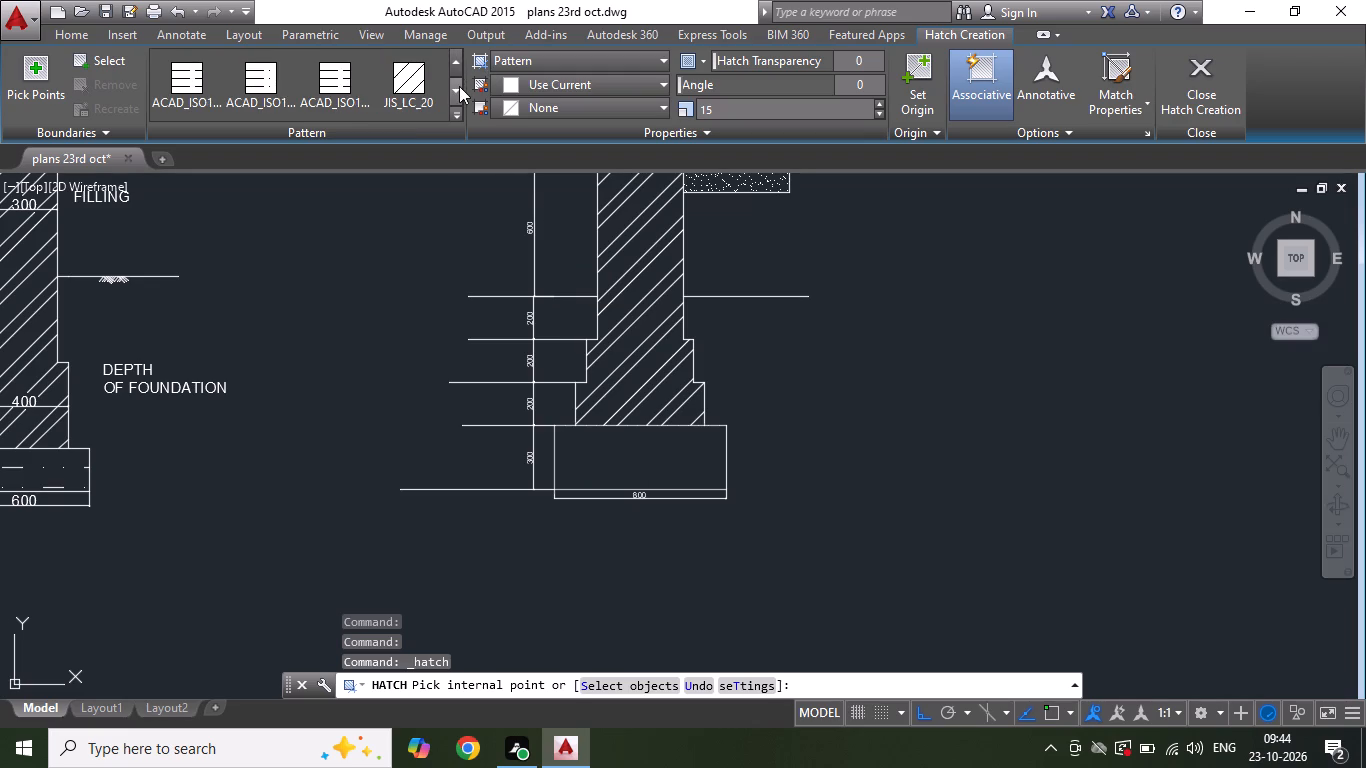
click(459, 86)
click(459, 86)
click(459, 86)
click(459, 86)
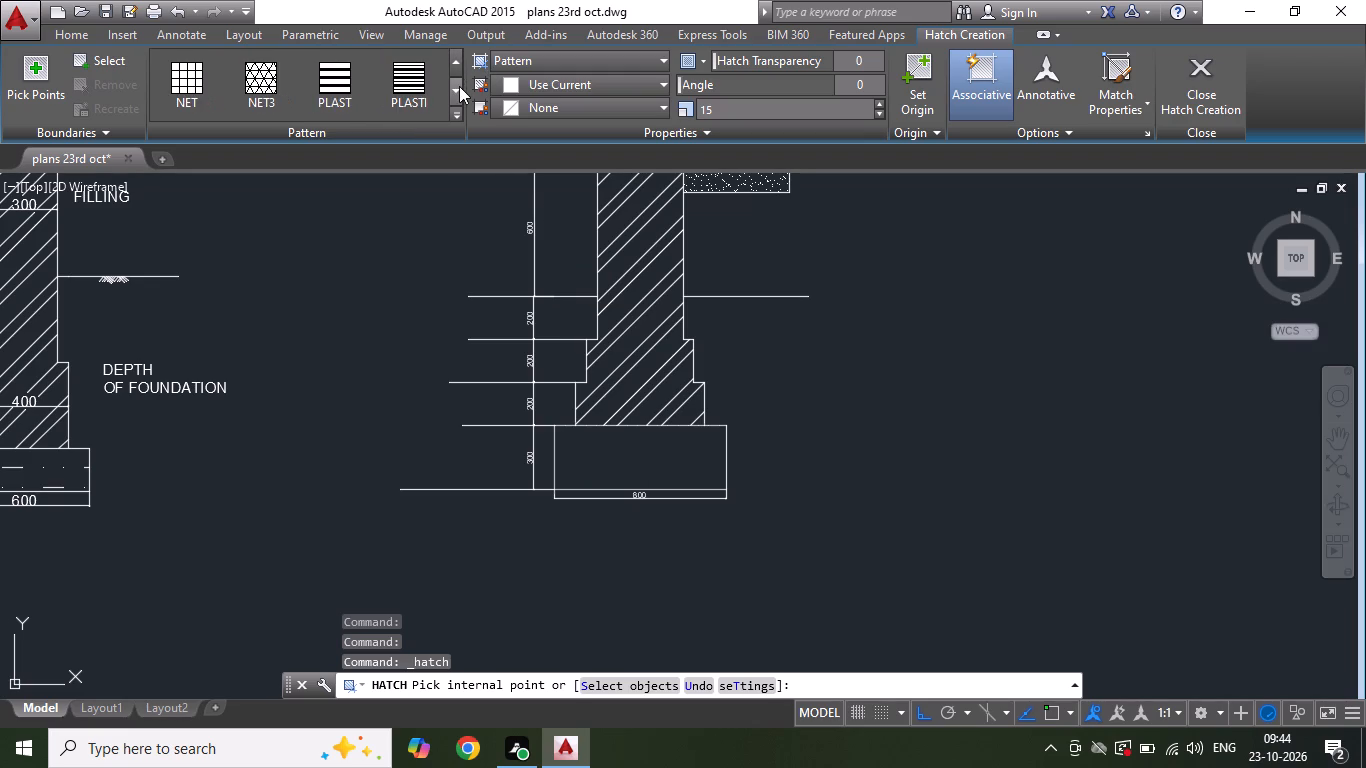
click(459, 86)
click(459, 86)
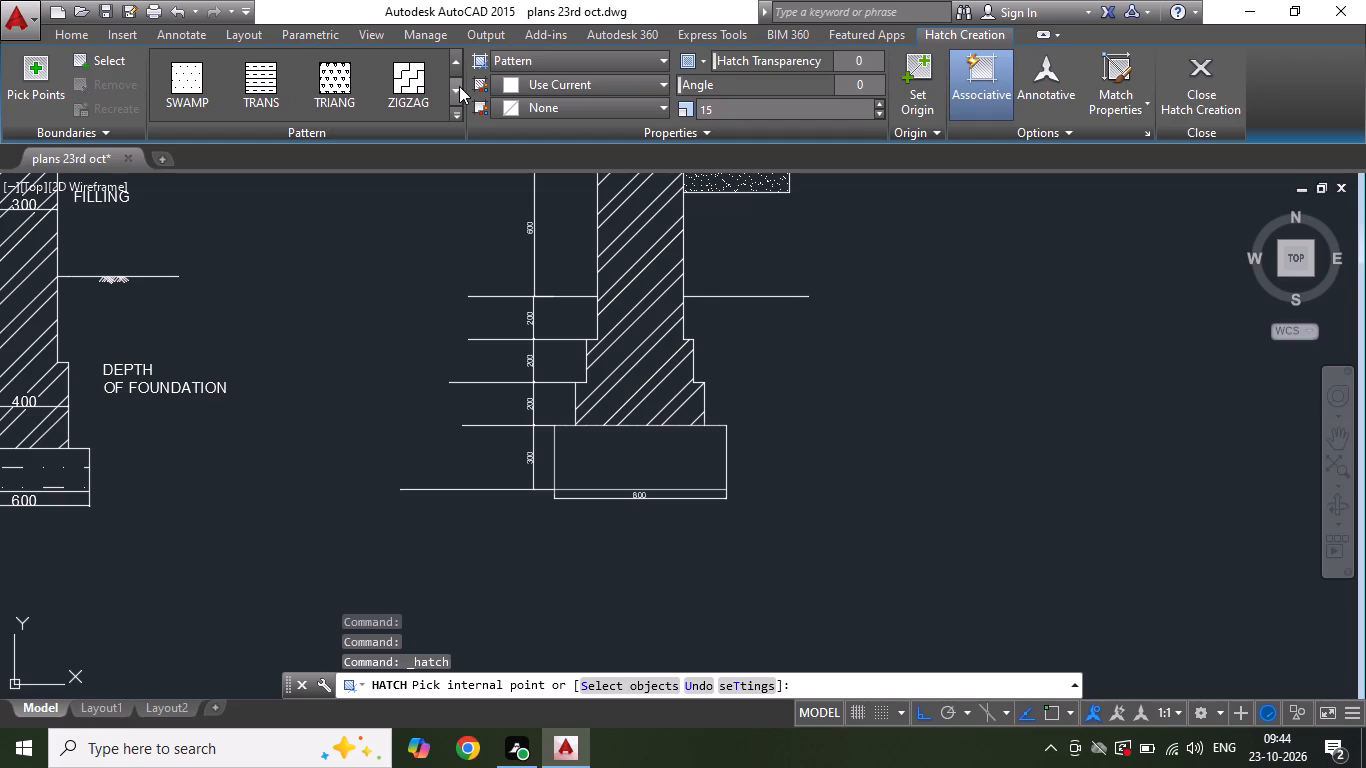
click(201, 61)
click(322, 91)
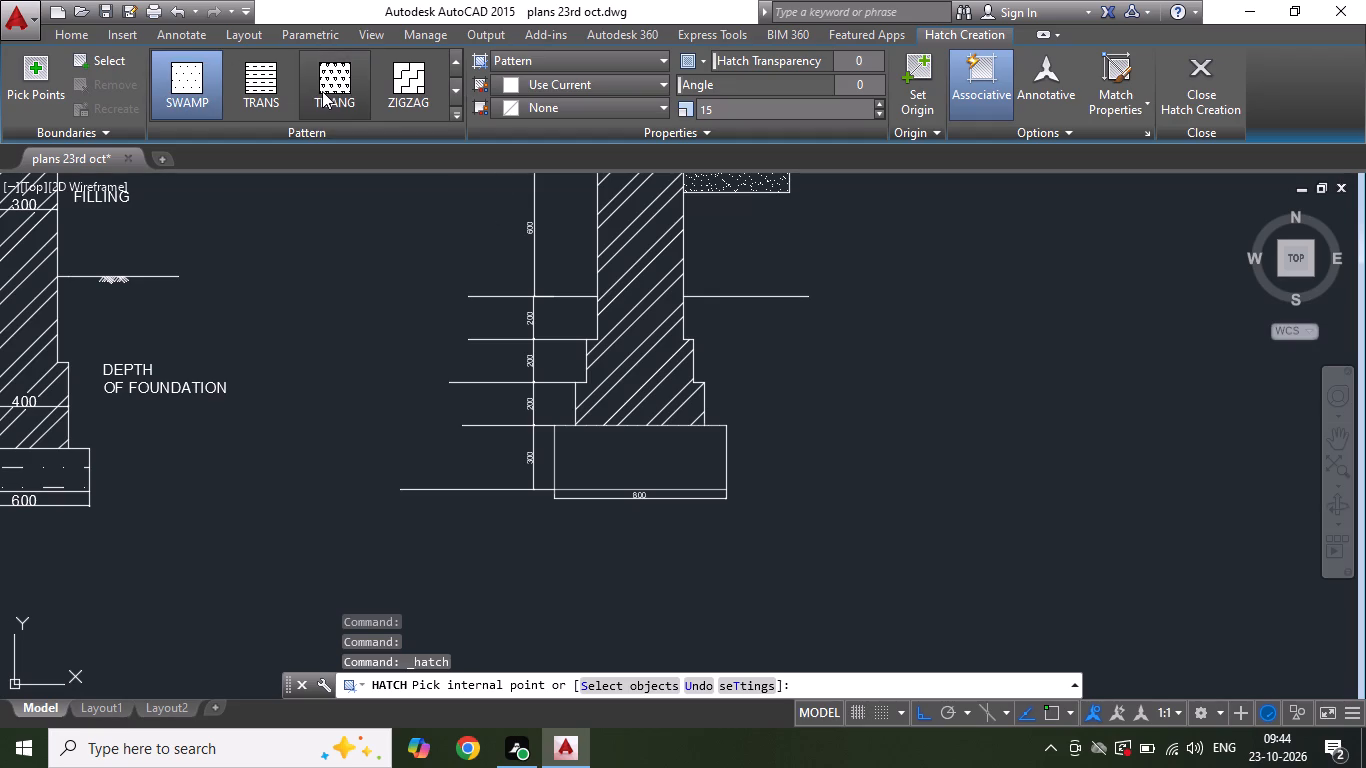
click(610, 449)
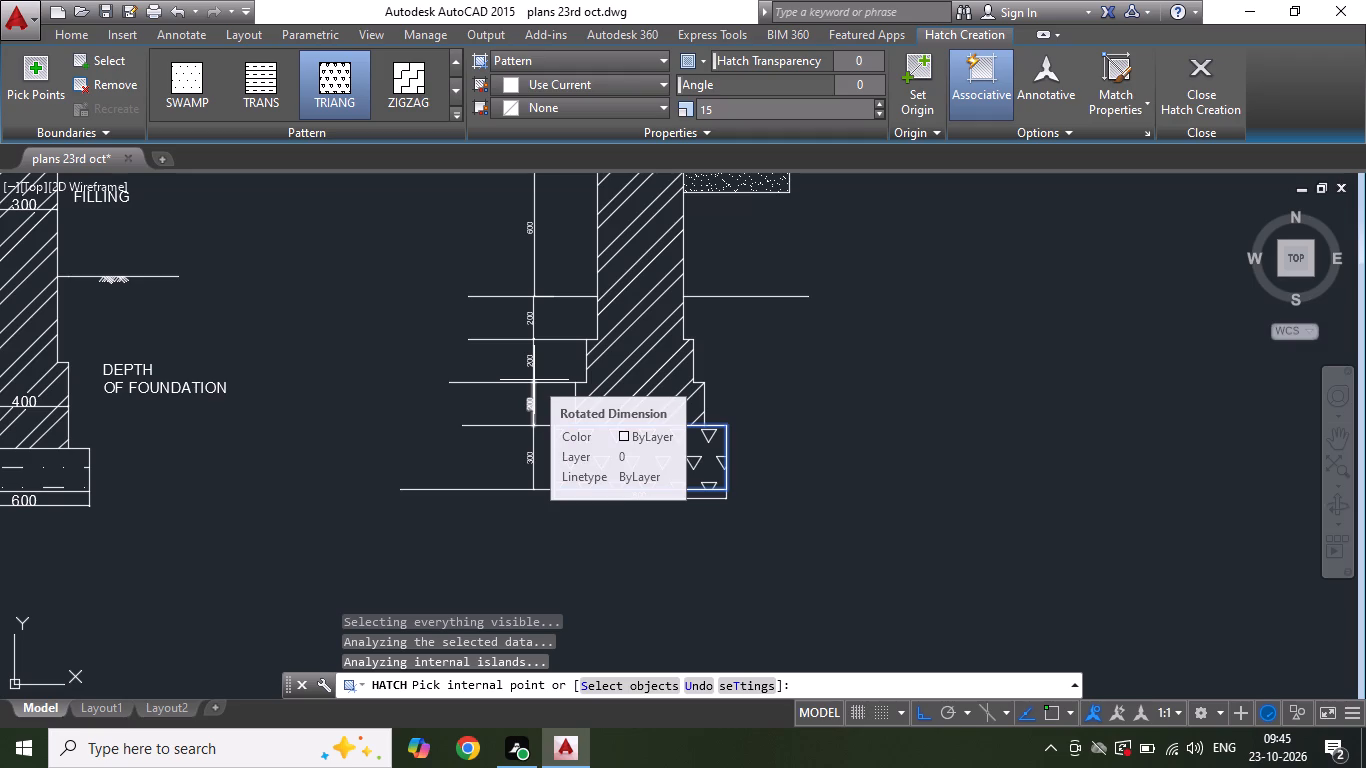
scroll(735, 498, down, 3)
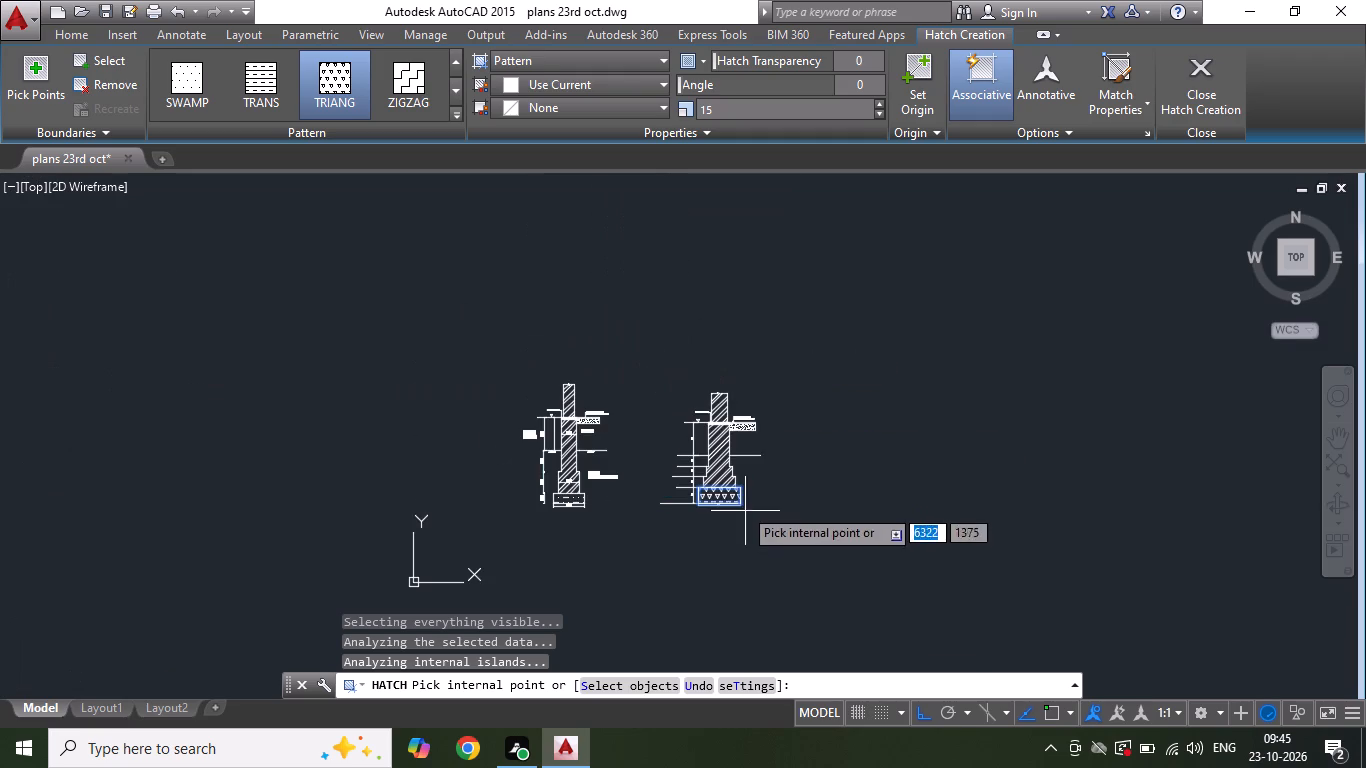
key(Escape)
scroll(747, 449, up, 2)
Save the drawing.
key(ctrl+s)
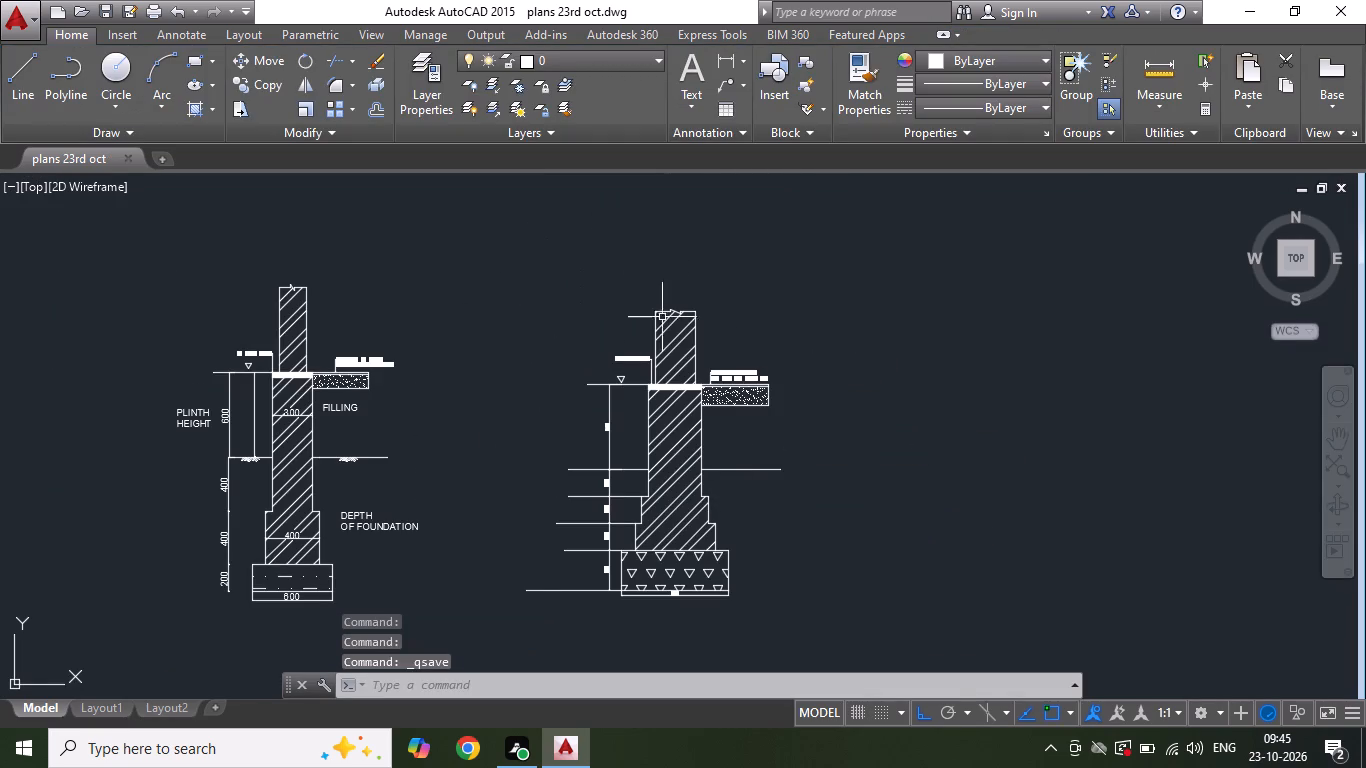
With Ortho off, draw a short slanted line down from the ground line on the flooring side of the second wall section.
scroll(753, 364, up, 3)
scroll(716, 265, down, 2)
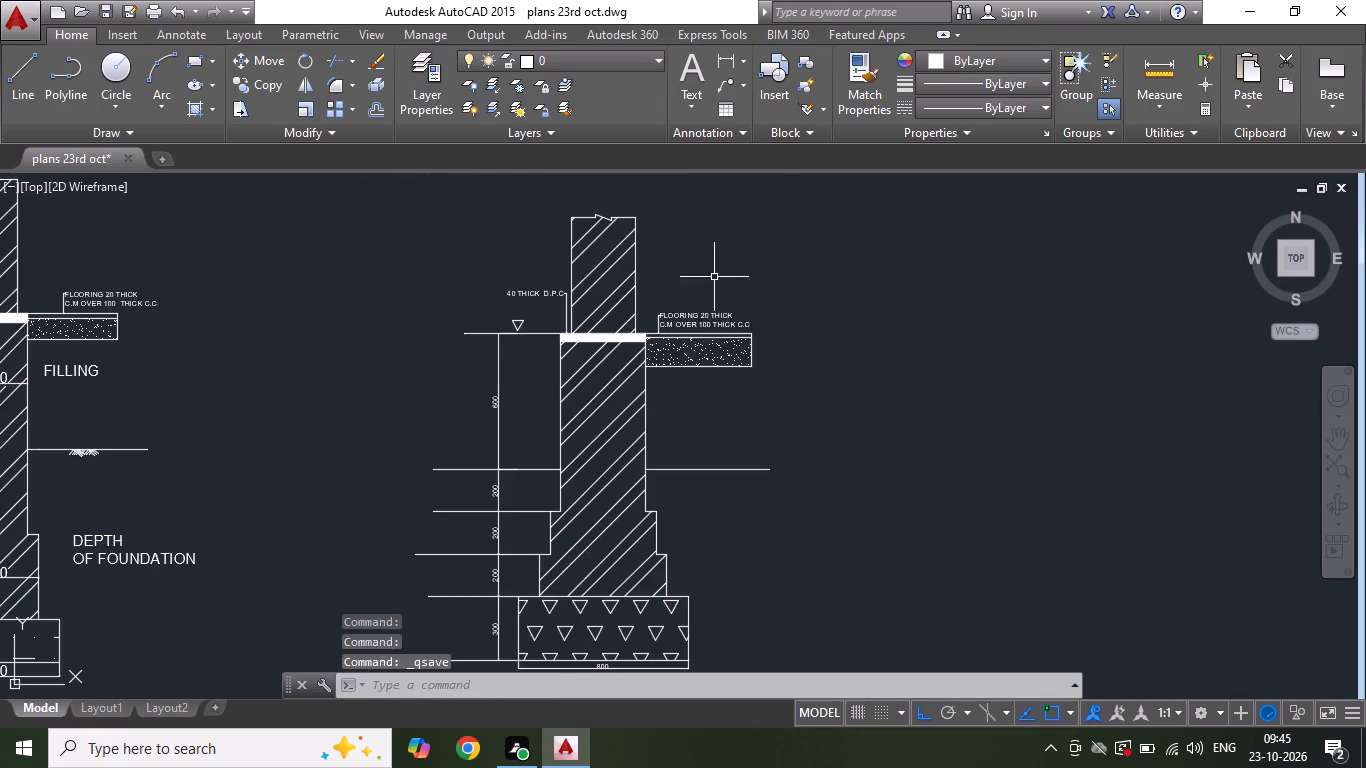
scroll(694, 474, up, 2)
click(24, 97)
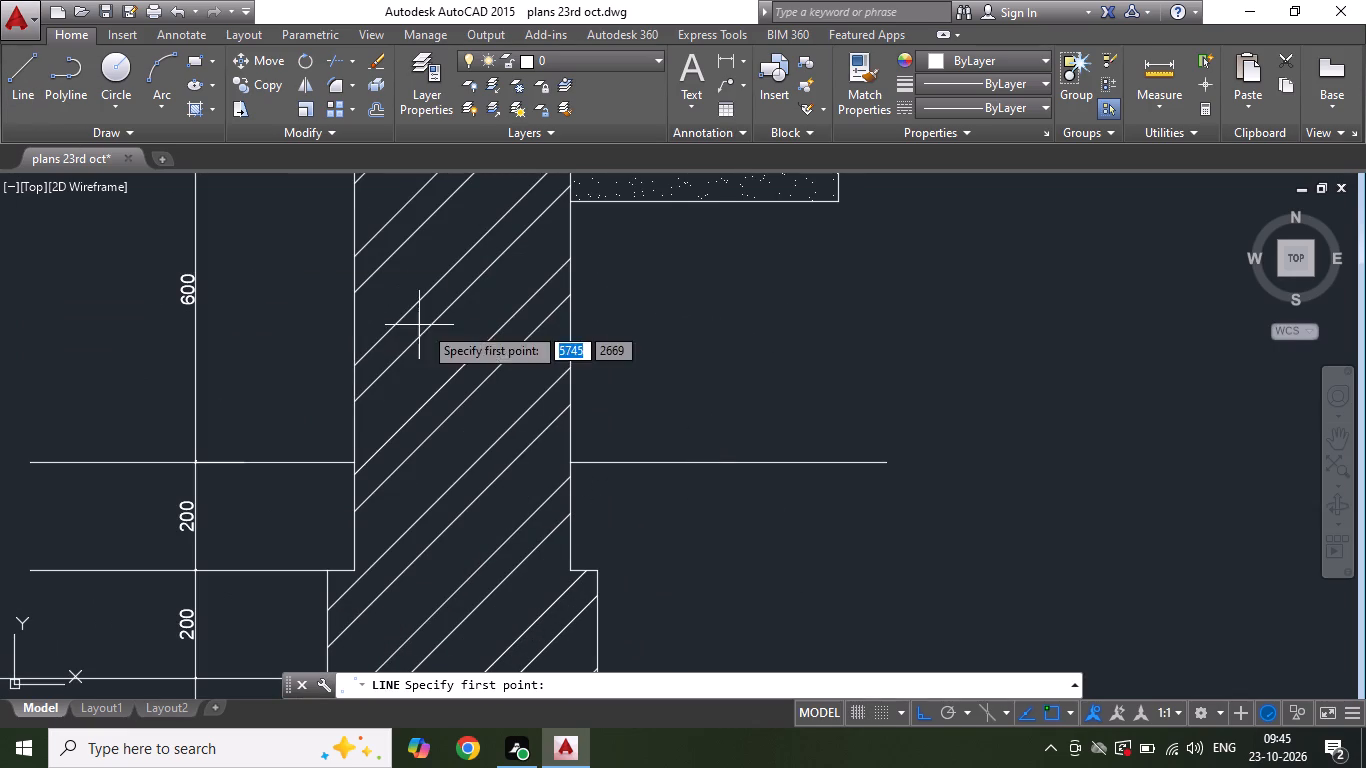
click(646, 465)
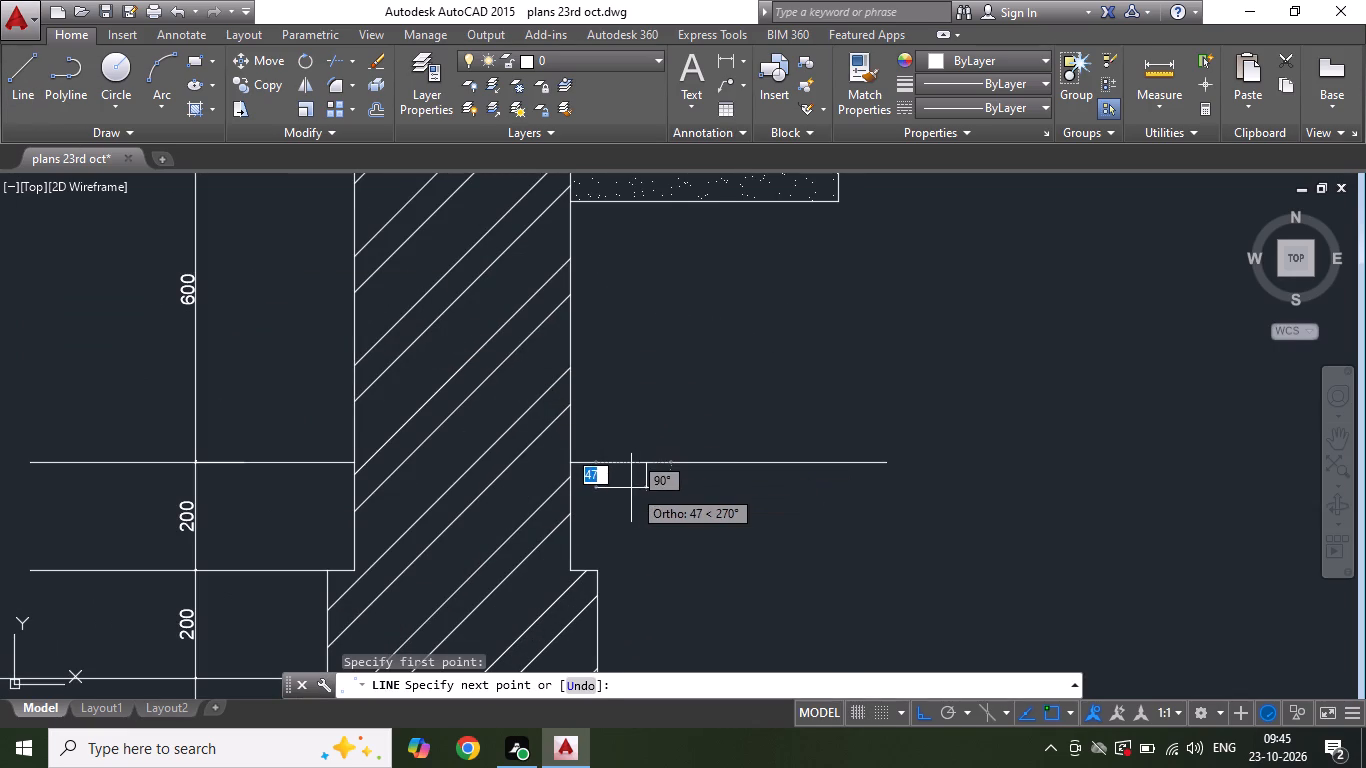
key(F8)
scroll(628, 485, up, 2)
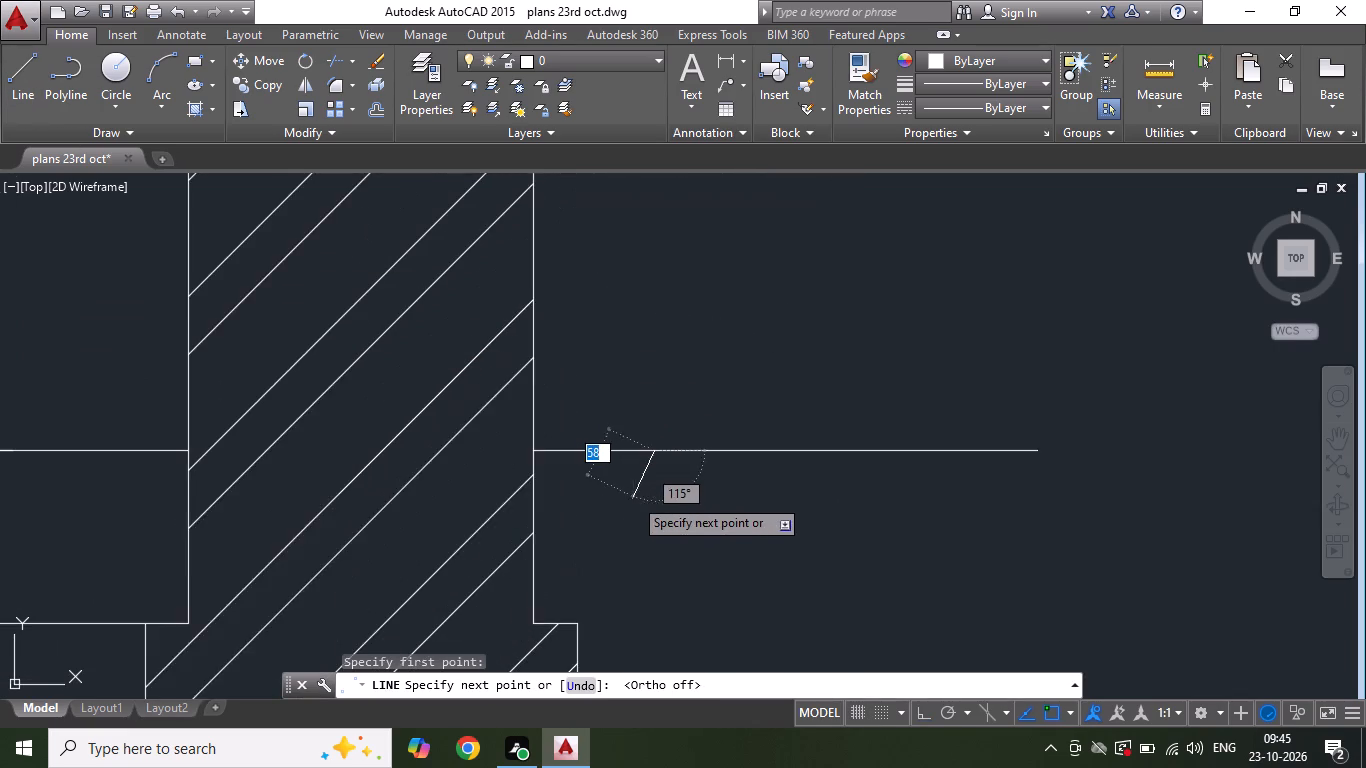
click(631, 504)
key(Escape)
Copy the short slanted line three times along the ground line to form four evenly spaced parallel strokes.
click(660, 488)
click(644, 474)
right_click(638, 465)
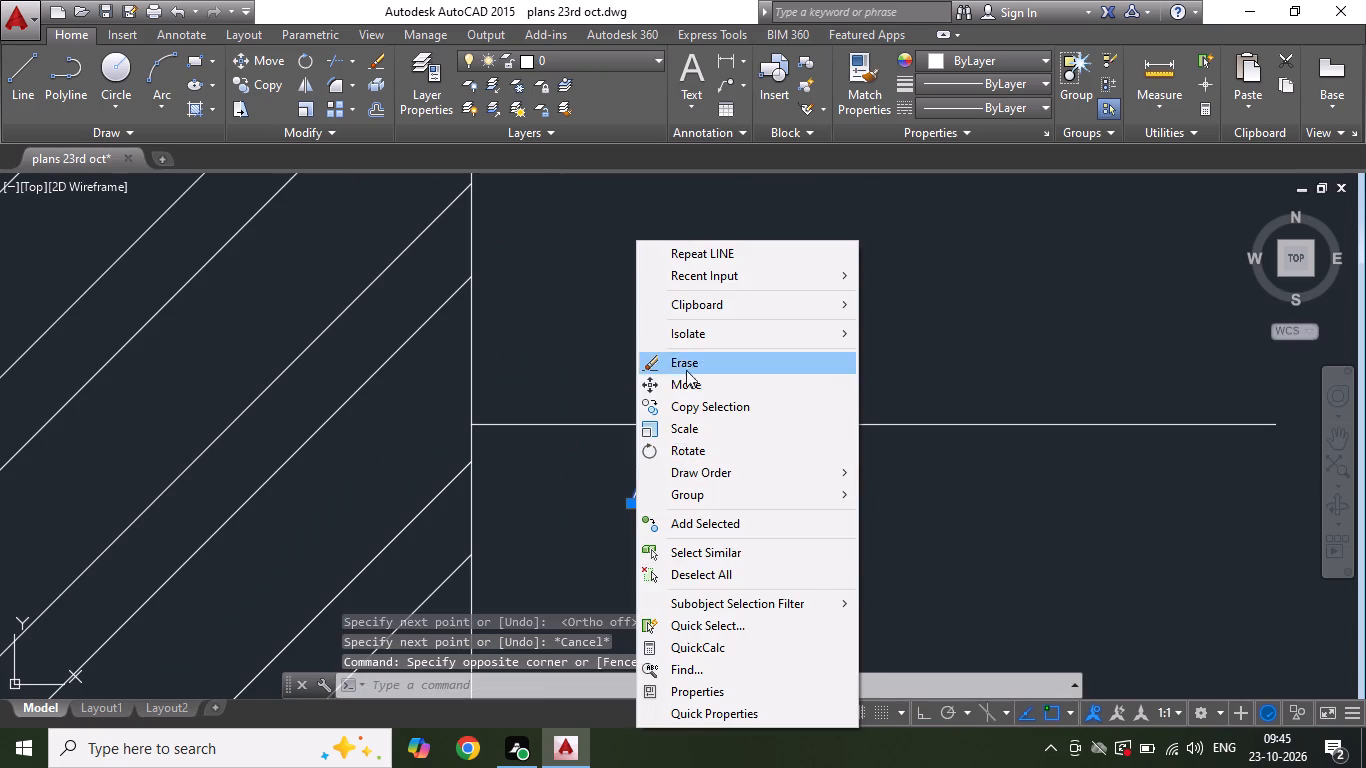
click(709, 410)
click(730, 483)
click(753, 484)
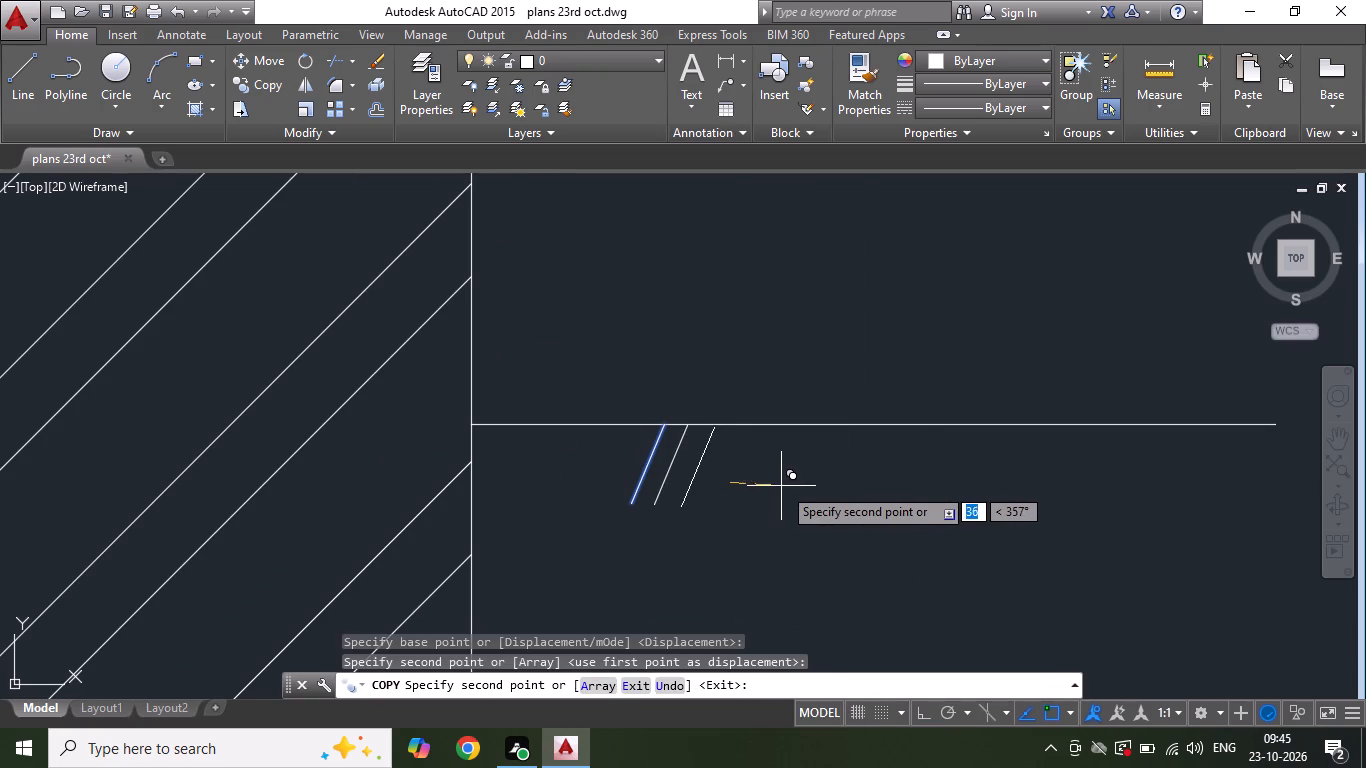
click(782, 483)
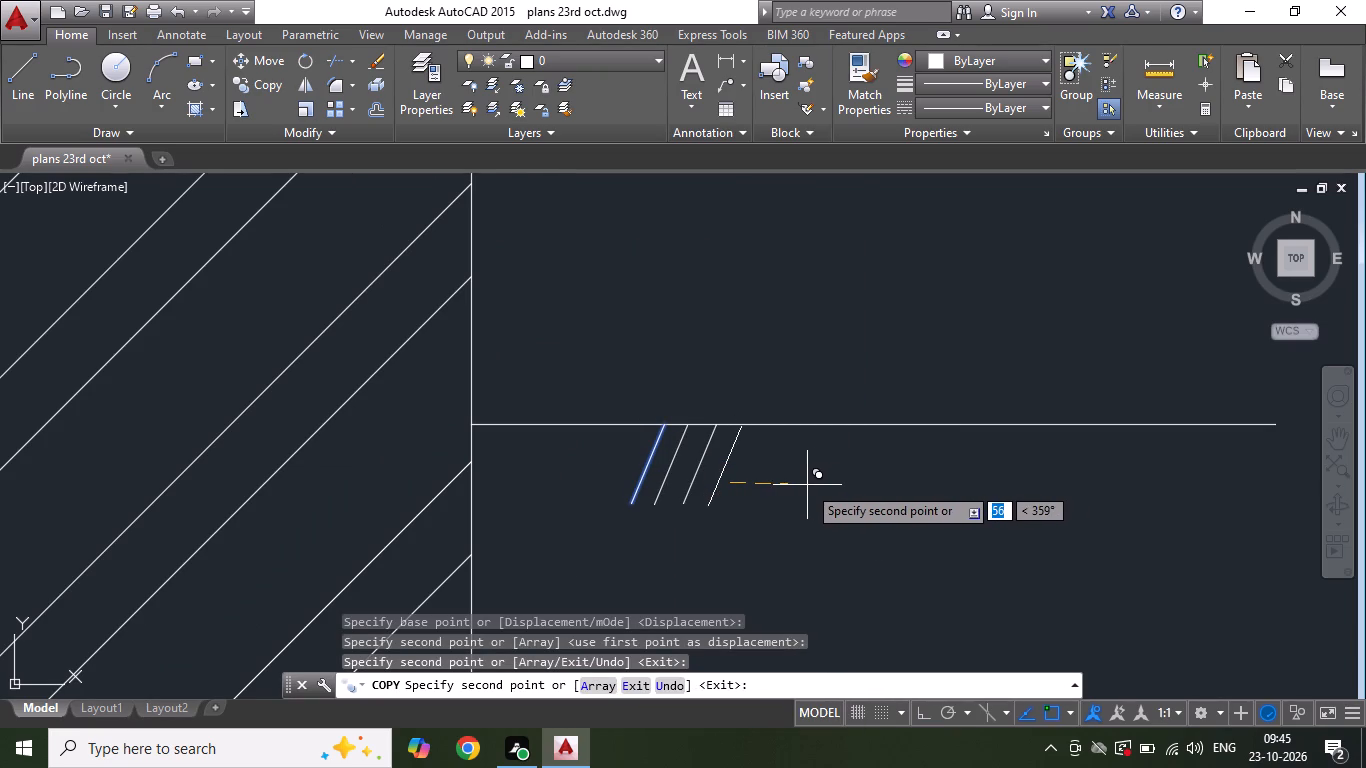
click(807, 484)
key(Escape)
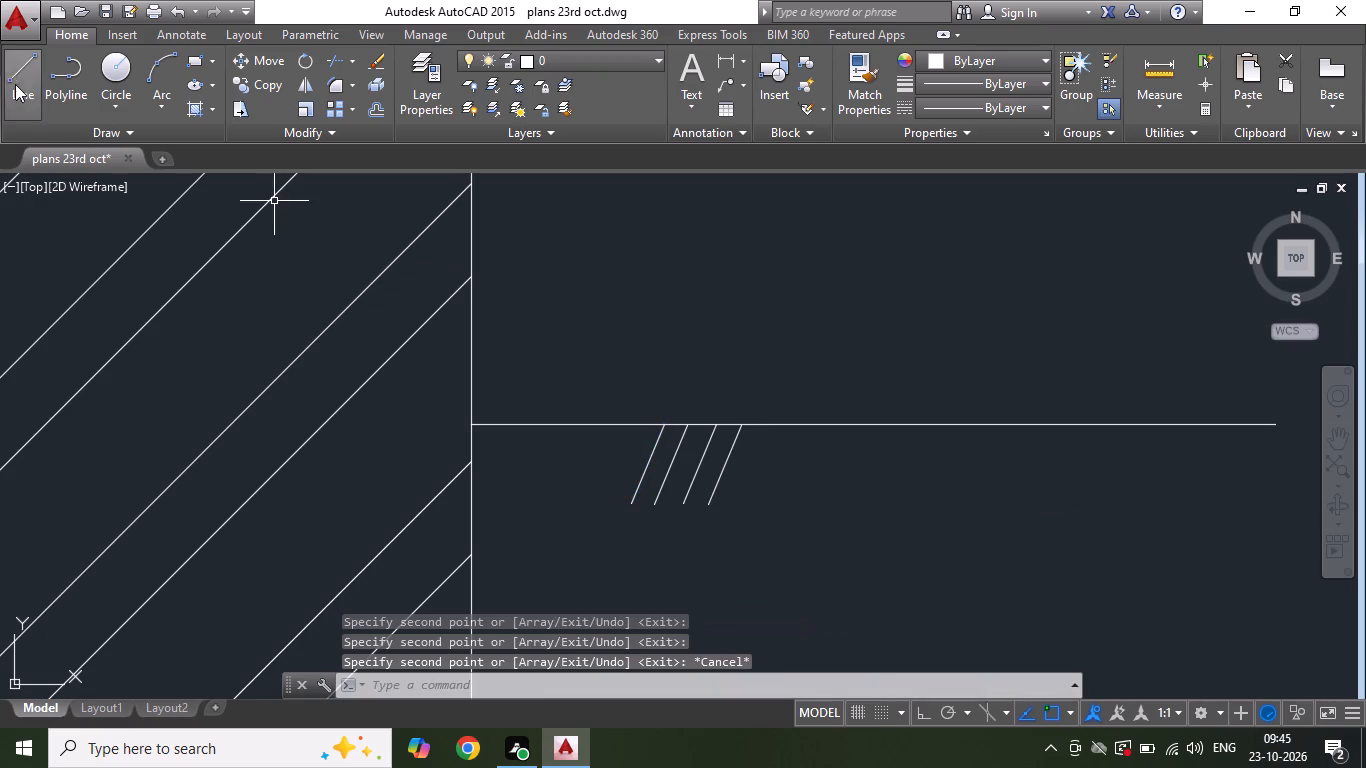
Draw four lines slanting the opposite way from the tops of the strokes to complete the crossed ground mark.
click(19, 92)
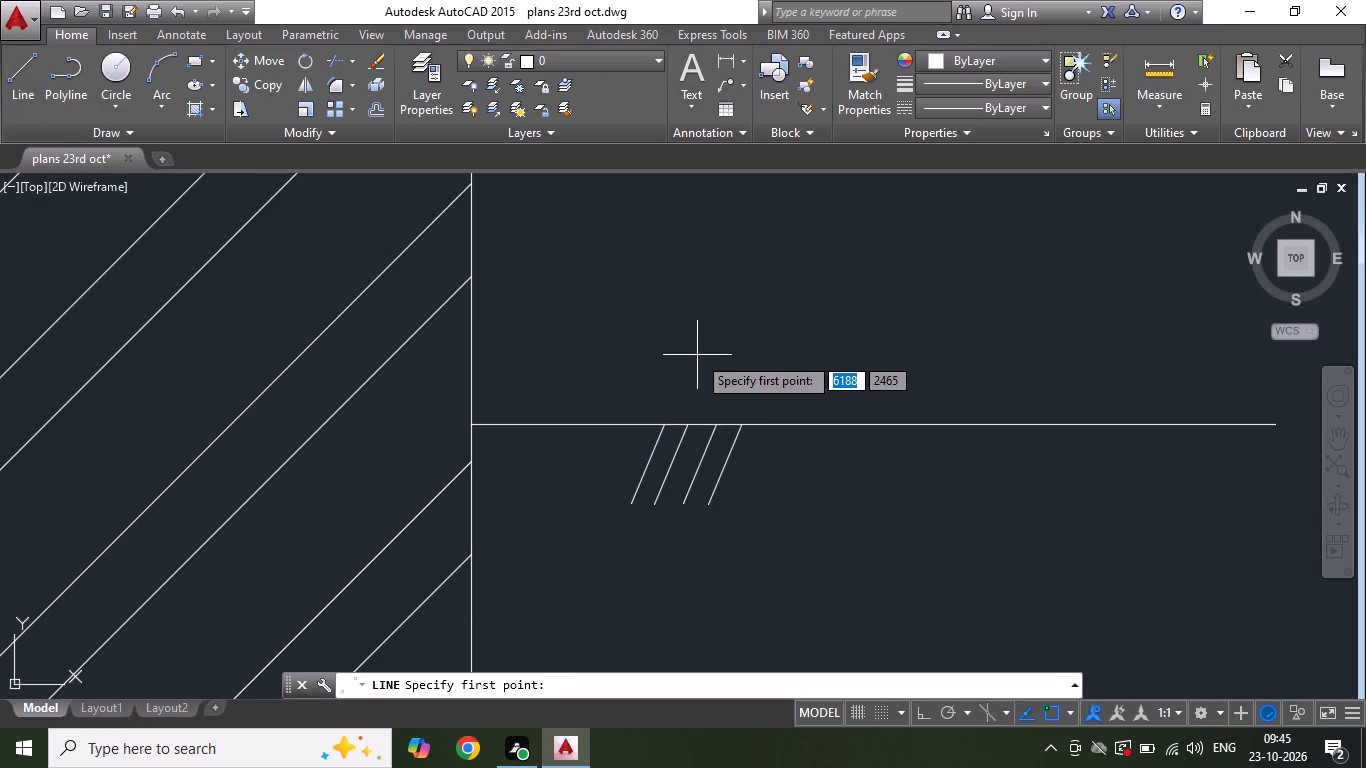
click(667, 428)
click(768, 504)
key(Escape)
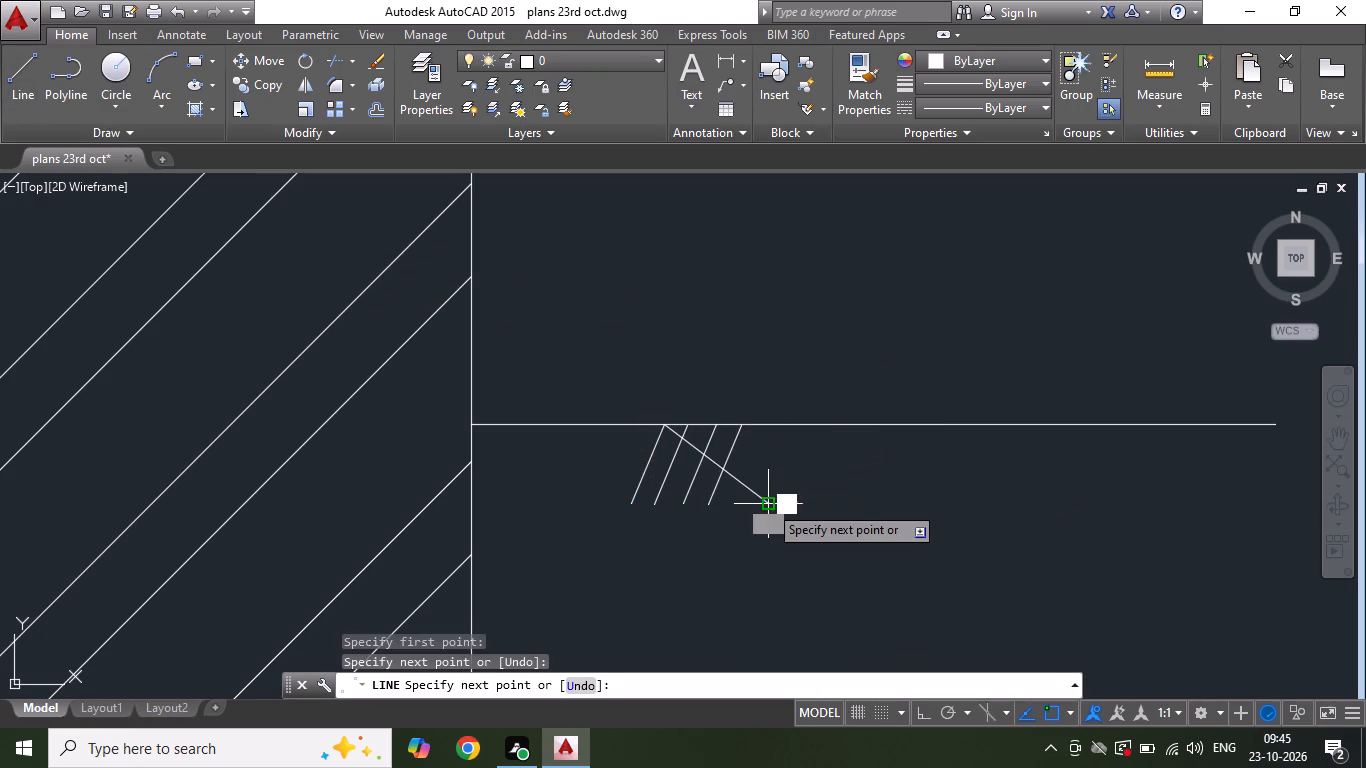
click(9, 79)
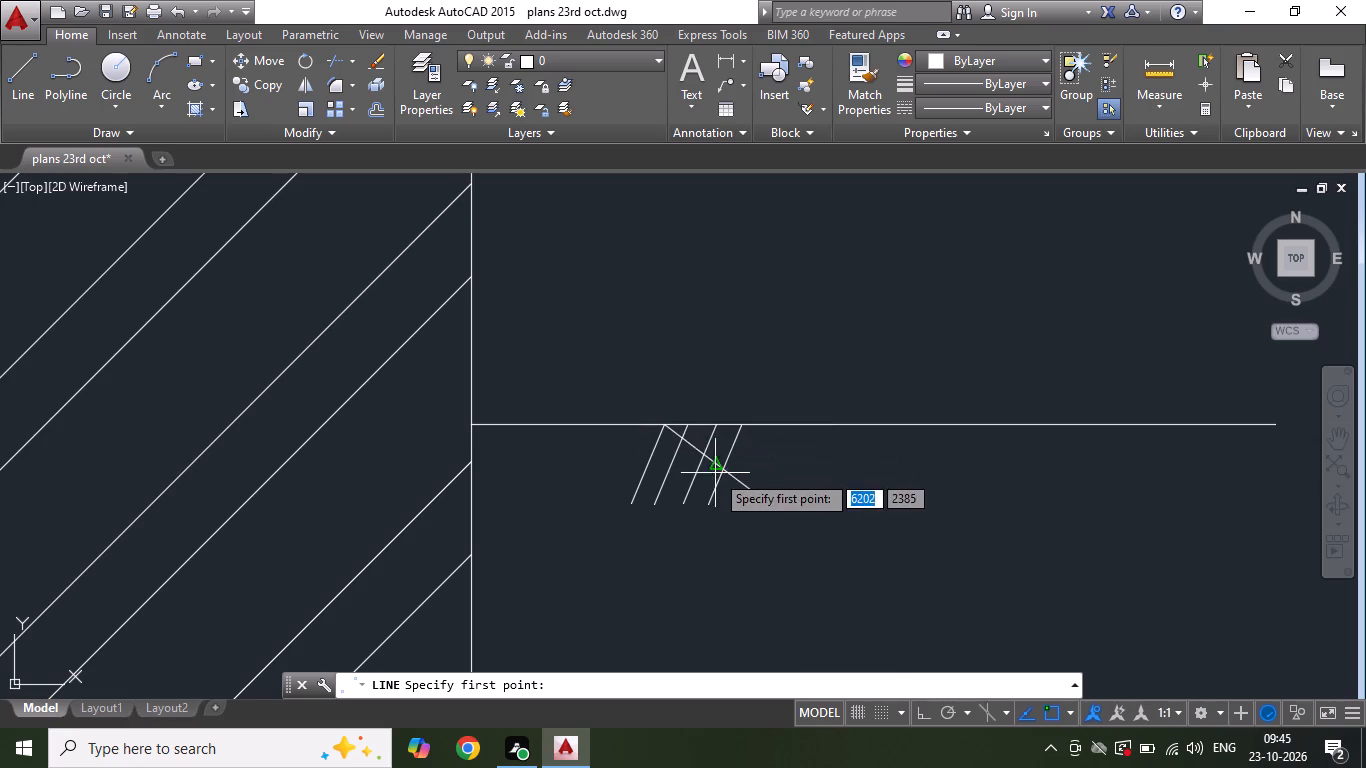
click(694, 432)
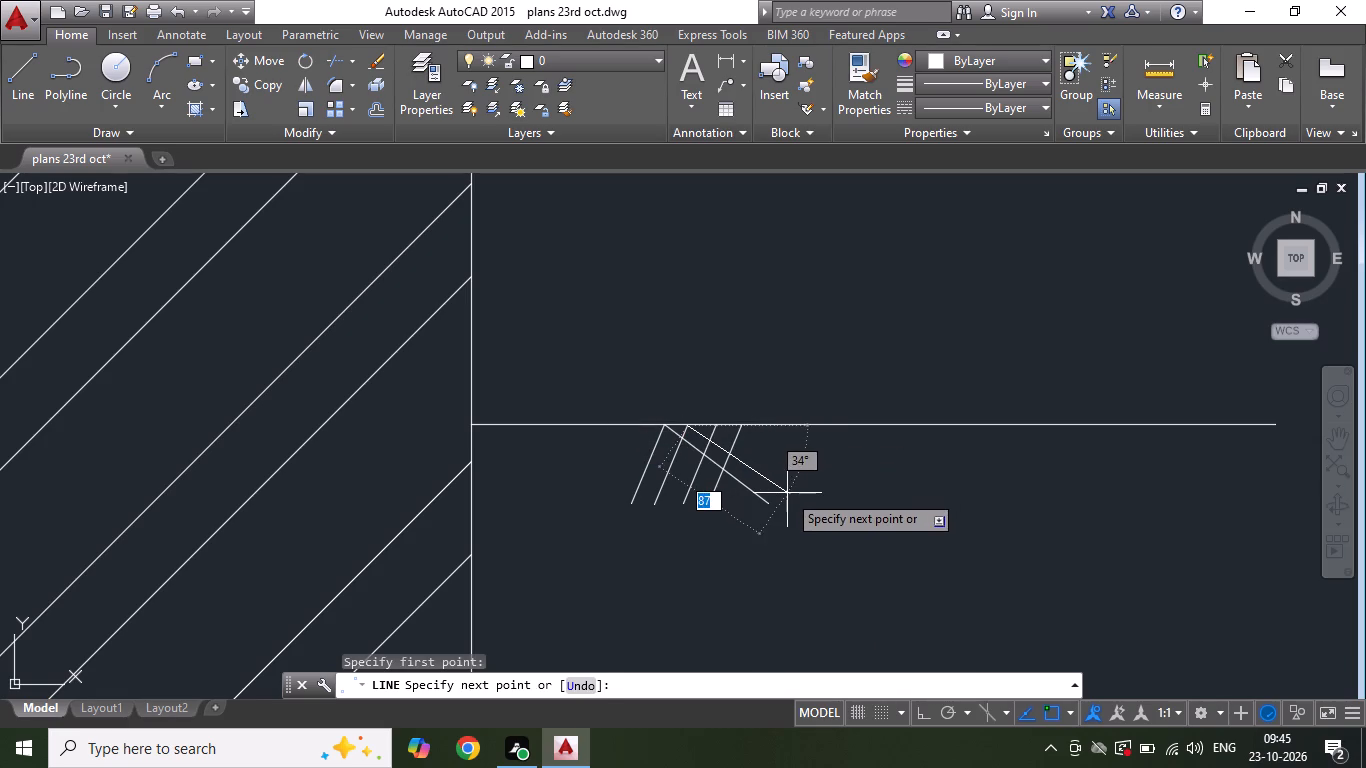
click(785, 496)
key(Escape)
click(30, 65)
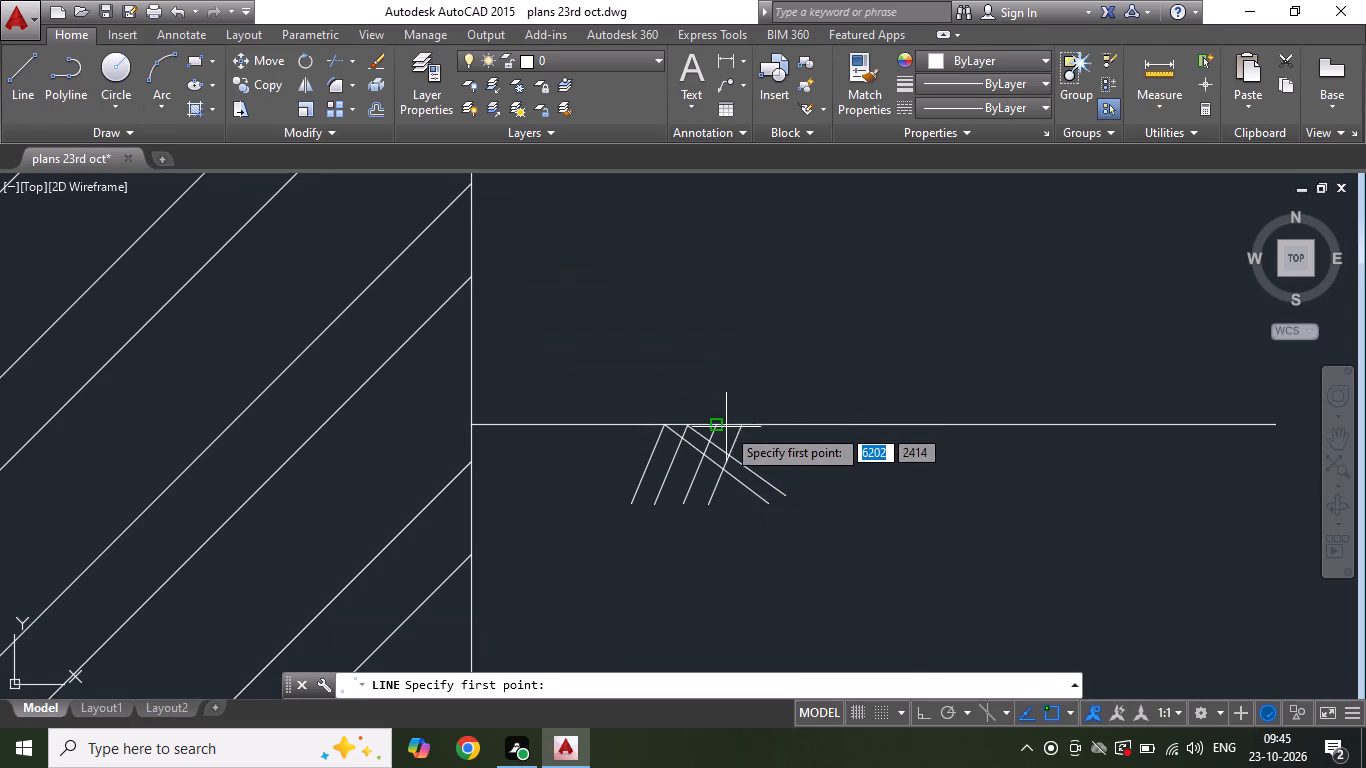
click(721, 426)
click(808, 486)
key(Escape)
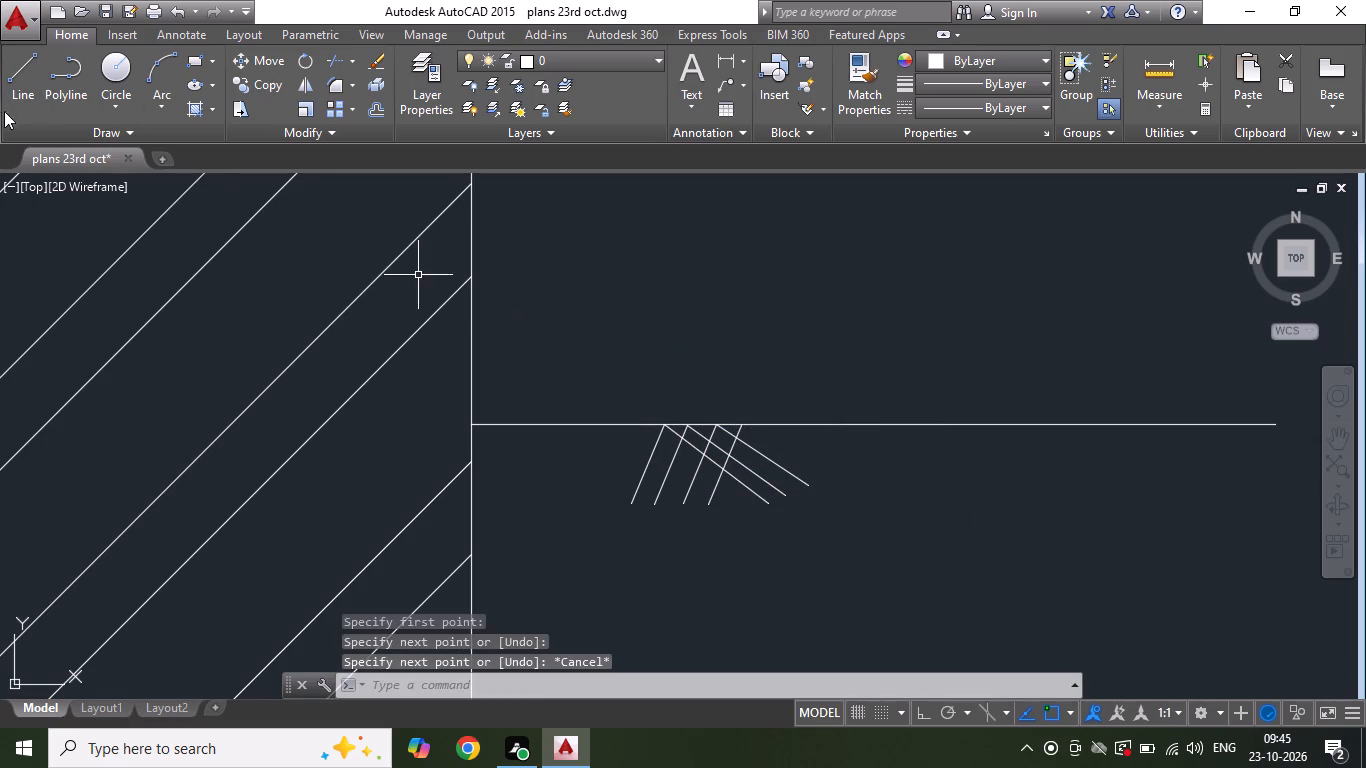
click(9, 86)
click(744, 427)
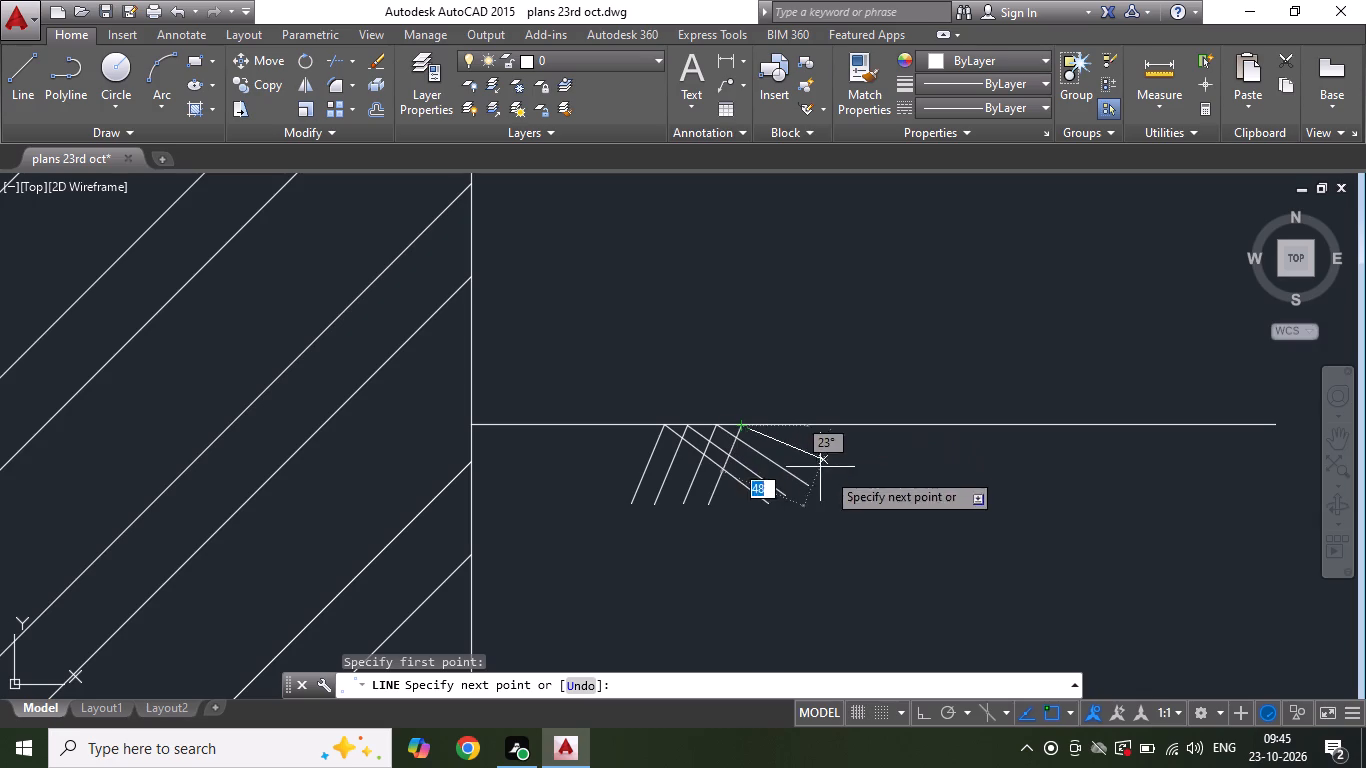
click(821, 480)
key(Escape)
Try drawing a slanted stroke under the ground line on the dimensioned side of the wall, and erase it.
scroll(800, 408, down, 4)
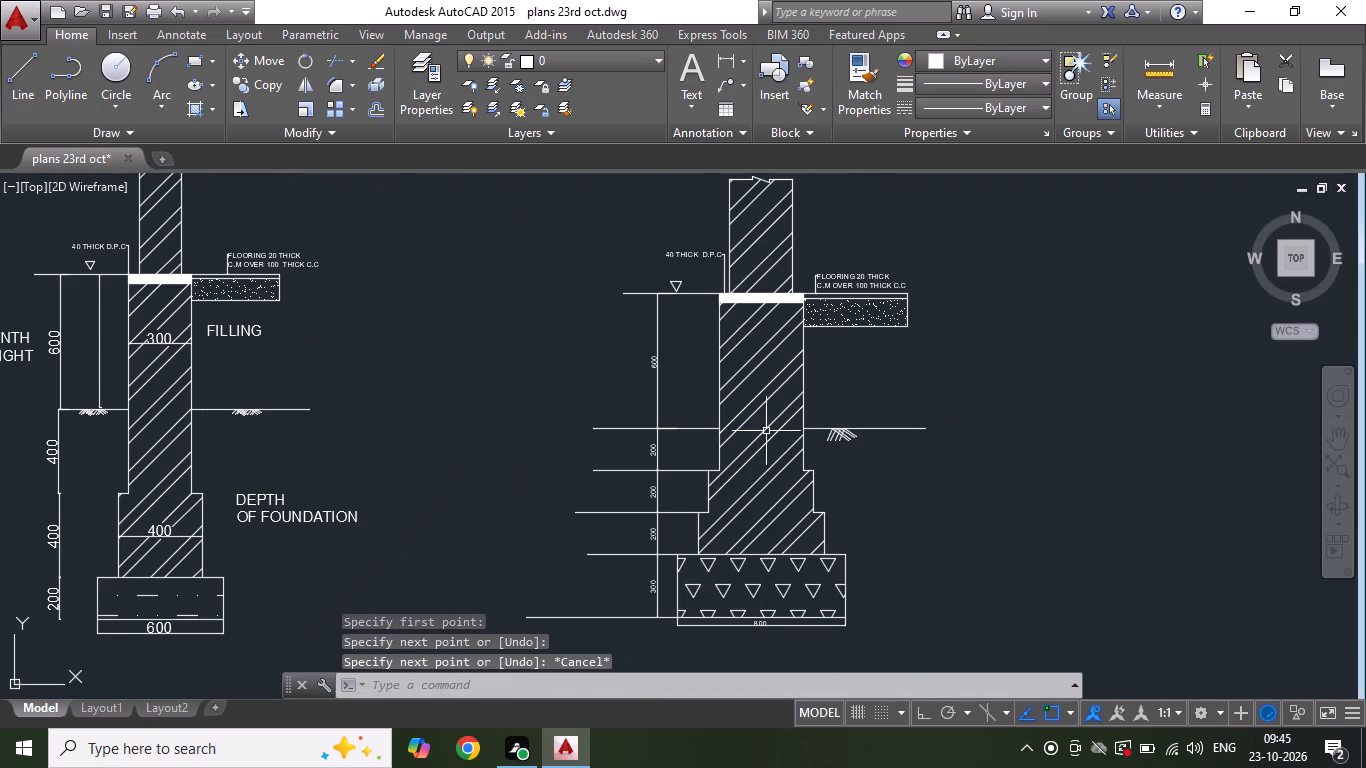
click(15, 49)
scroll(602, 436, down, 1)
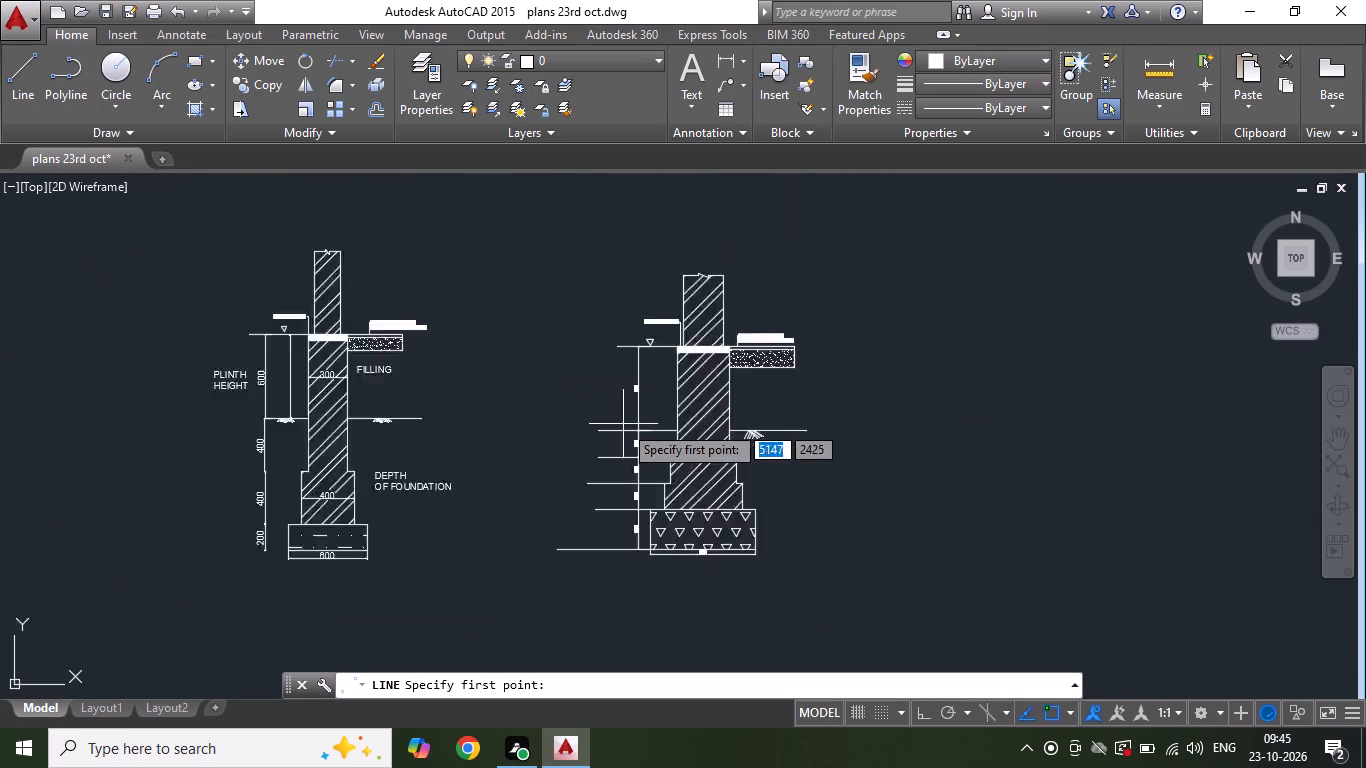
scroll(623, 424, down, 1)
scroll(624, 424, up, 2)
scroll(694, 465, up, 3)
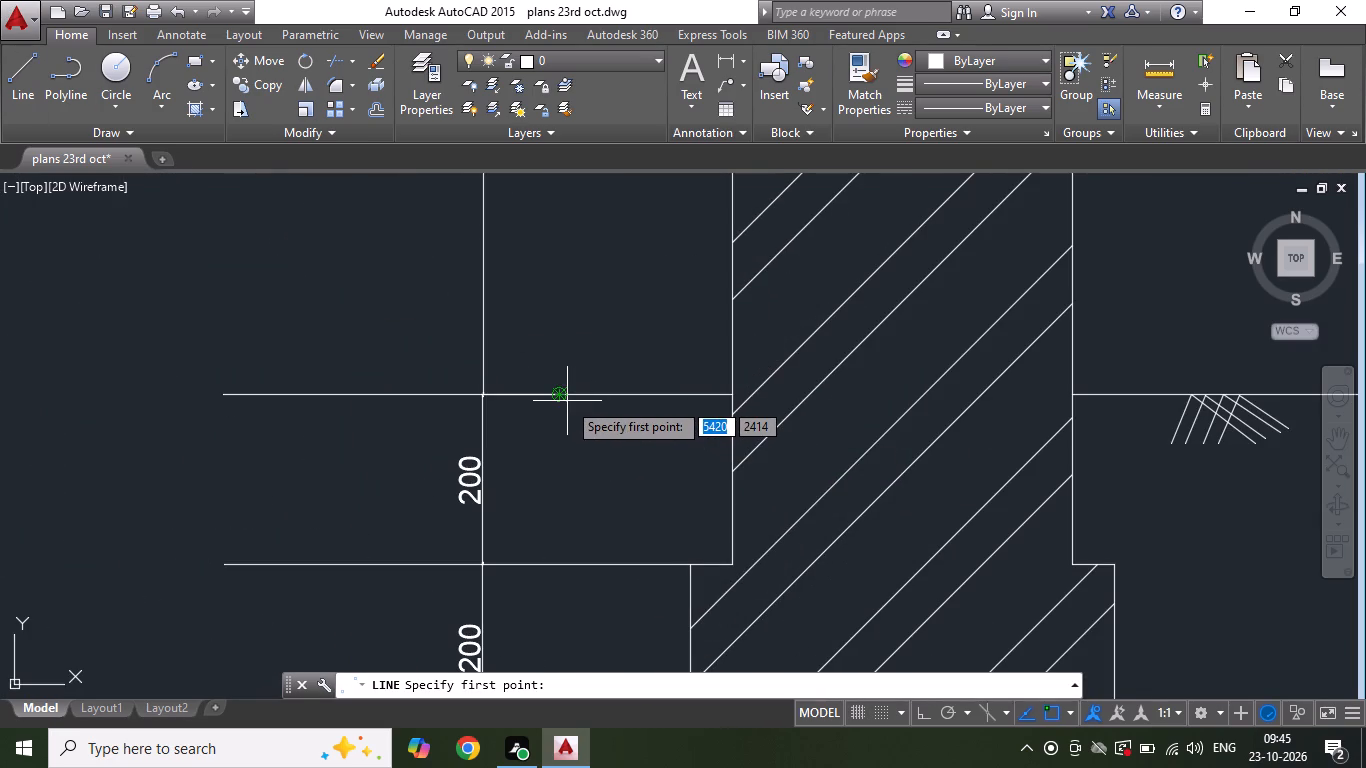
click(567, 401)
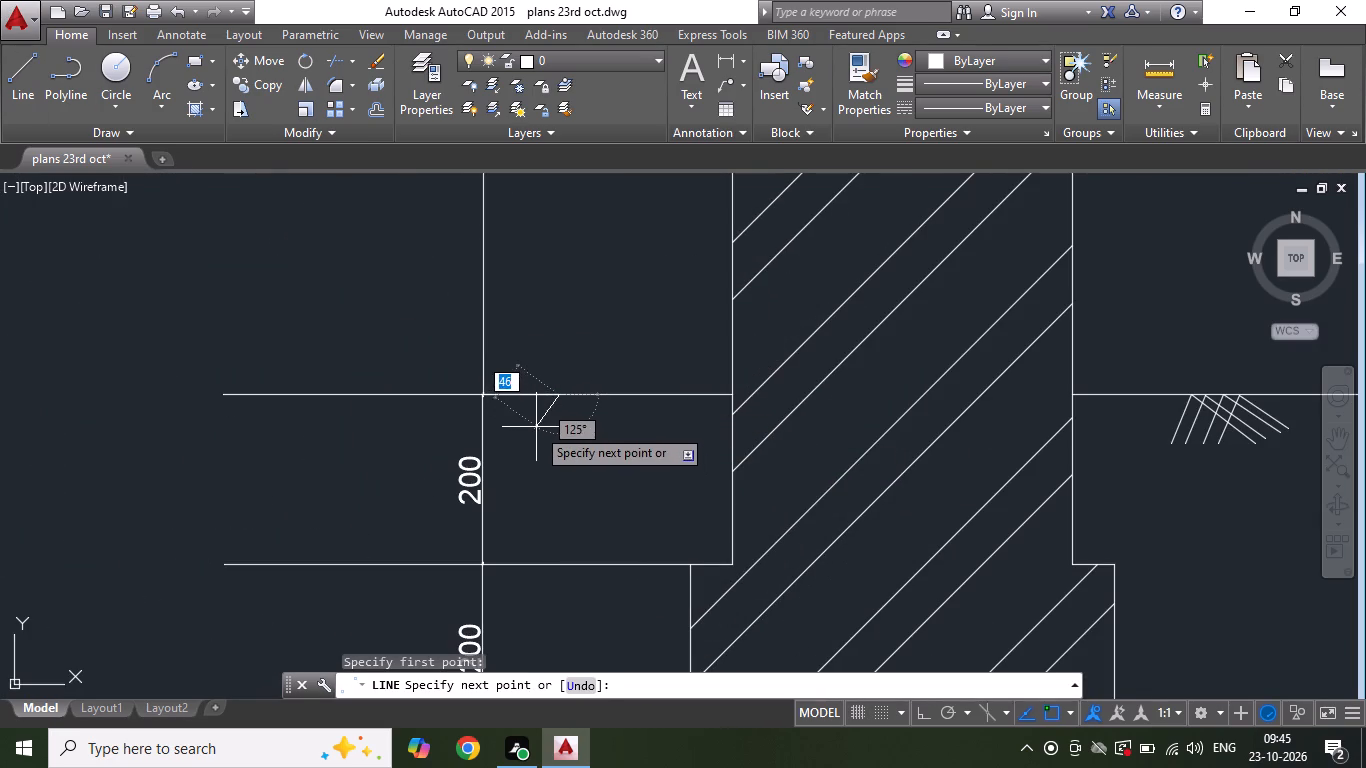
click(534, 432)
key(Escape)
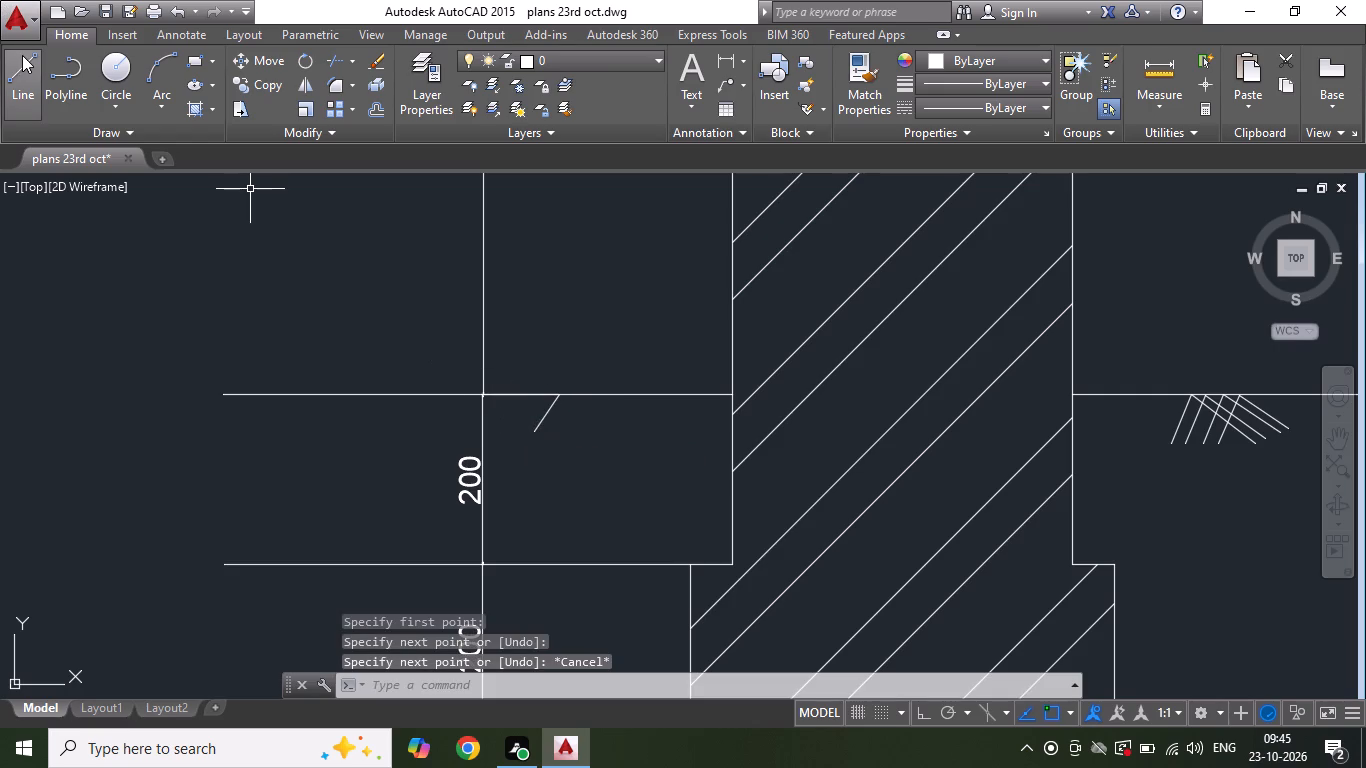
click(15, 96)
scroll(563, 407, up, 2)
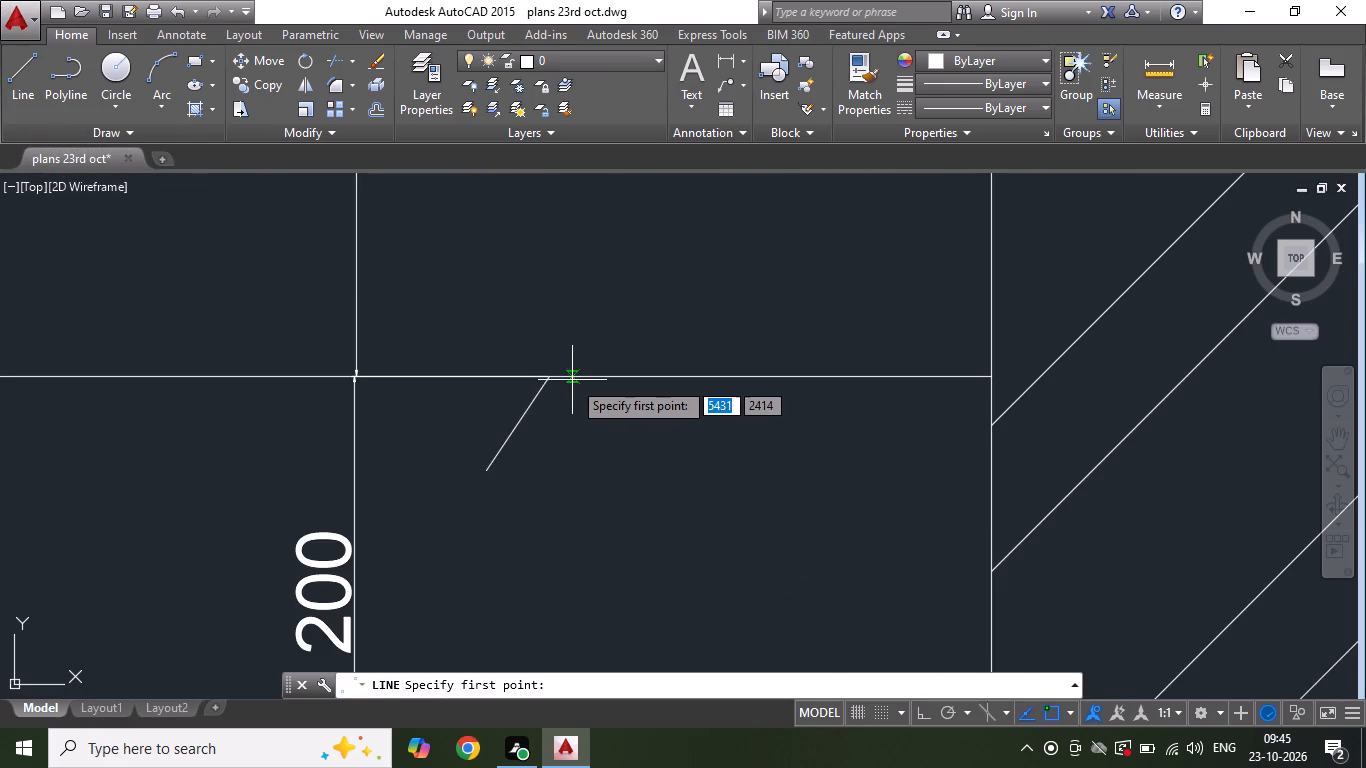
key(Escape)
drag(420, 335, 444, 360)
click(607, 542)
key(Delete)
Copy the complete crossed ground mark to beneath the ground line on the dimensioned side of the wall.
scroll(430, 478, down, 4)
scroll(741, 446, up, 1)
drag(608, 442, 673, 475)
click(844, 565)
right_click(831, 556)
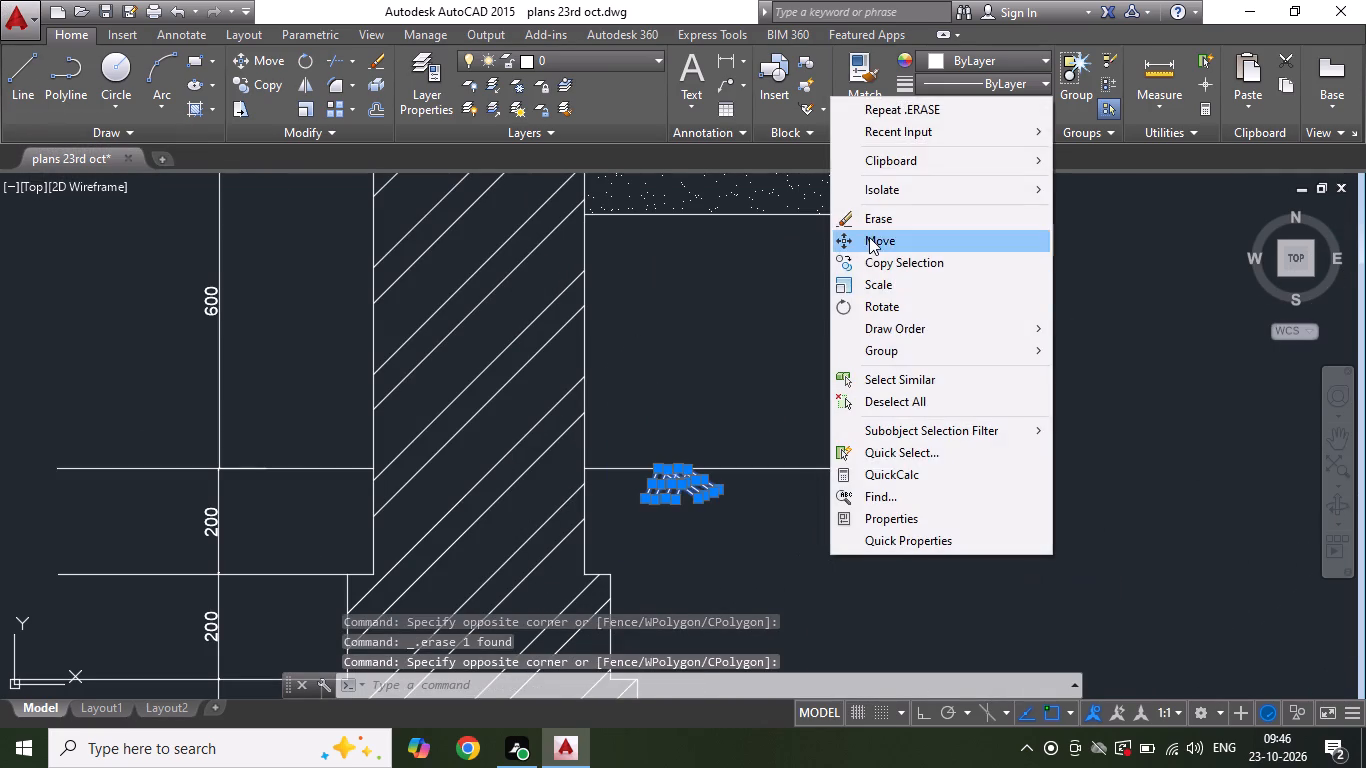
click(869, 255)
click(818, 524)
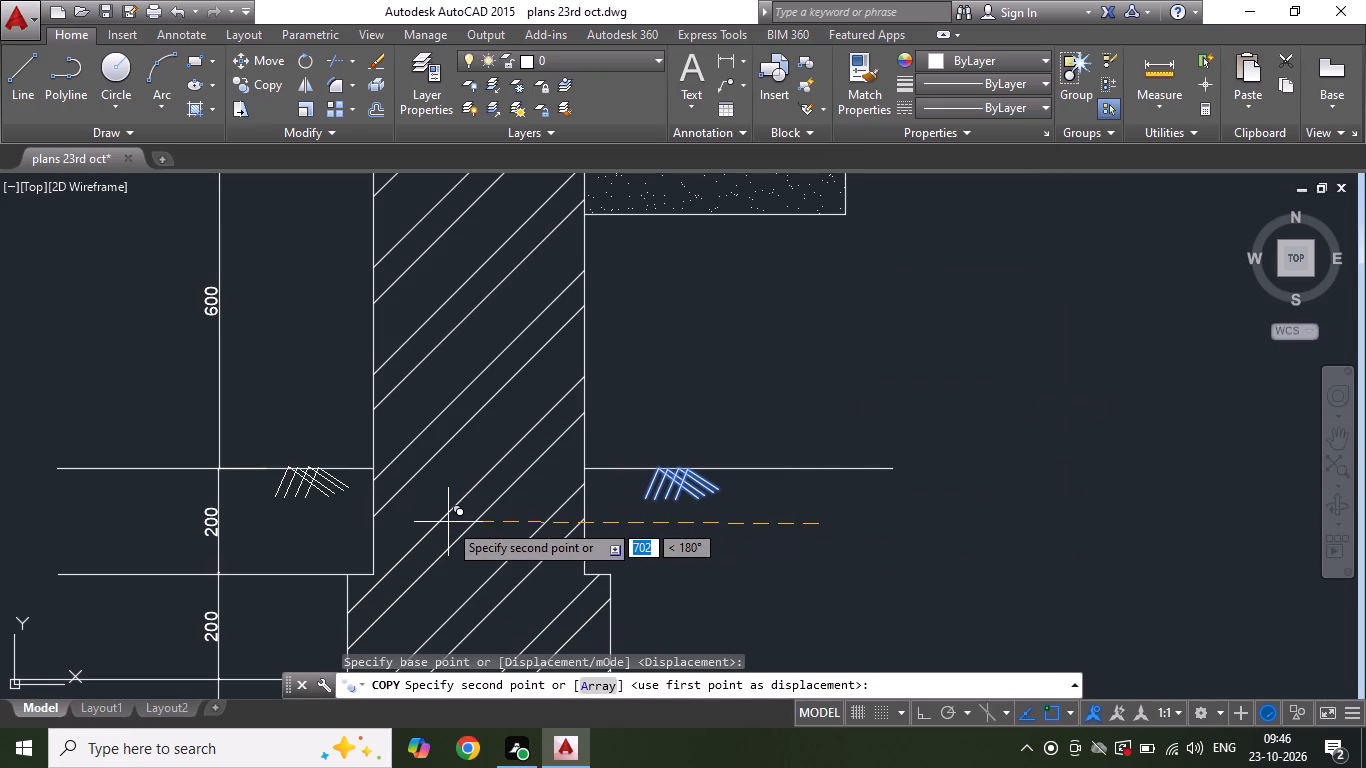
key(F8)
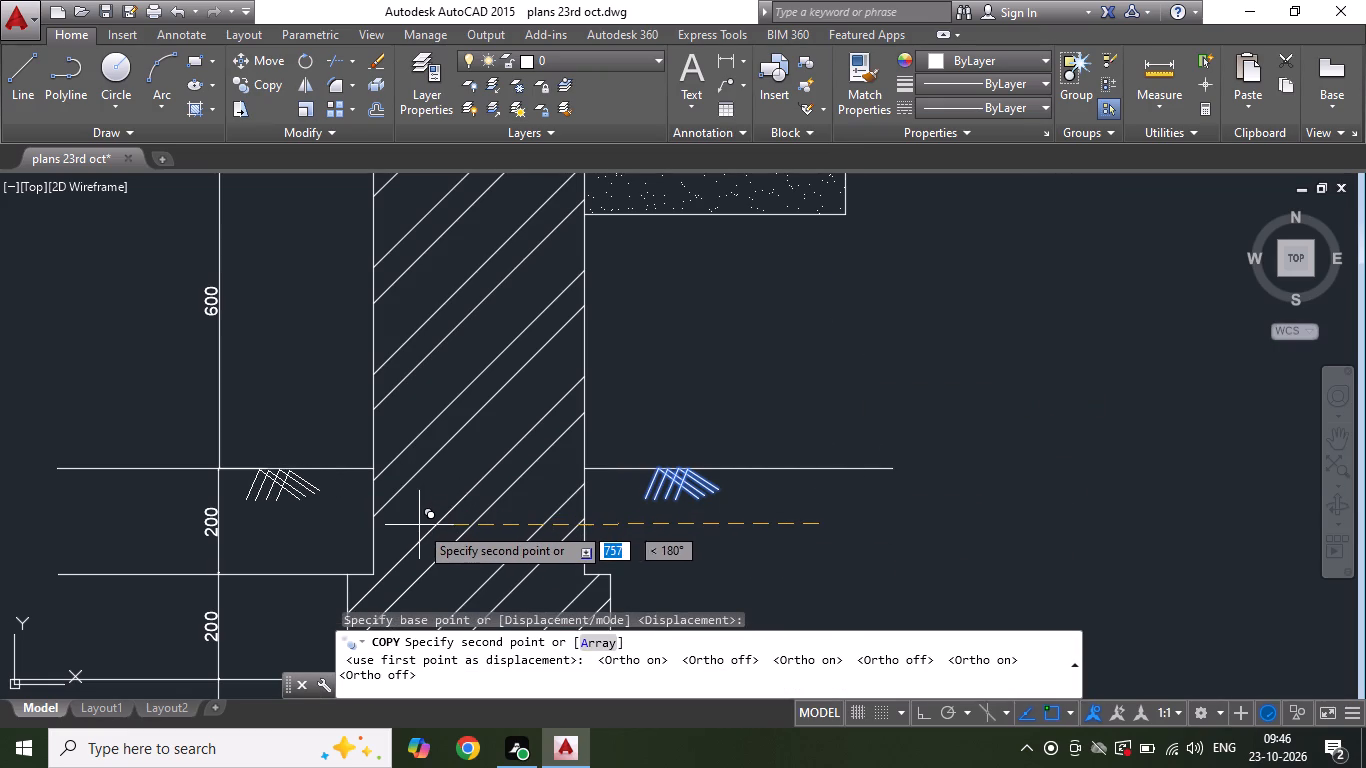
click(419, 523)
scroll(779, 494, down, 1)
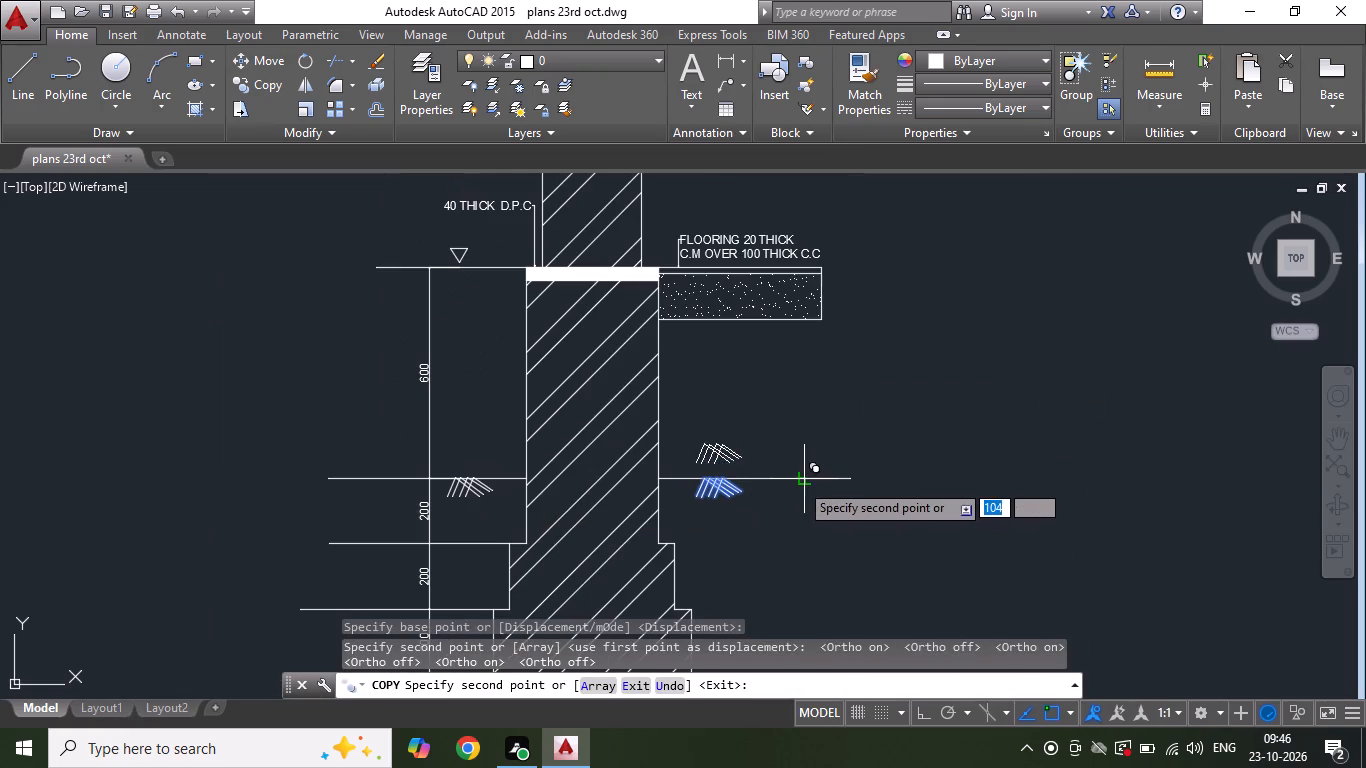
key(Escape)
Save the drawing.
key(ctrl+s)
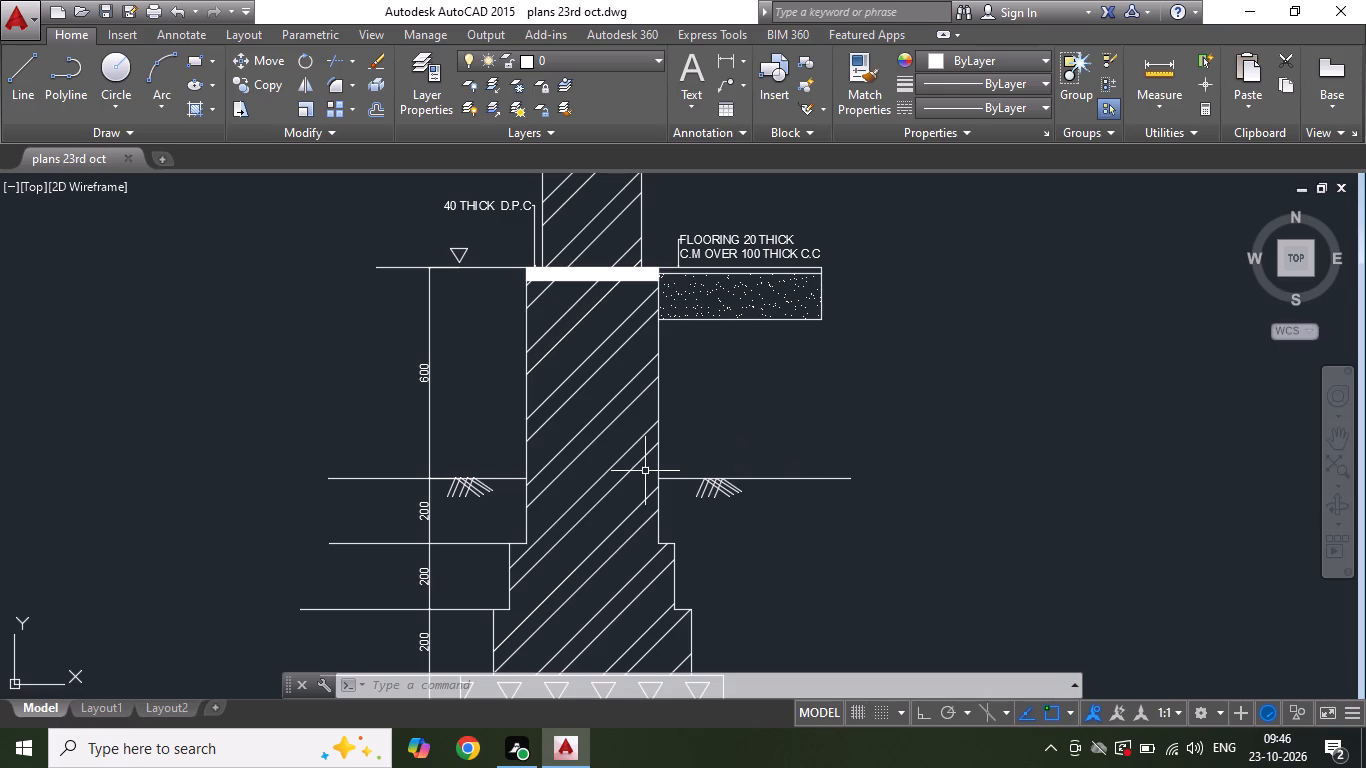
Copy the PLINTH HEIGHT label from the first section to beside the 600 dimension of the second section.
scroll(710, 429, down, 2)
scroll(726, 375, up, 2)
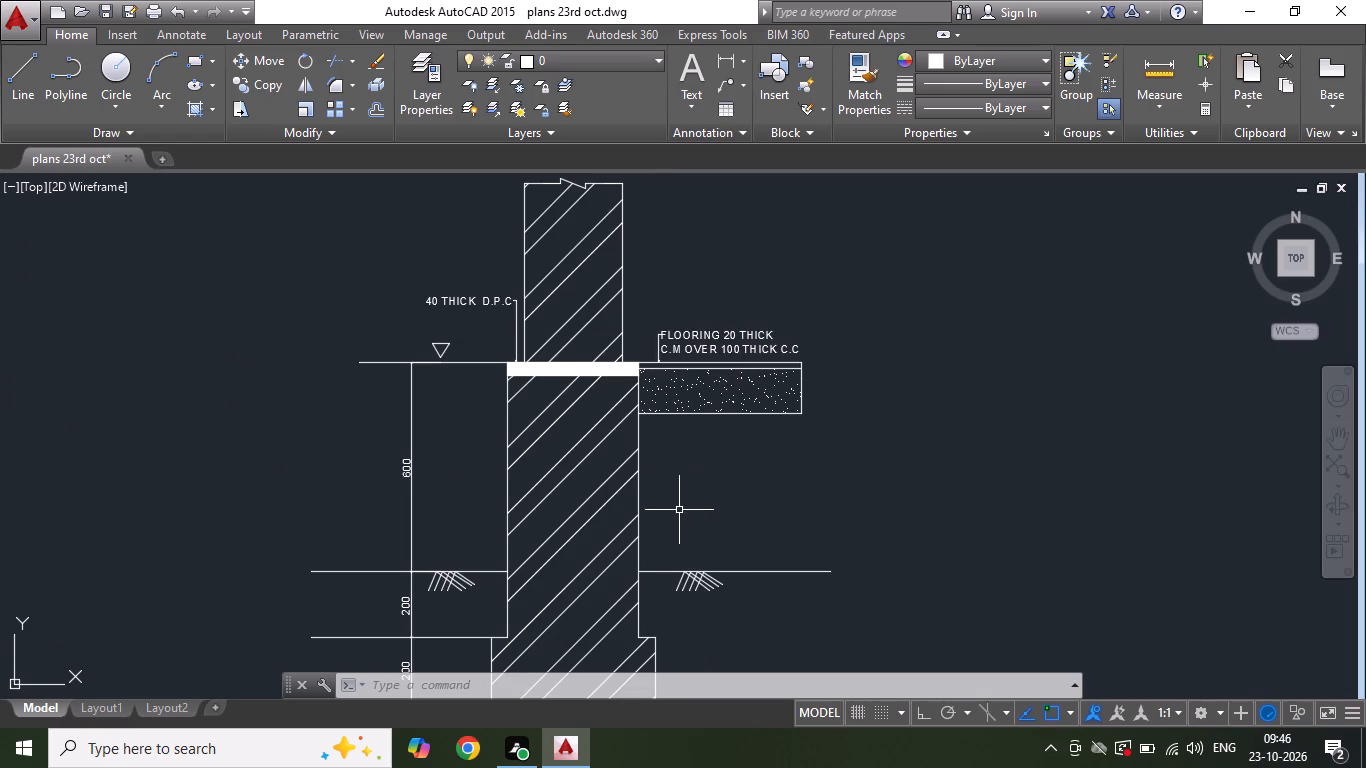
scroll(659, 464, down, 1)
scroll(559, 517, up, 1)
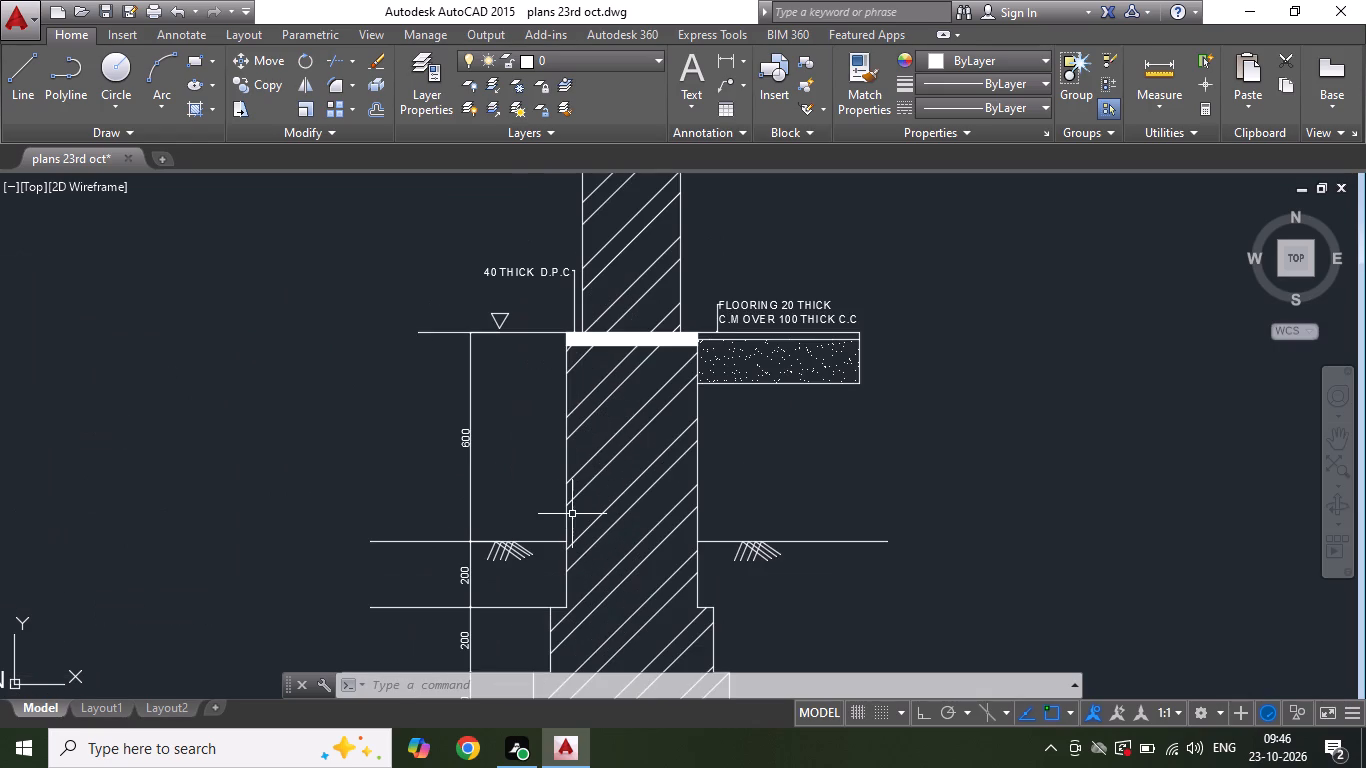
scroll(608, 485, down, 3)
scroll(431, 485, up, 2)
click(187, 468)
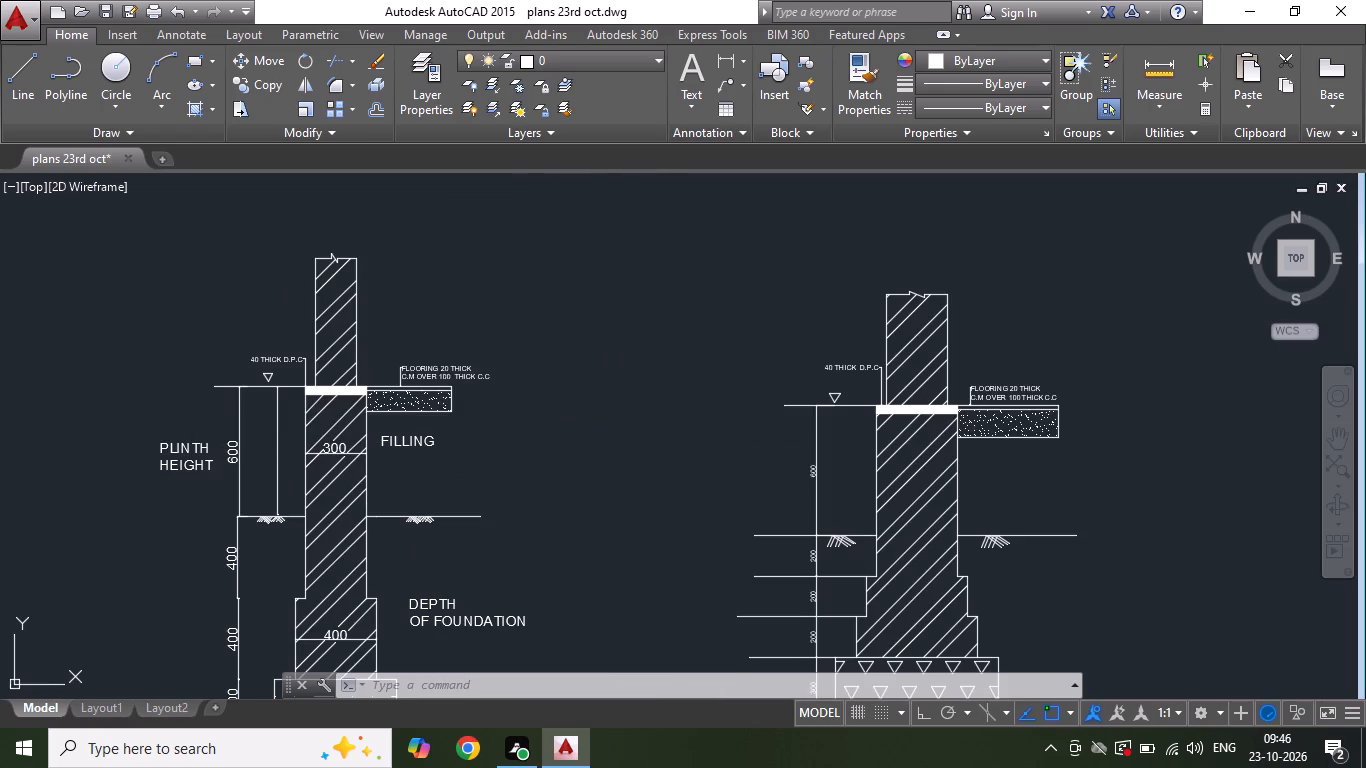
key(ctrl+c)
key(ctrl+v)
scroll(682, 473, up, 2)
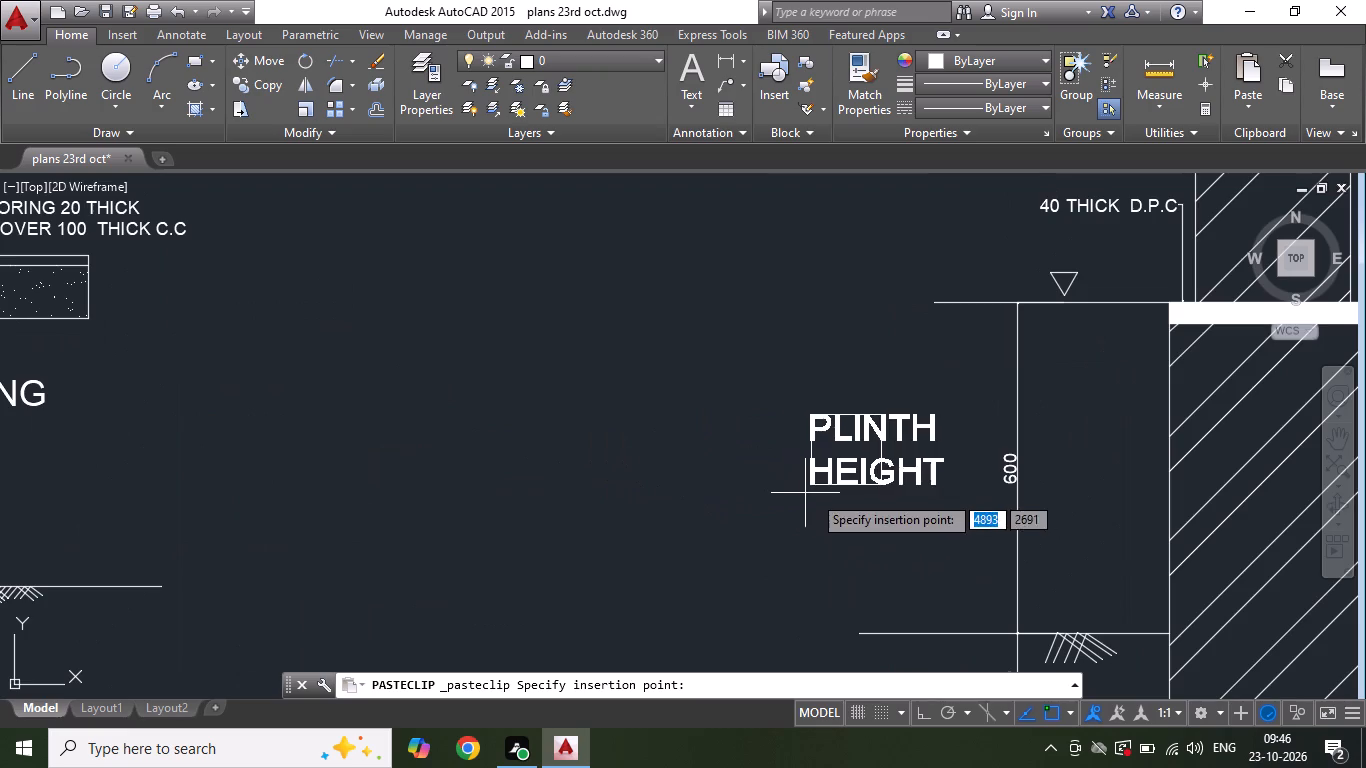
click(828, 500)
Copy the FILLING label from the first section to beneath the flooring slab of the second section.
scroll(777, 364, down, 4)
scroll(787, 403, up, 2)
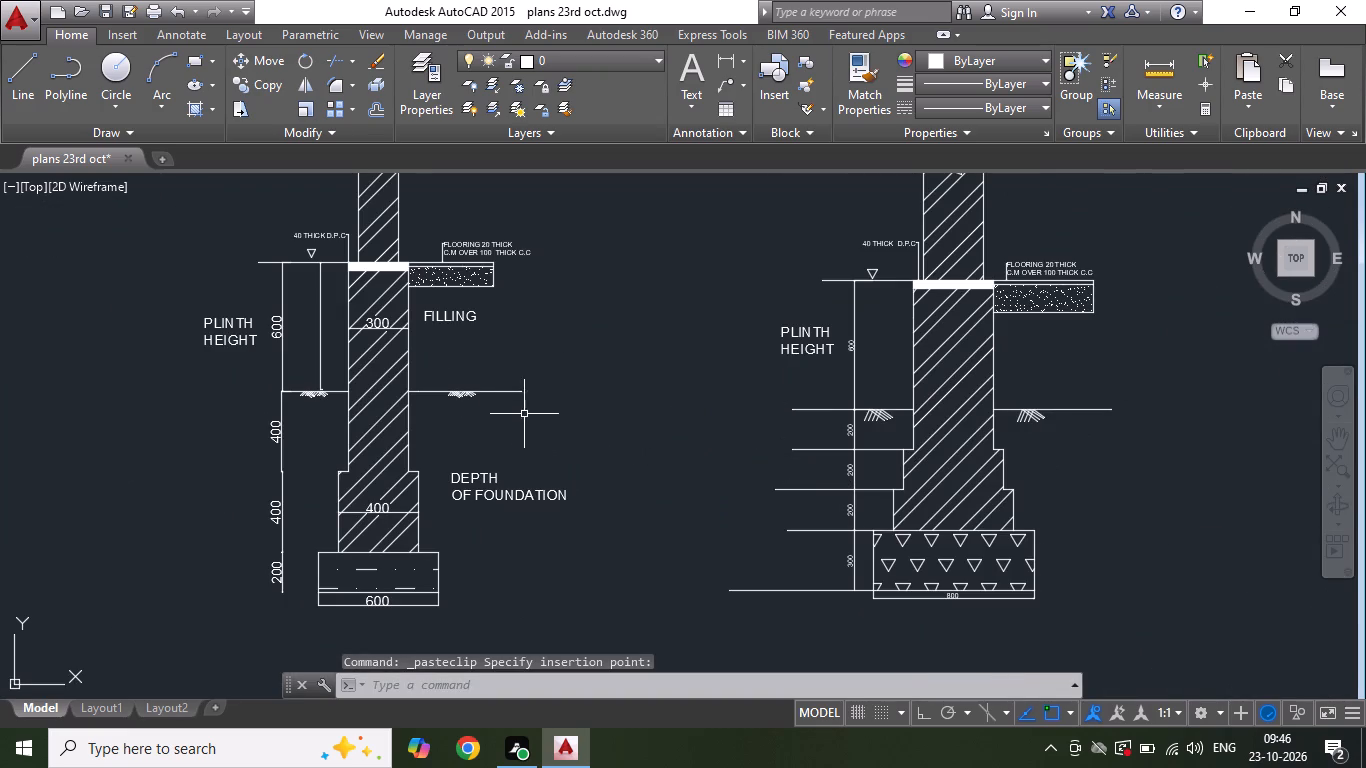
click(464, 314)
key(ctrl+c)
key(ctrl+v)
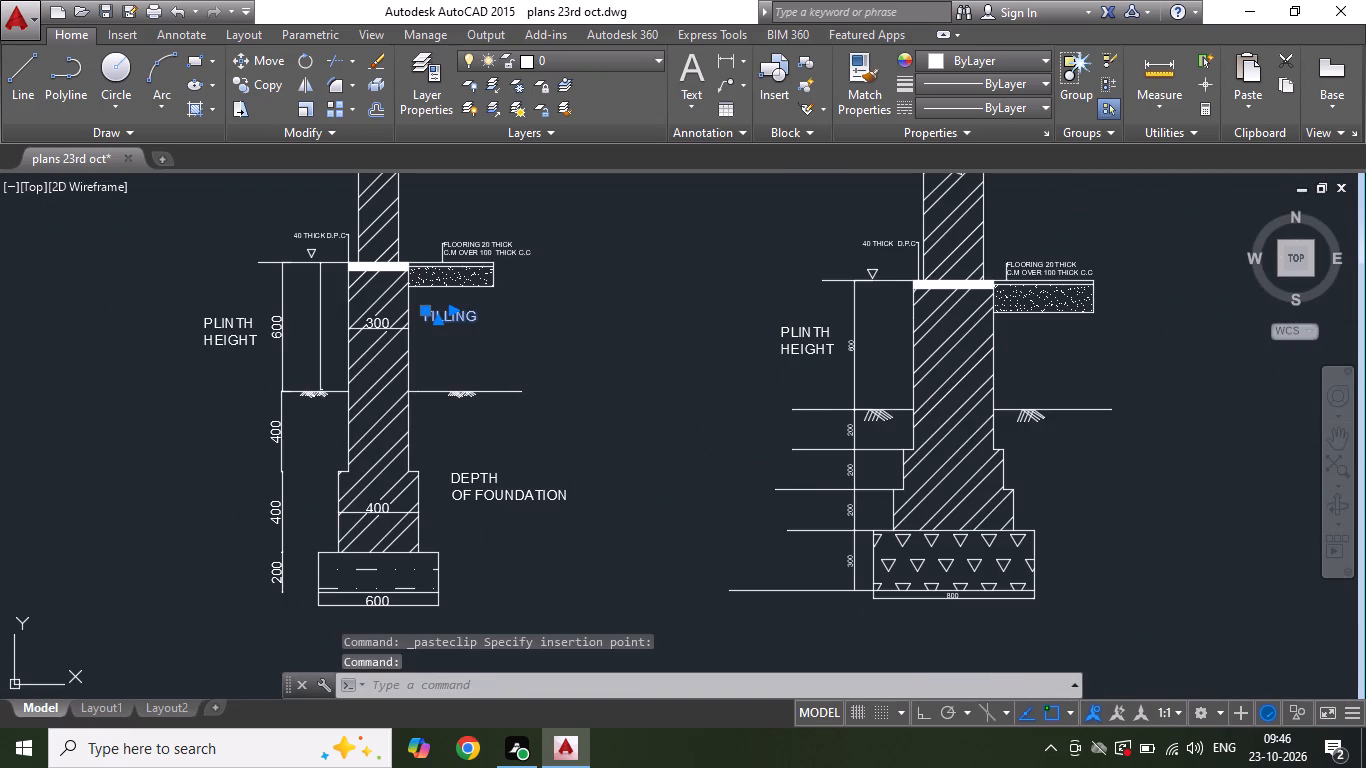
scroll(462, 424, down, 2)
scroll(918, 373, up, 2)
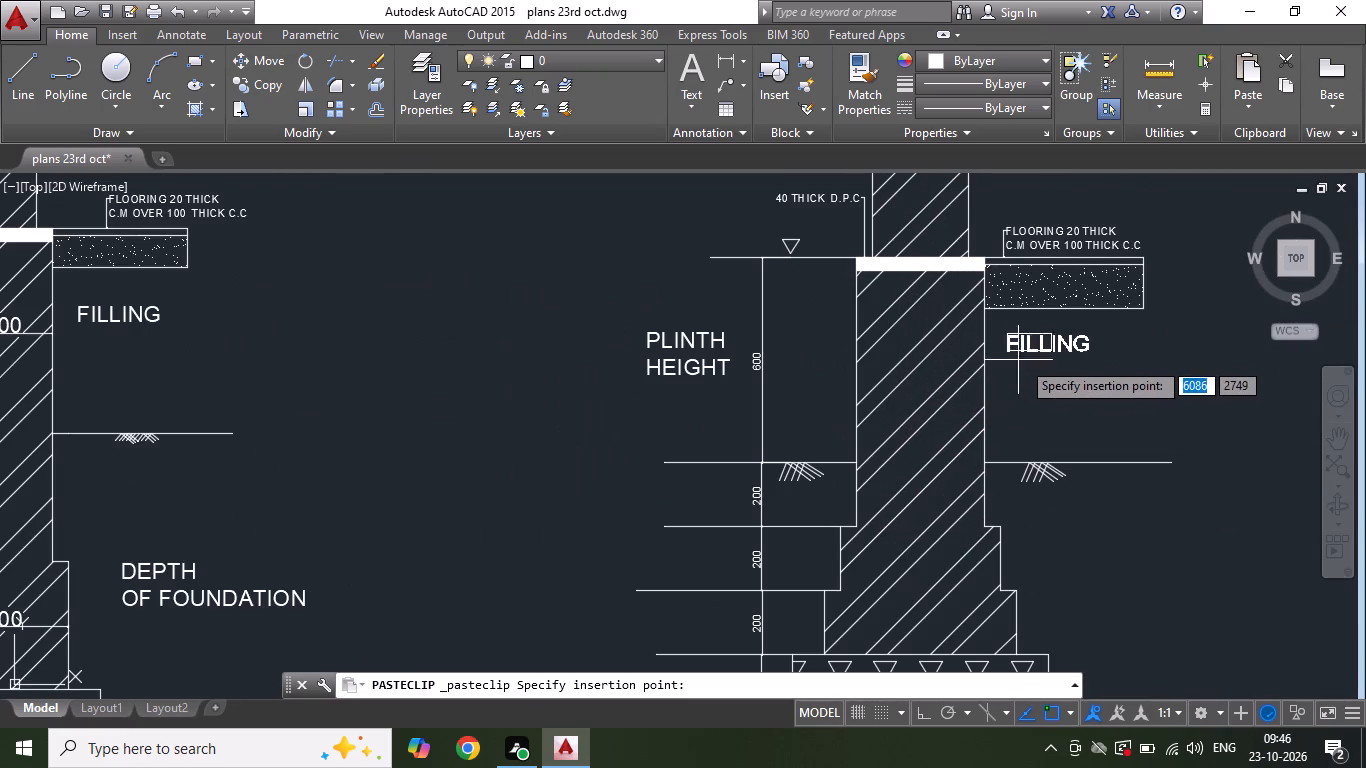
click(1014, 356)
Draw a horizontal line extending outward from the base's lower corner on the undimensioned side of the second section.
scroll(951, 385, down, 1)
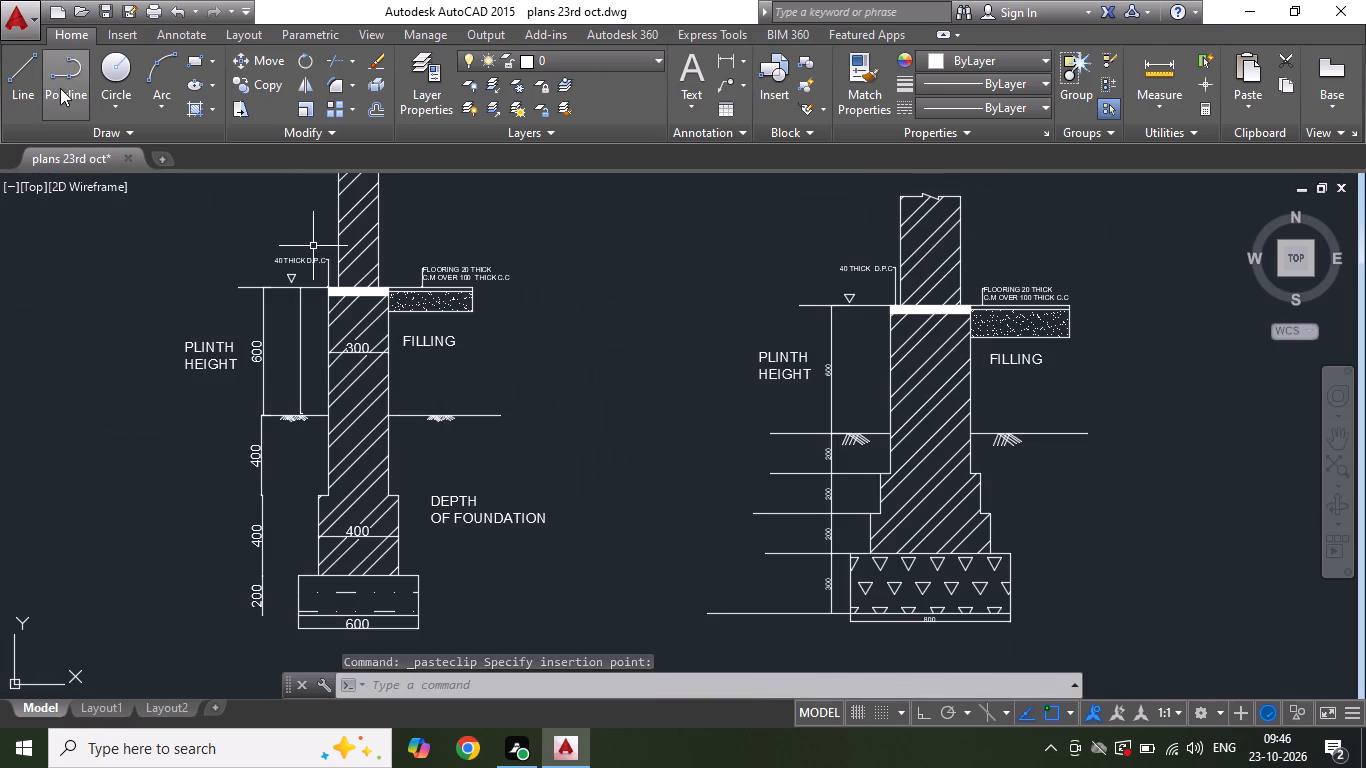
click(14, 85)
scroll(557, 200, down, 1)
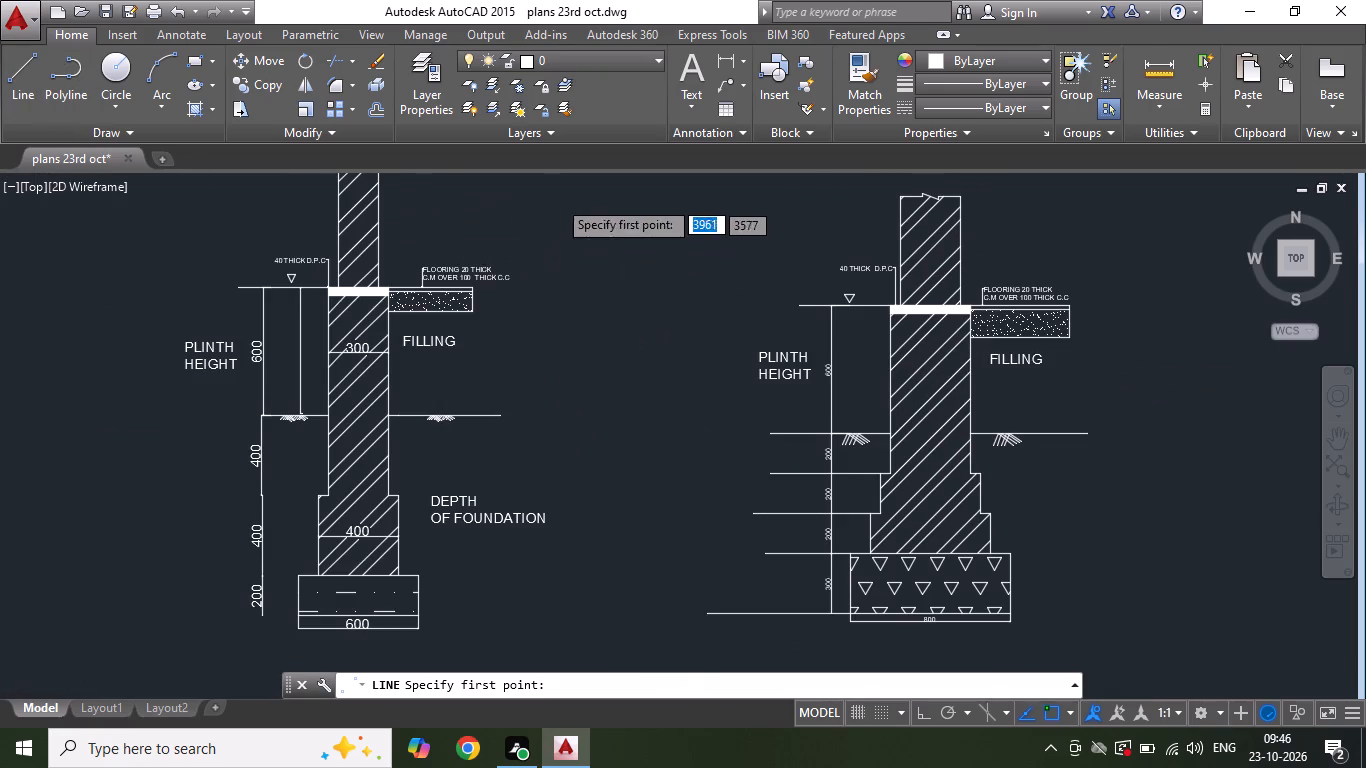
scroll(816, 399, up, 1)
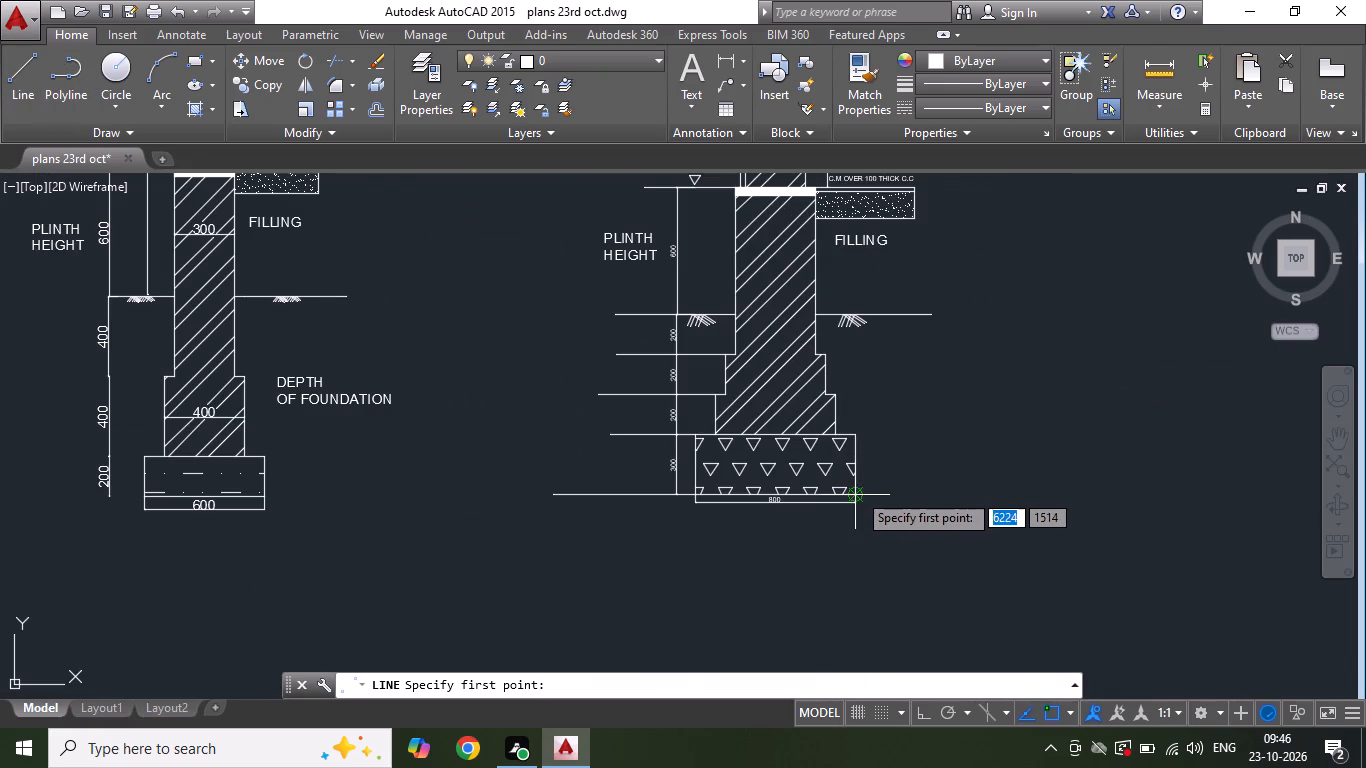
click(857, 492)
key(F8)
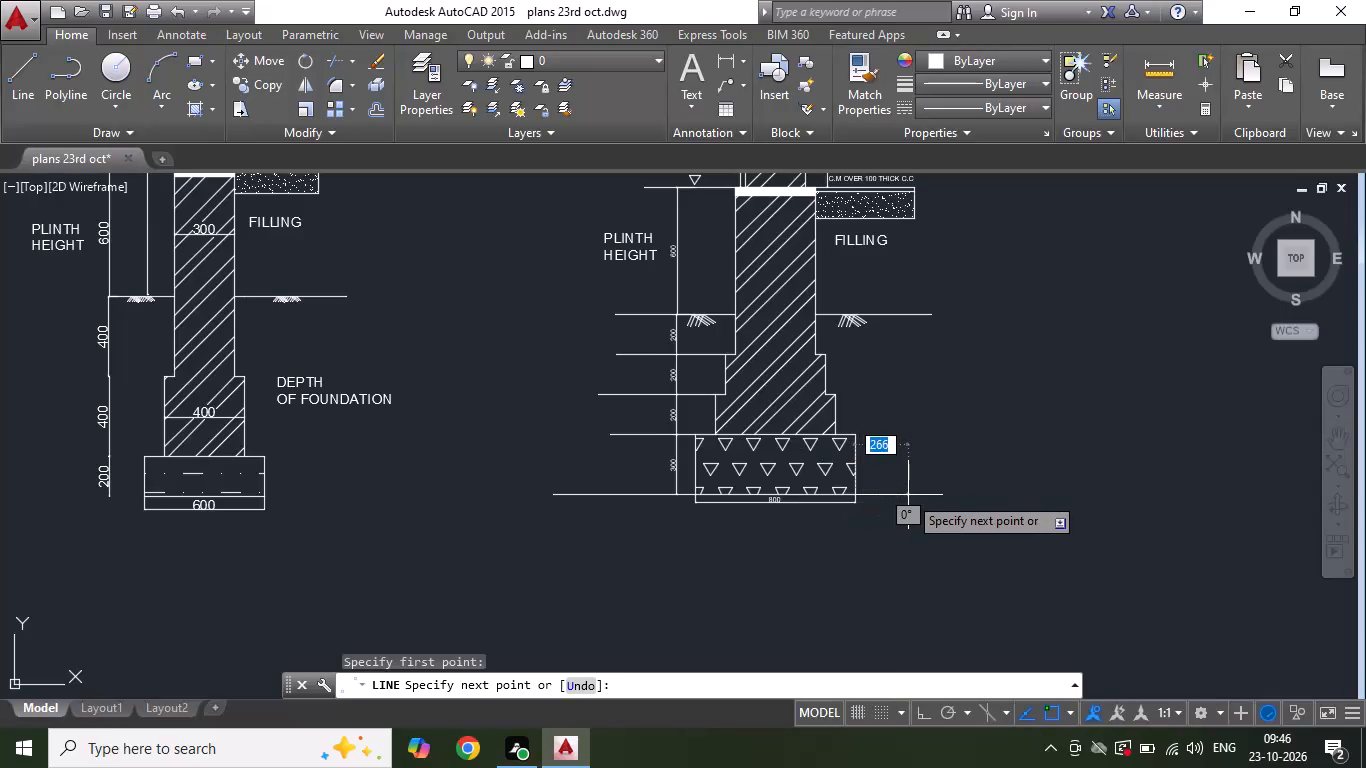
click(925, 485)
key(Escape)
Copy the second section's FILLING label to below the ground line, beside the stepped footing.
scroll(894, 483, down, 2)
scroll(895, 313, up, 3)
click(817, 517)
key(ctrl+c)
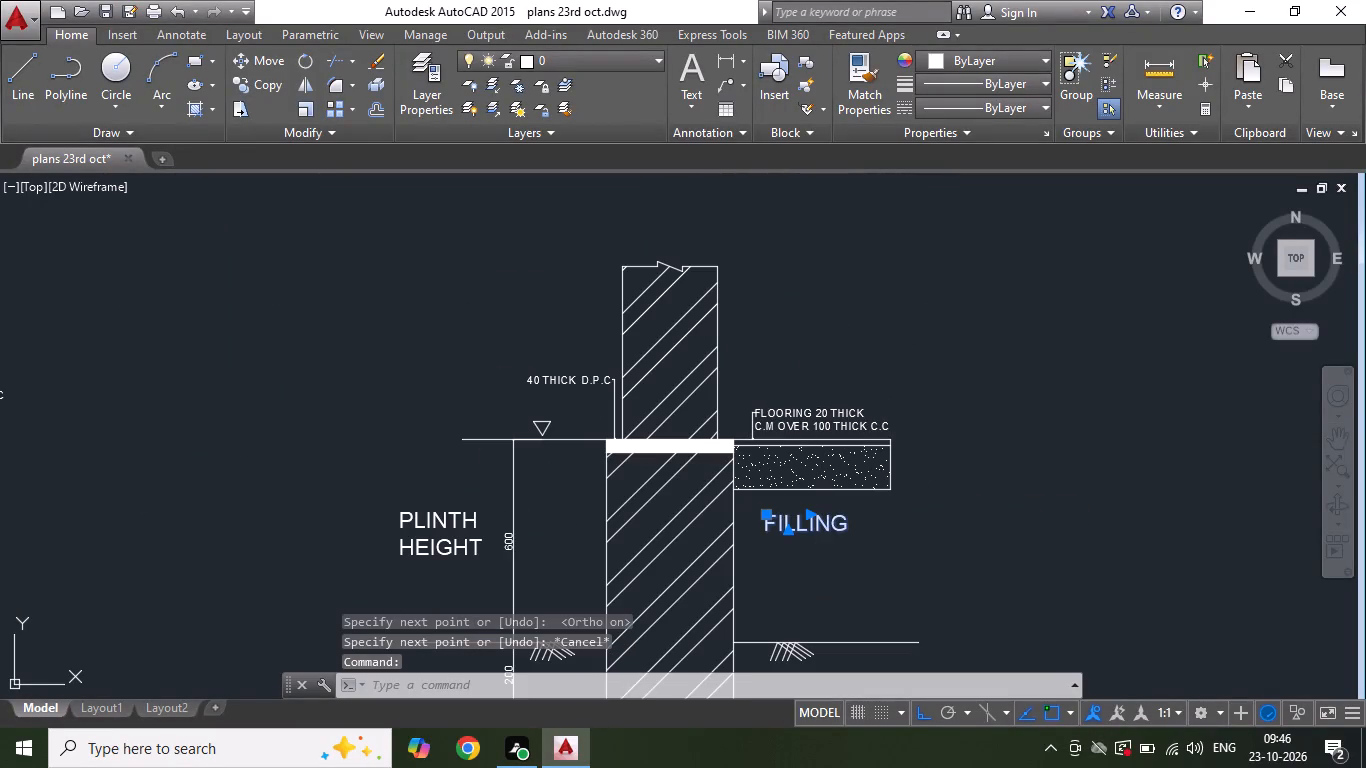
key(ctrl+v)
scroll(791, 344, down, 3)
scroll(815, 509, up, 2)
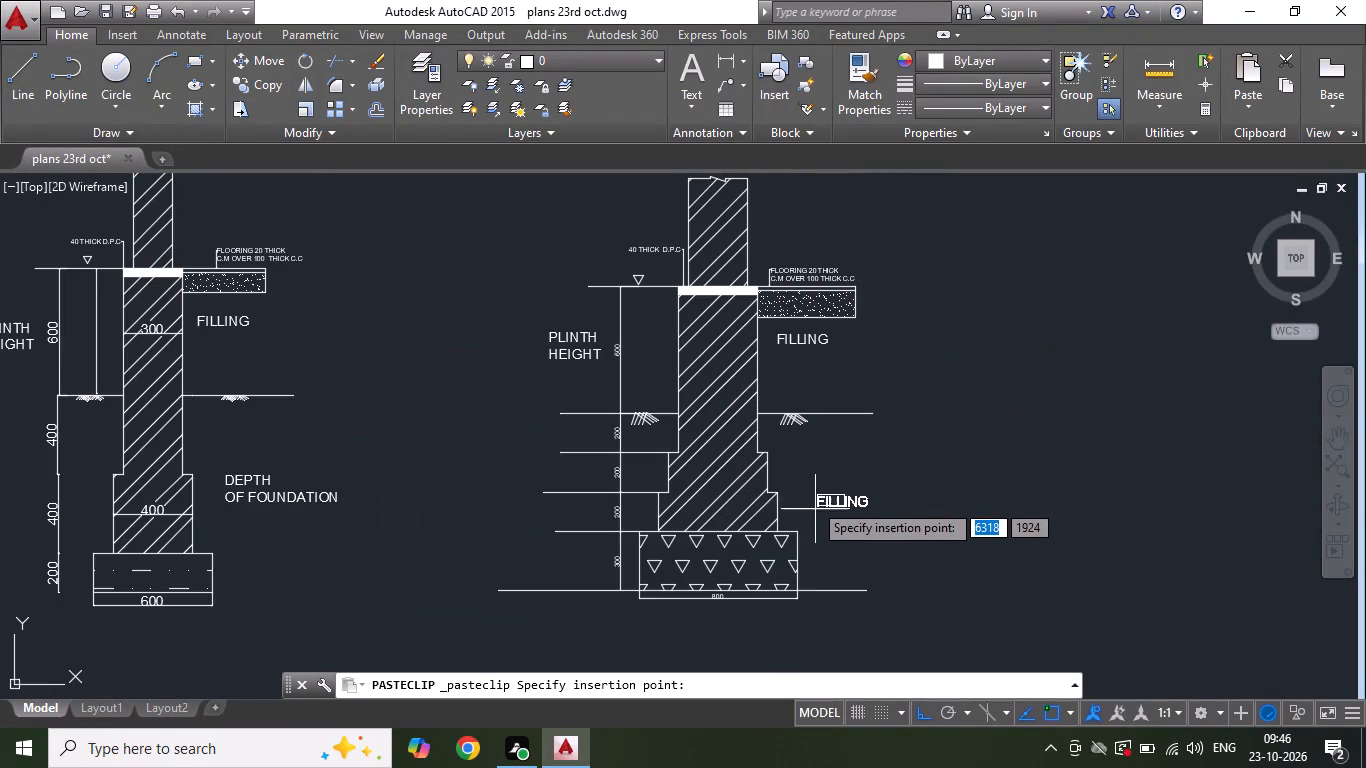
click(809, 496)
Change the copied label's text to DEPTH OF FOUNDATION and widen its text box to wrap over two lines.
double_click(820, 485)
key(ctrl+a)
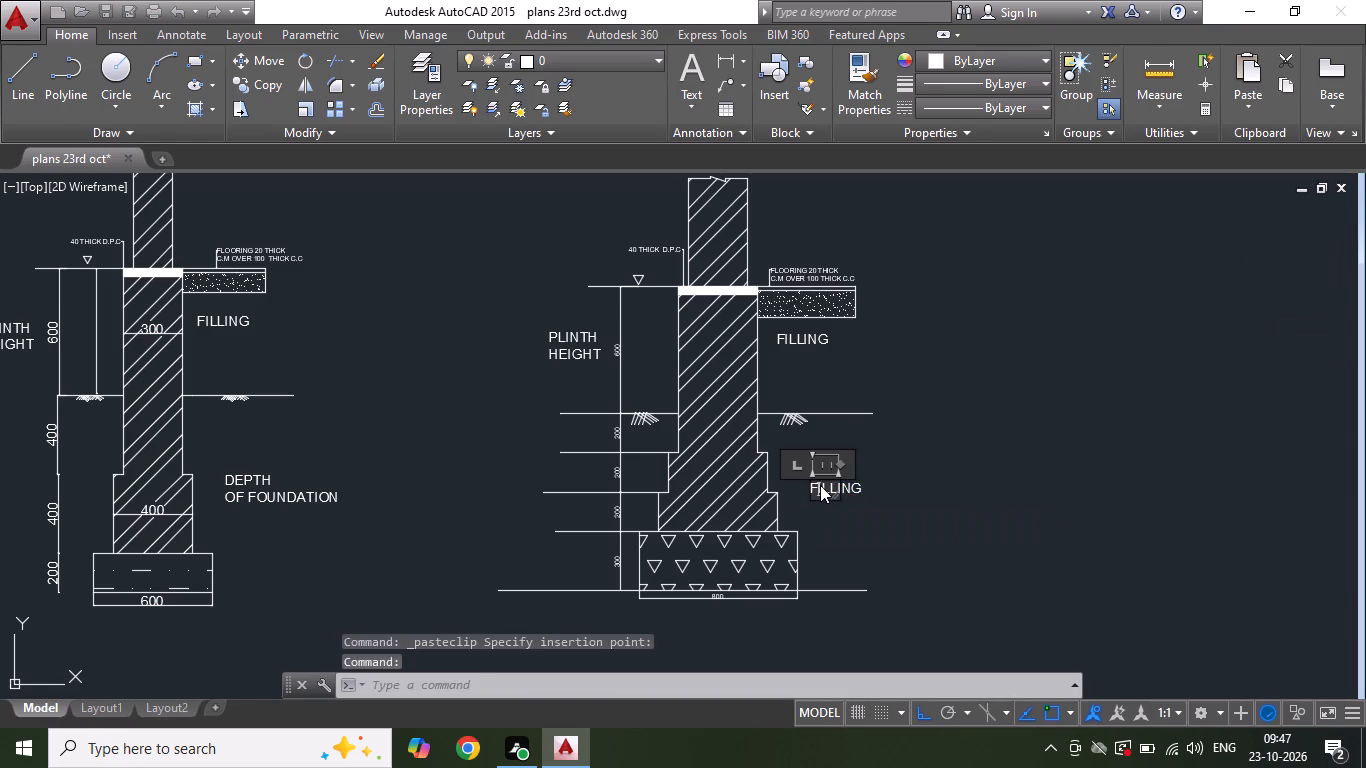
text(DEPTH)
key(space)
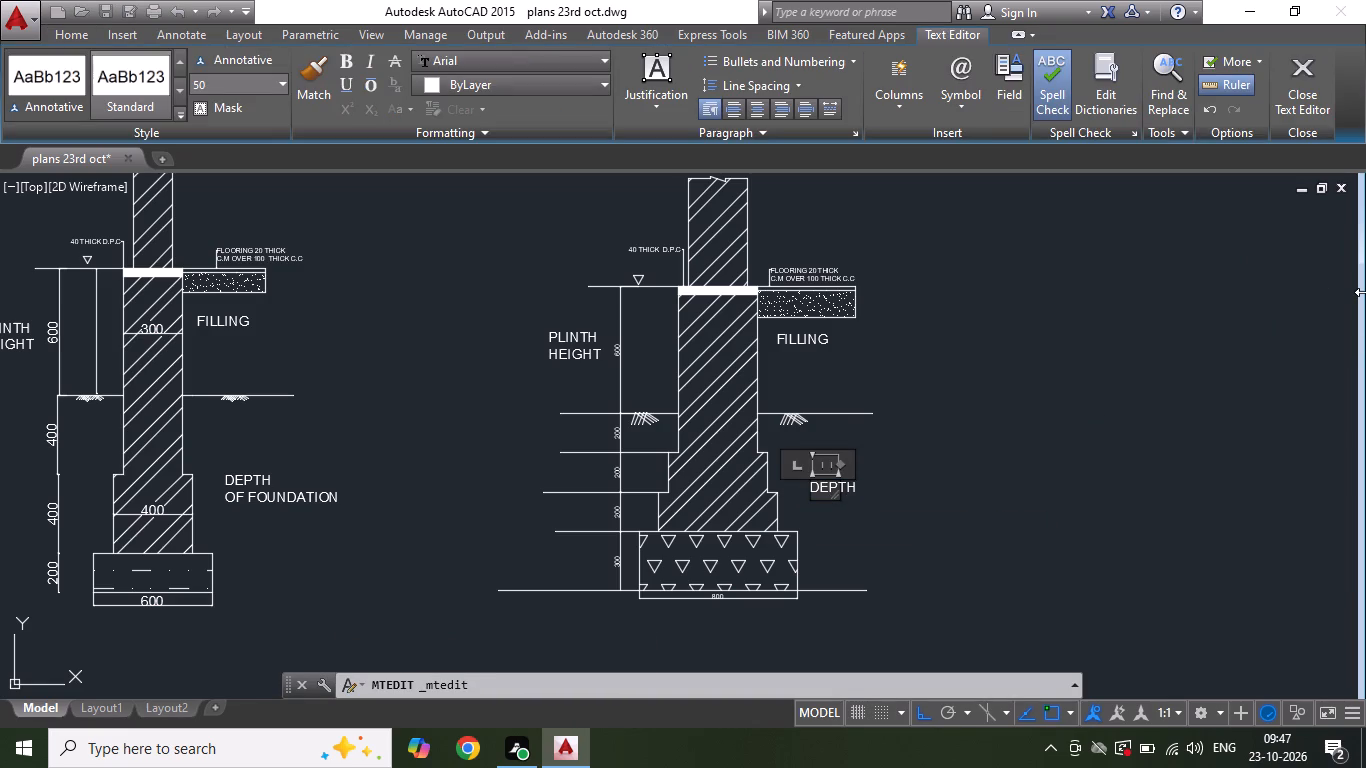
text(OF FOUNDATION)
drag(835, 460, 1045, 454)
drag(840, 467, 959, 494)
click(899, 390)
Save the drawing.
scroll(801, 433, down, 2)
key(ctrl+s)
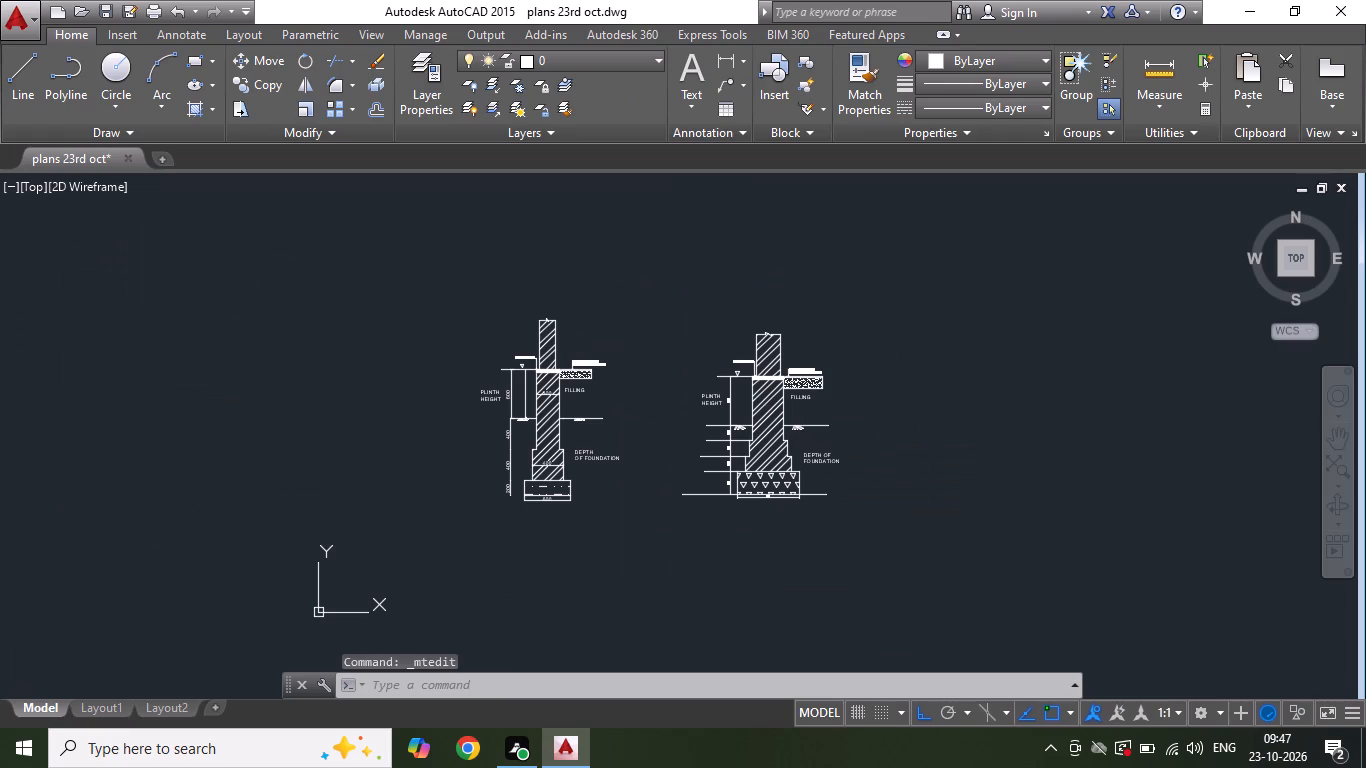
scroll(779, 513, up, 3)
scroll(775, 327, down, 3)
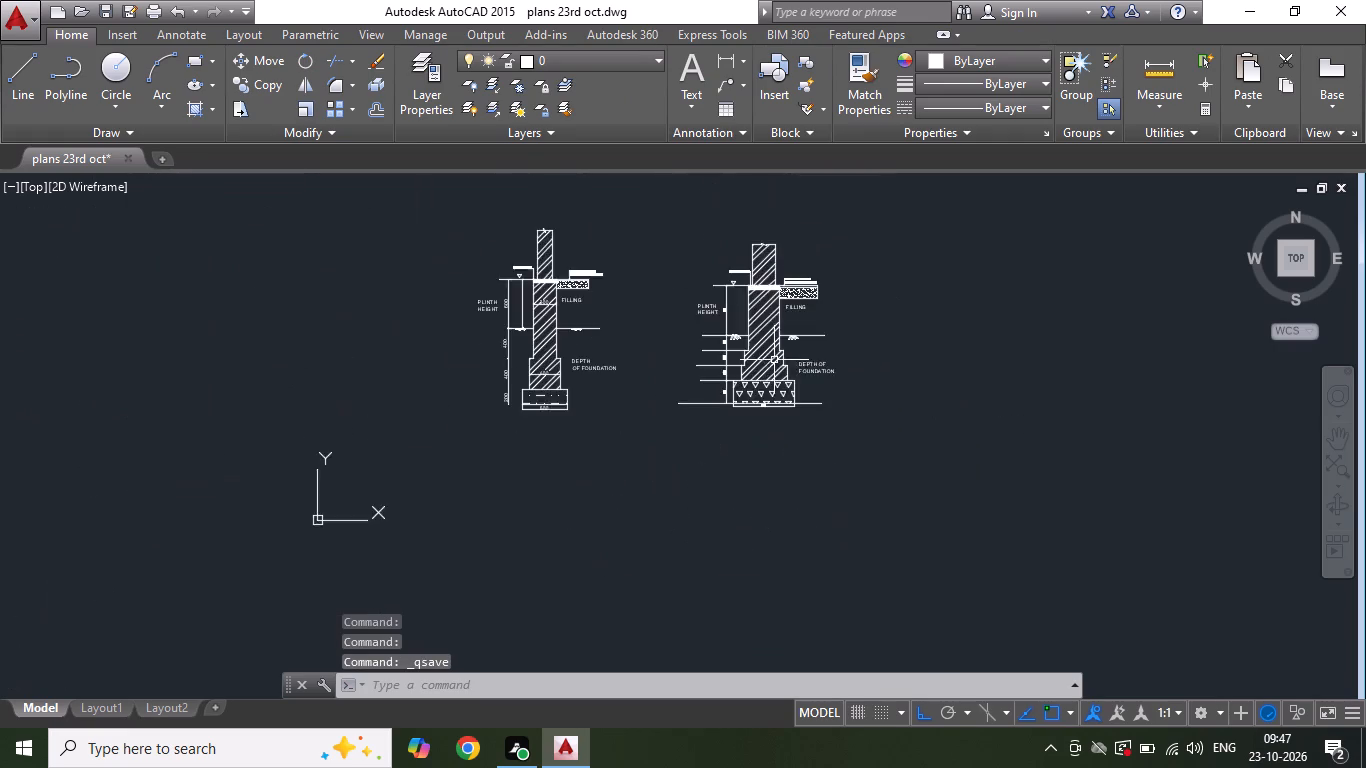
scroll(784, 310, up, 2)
scroll(738, 415, down, 2)
scroll(755, 294, up, 2)
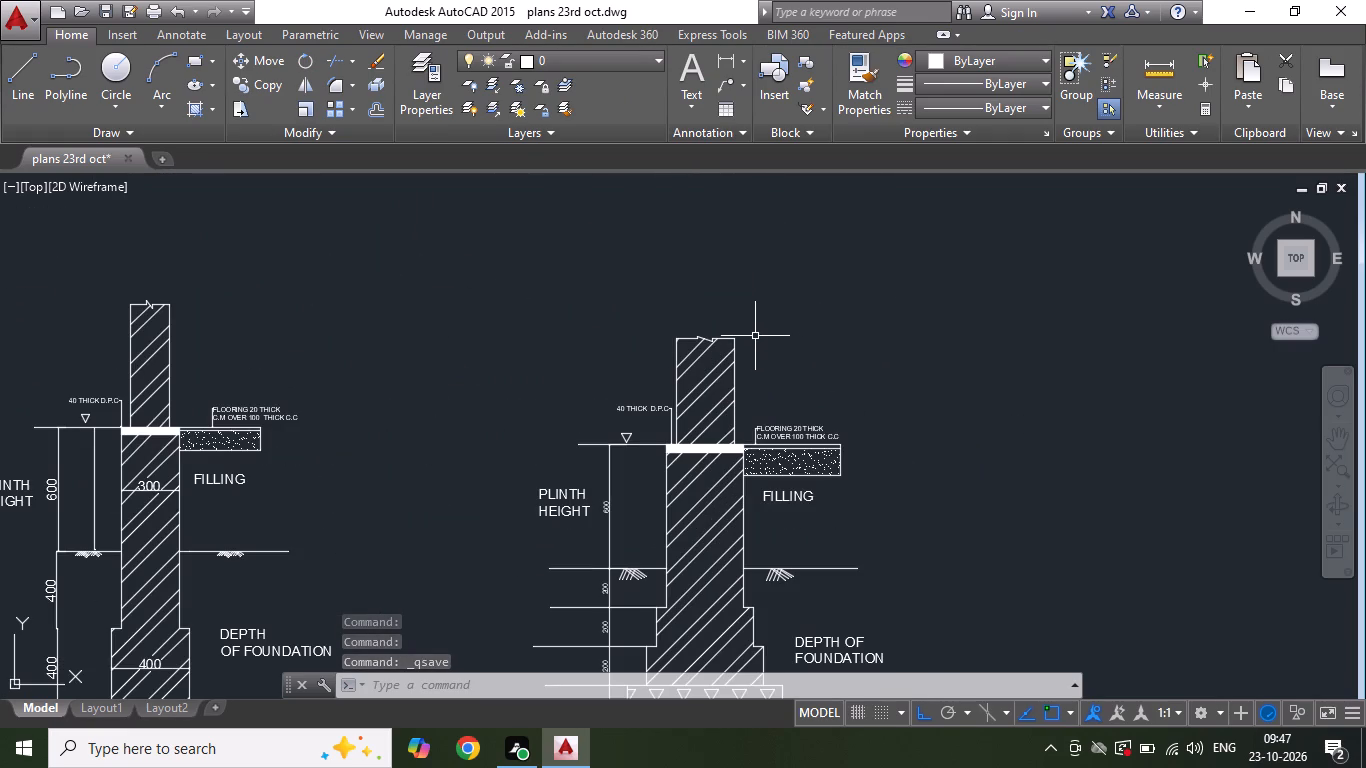
key(ctrl+s)
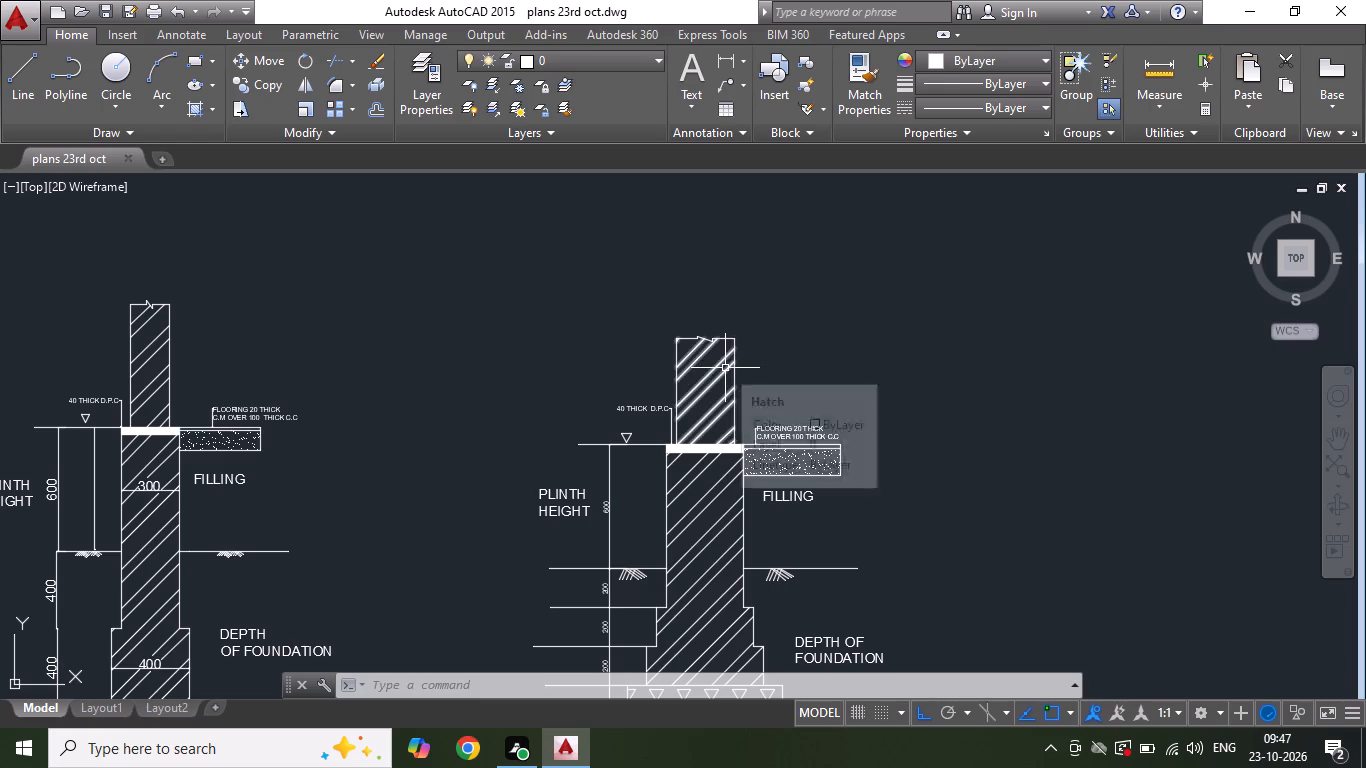
scroll(724, 413, down, 3)
scroll(723, 454, up, 2)
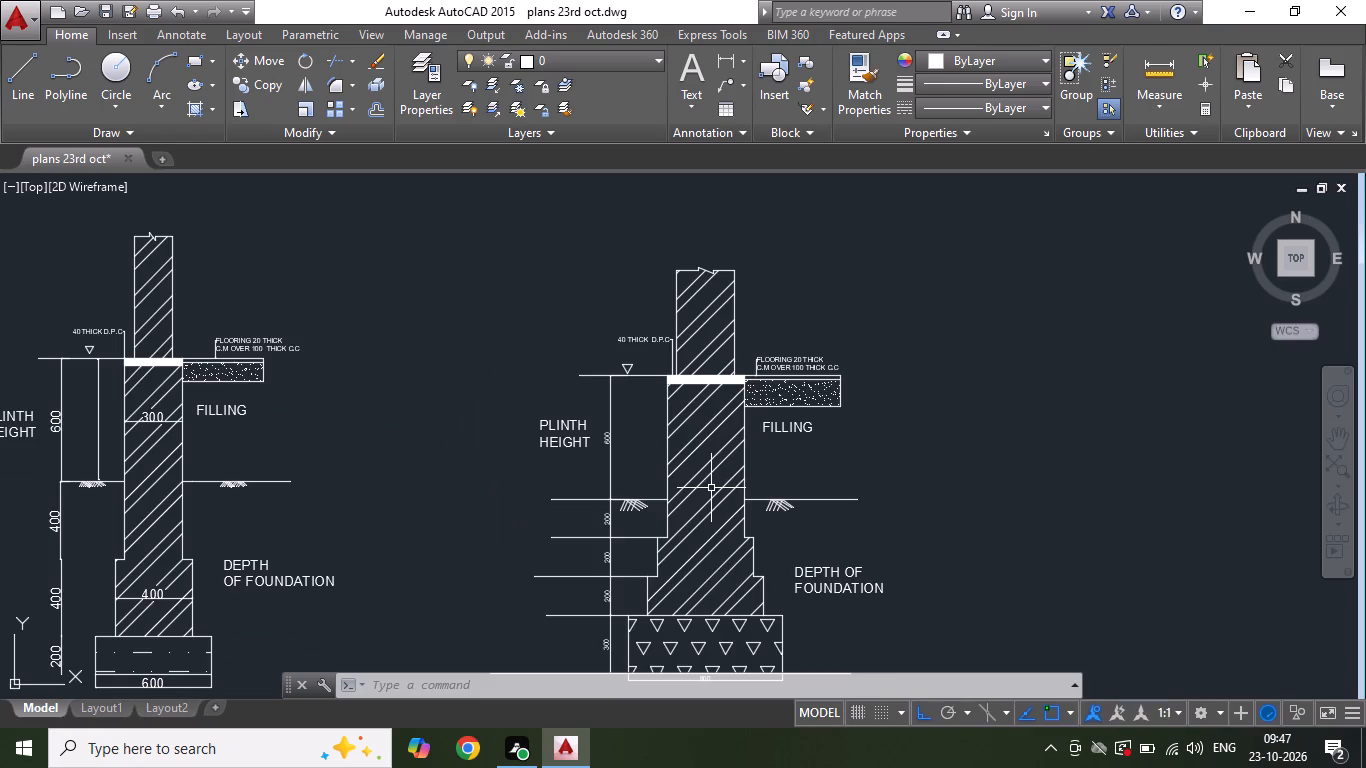
key(ctrl+s)
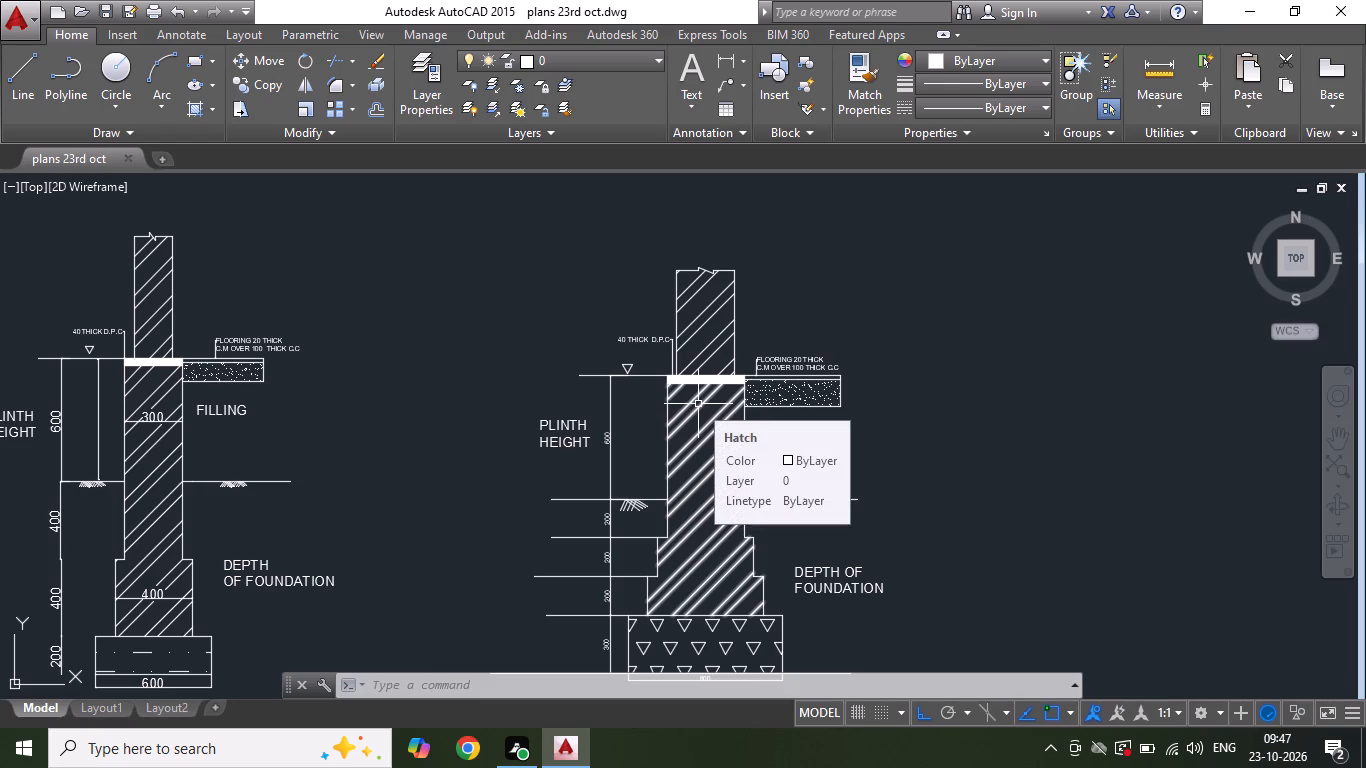
Draw a 1000 long horizontal base line in the empty space beyond the second section, roughly level with its base.
scroll(701, 473, down, 3)
scroll(635, 471, up, 2)
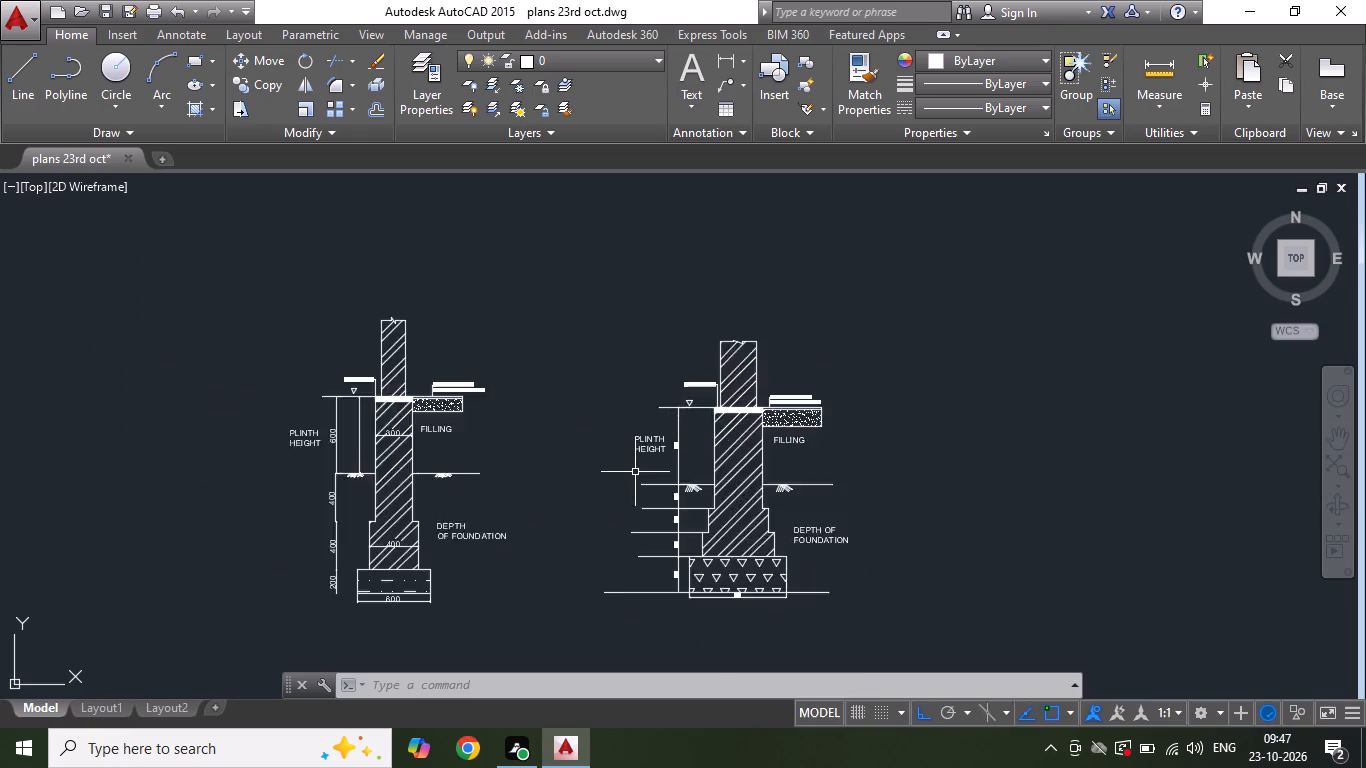
scroll(617, 446, down, 2)
scroll(811, 519, down, 2)
scroll(810, 520, up, 2)
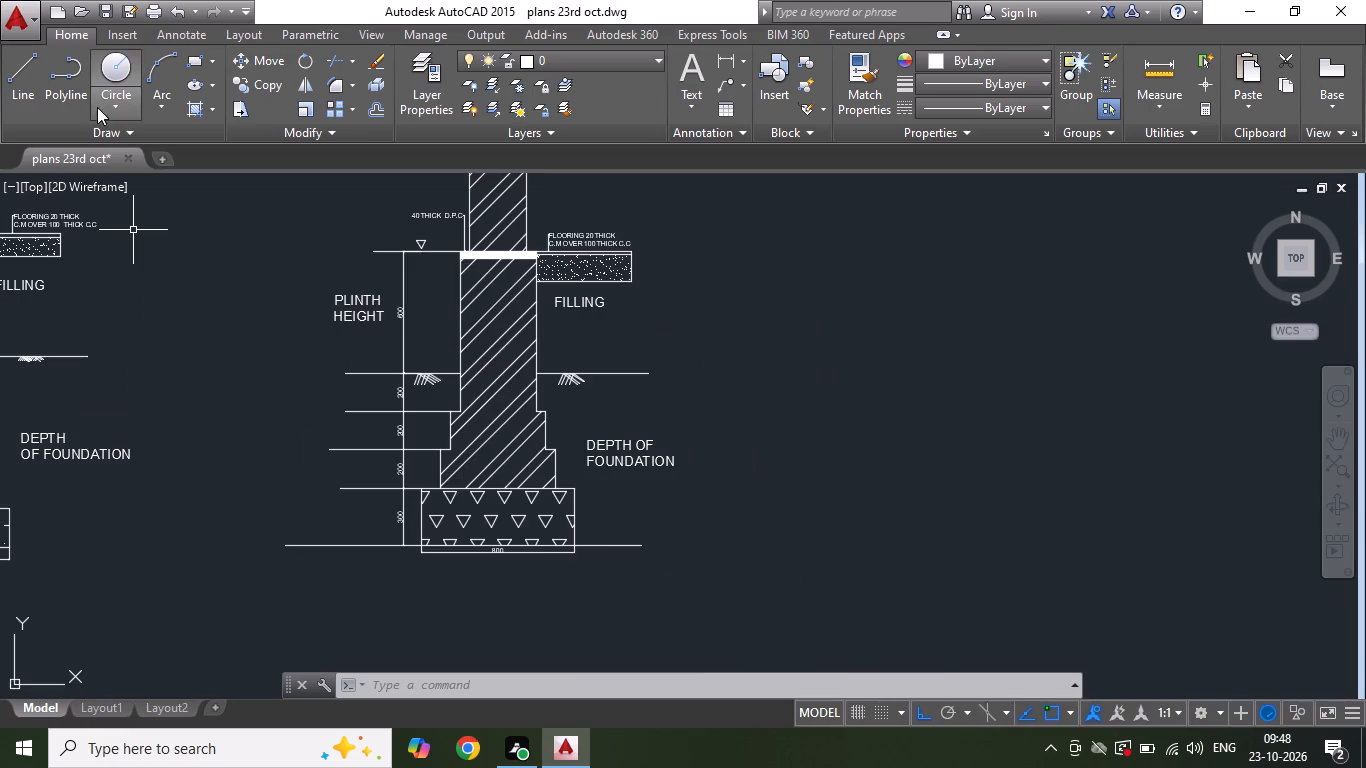
click(4, 92)
scroll(664, 458, down, 2)
scroll(759, 512, up, 1)
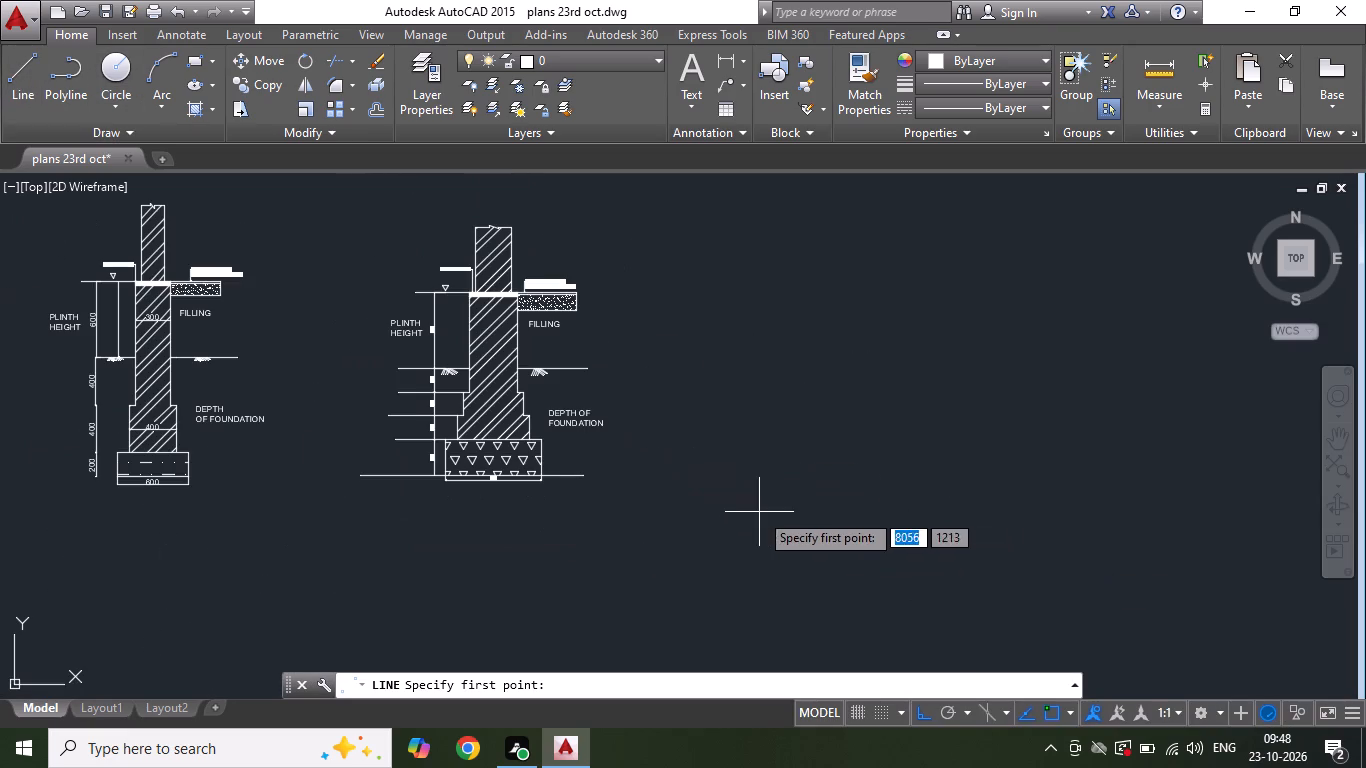
drag(727, 482, 778, 483)
text(1000)
key(Return)
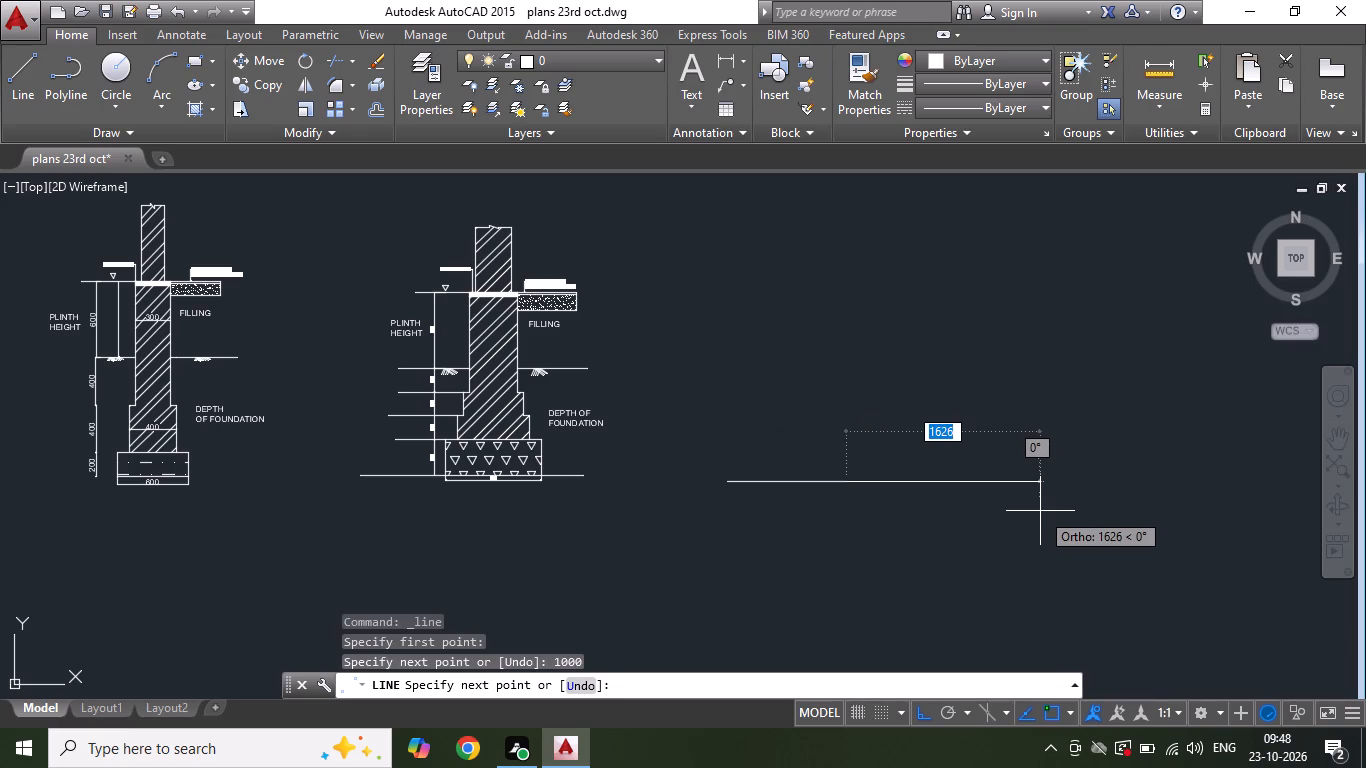
key(Escape)
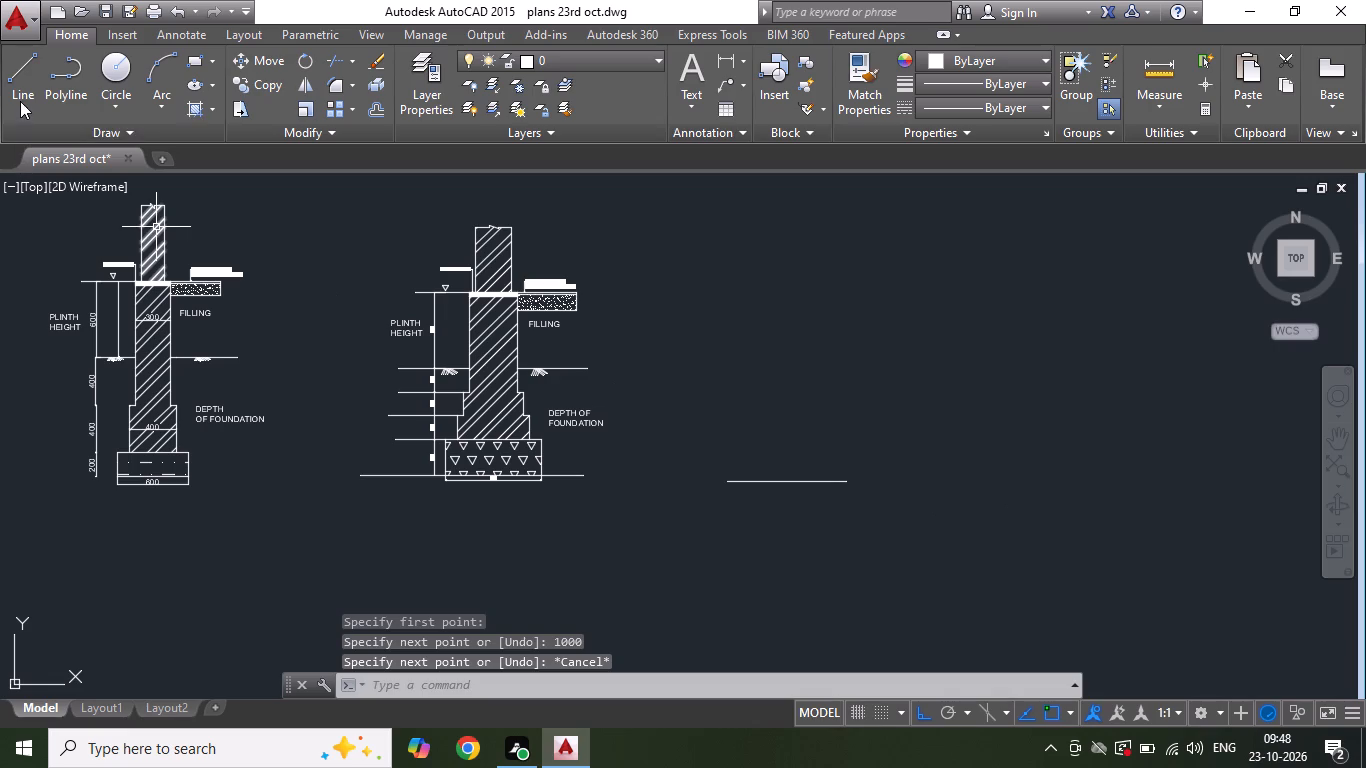
Draw the 300 high sides and the top edge to close the new 1000 wide base rectangle.
click(20, 101)
scroll(780, 432, up, 2)
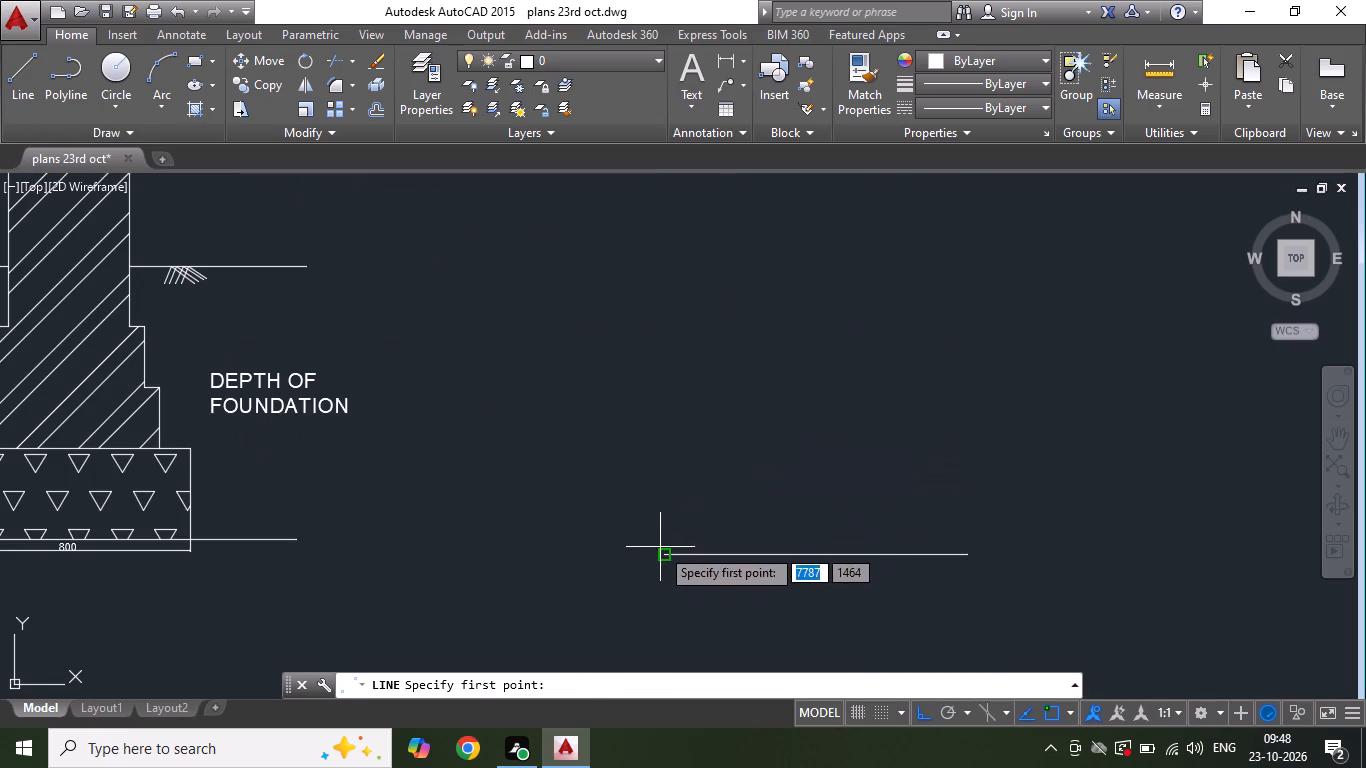
click(660, 547)
text(300)
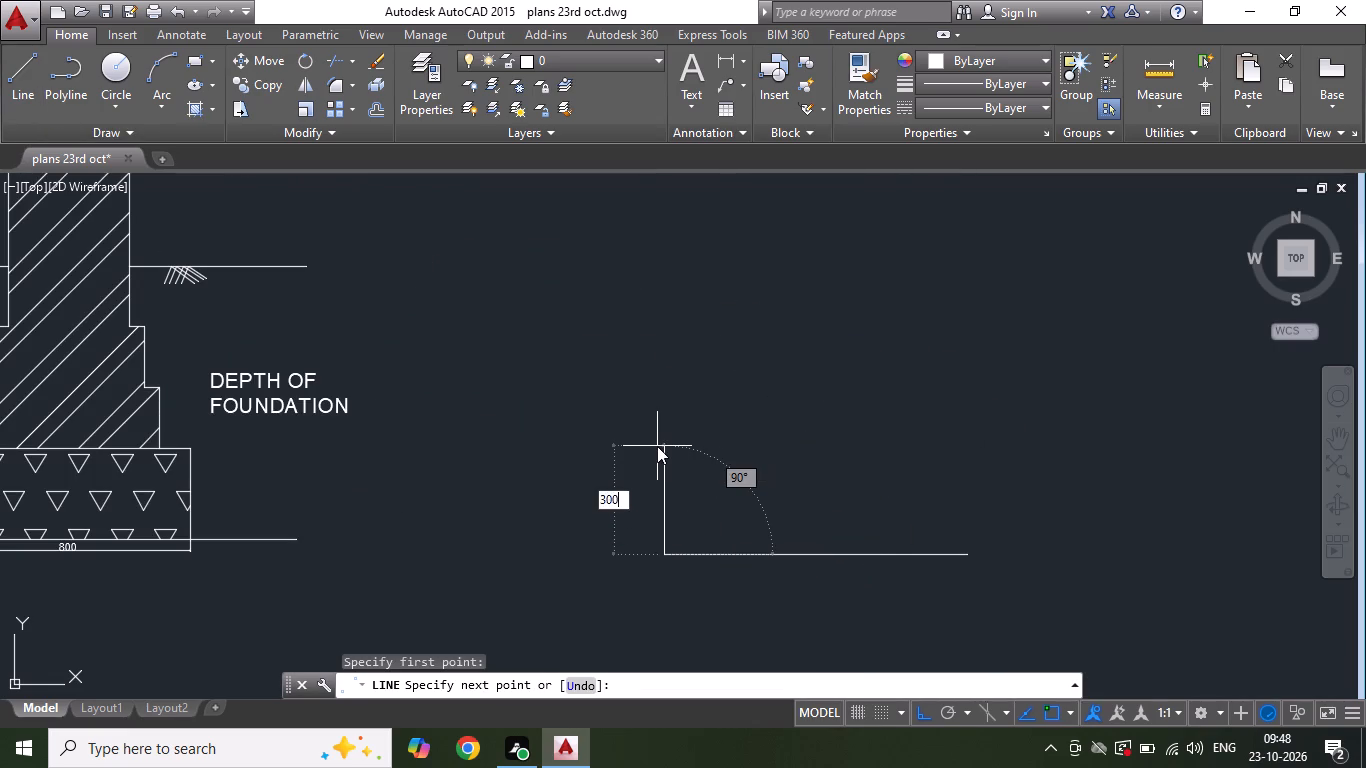
key(Return)
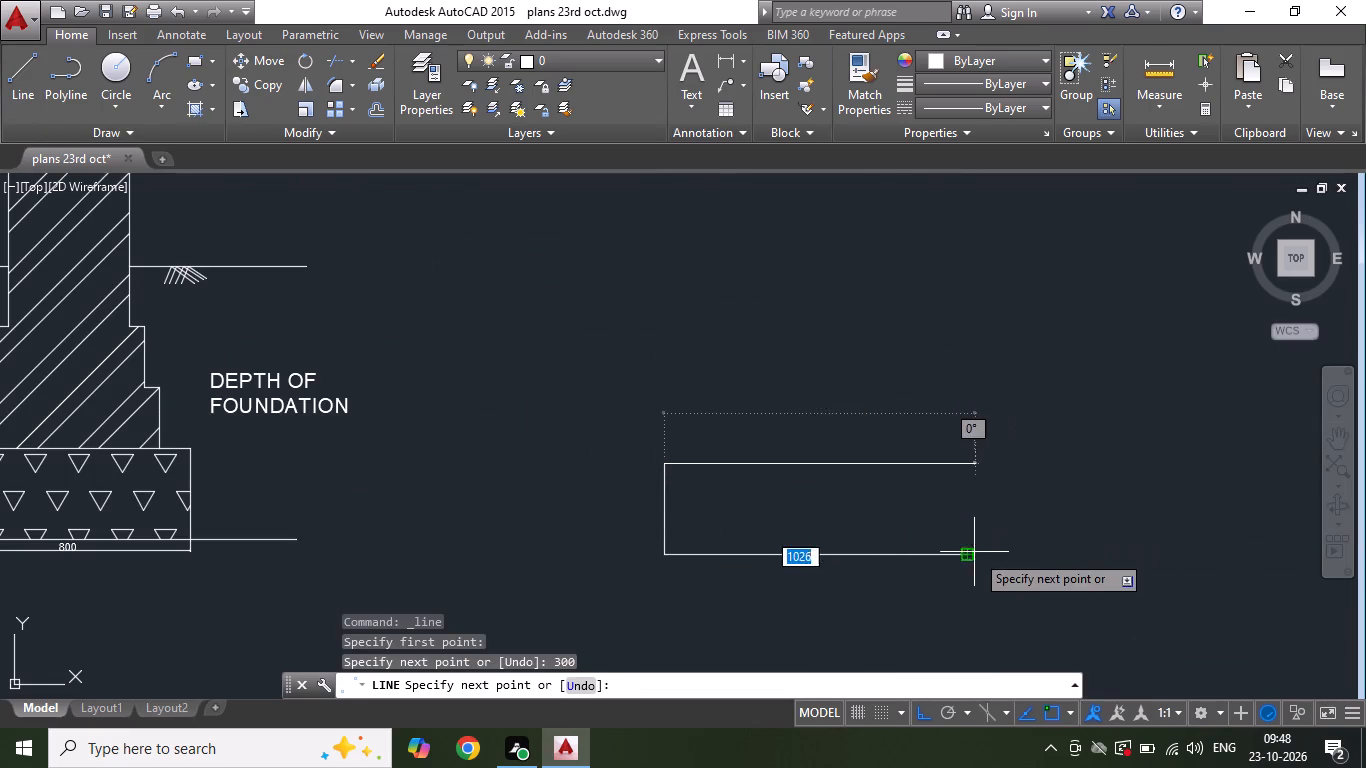
click(973, 487)
click(973, 556)
key(Escape)
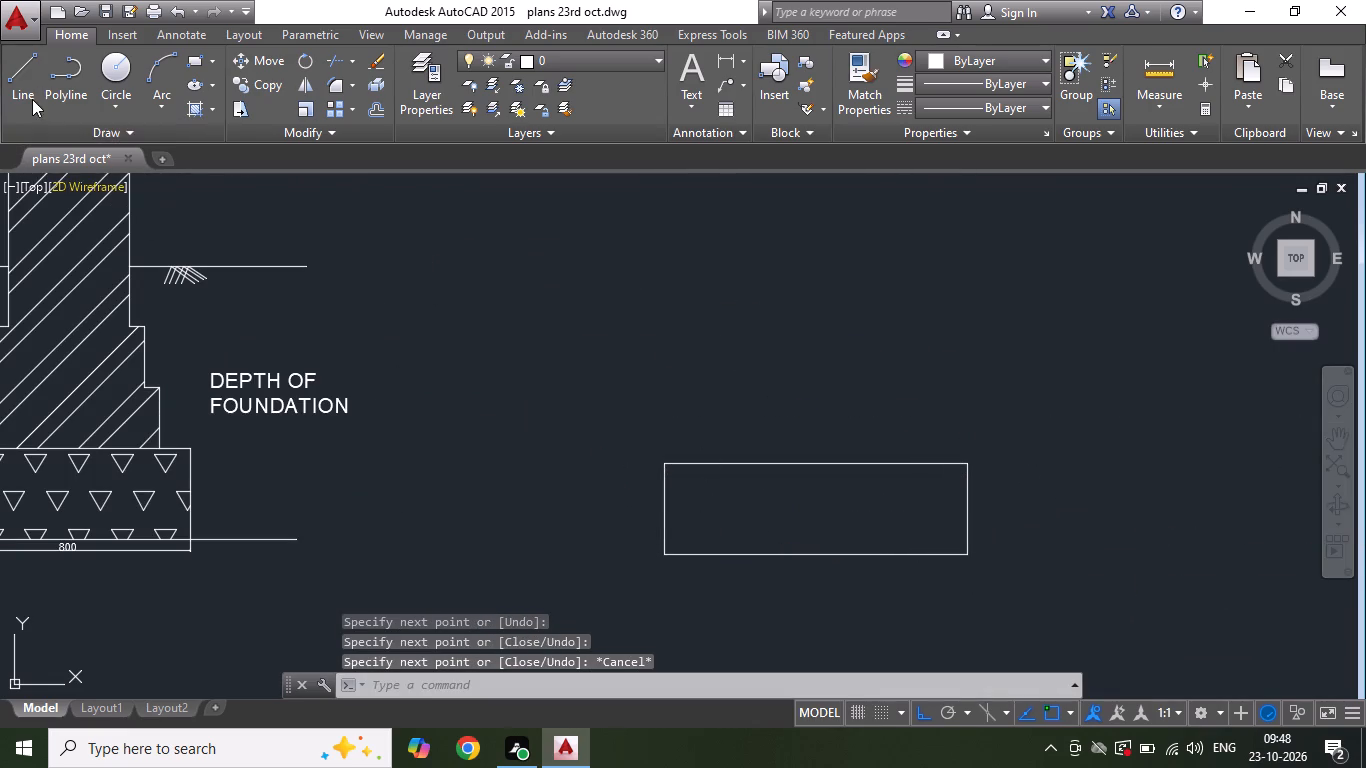
Draw a 500 long vertical centre line upward from the midpoint of the new base's bottom edge.
click(32, 97)
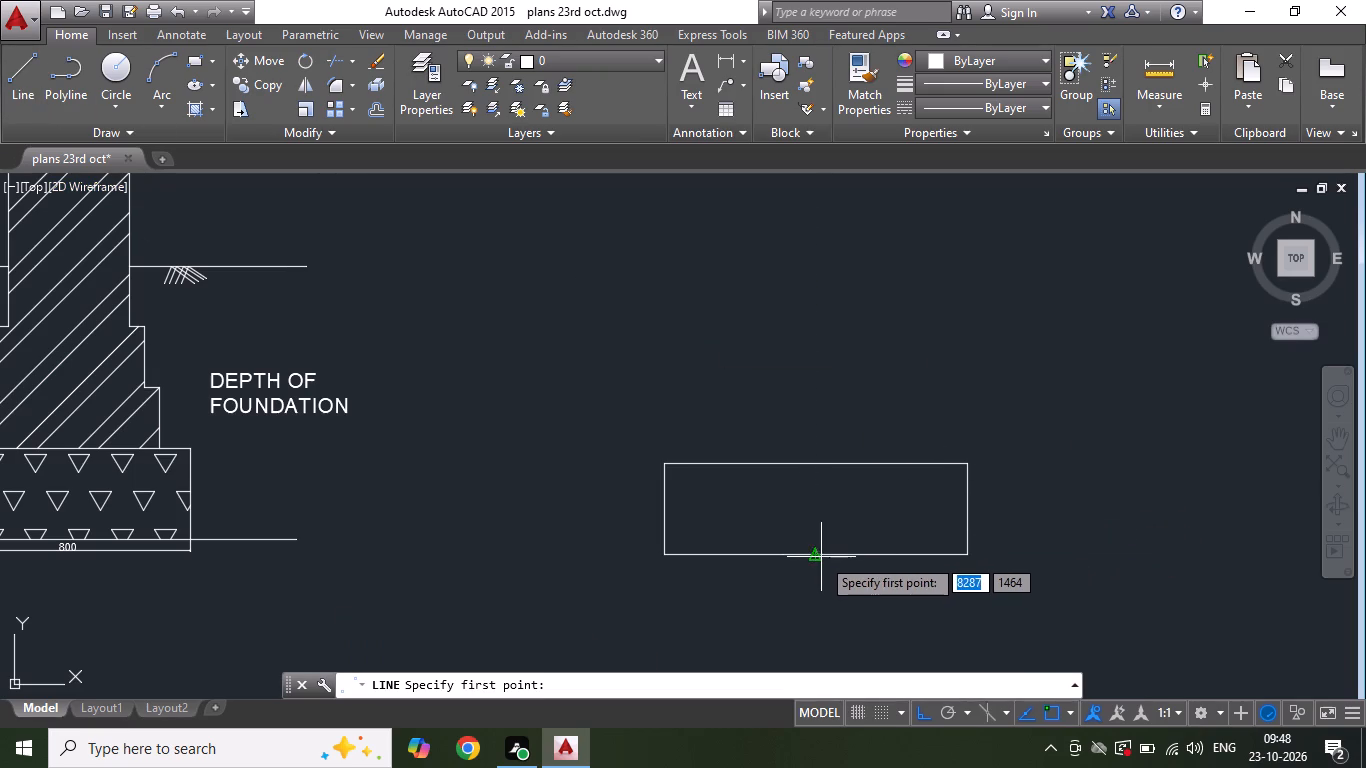
click(819, 557)
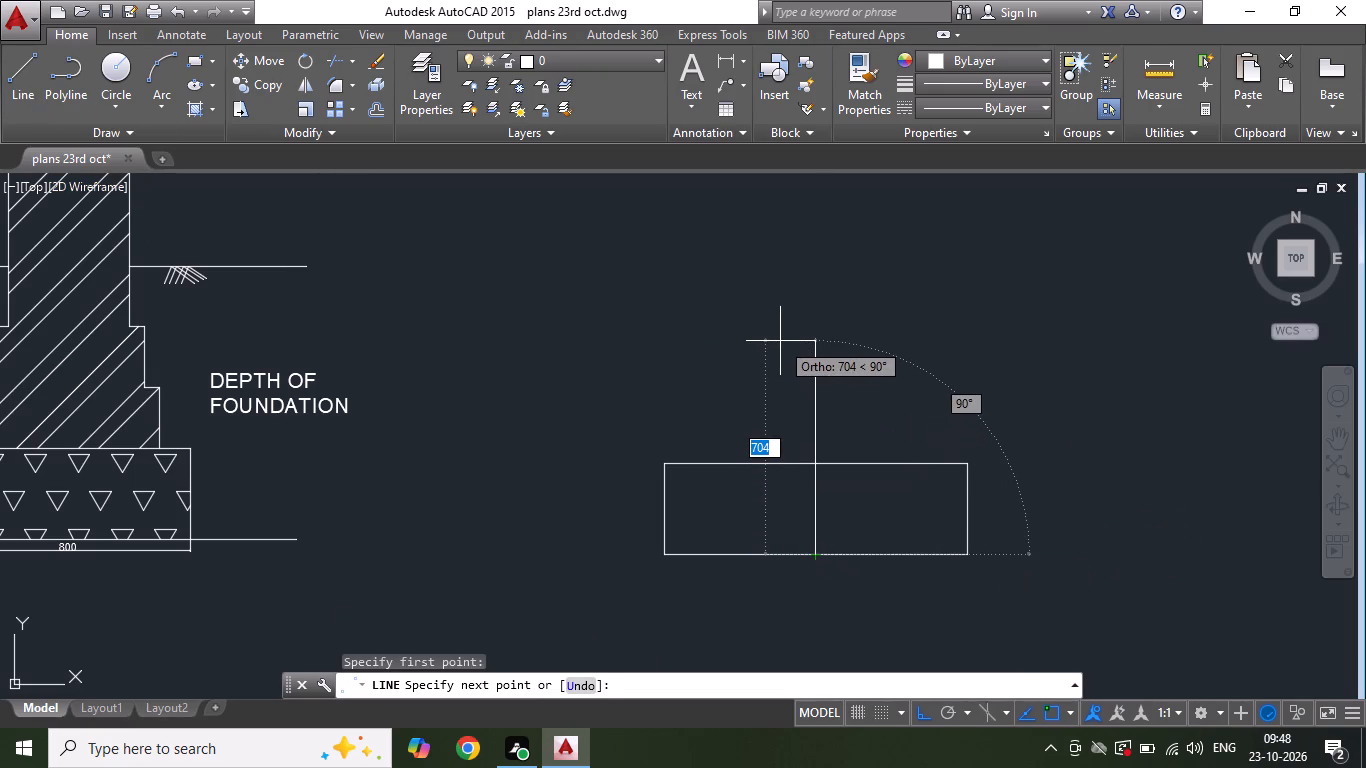
text(500)
key(Return)
key(Escape)
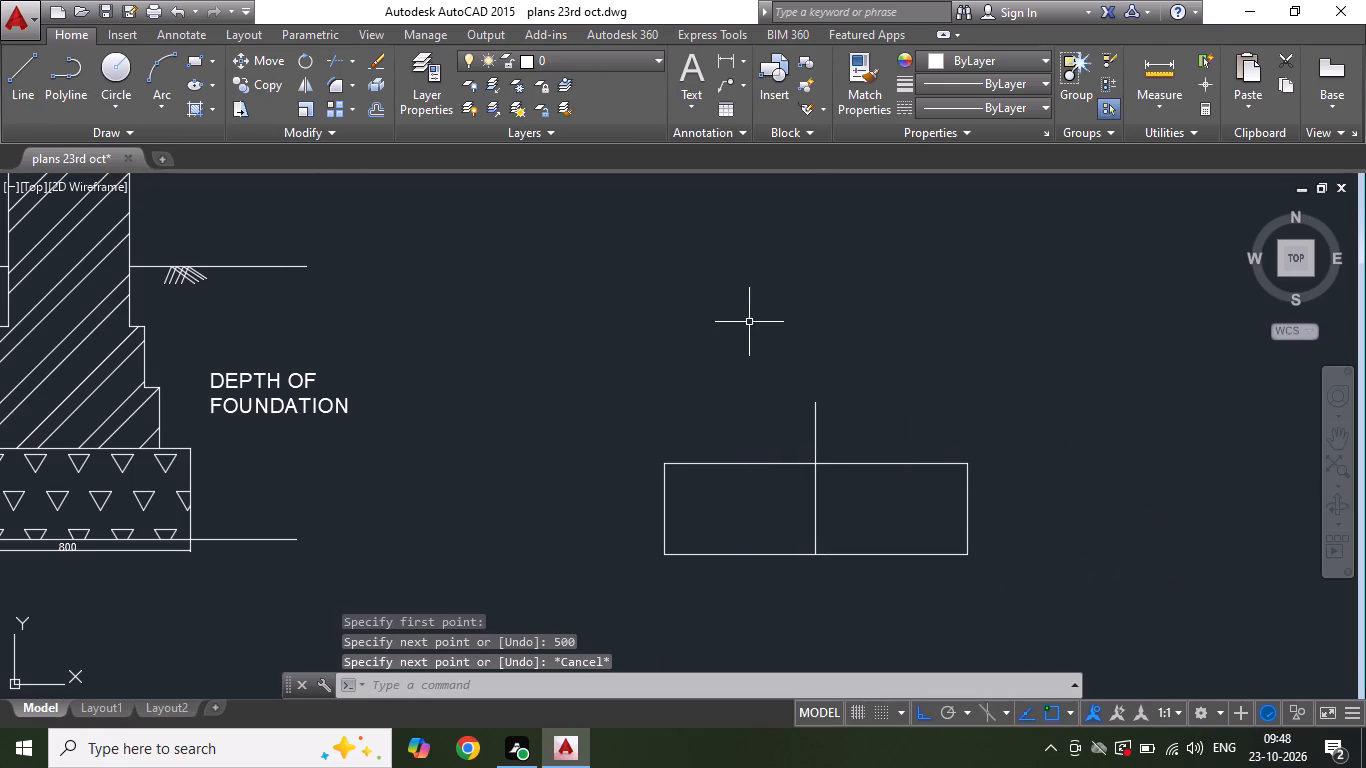
Offset the 500 long centre line by 400 to both sides of the new base.
click(373, 106)
text(400)
key(Return)
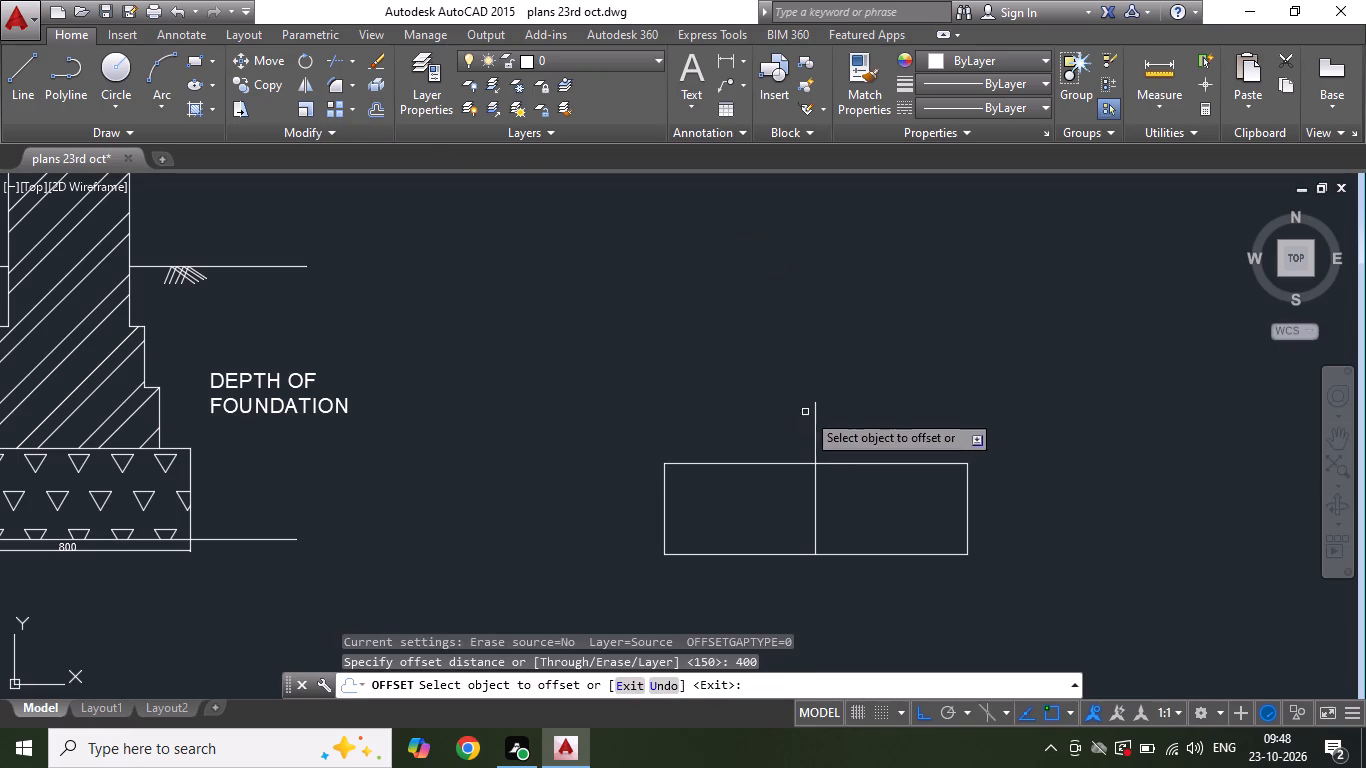
drag(816, 424, 825, 425)
click(918, 428)
click(816, 435)
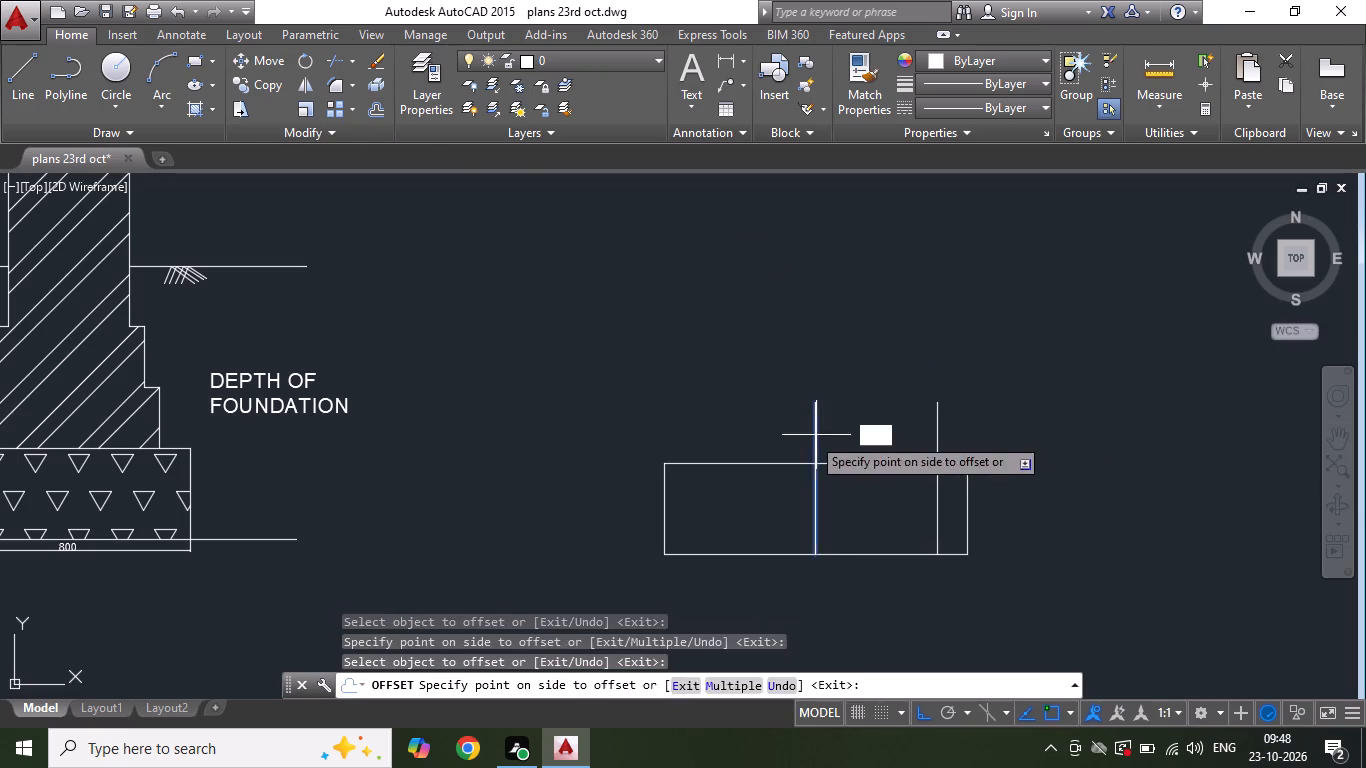
click(587, 436)
key(Escape)
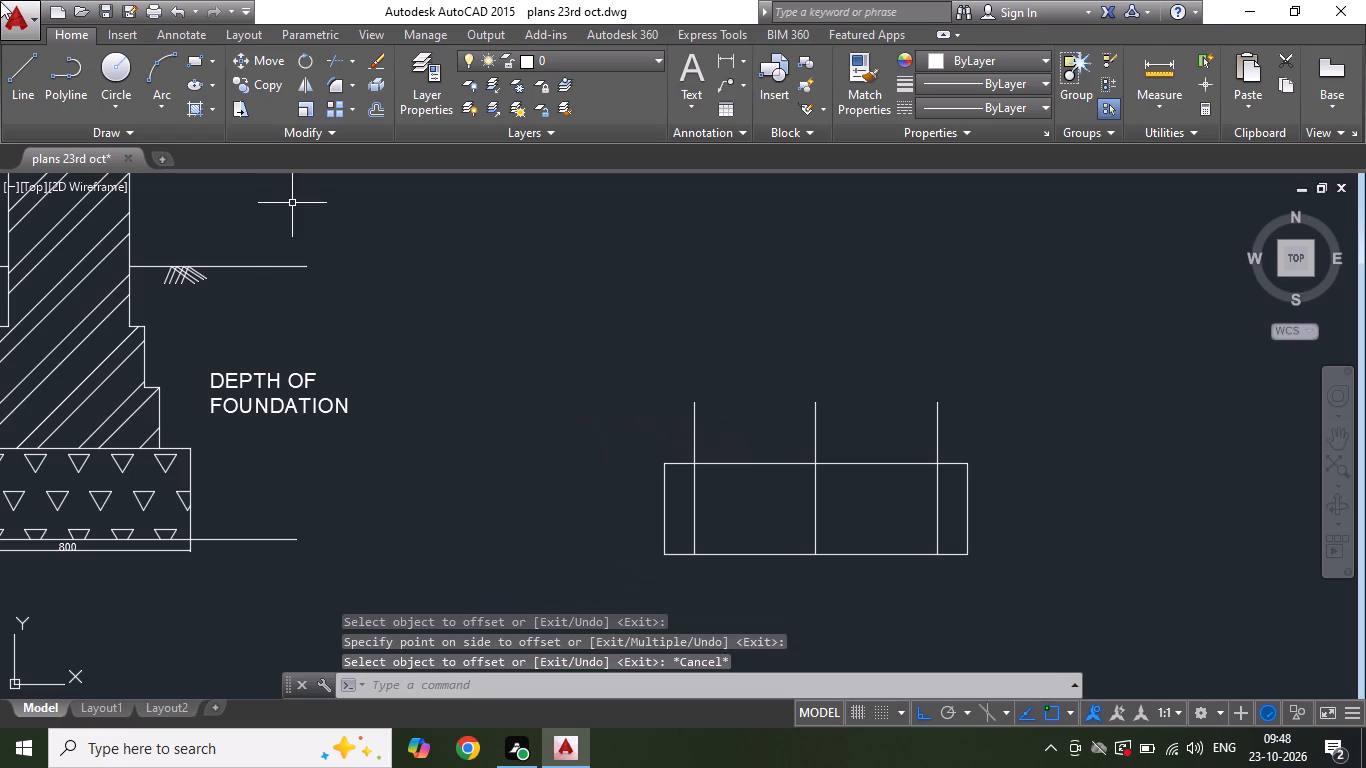
Draw a horizontal line joining the top ends of the two offset lines to close the first footing step.
click(1, 71)
click(15, 79)
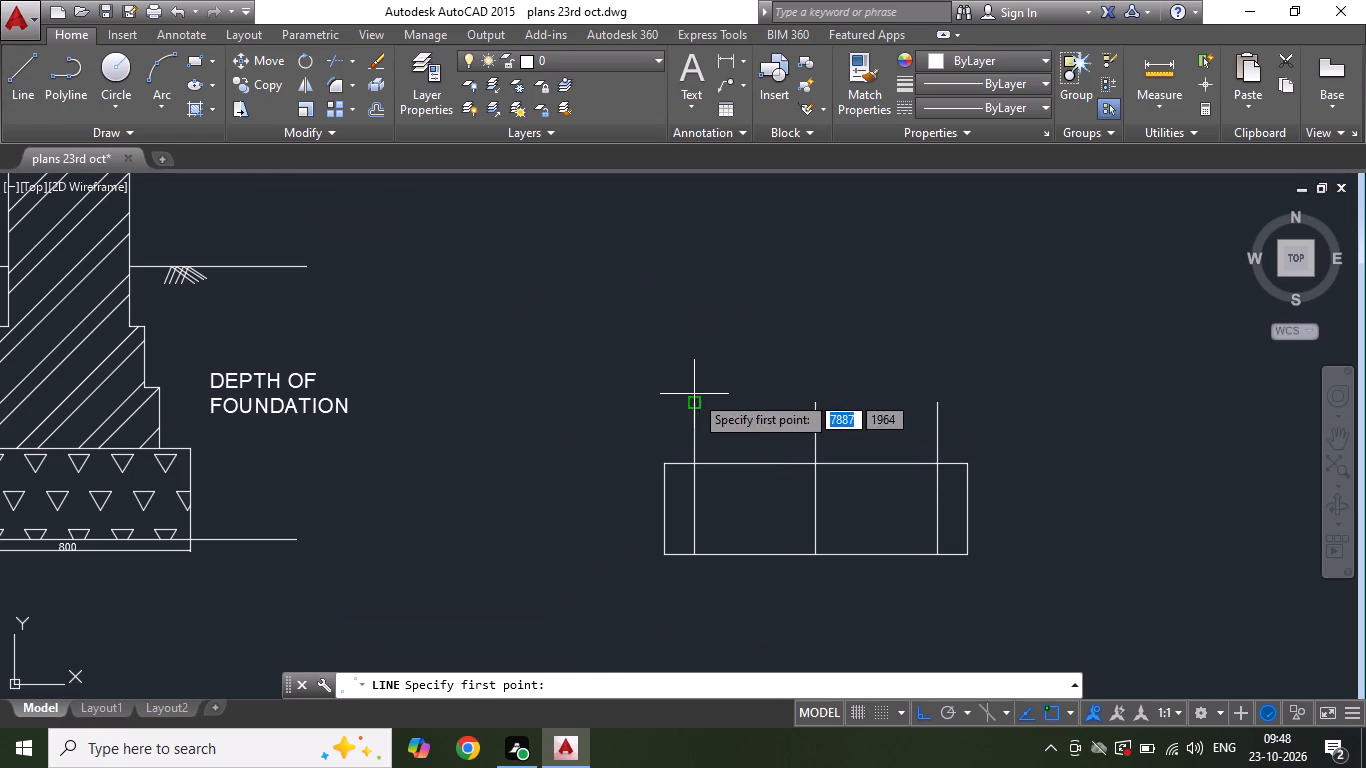
click(694, 394)
click(931, 397)
key(Escape)
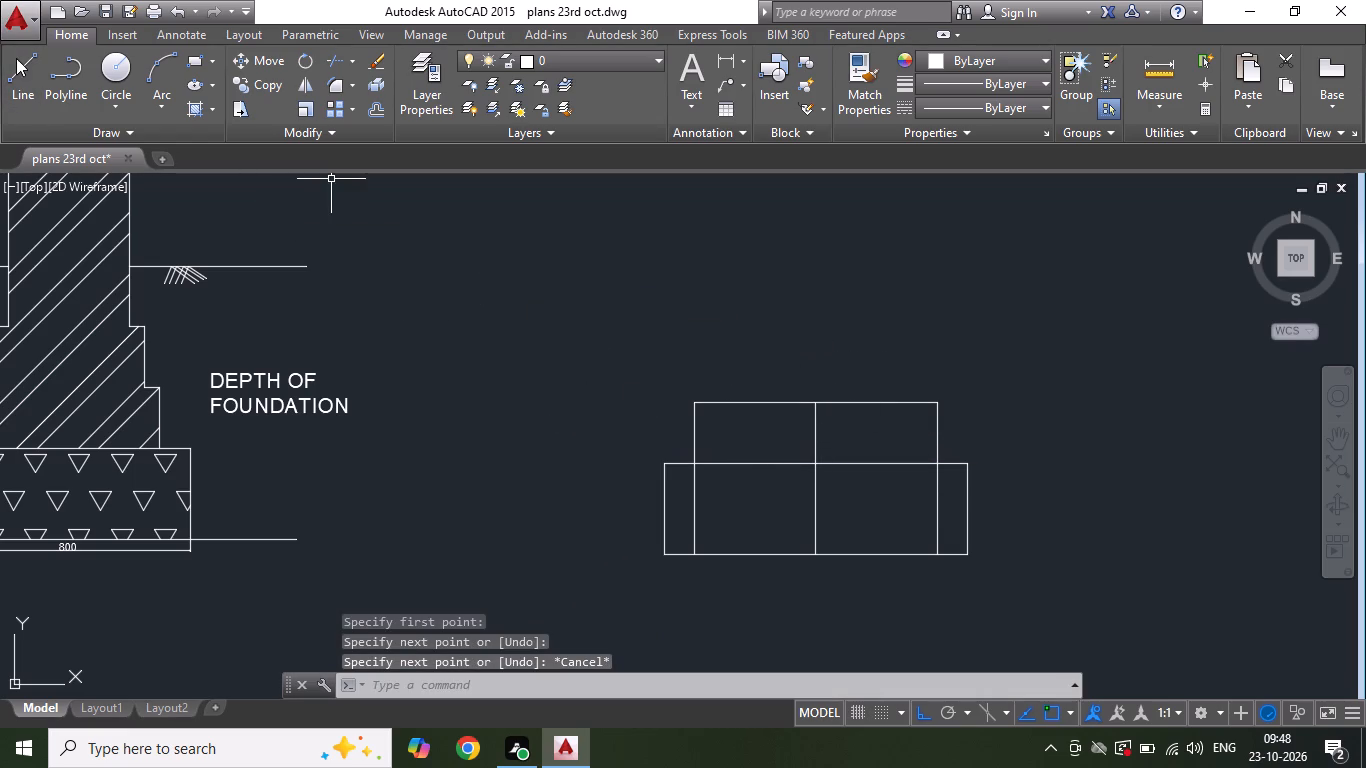
From the first step's top midpoint, draw lines 200 up, 350 to the left and down onto the step for the second step's left half.
click(16, 58)
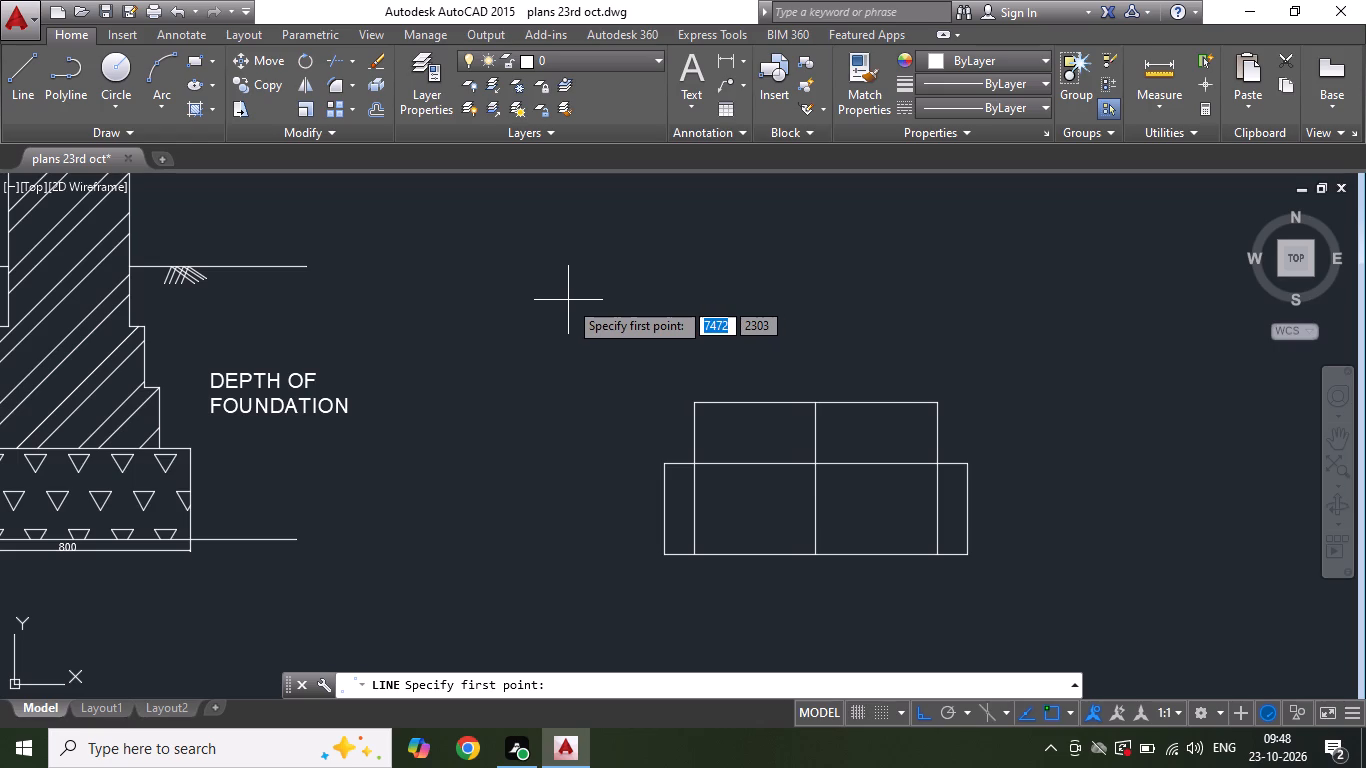
click(811, 406)
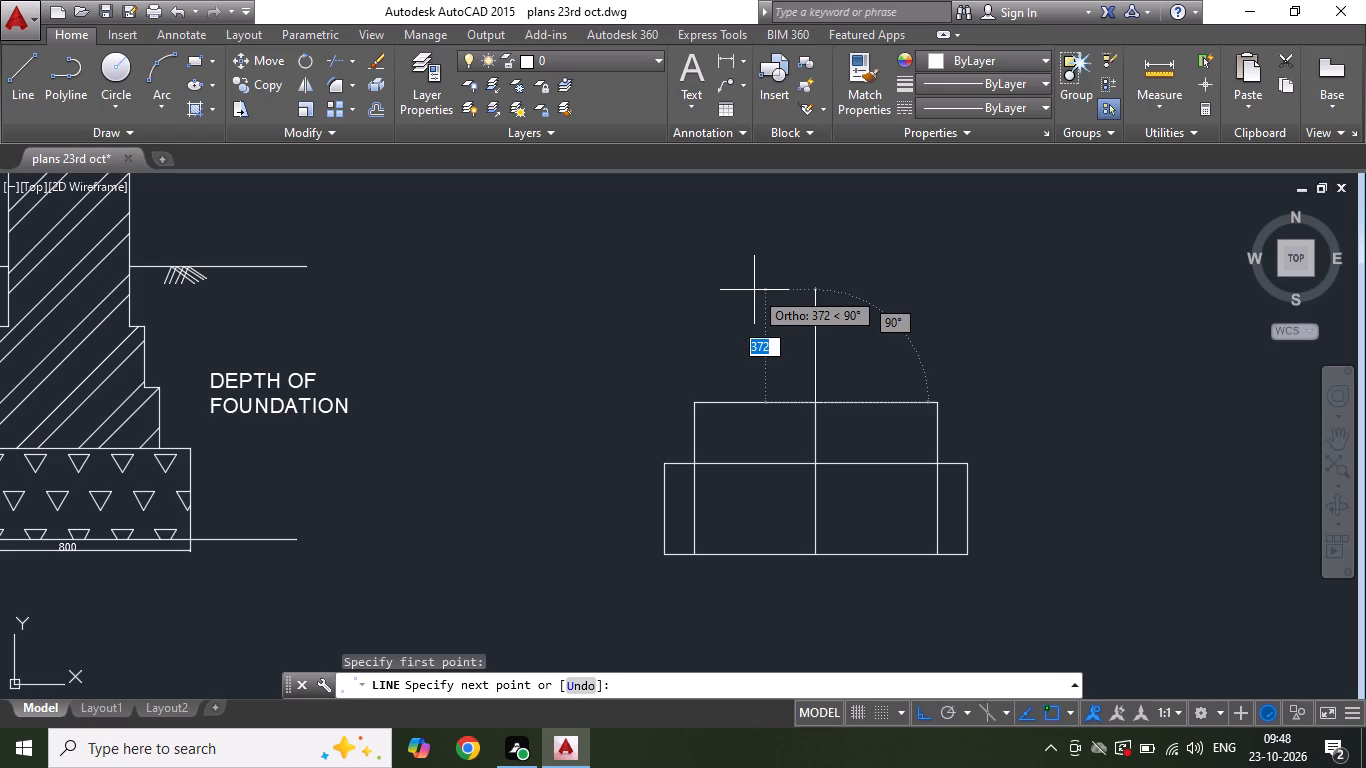
text(200)
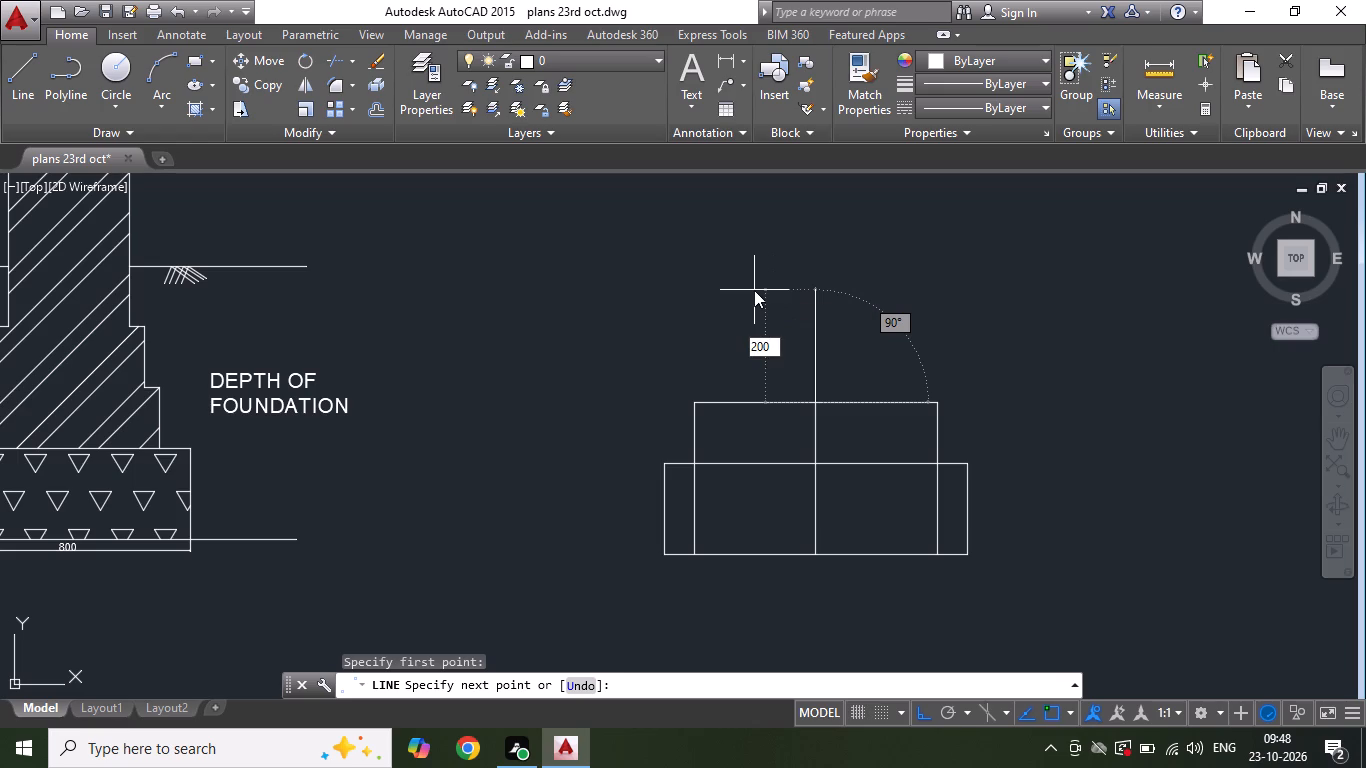
key(Return)
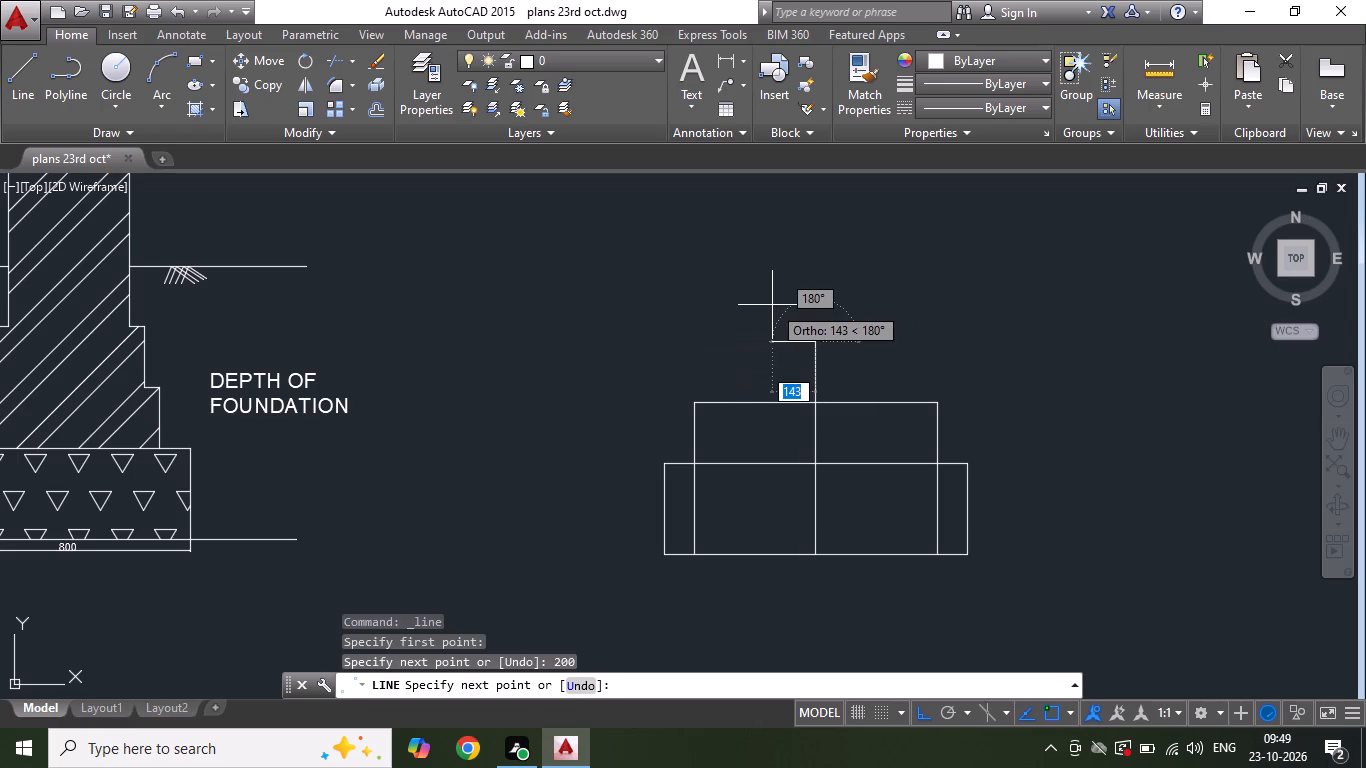
text(350)
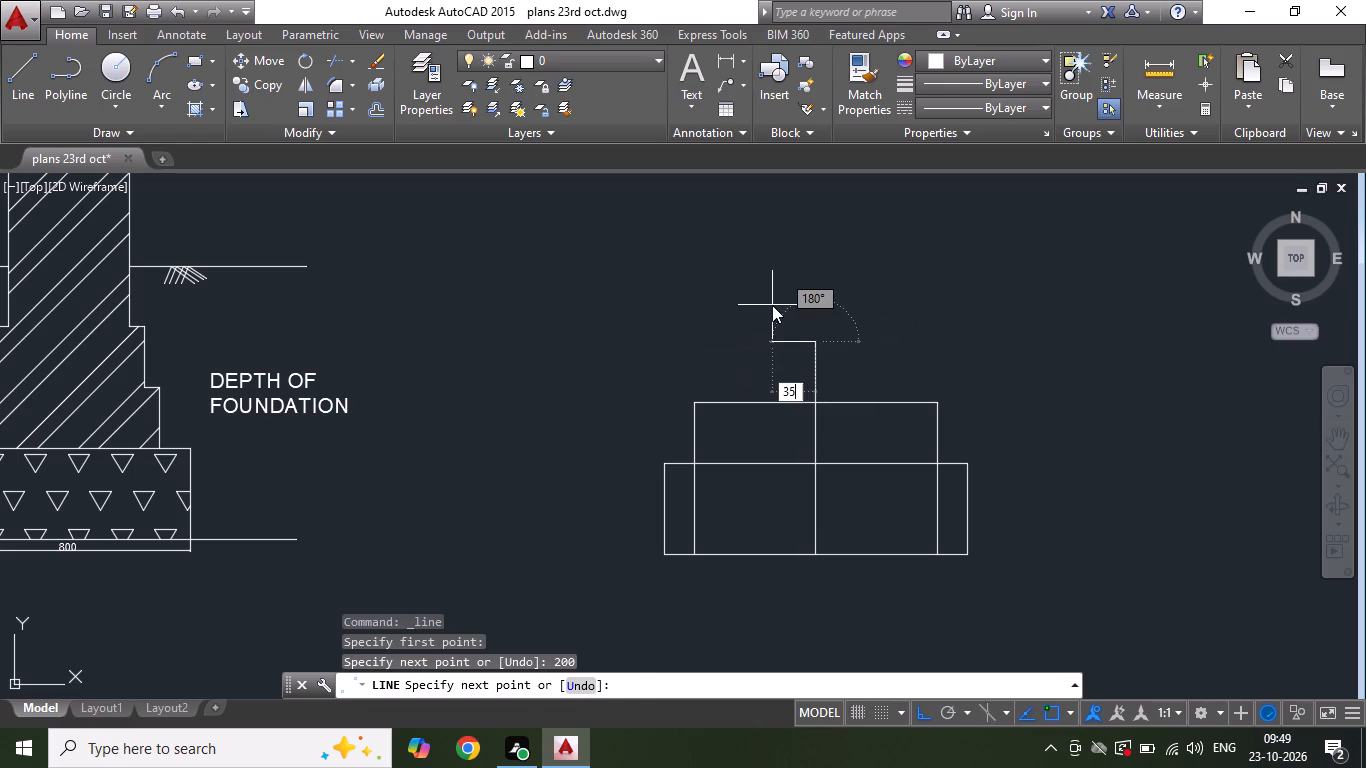
key(Return)
click(702, 405)
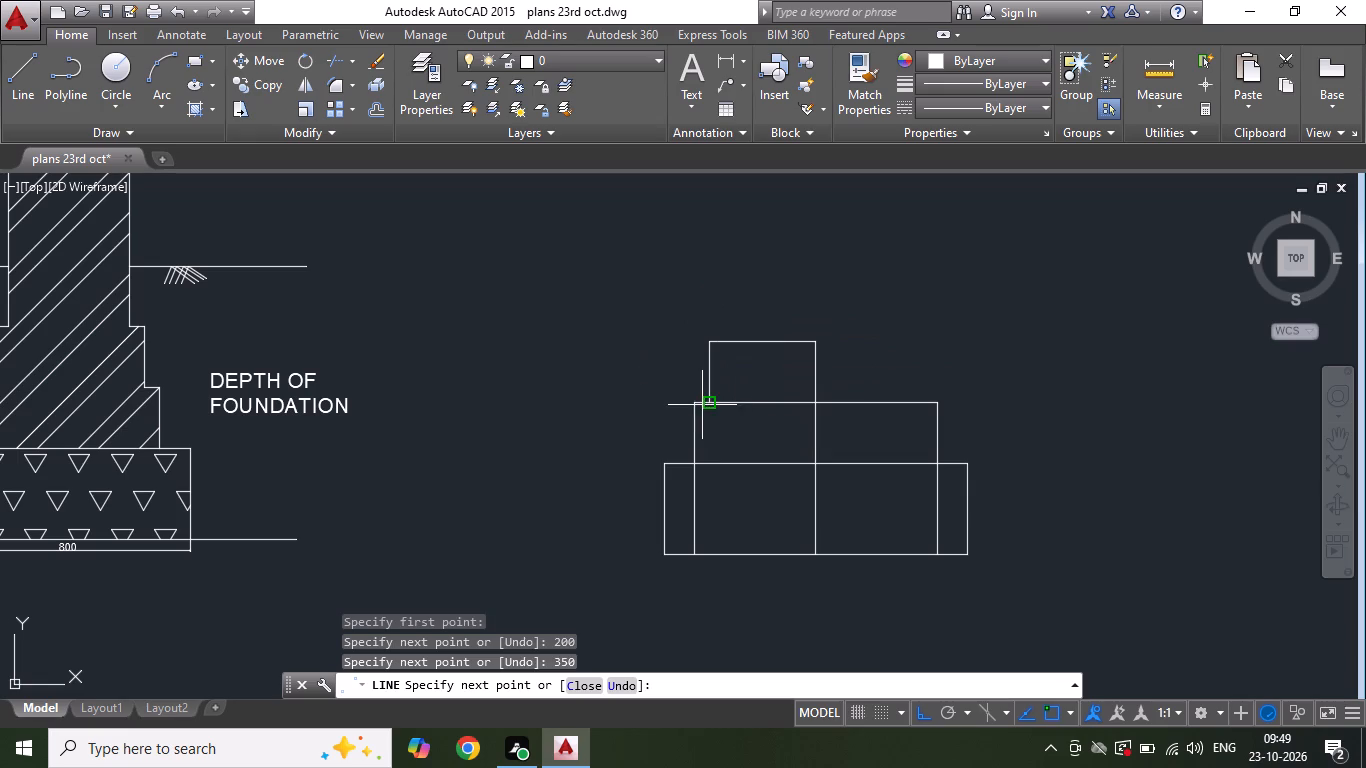
key(Escape)
Complete the second step's right half with a 350 top line from the centre line and a side down to the first step.
click(6, 91)
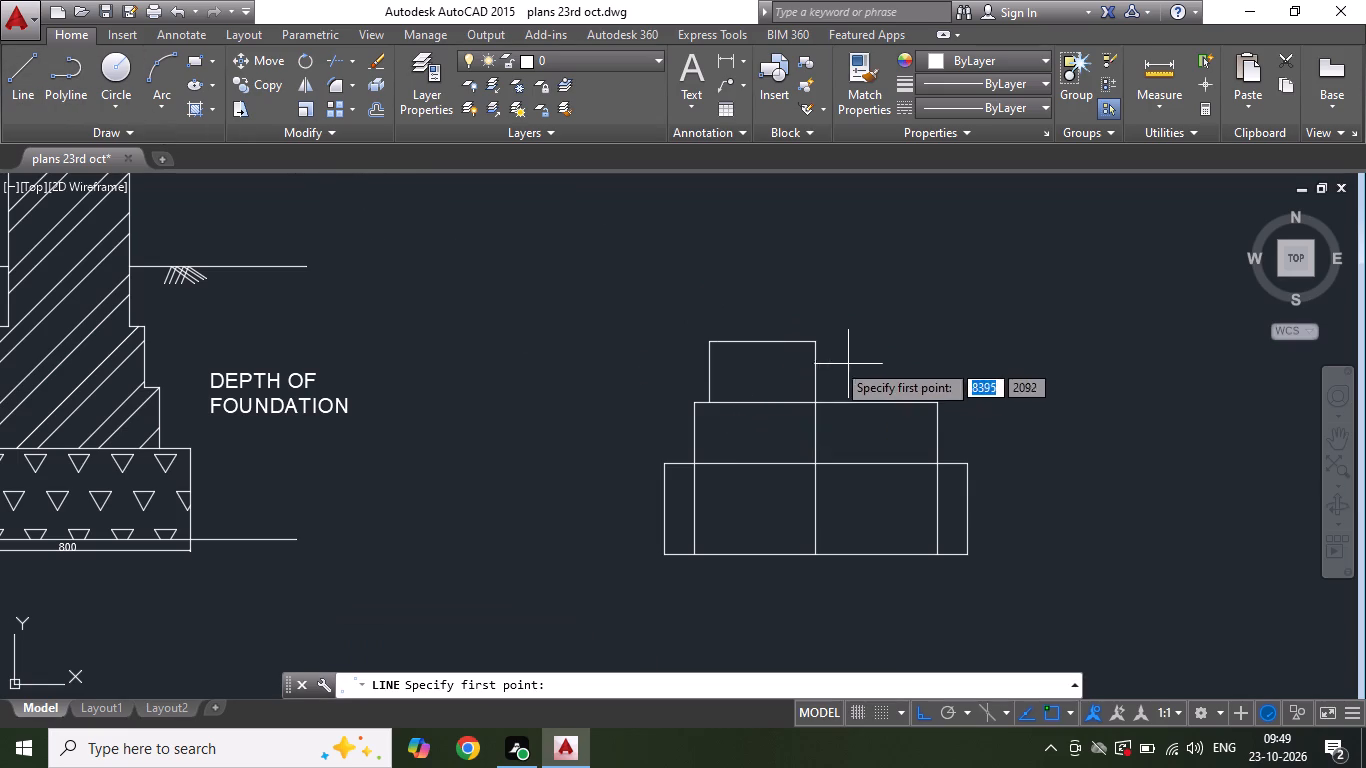
click(818, 344)
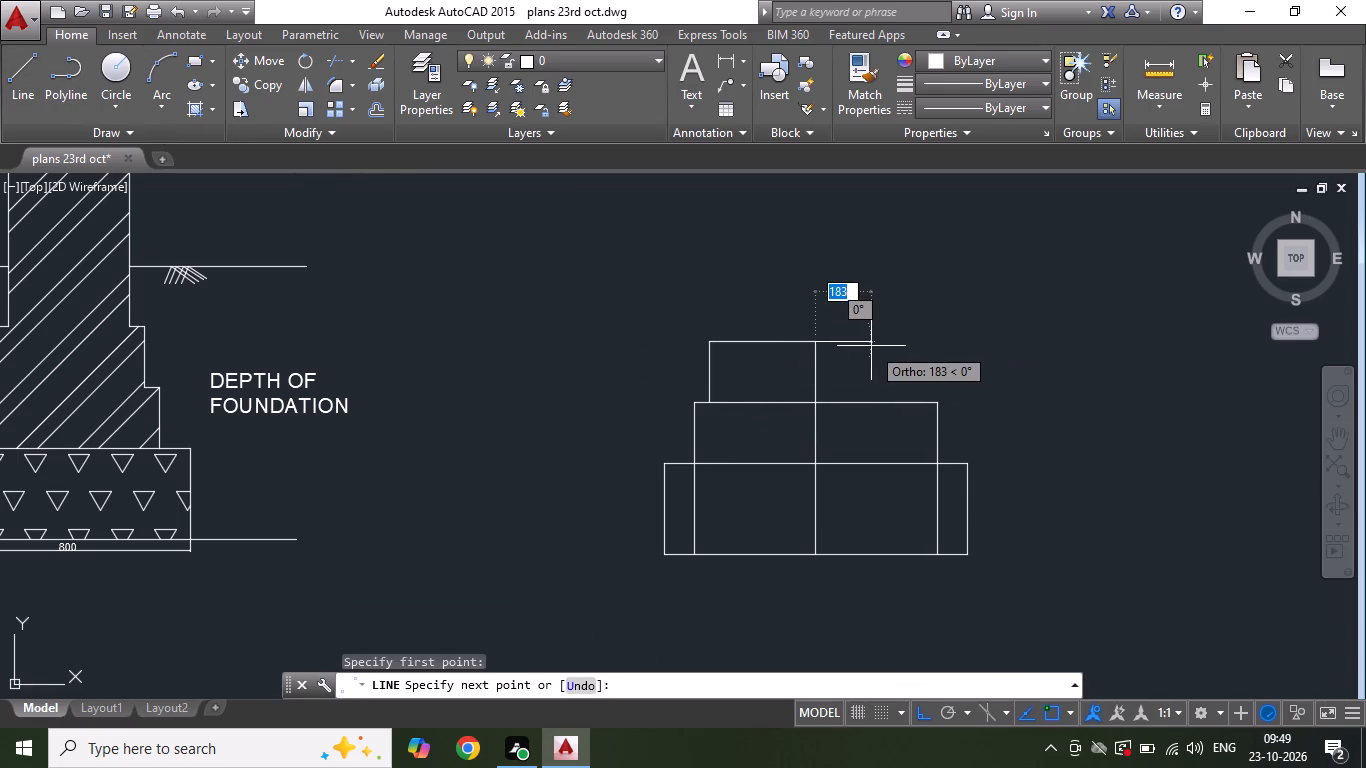
text(350)
key(Return)
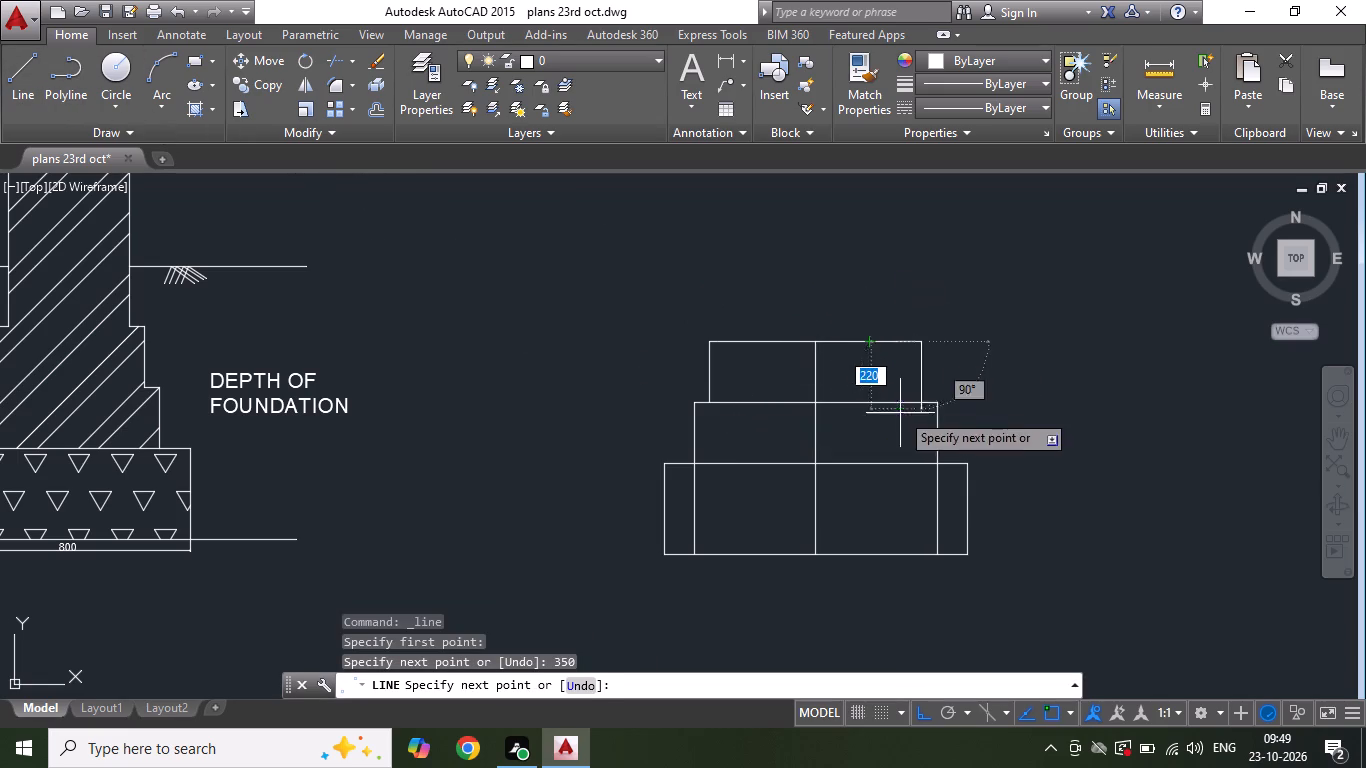
click(923, 402)
key(Escape)
key(Escape)
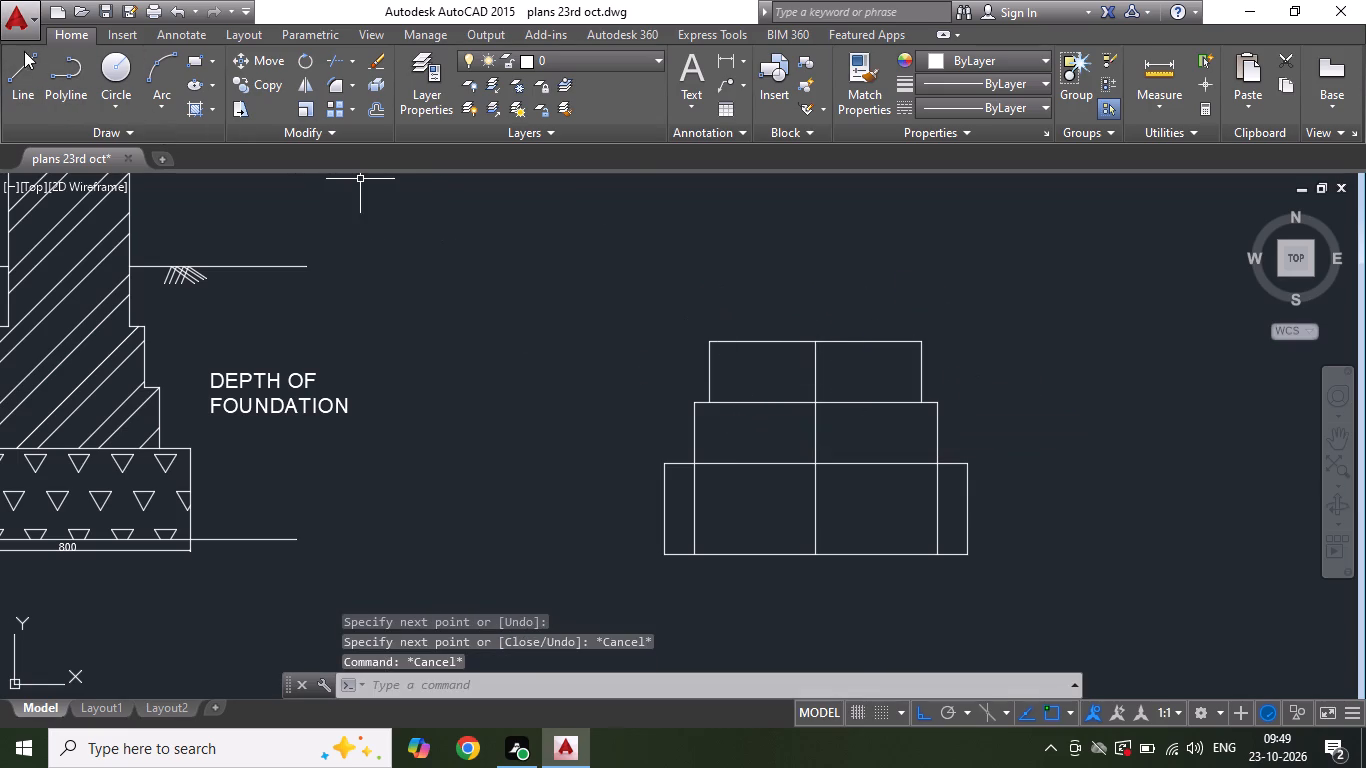
From the second step's top midpoint, draw lines 200 up, 300 to the left and down onto it for the third step's left half.
click(21, 81)
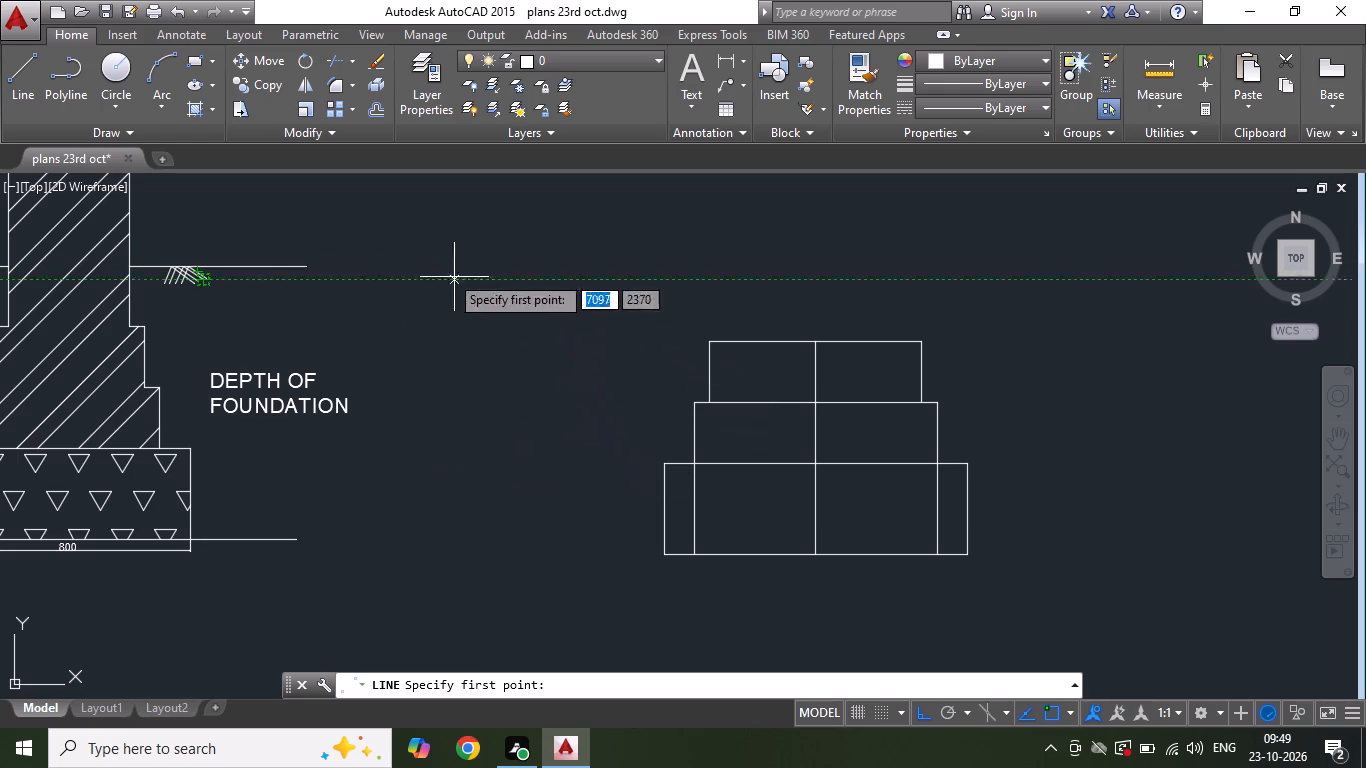
key(Escape)
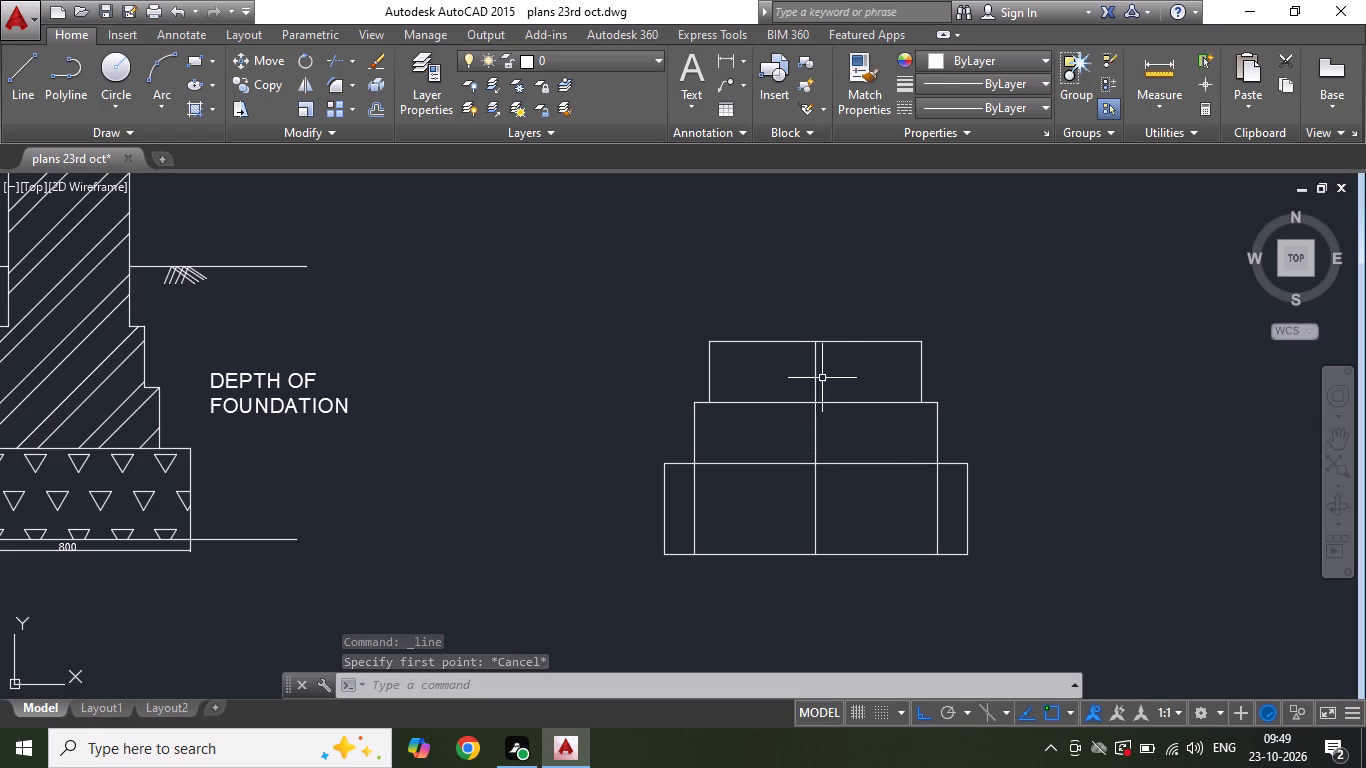
click(19, 59)
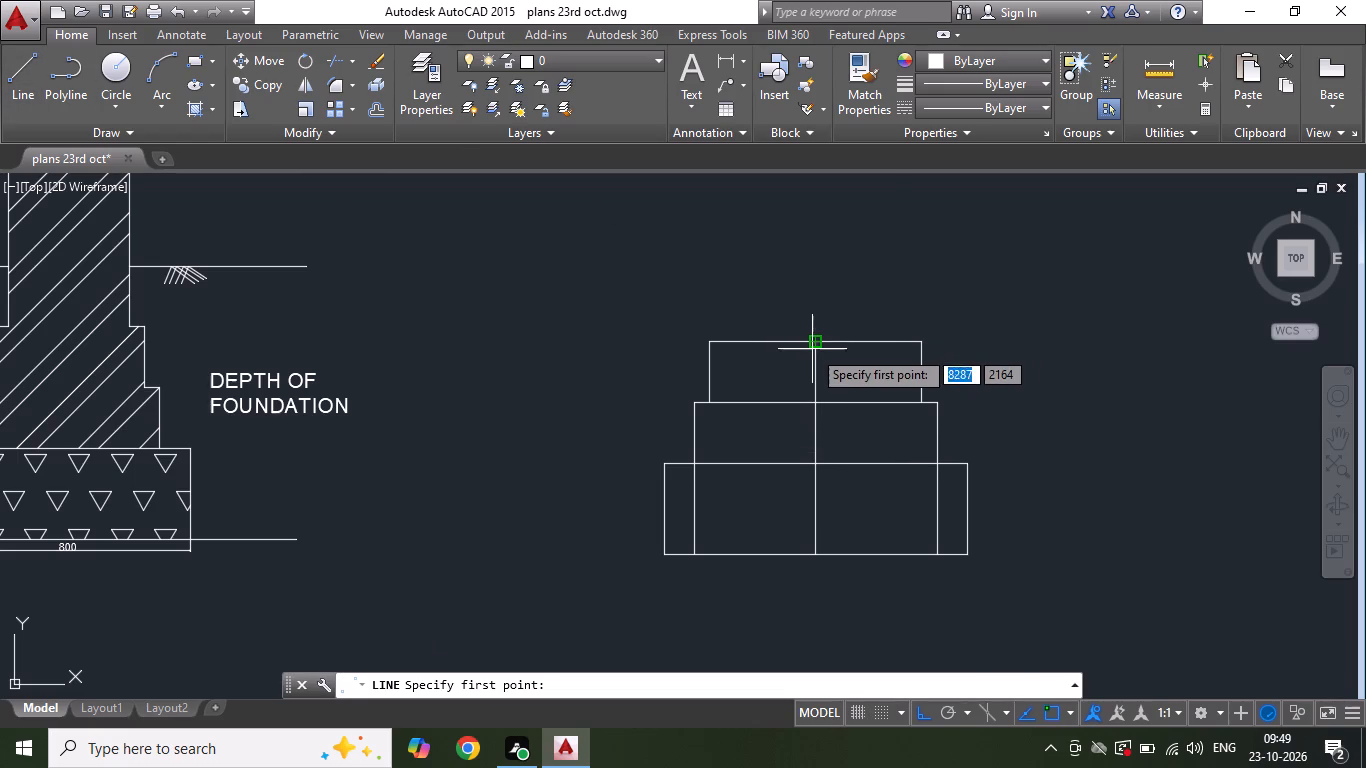
click(812, 343)
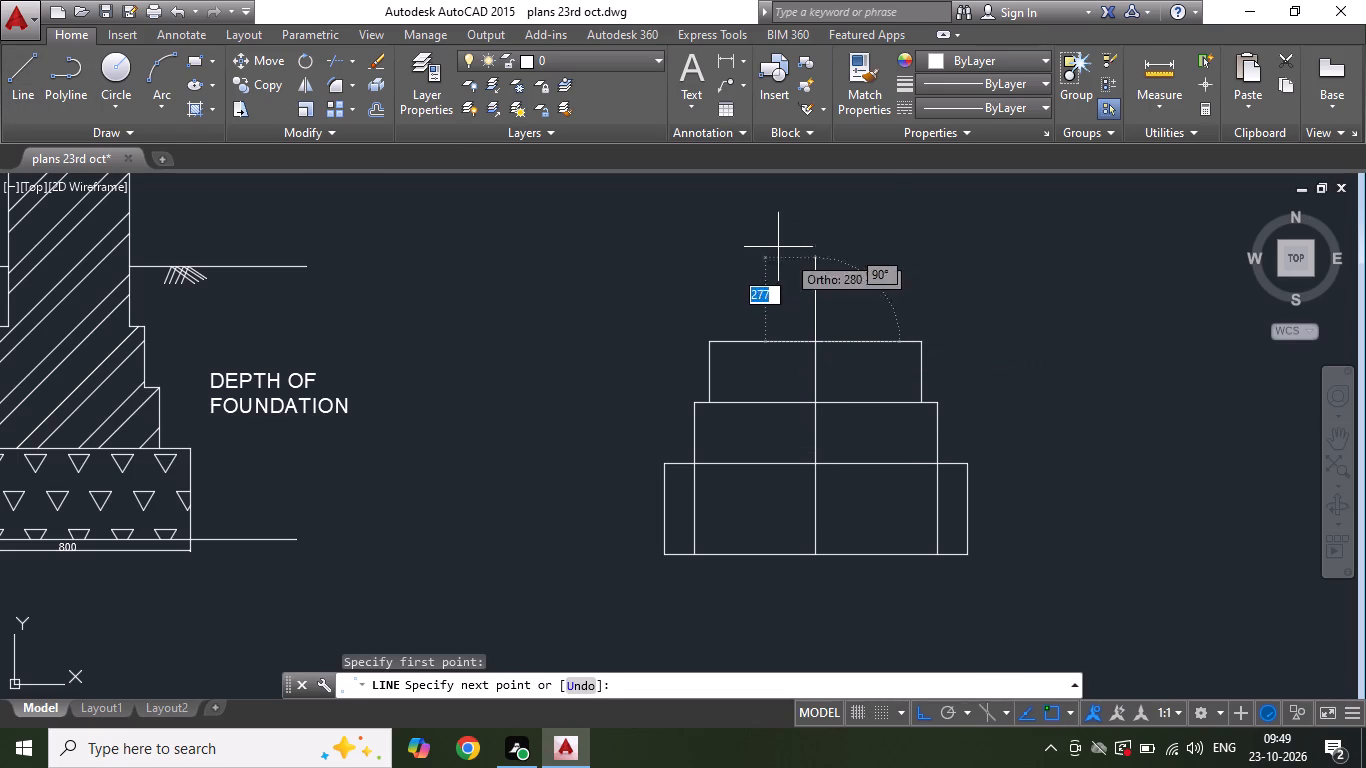
text(200)
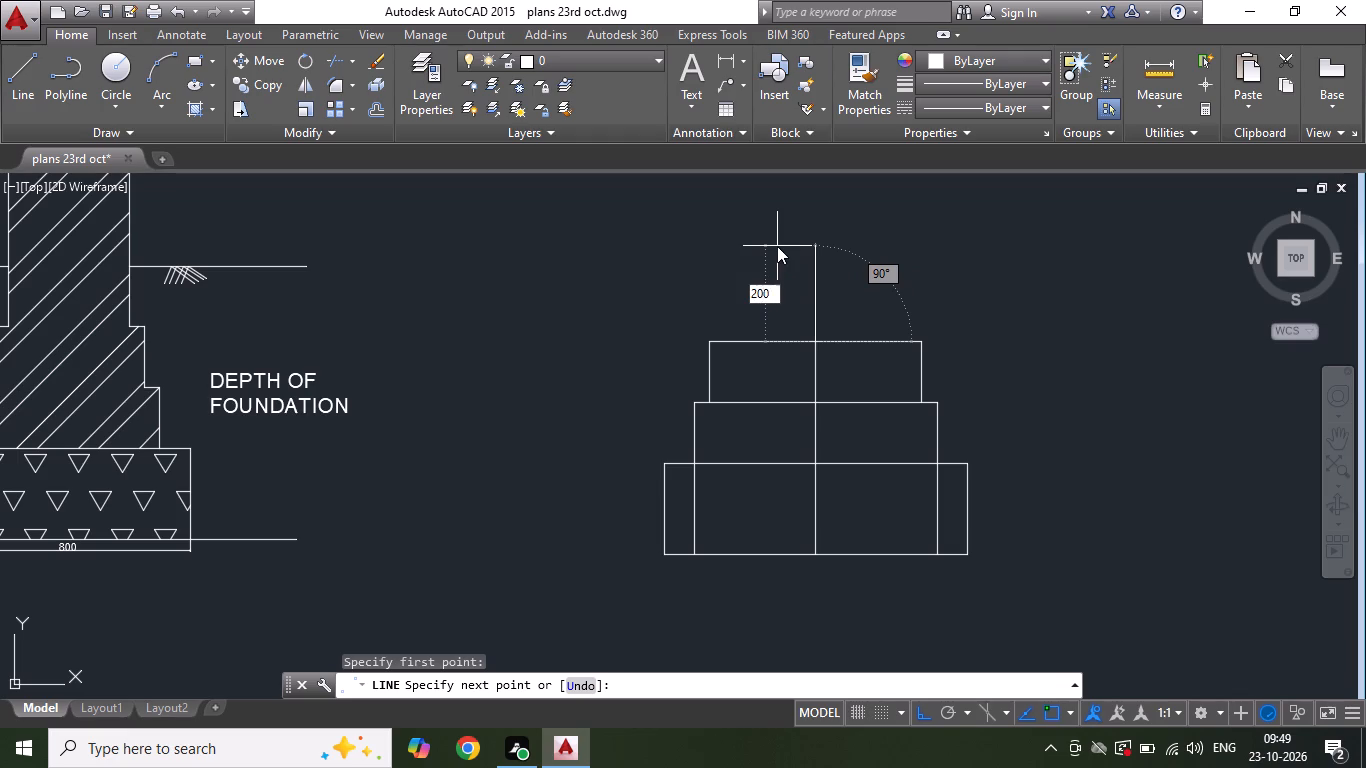
key(Return)
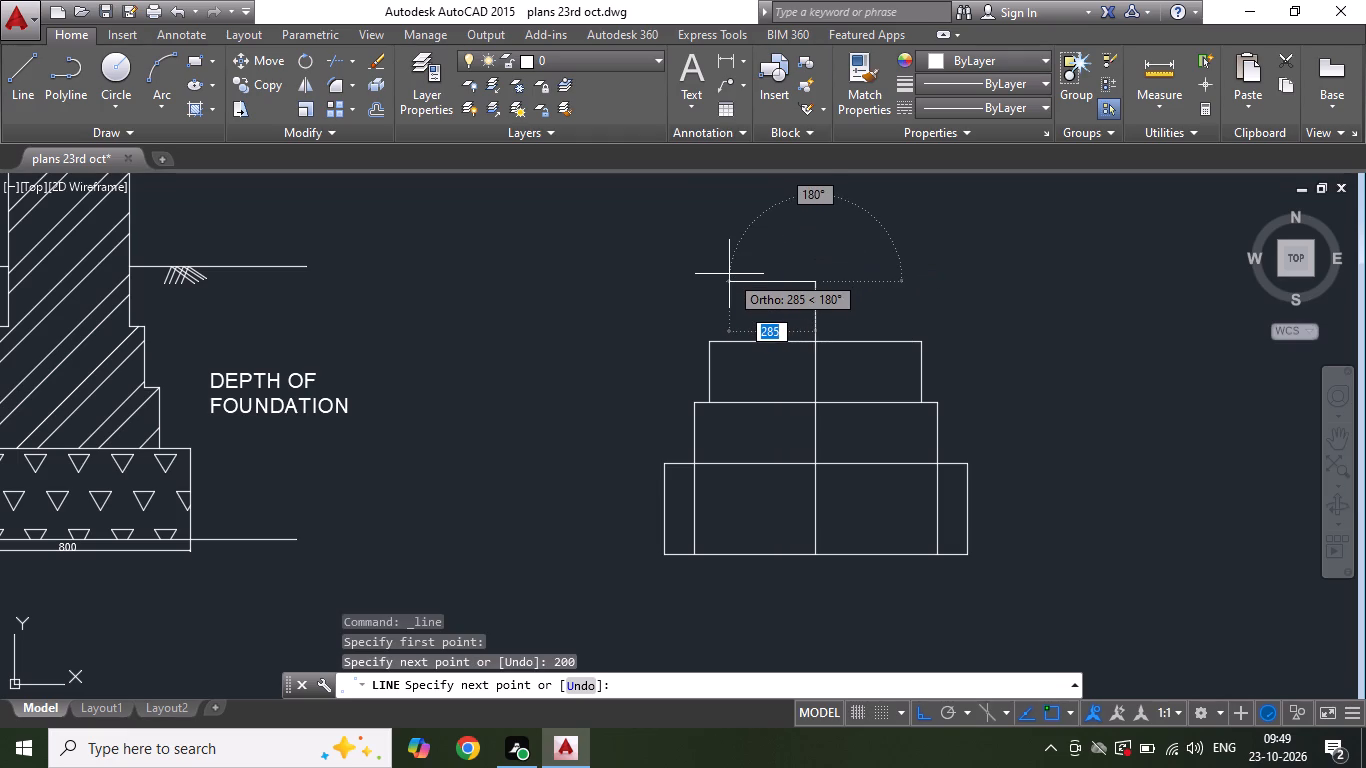
text(300)
key(Return)
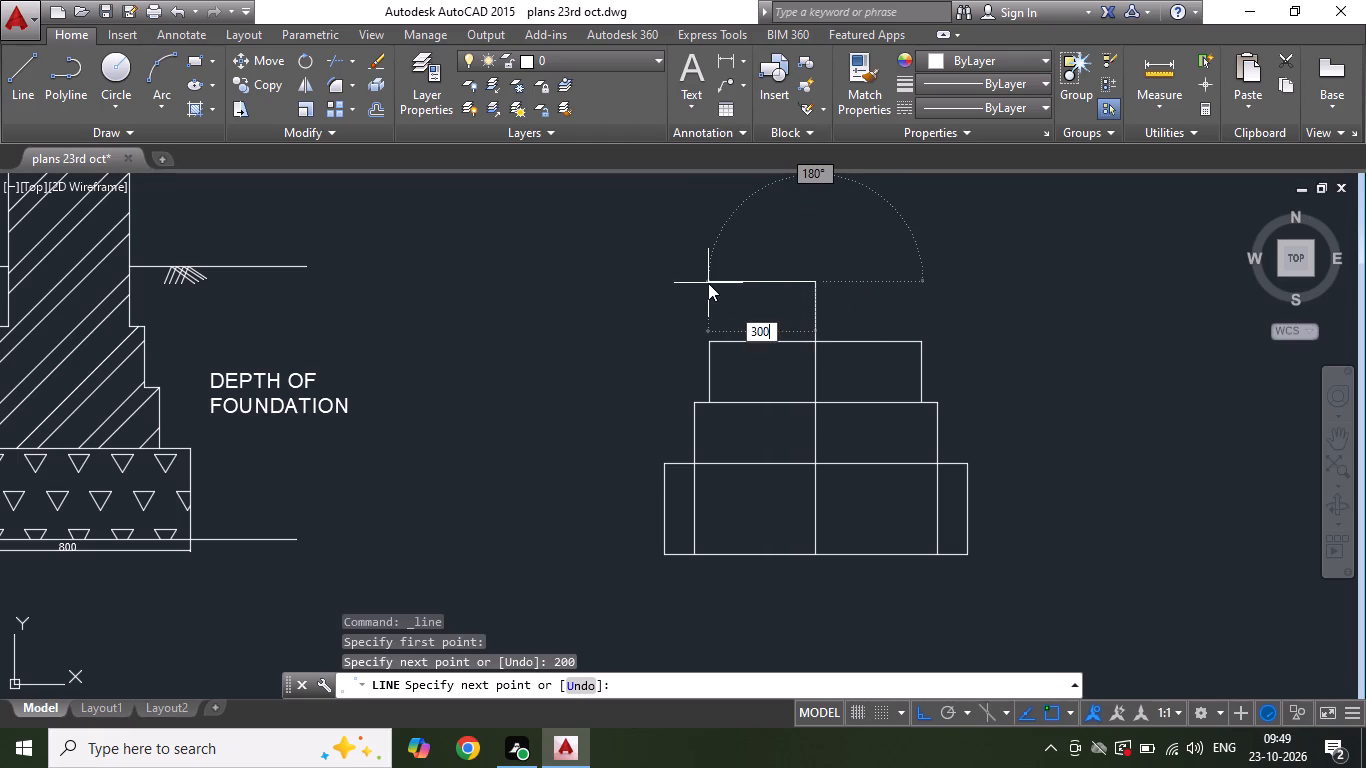
click(731, 342)
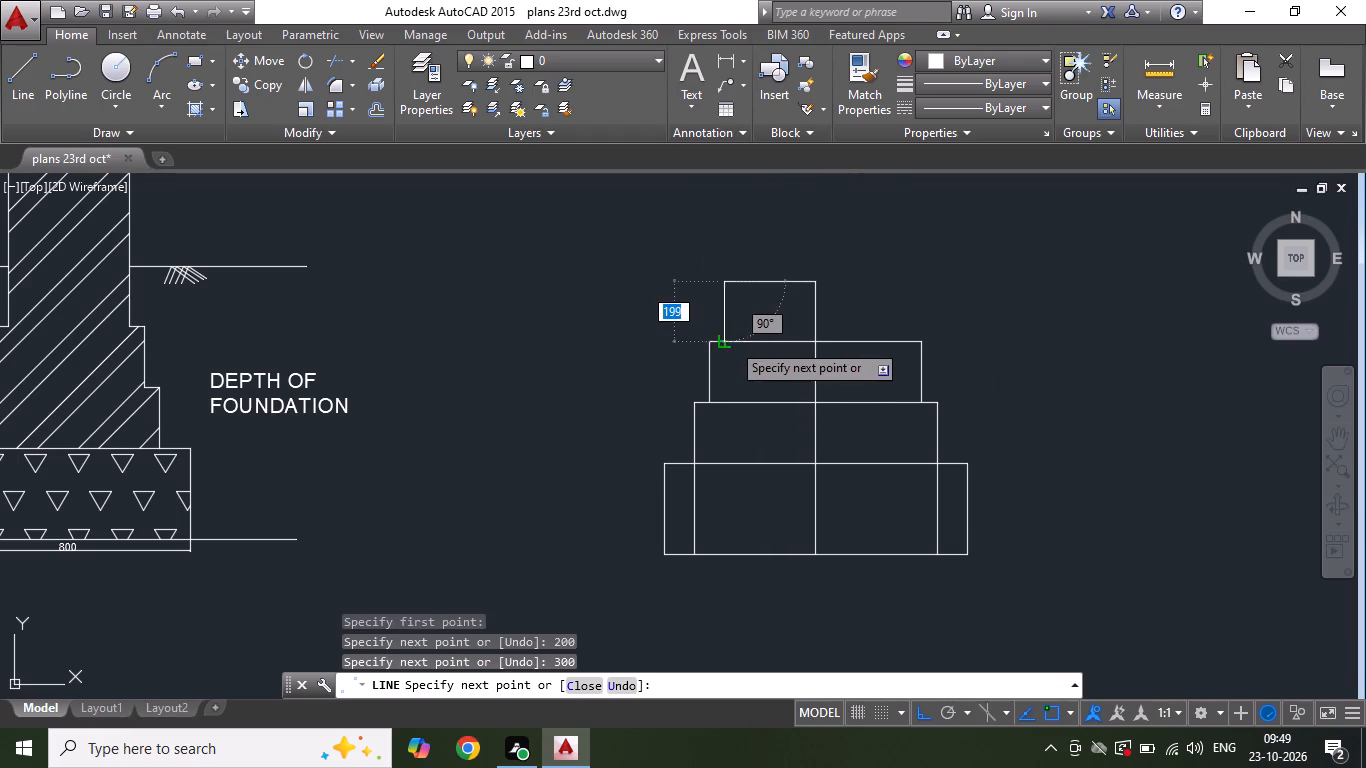
key(Escape)
Complete the third step's right half with a 300 top line from the centre line and a side down to the second step.
click(32, 72)
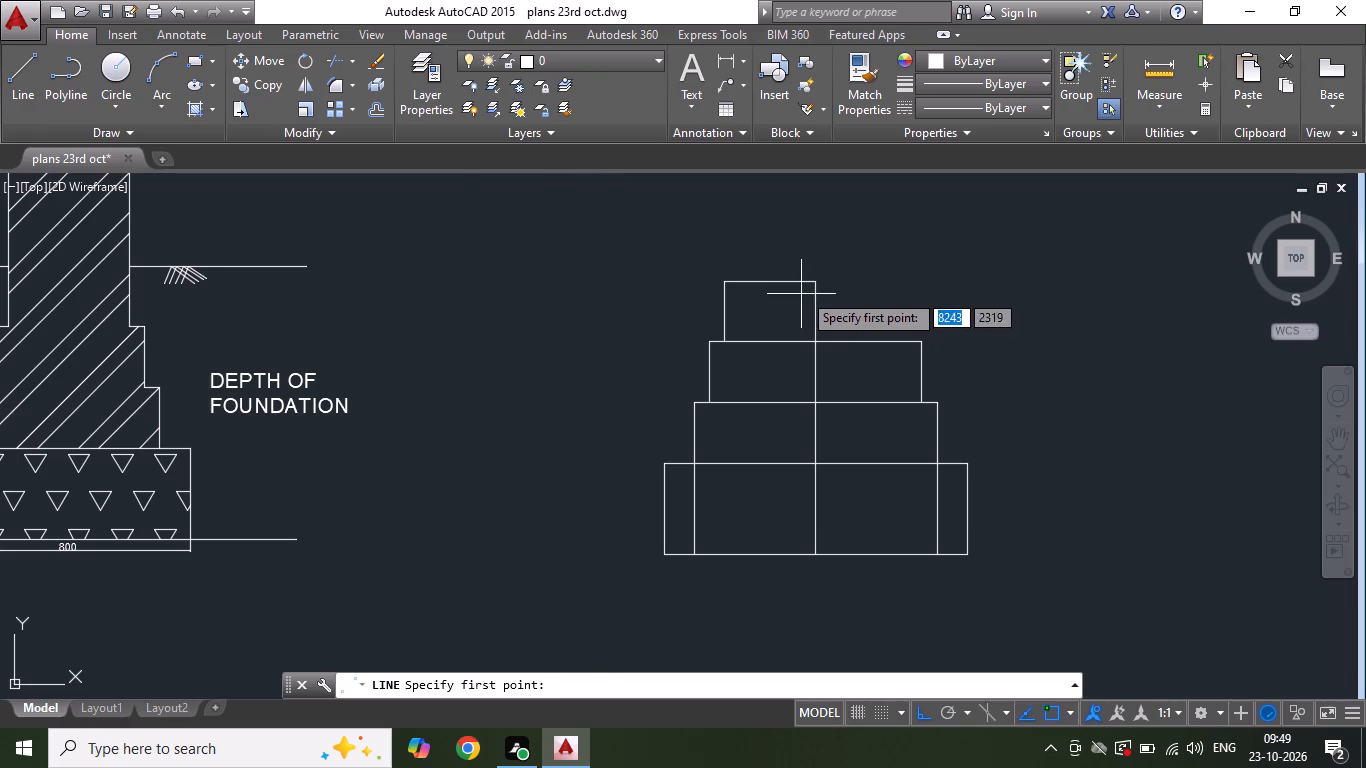
click(817, 282)
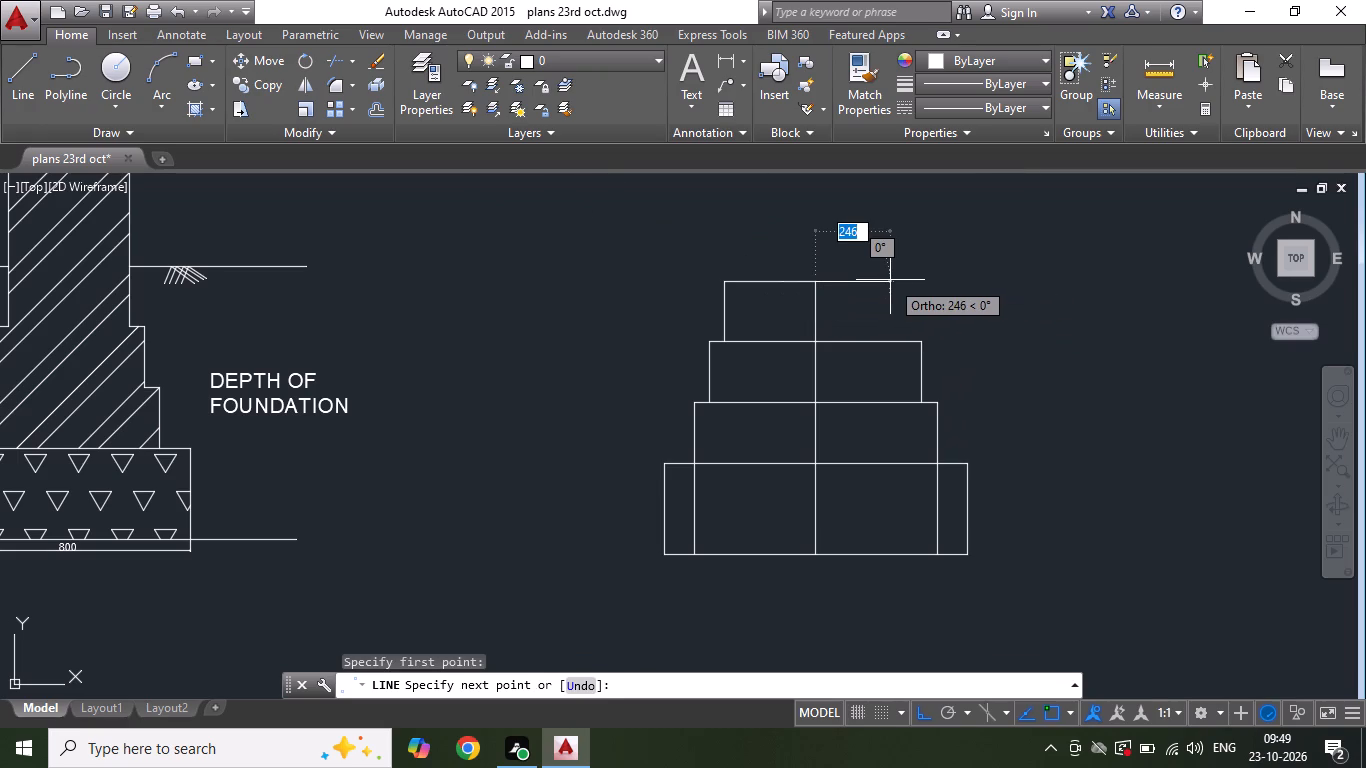
text(33)
key(BackSpace)
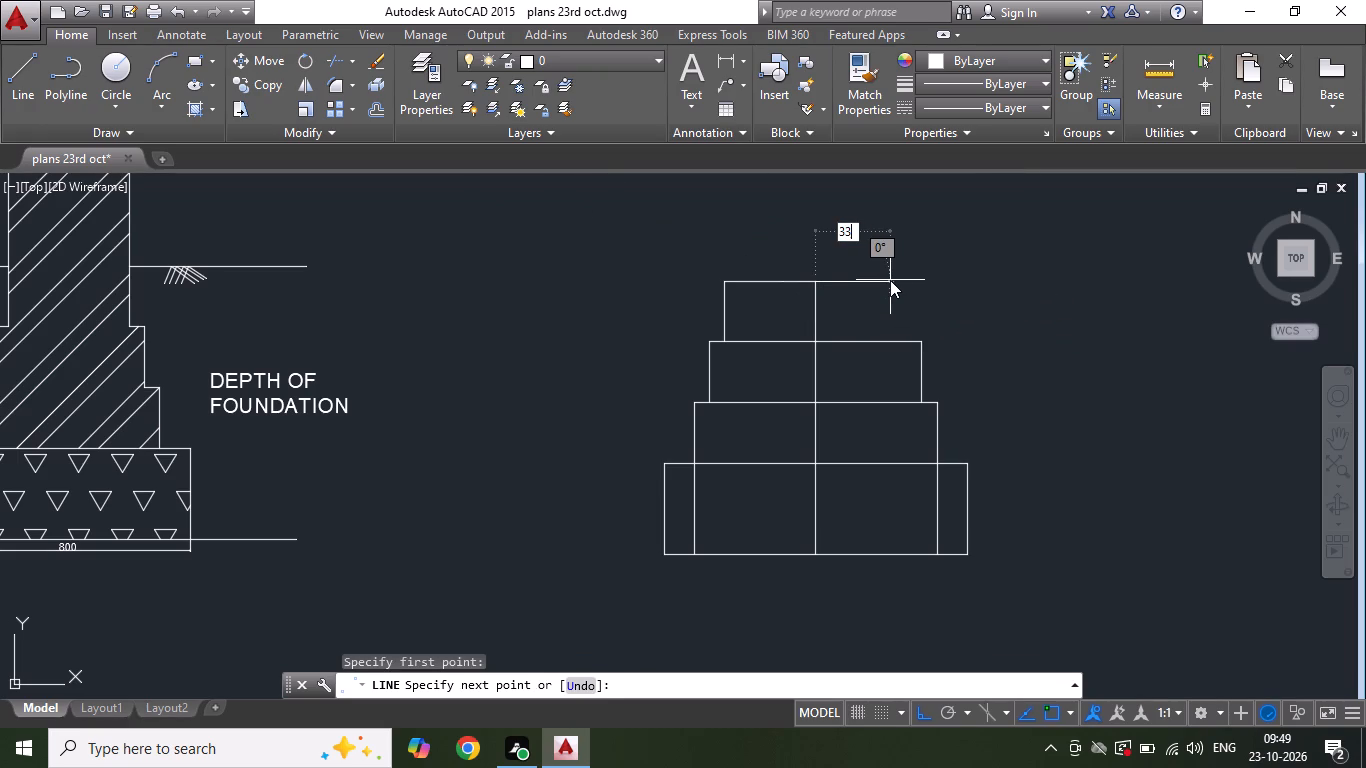
text(00)
key(Return)
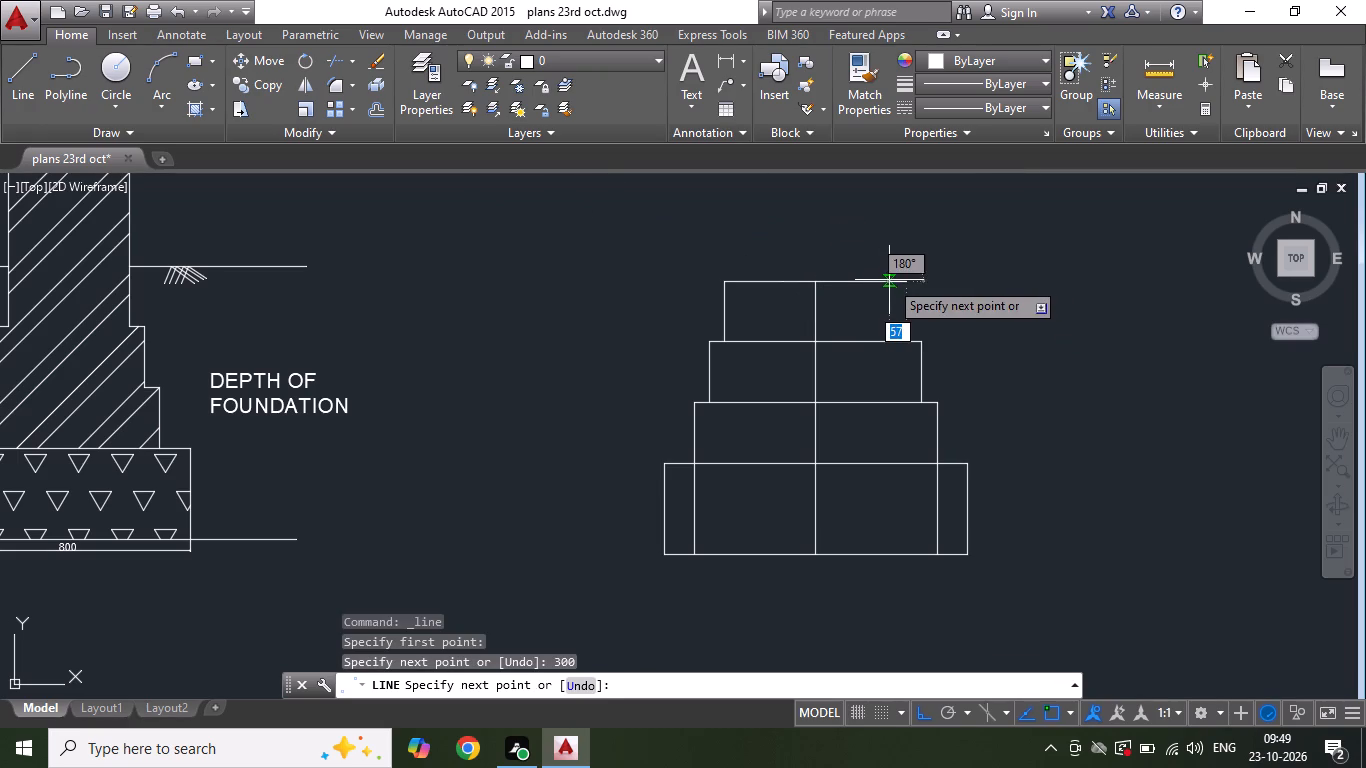
click(898, 344)
key(Escape)
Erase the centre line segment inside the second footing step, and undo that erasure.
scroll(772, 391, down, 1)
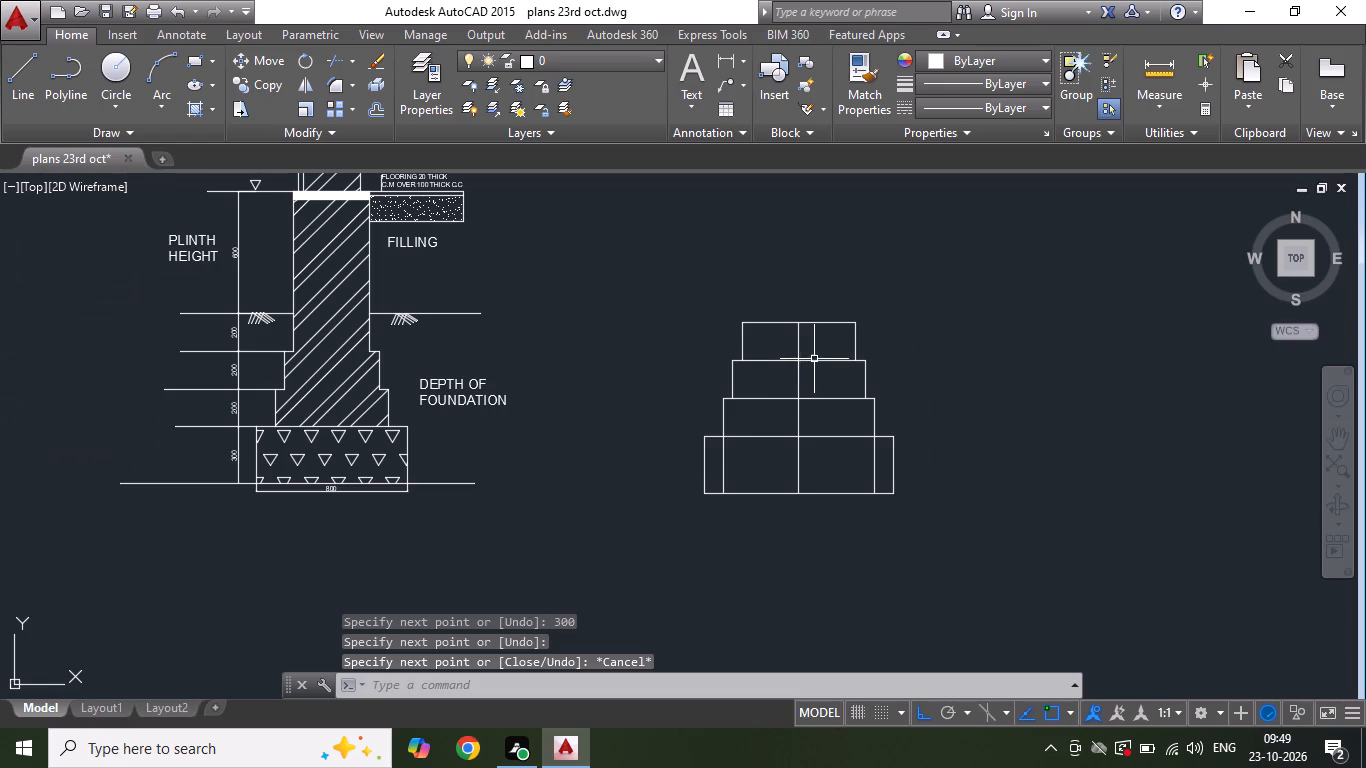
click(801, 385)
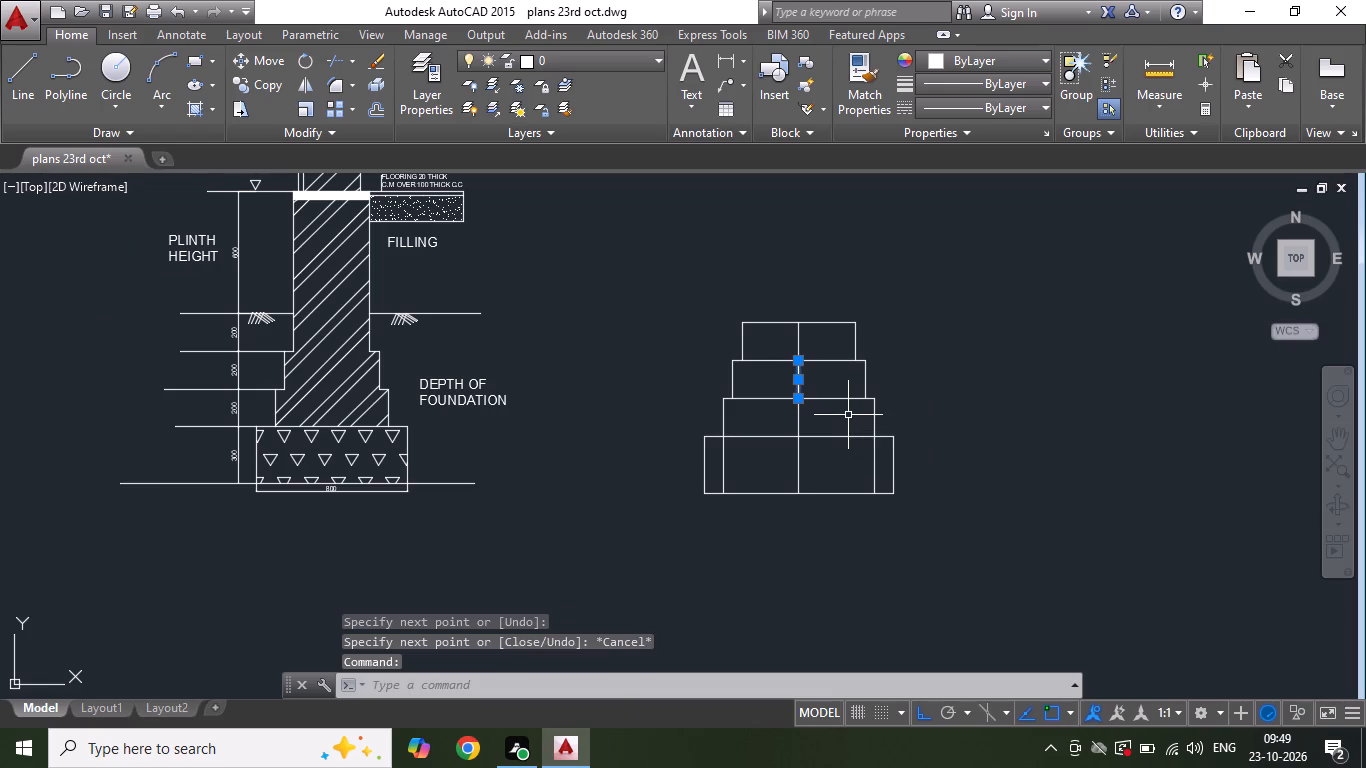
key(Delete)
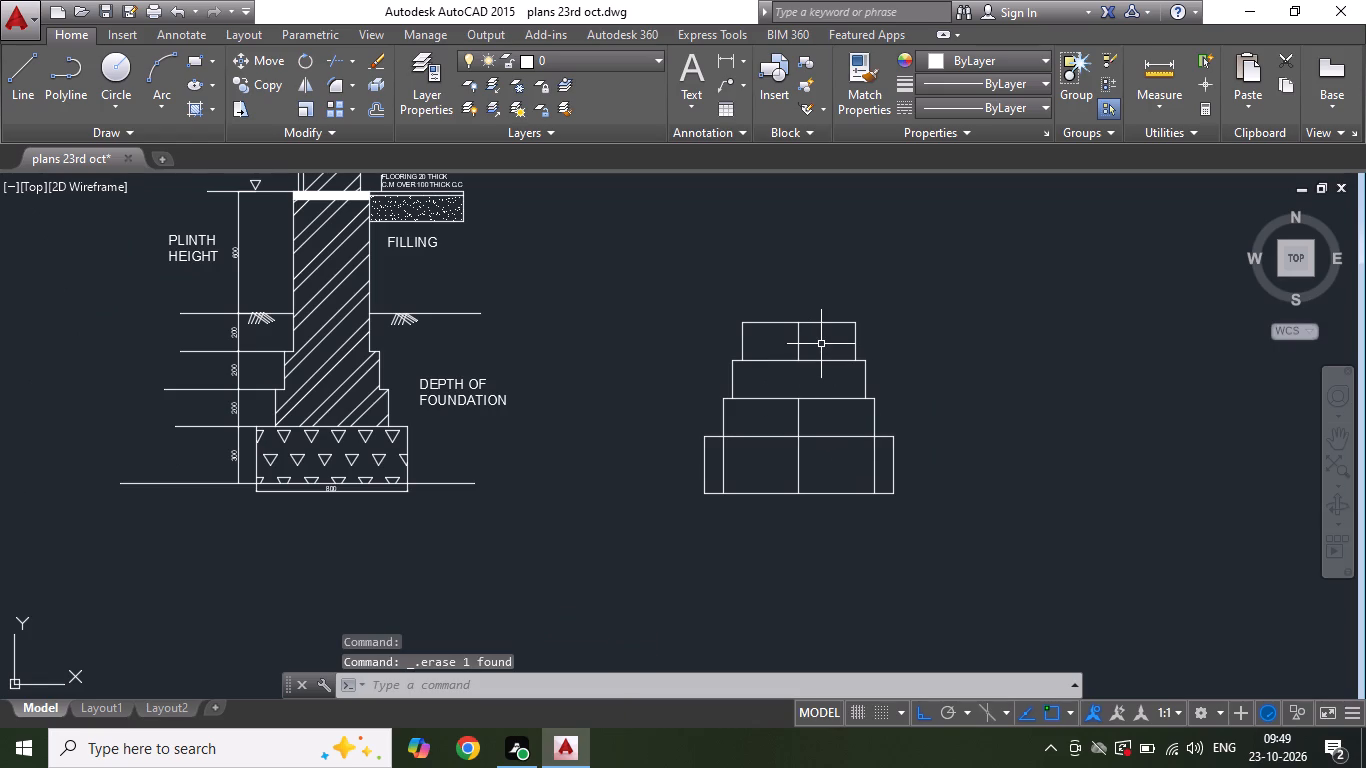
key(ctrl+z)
Erase the 500 long centre line running through the base and the first footing step.
click(807, 479)
click(795, 475)
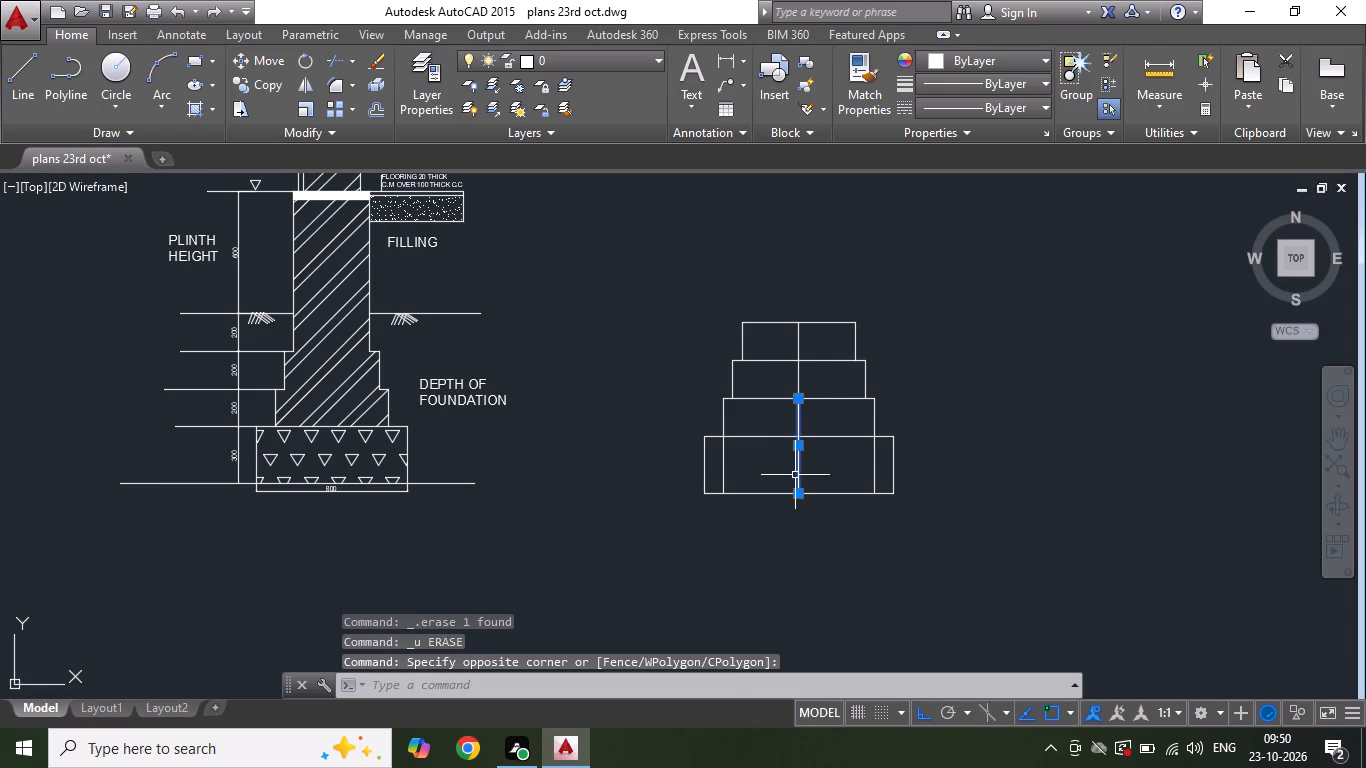
key(Delete)
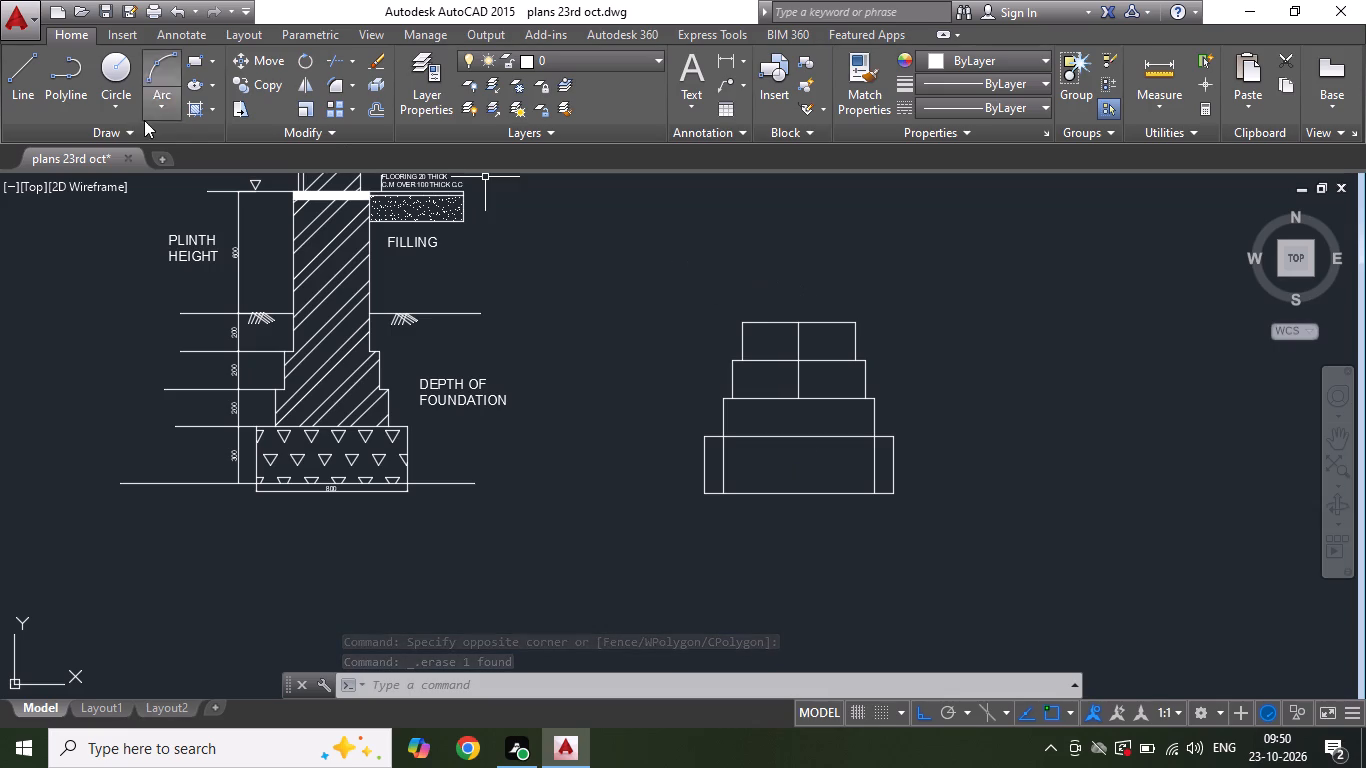
Draw a 700 long vertical line upward from the midpoint of the third footing step's top edge.
click(23, 95)
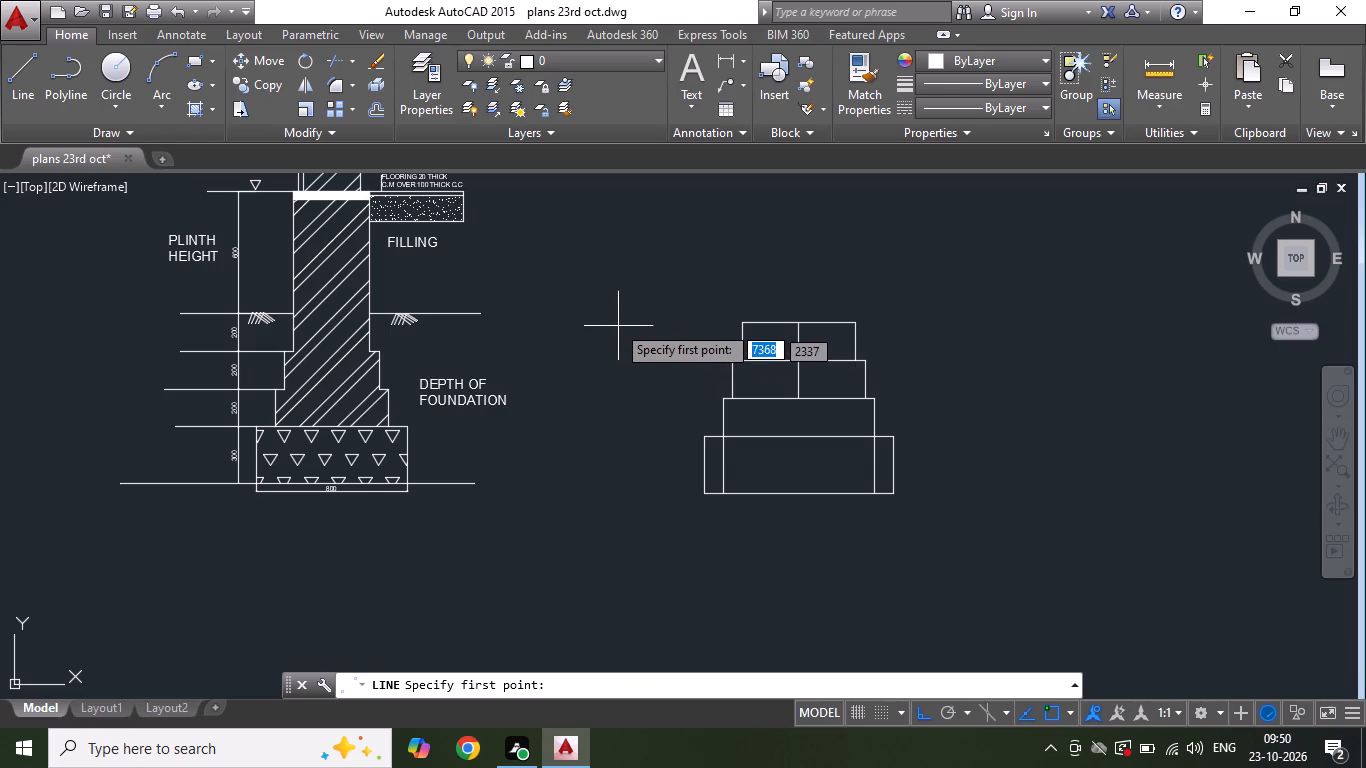
click(36, 84)
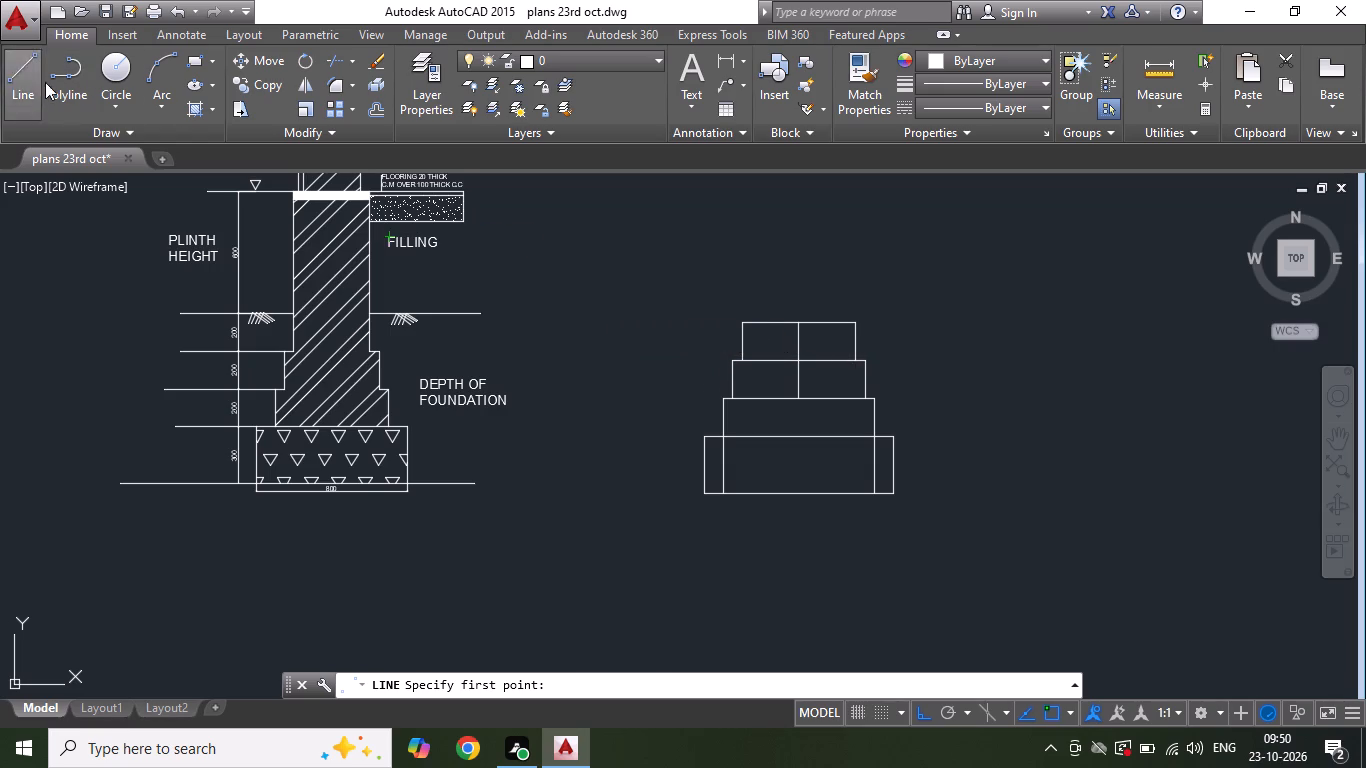
scroll(789, 267, up, 2)
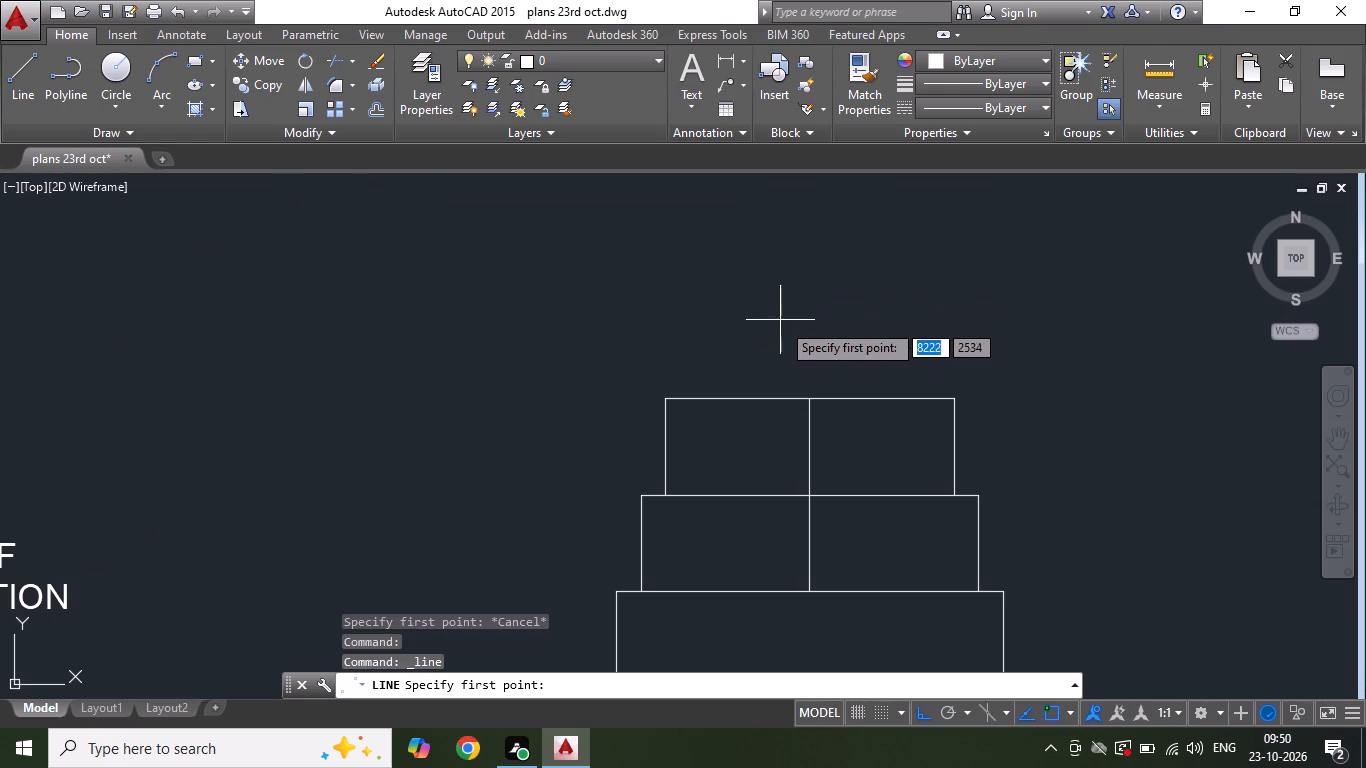
click(806, 393)
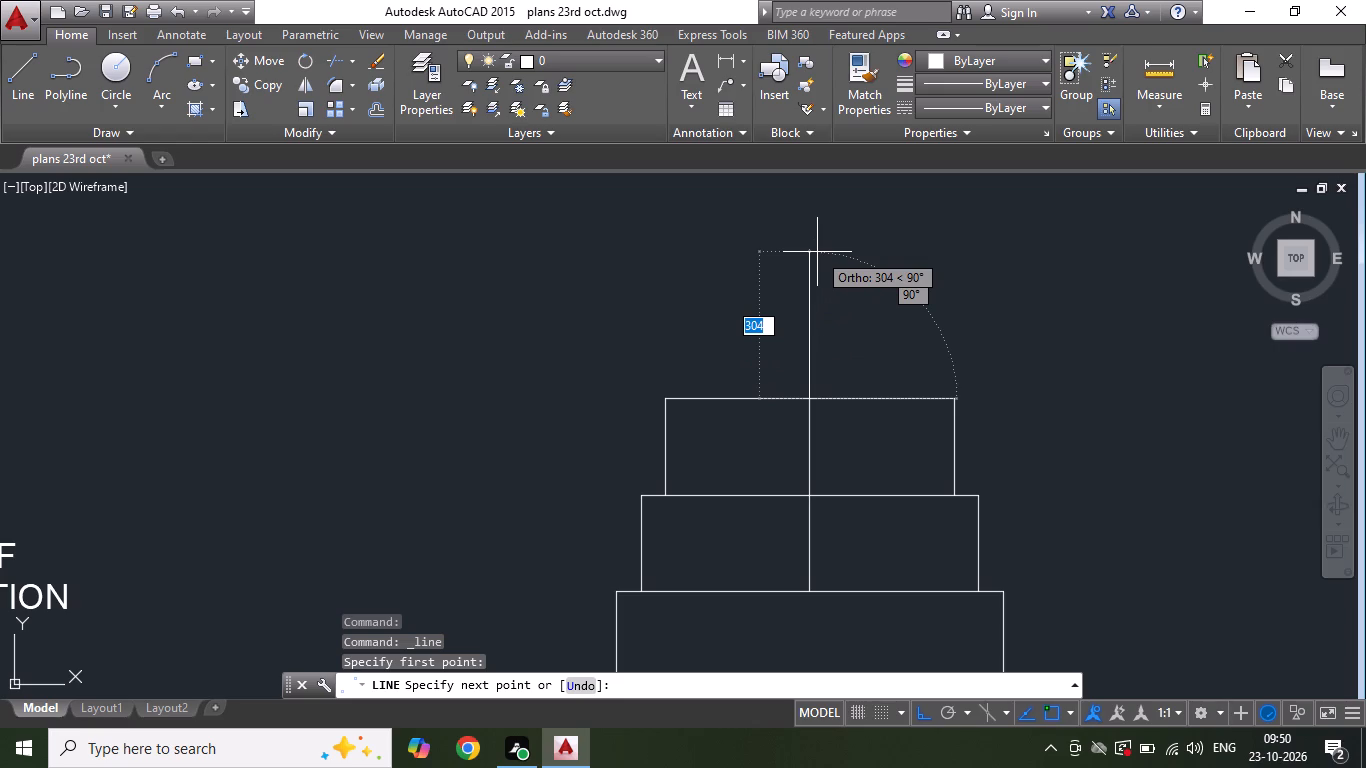
text(700)
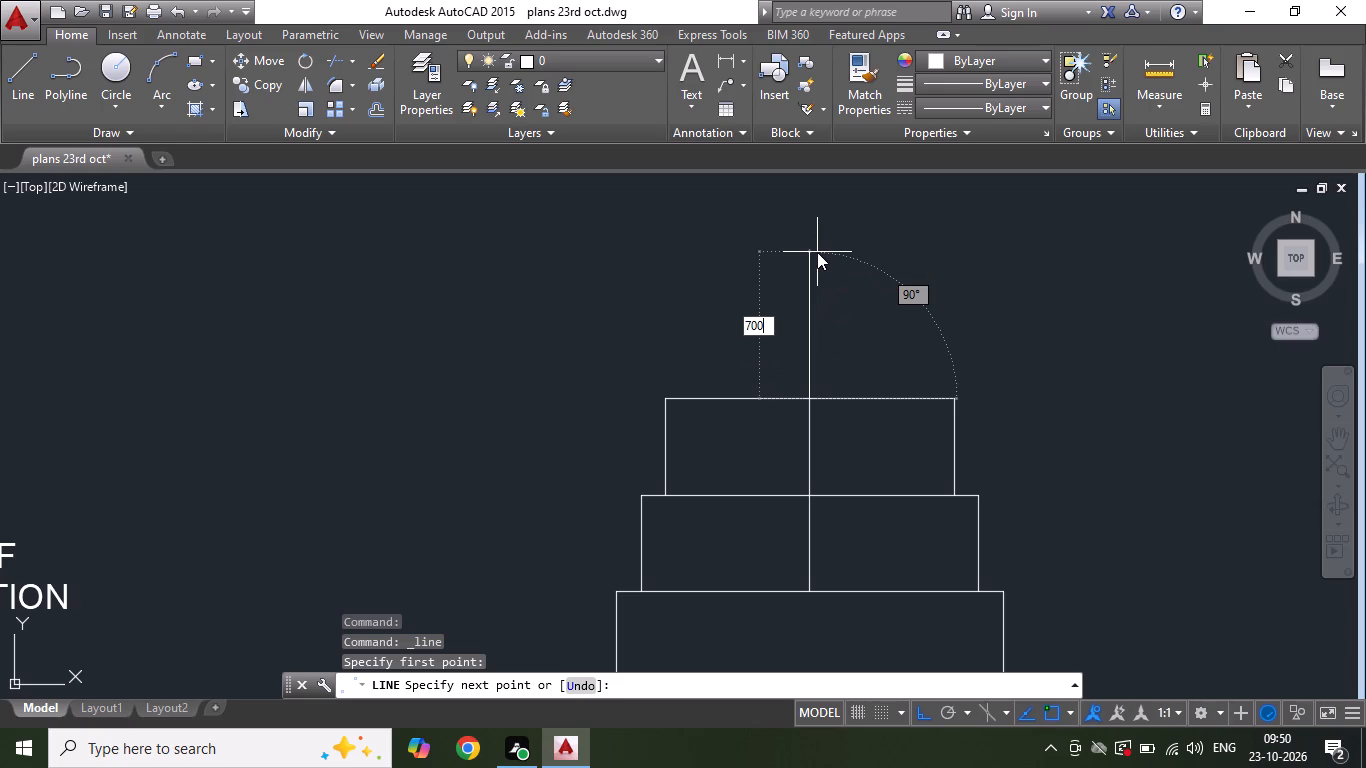
key(Return)
key(Escape)
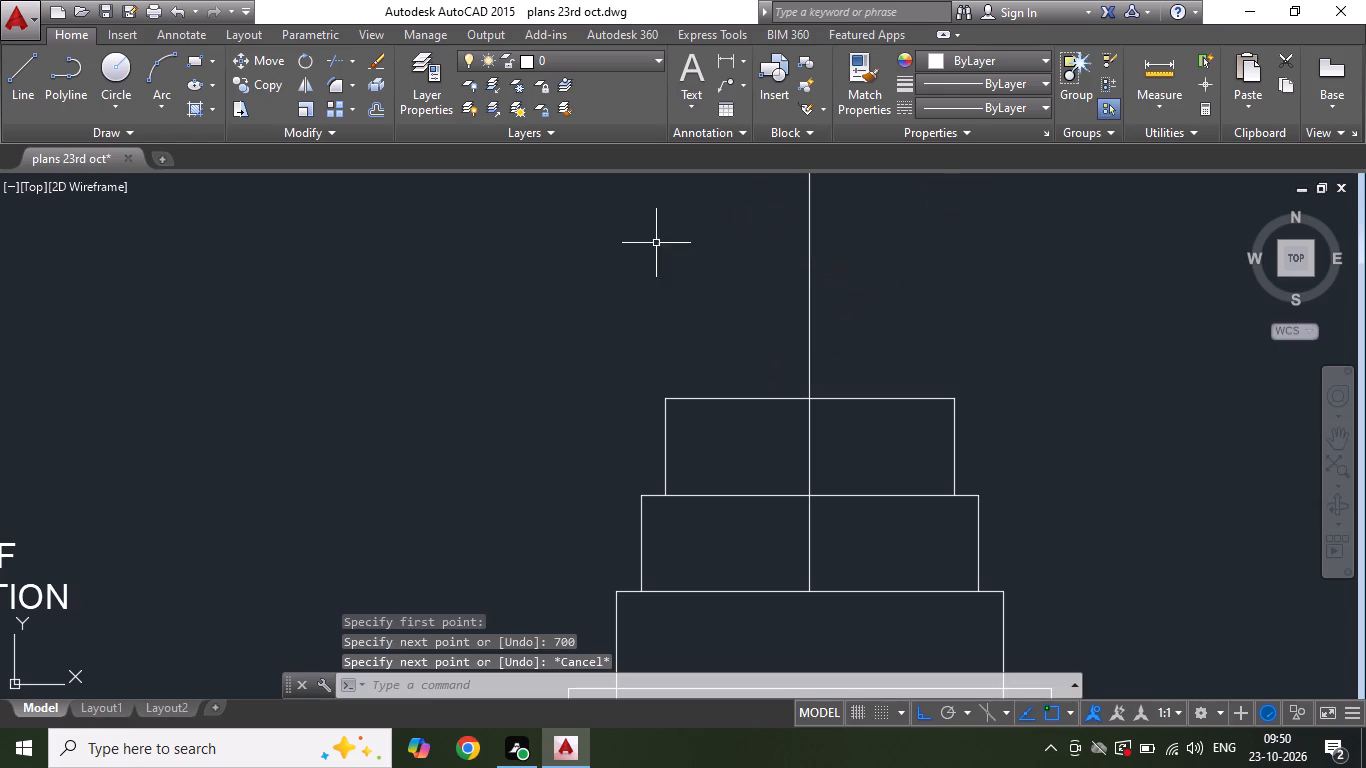
Offset both halves of the third step's top edge 100 upward.
click(371, 105)
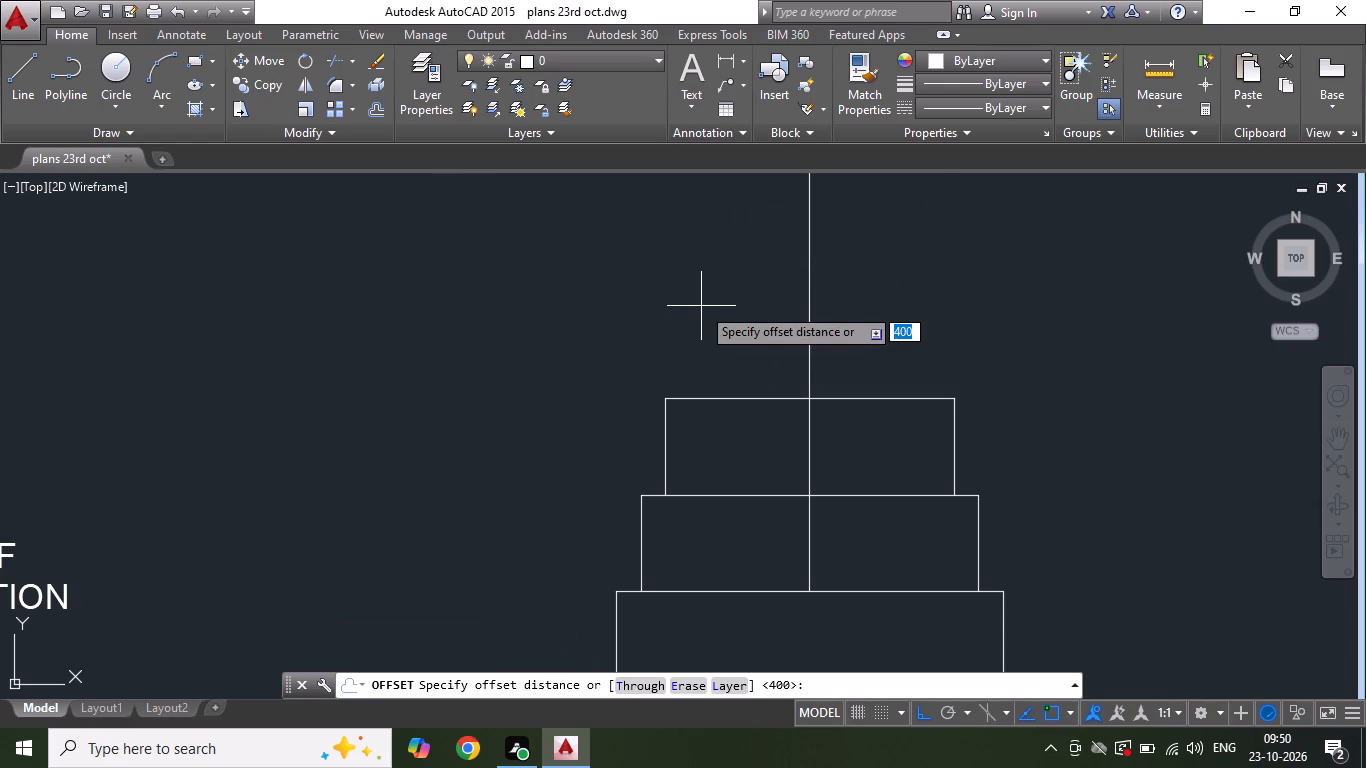
text(100)
key(Return)
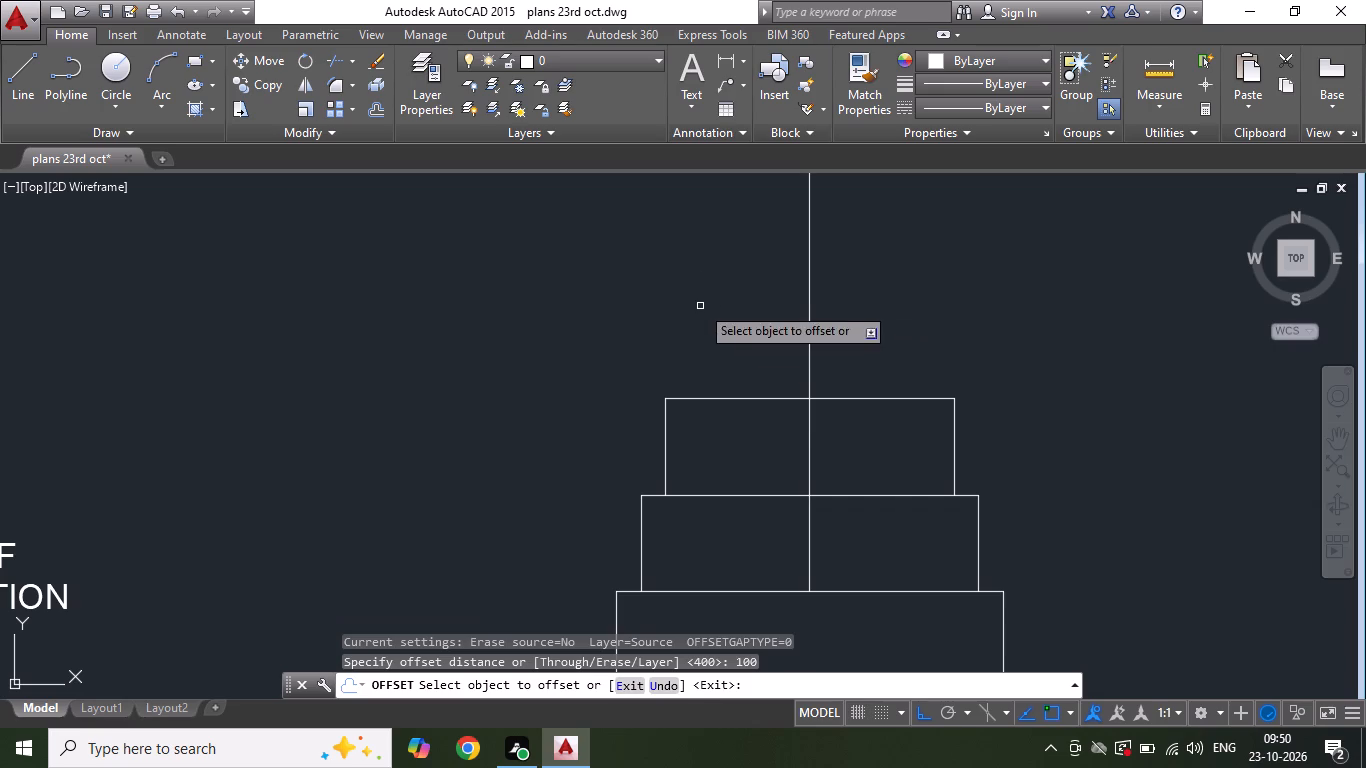
click(729, 396)
drag(728, 397, 732, 386)
click(741, 300)
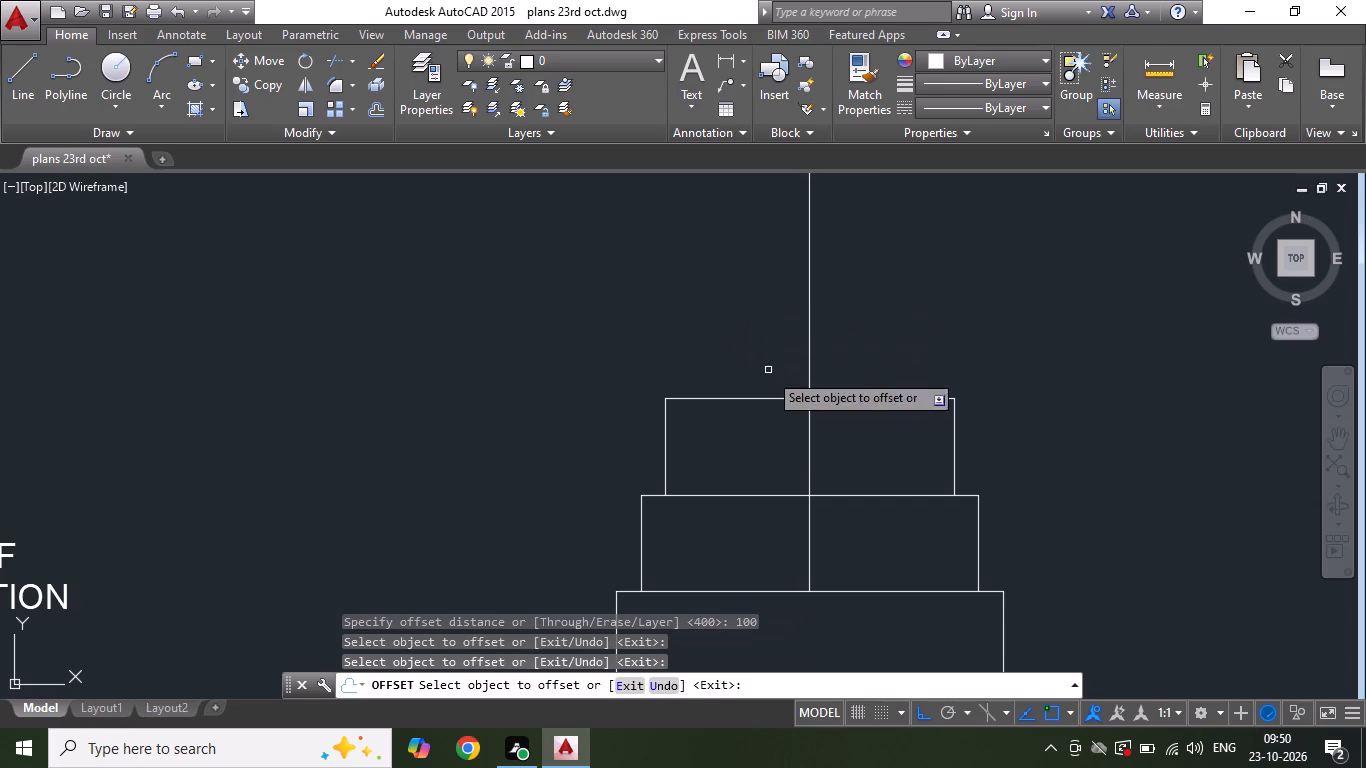
click(755, 401)
click(759, 320)
drag(855, 399, 856, 381)
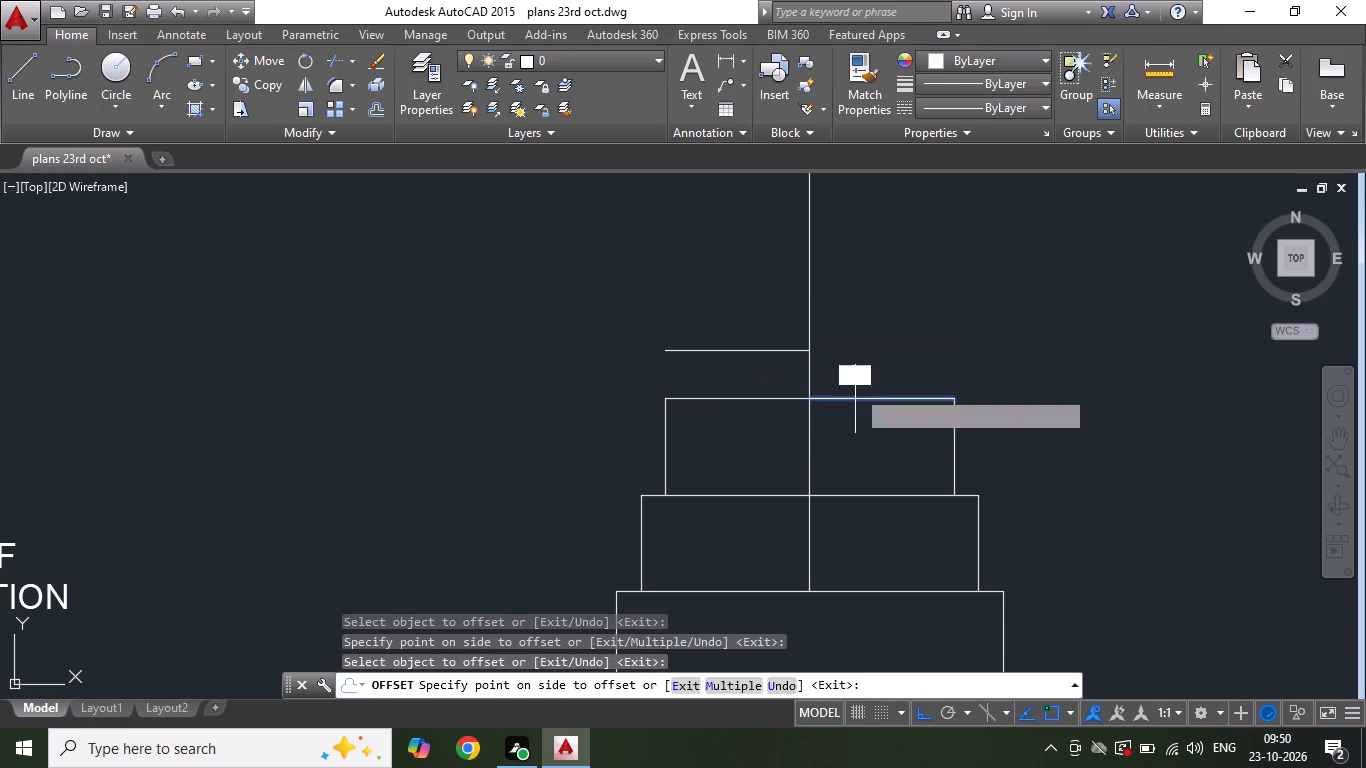
click(852, 282)
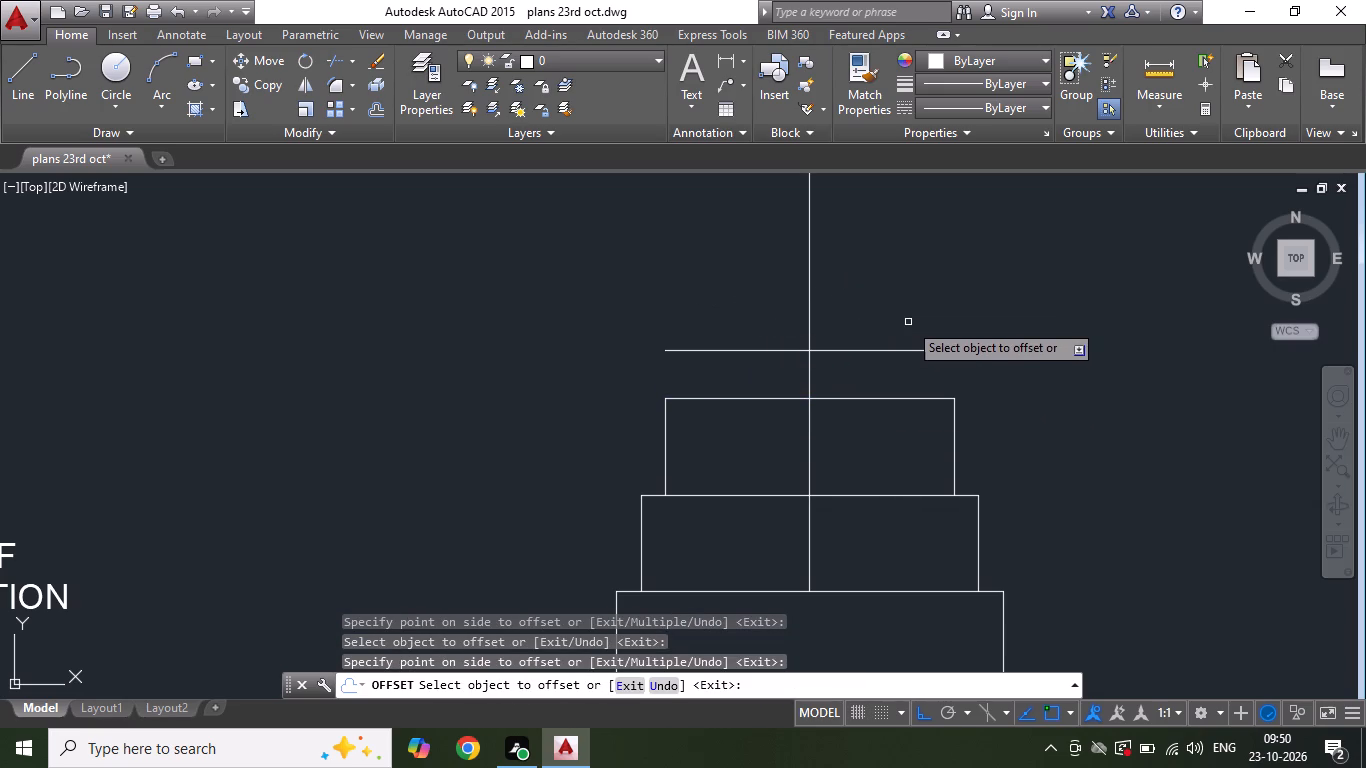
key(Escape)
Stretch the outer ends of the two offset lines above the third step outward, well beyond the footing on both sides.
click(925, 347)
click(886, 350)
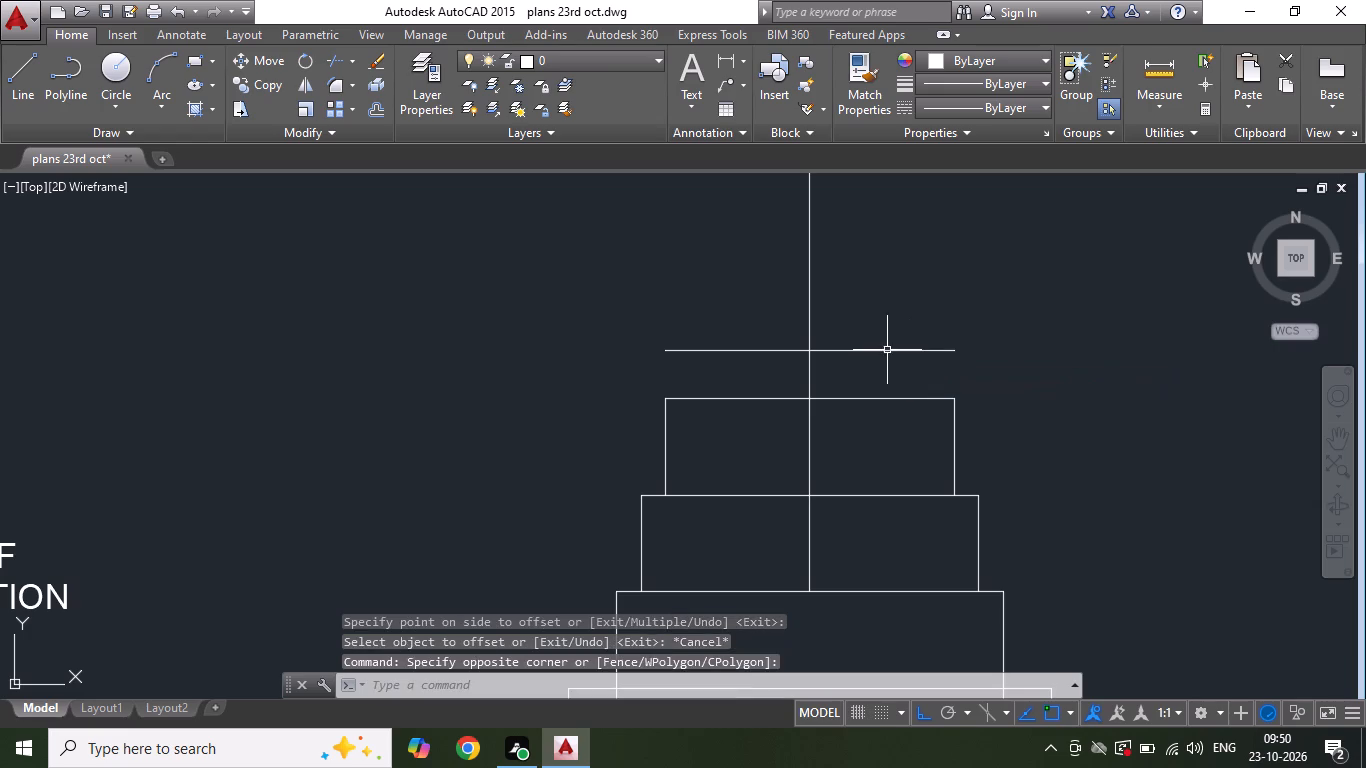
click(924, 351)
drag(956, 351, 965, 351)
click(1164, 354)
key(Escape)
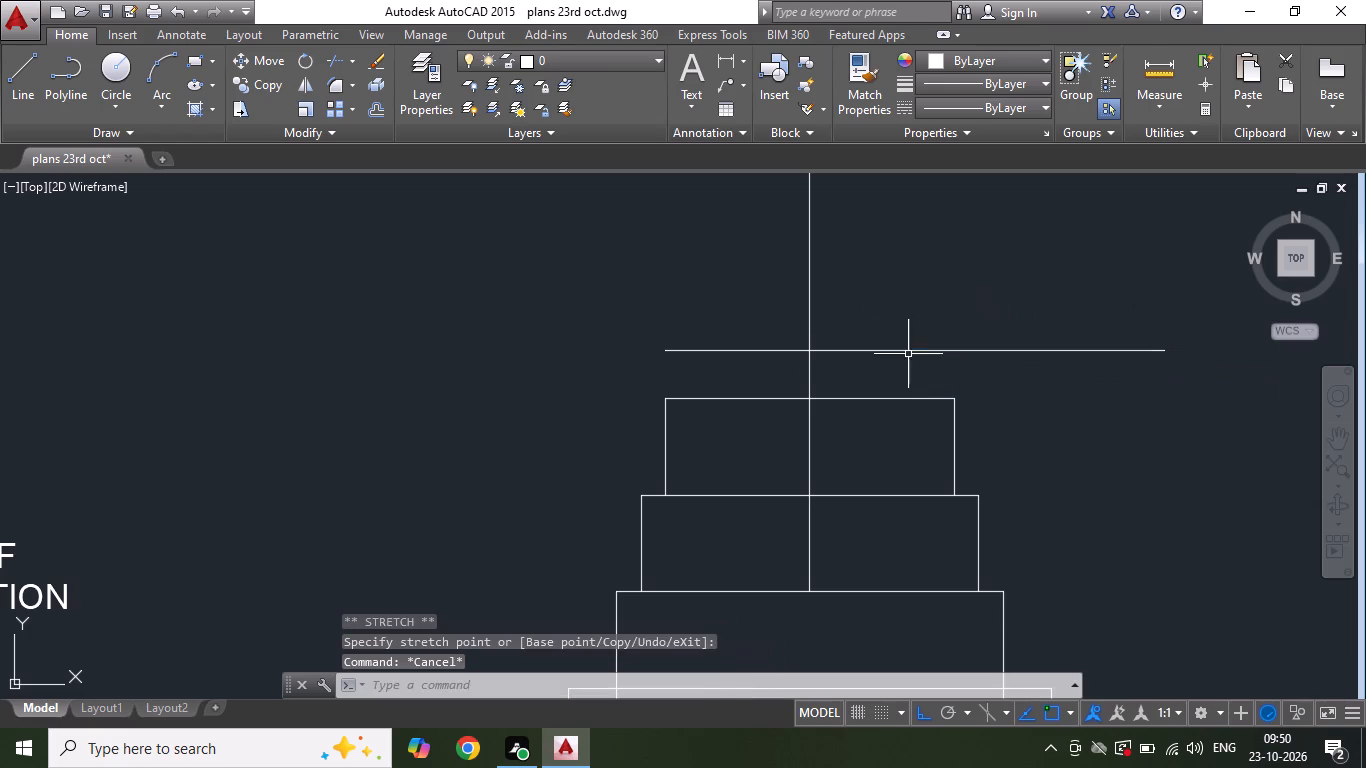
click(721, 347)
click(660, 367)
drag(668, 355, 666, 354)
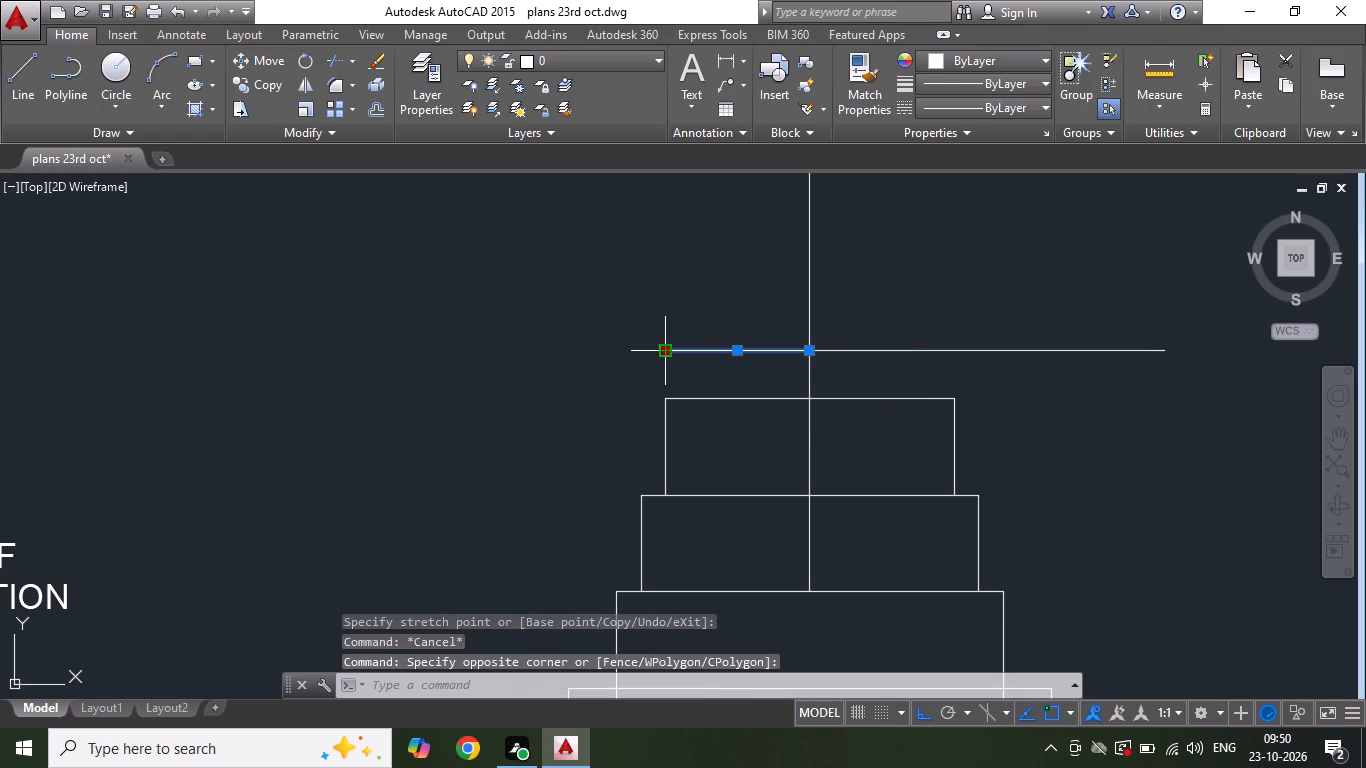
drag(666, 354, 649, 356)
click(484, 366)
key(Escape)
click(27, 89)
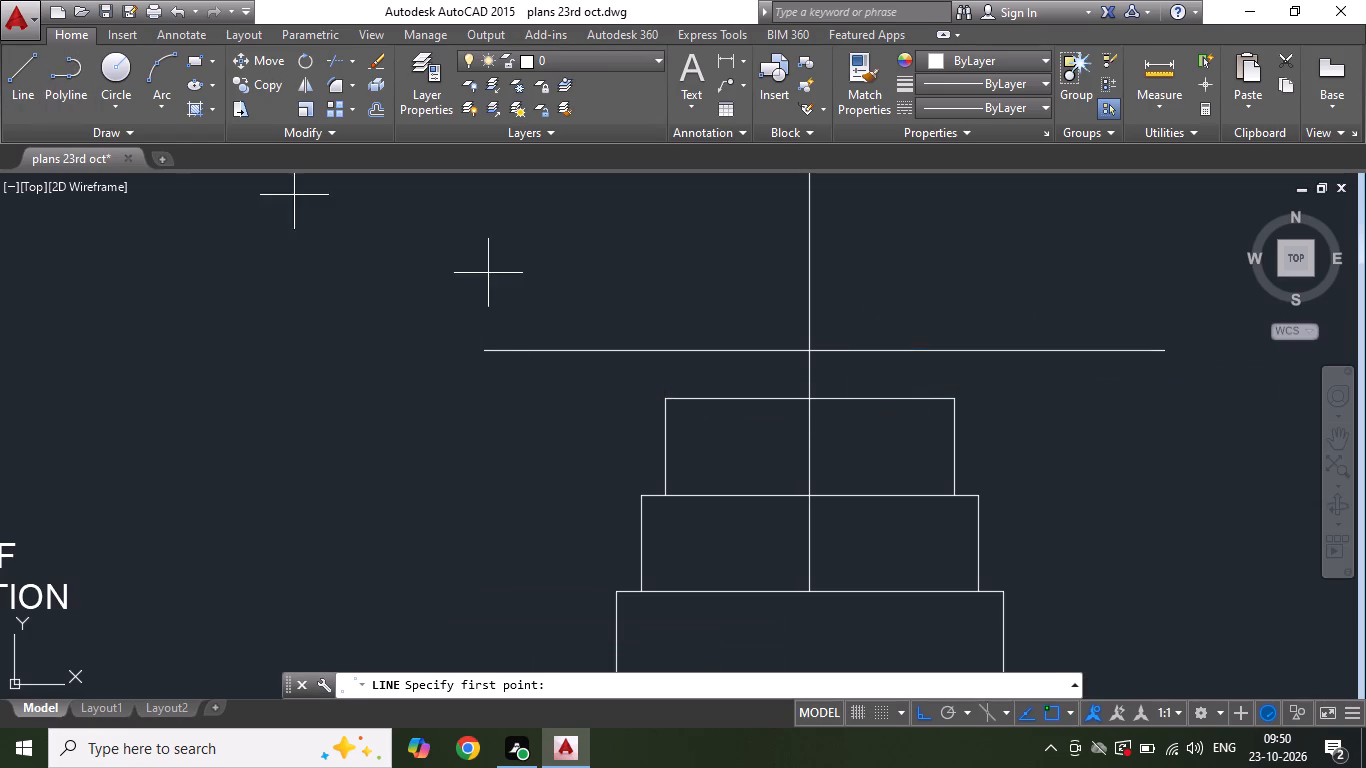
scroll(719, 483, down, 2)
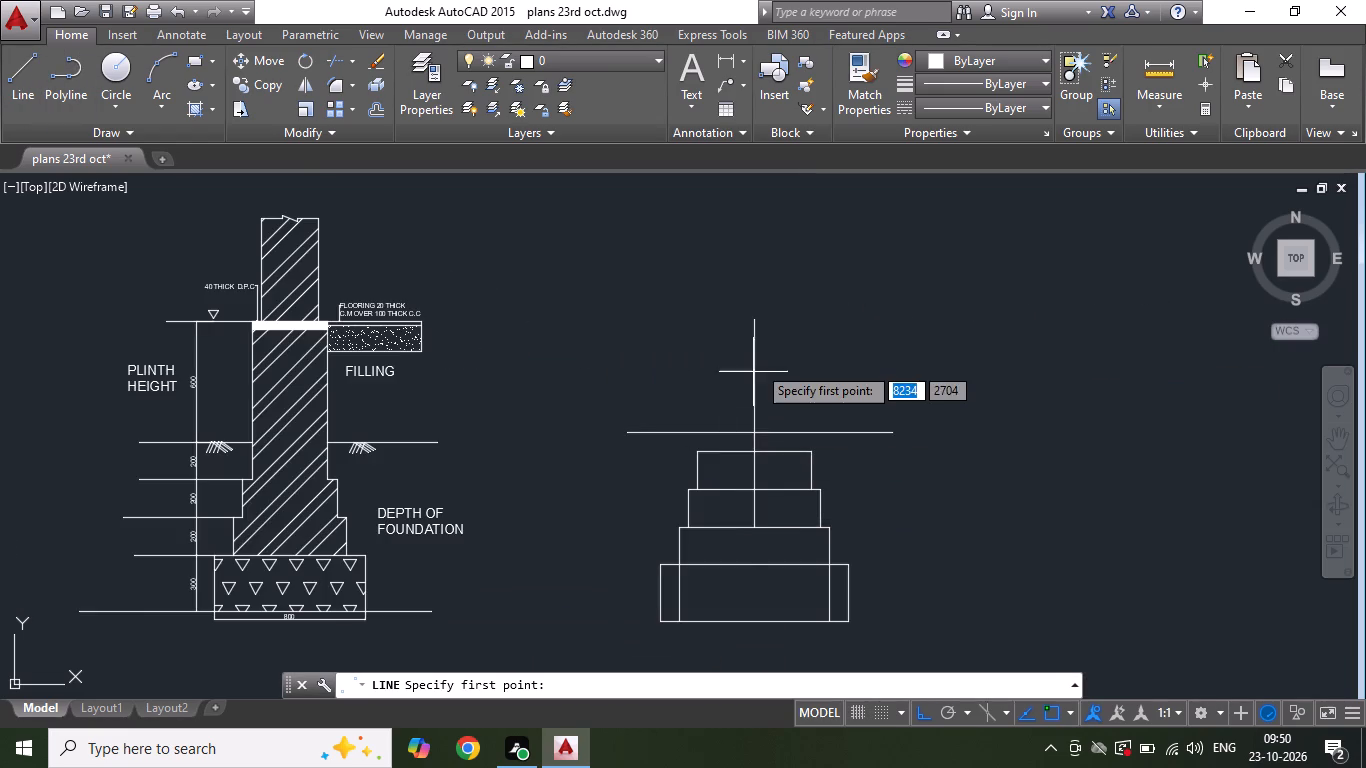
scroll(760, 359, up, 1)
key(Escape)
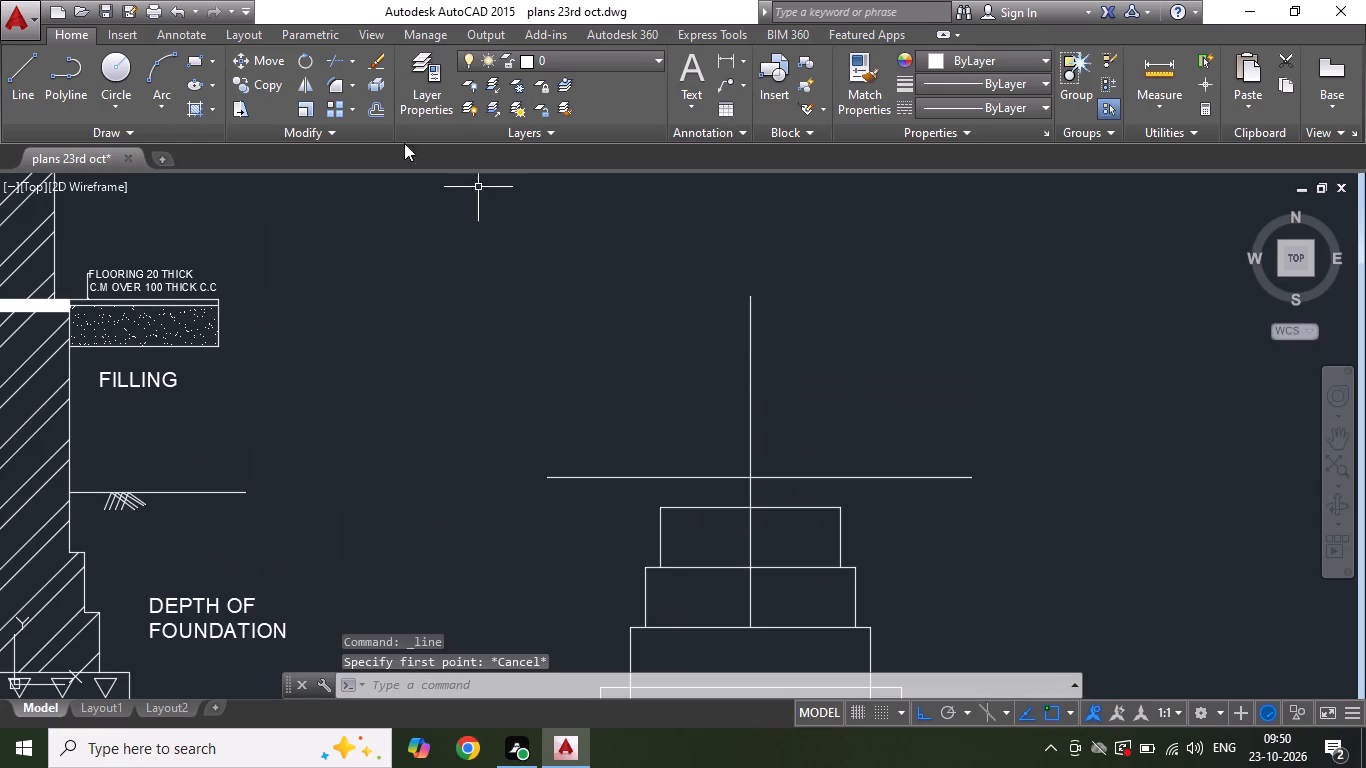
Offset the 700 long centre line 250 to each side for the wall faces.
click(381, 108)
text(250)
key(Return)
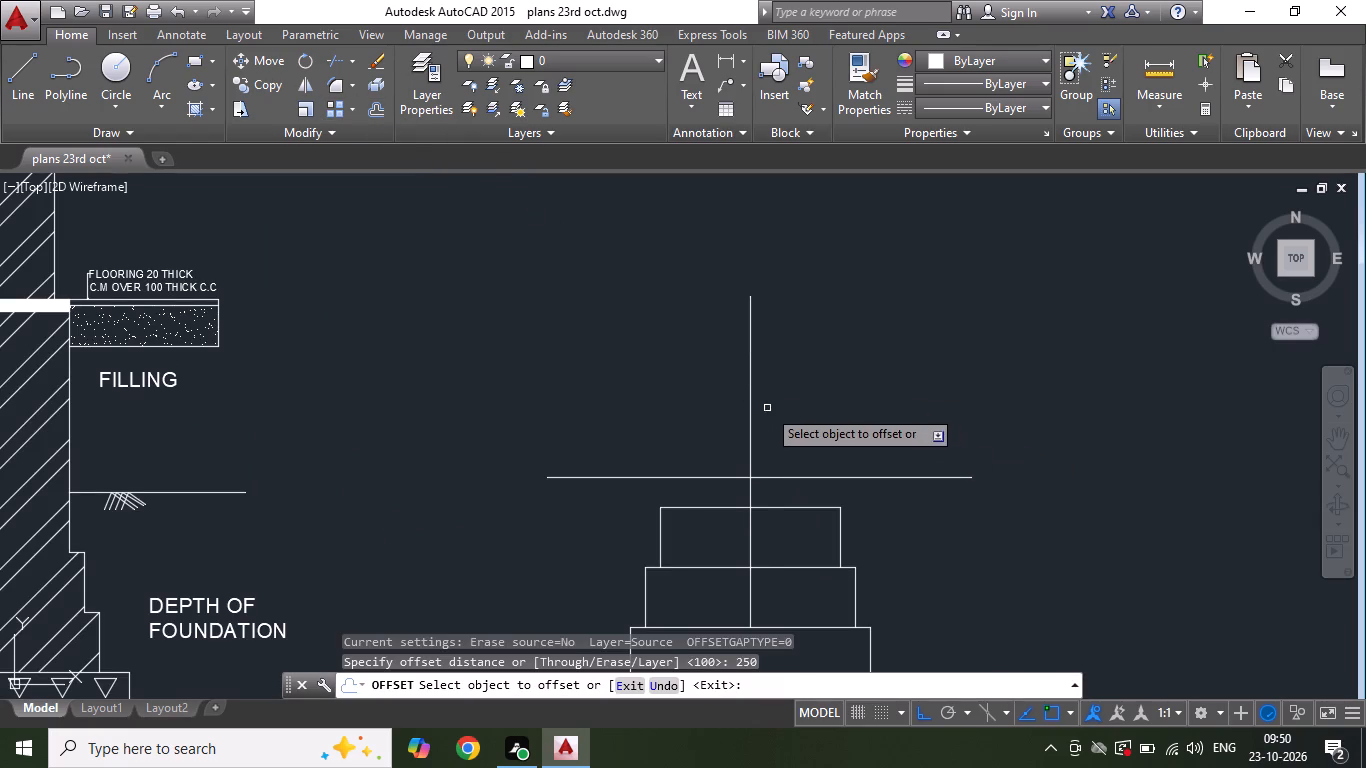
click(751, 383)
click(729, 386)
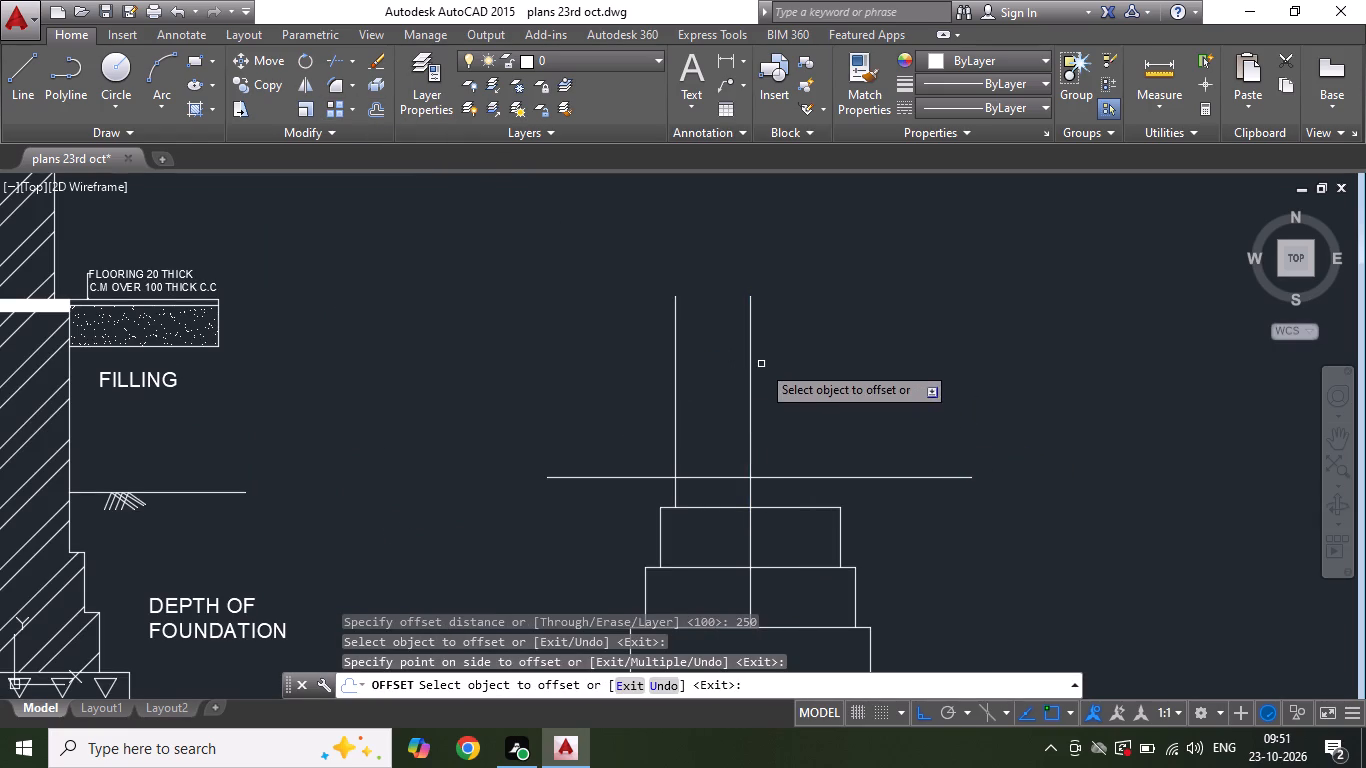
click(750, 363)
click(769, 370)
key(Escape)
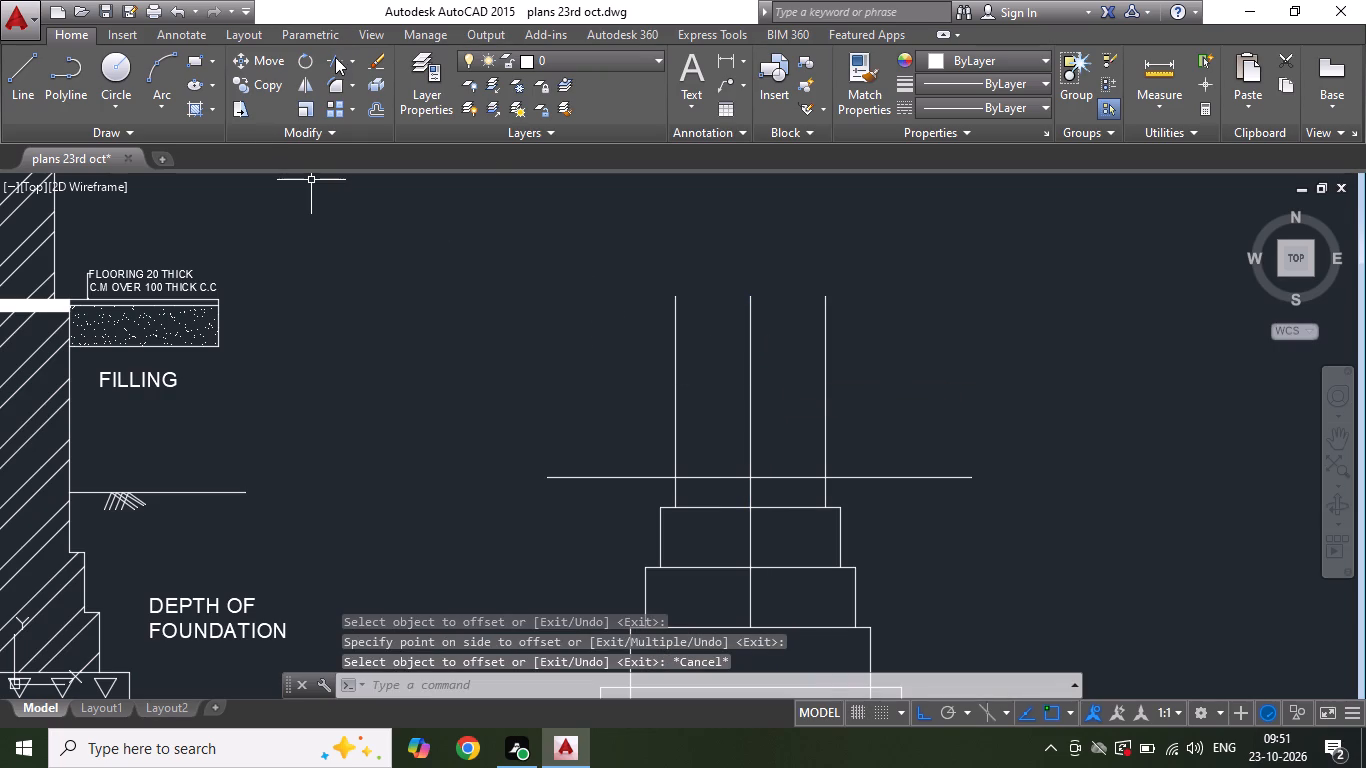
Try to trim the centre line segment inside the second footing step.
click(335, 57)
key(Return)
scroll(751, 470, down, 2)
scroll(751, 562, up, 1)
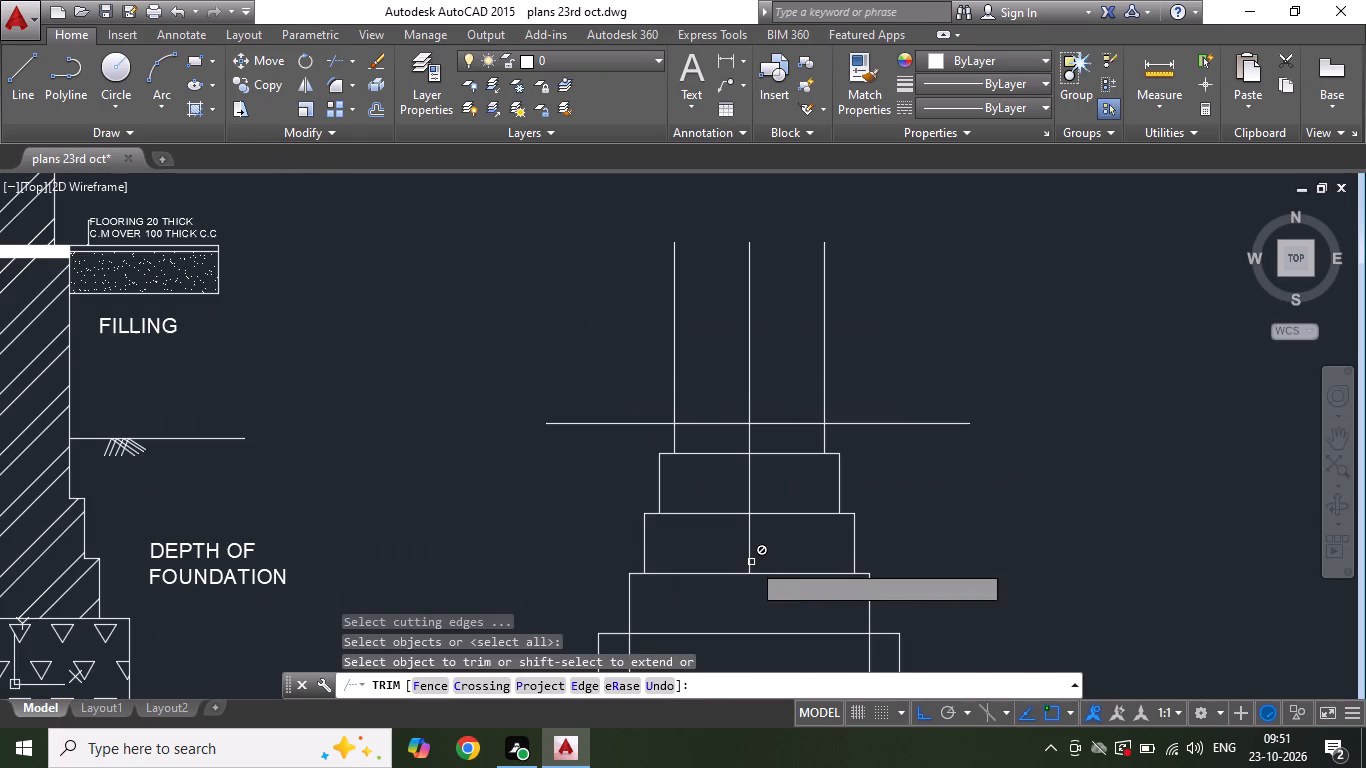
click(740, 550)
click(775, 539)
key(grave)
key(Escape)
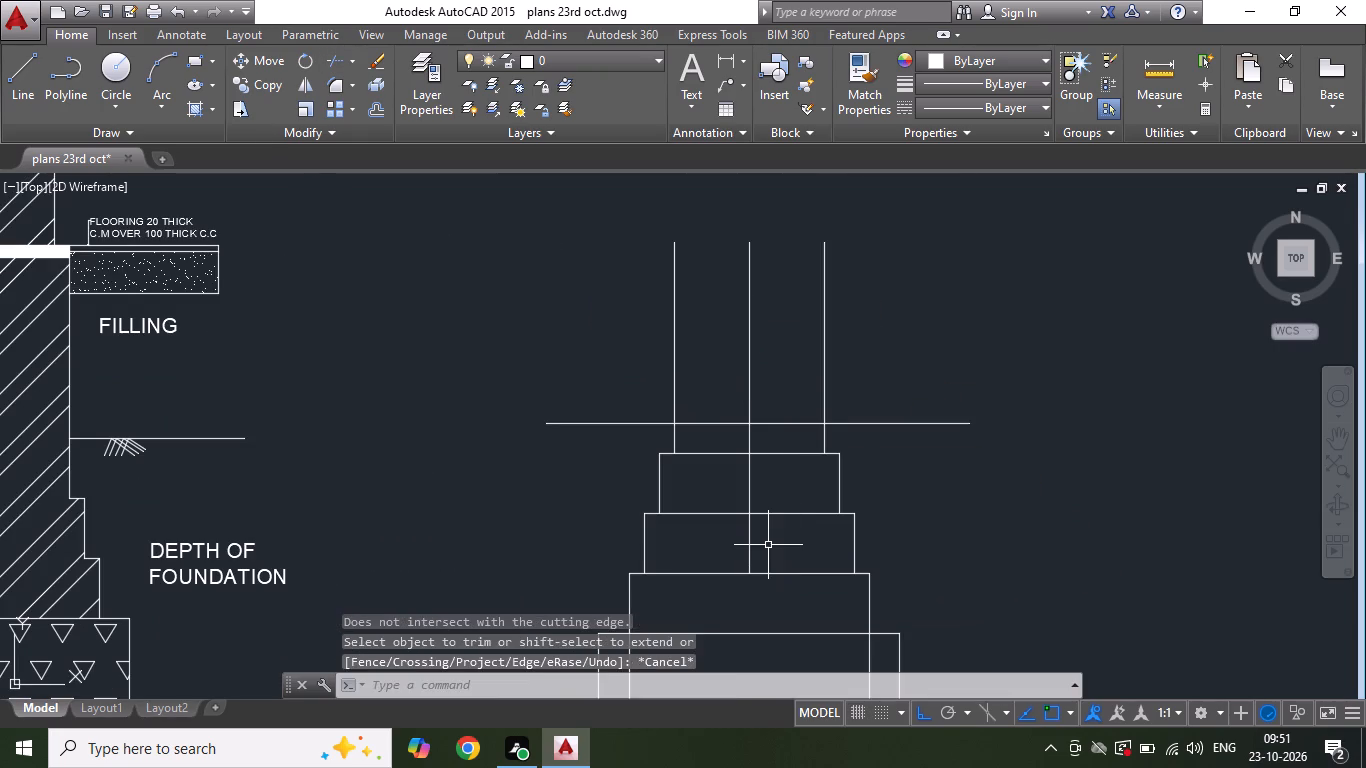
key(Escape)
Erase the centre line segments inside the second and third footing steps.
click(768, 545)
click(695, 573)
key(Delete)
drag(770, 481, 768, 484)
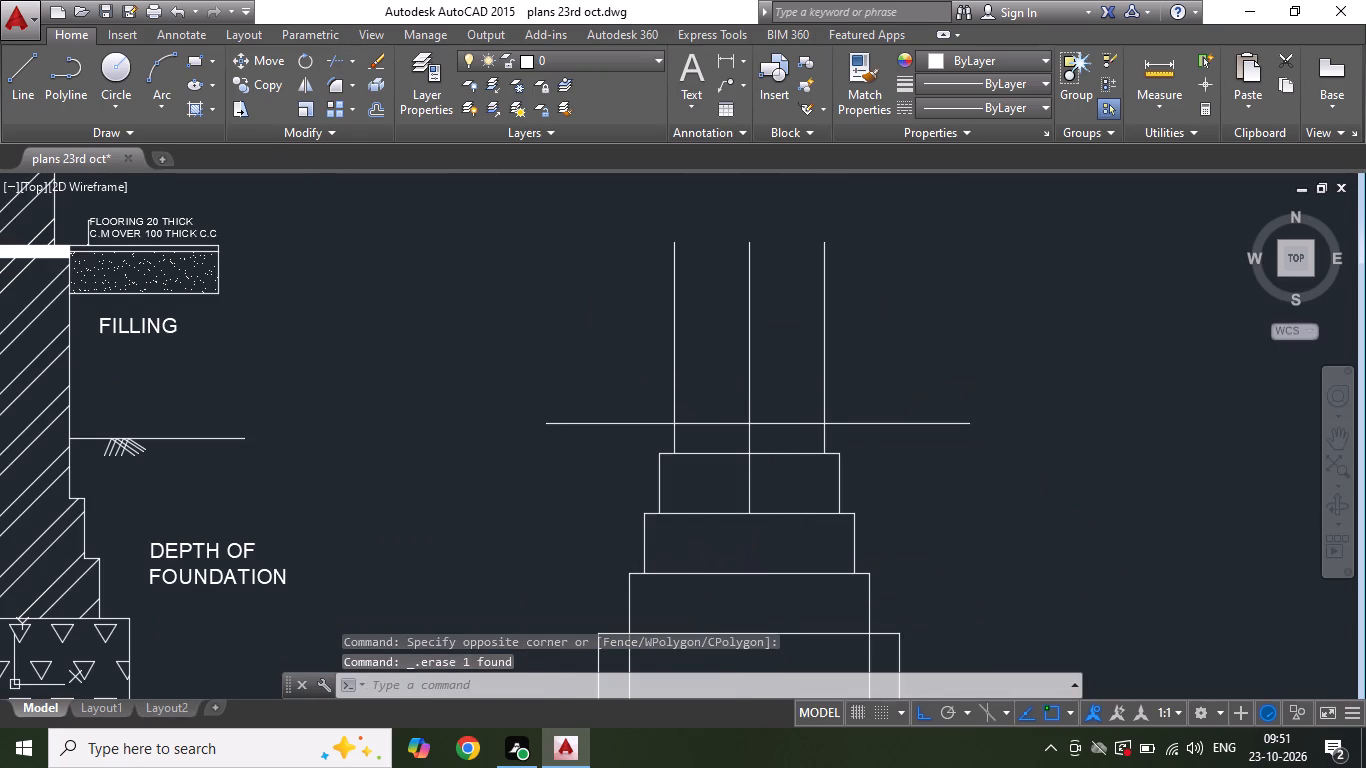
drag(768, 484, 760, 488)
click(721, 493)
key(Delete)
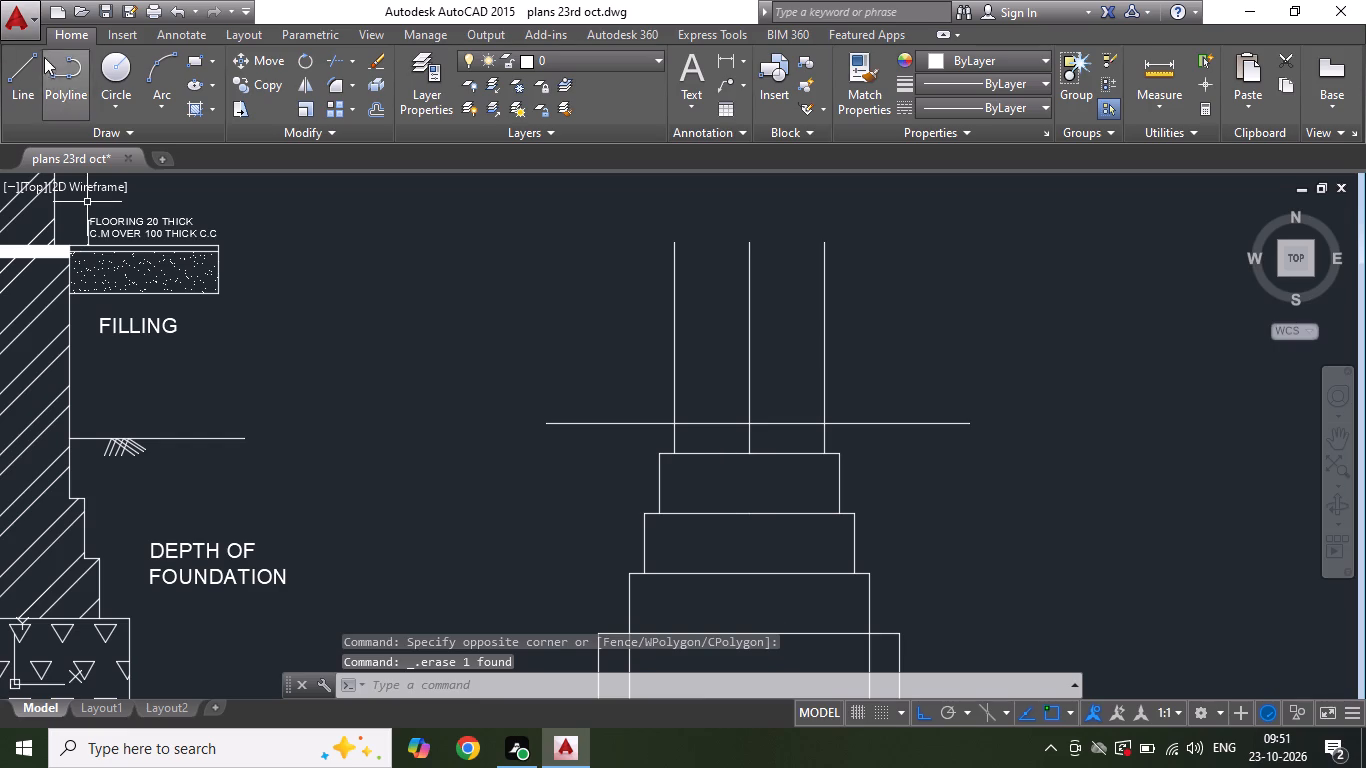
Draw a horizontal line closing the wall's top between its two outer faces.
click(31, 74)
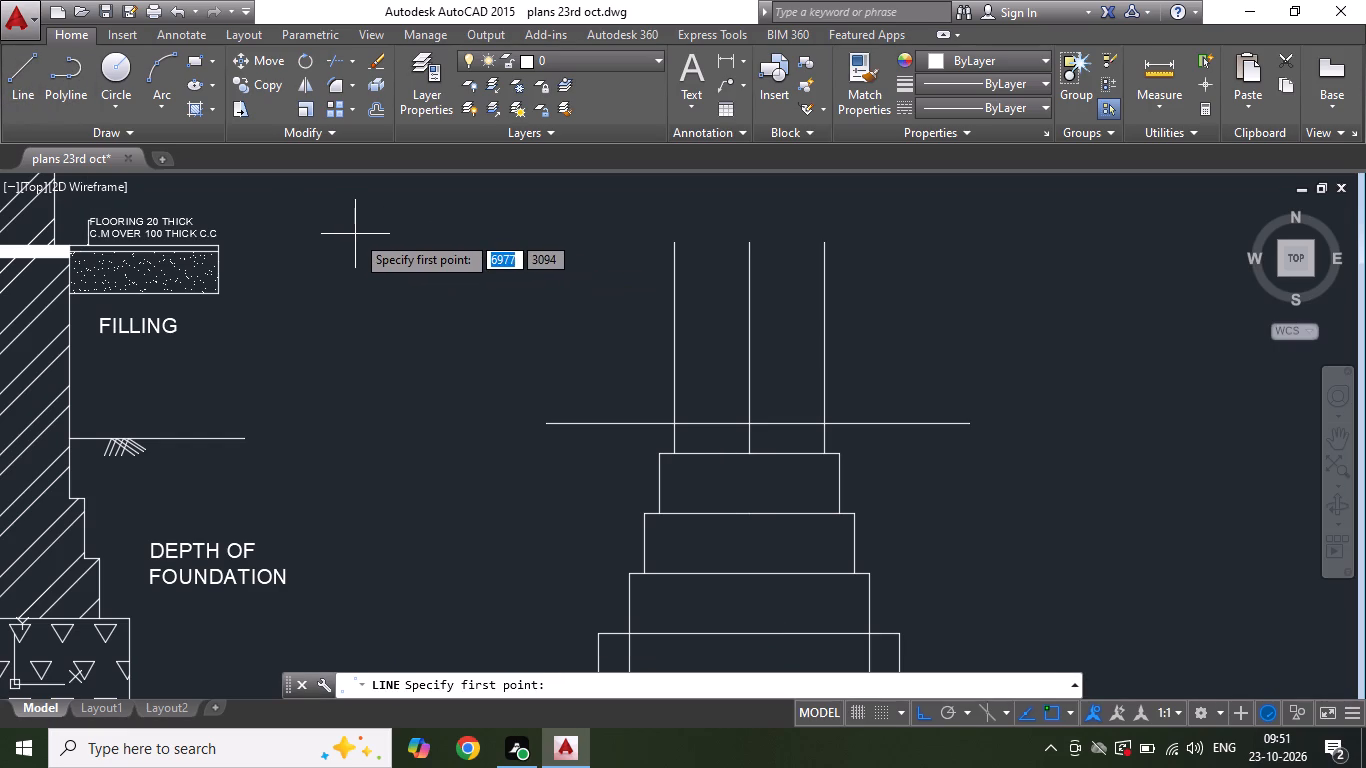
click(678, 238)
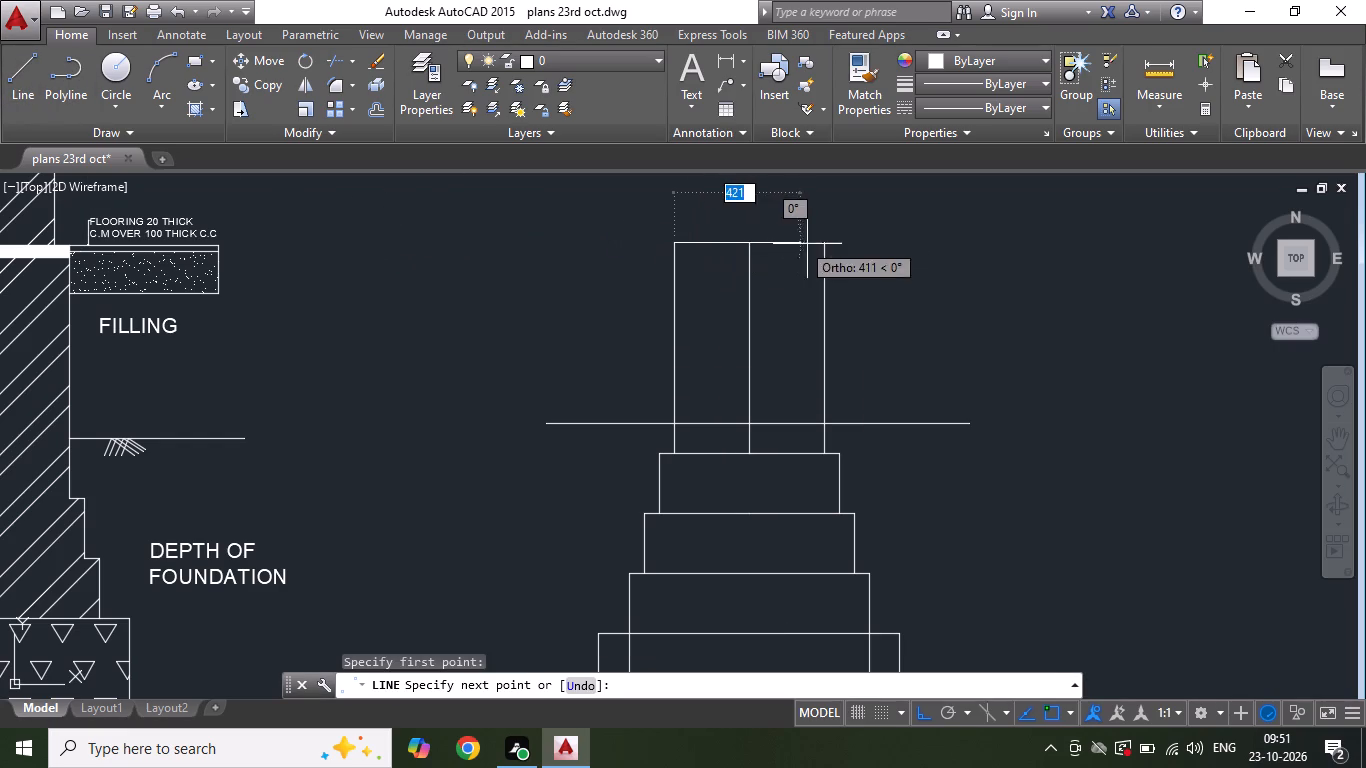
click(818, 244)
key(Escape)
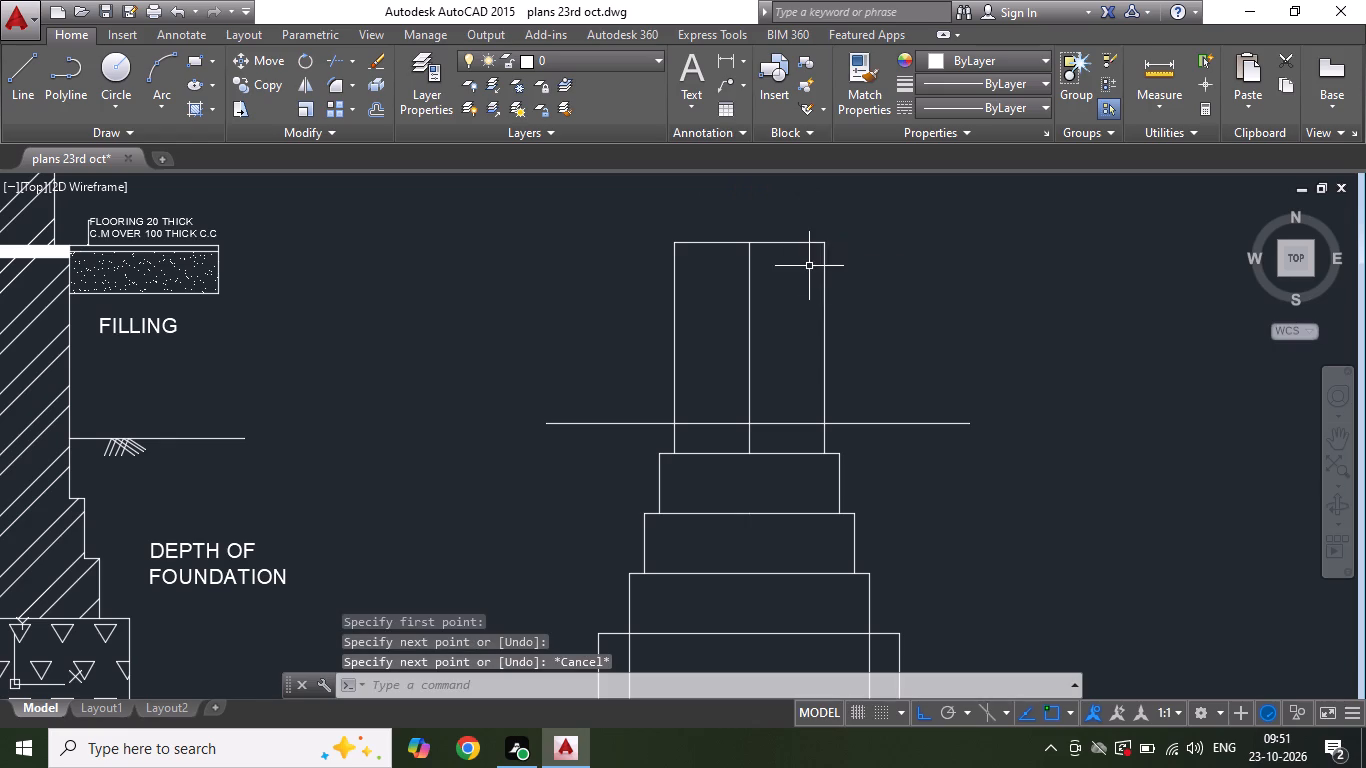
Save the drawing.
key(ctrl+s)
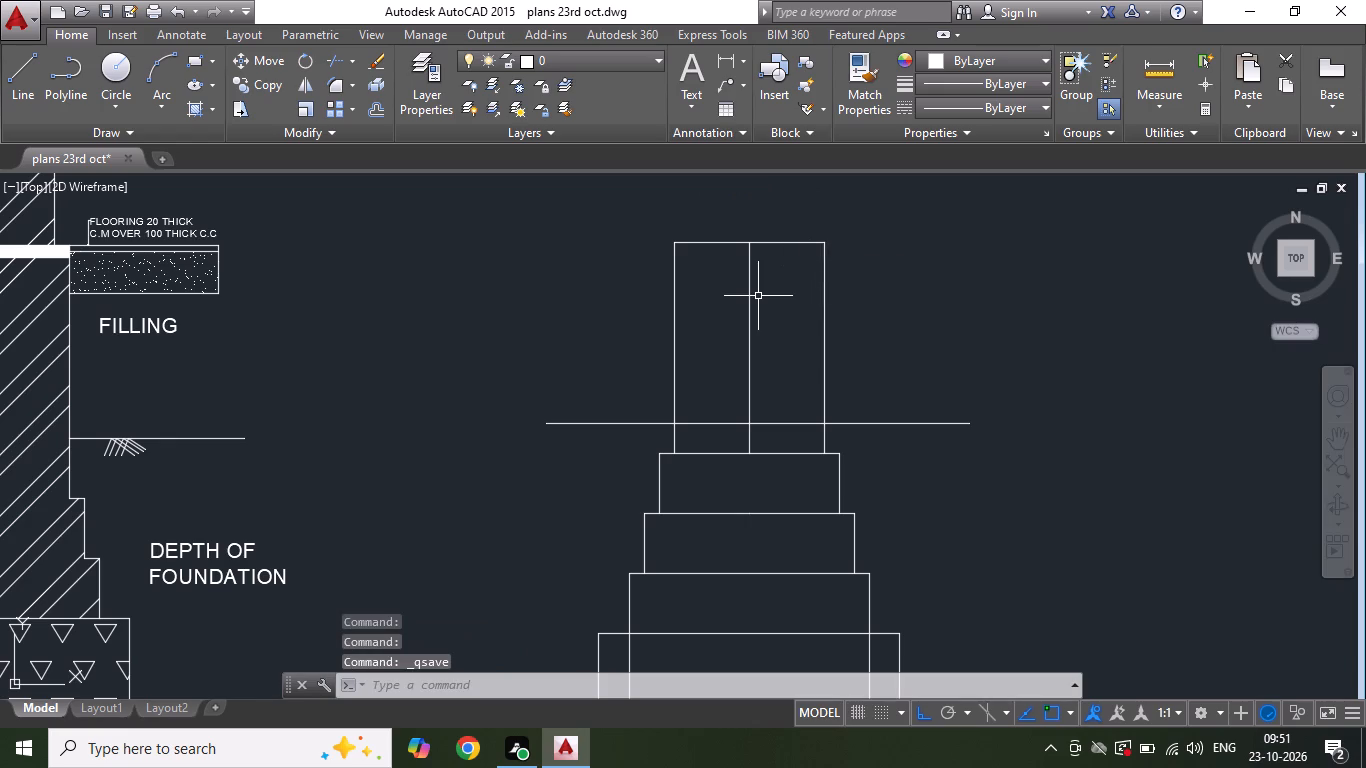
Trim away the two vertical lines inside the third section's base rectangle, using all objects as cutting edges.
scroll(645, 377, down, 2)
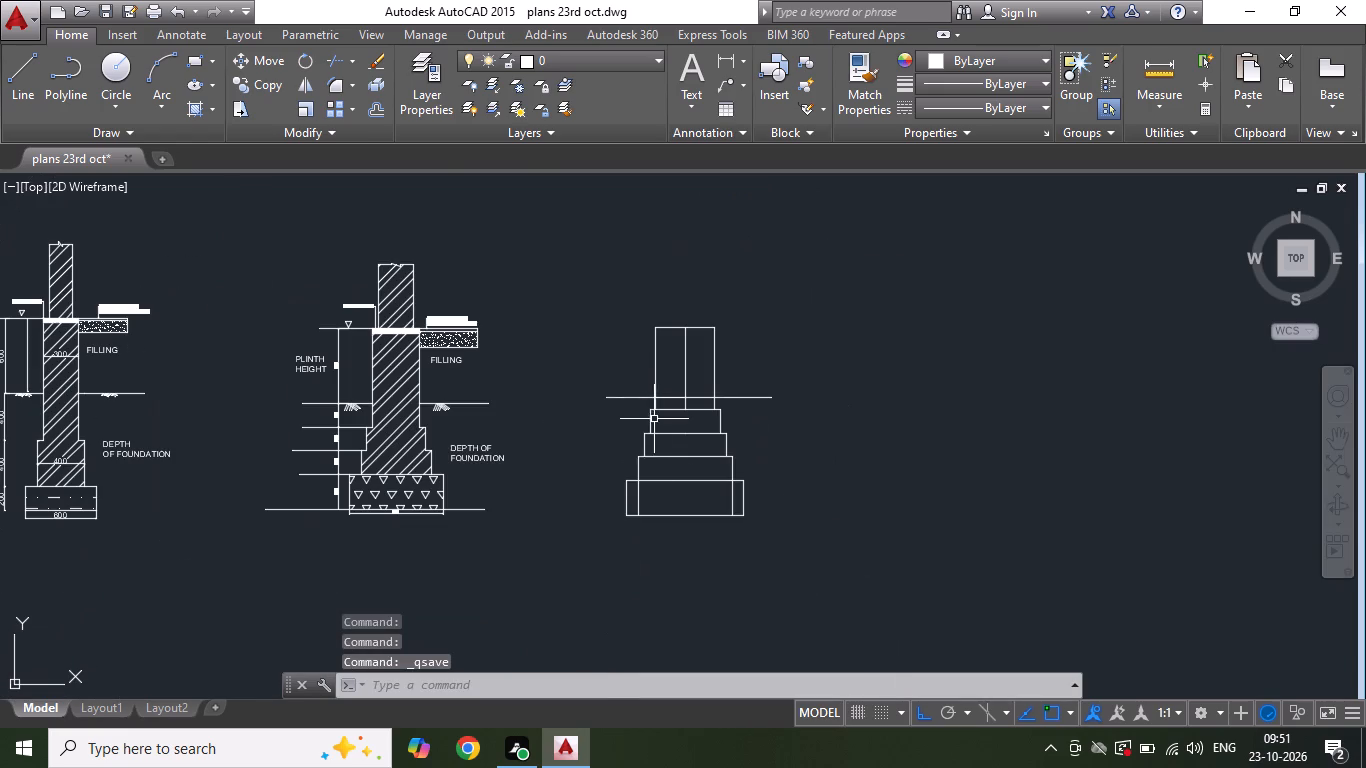
click(348, 59)
click(339, 55)
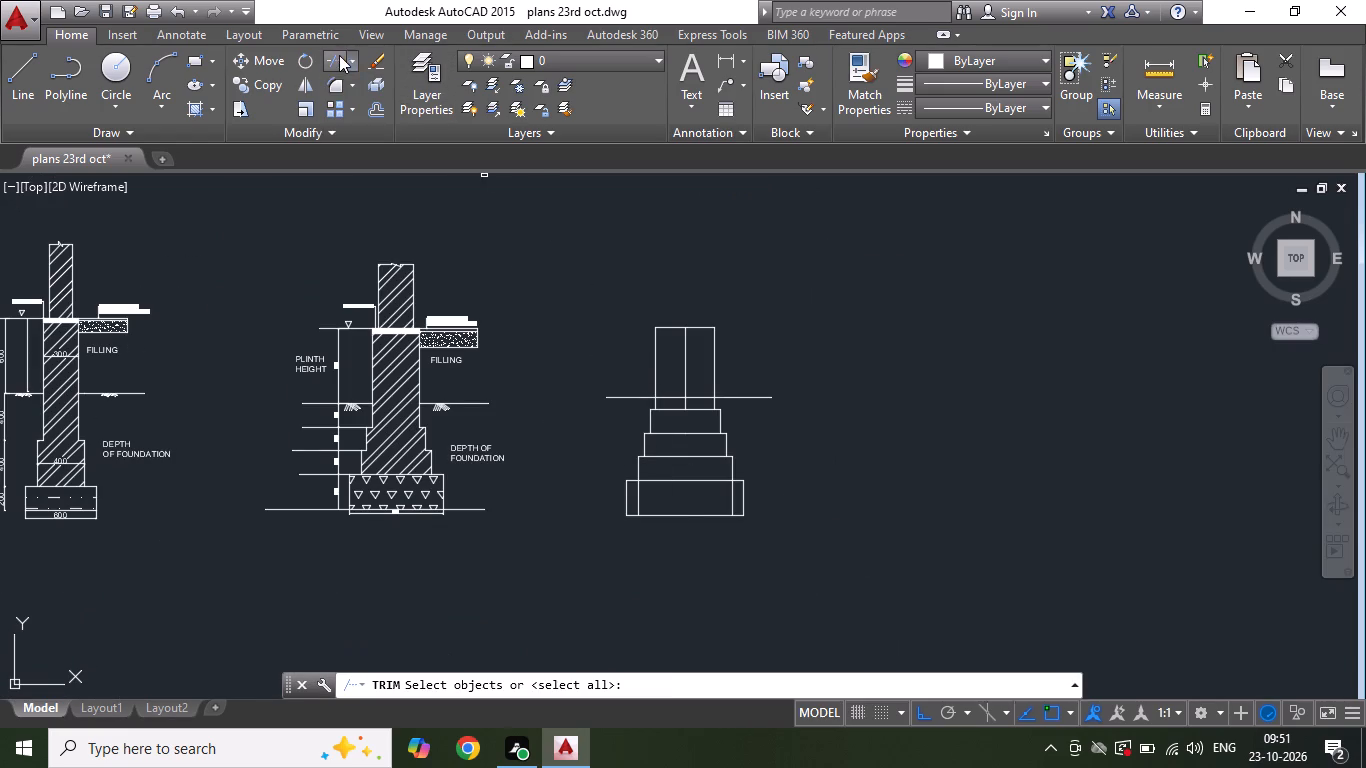
key(Return)
click(637, 494)
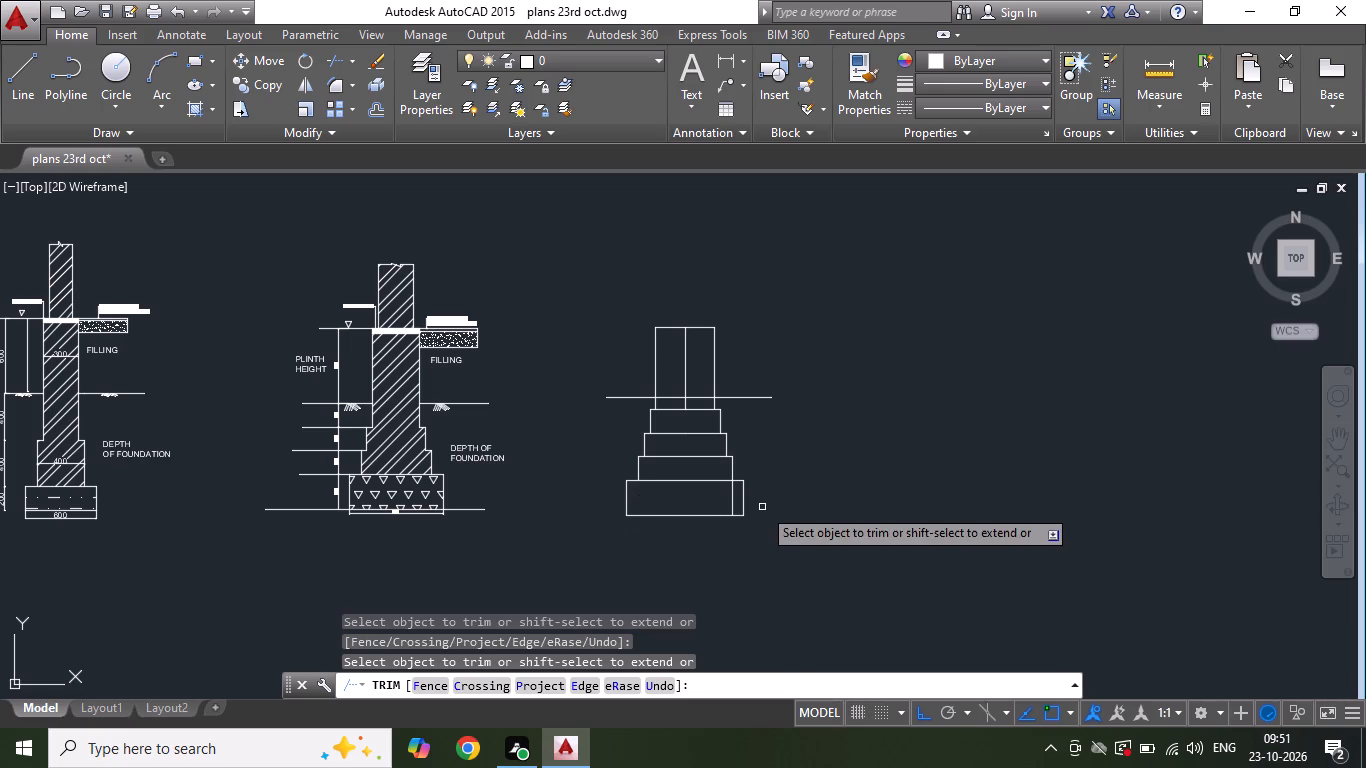
click(733, 496)
scroll(678, 406, up, 2)
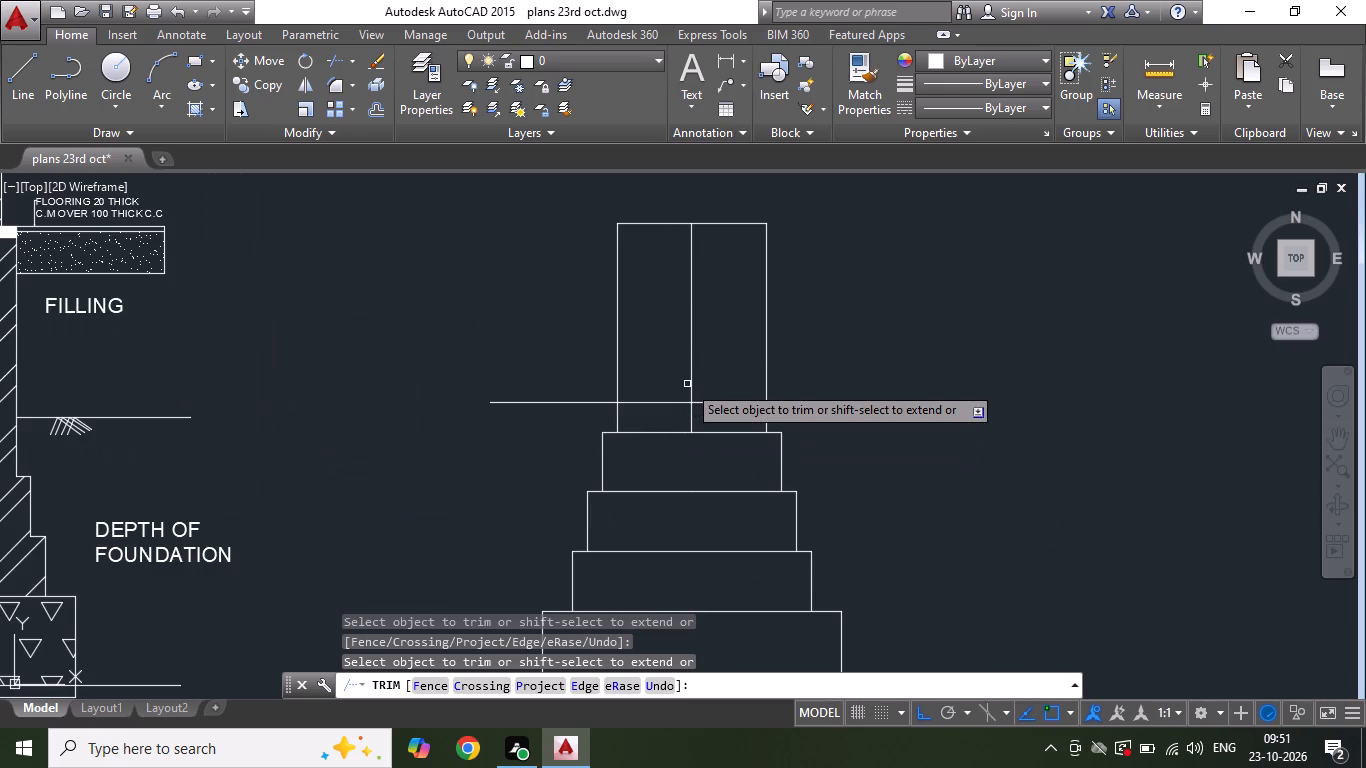
scroll(693, 424, down, 1)
scroll(673, 306, up, 1)
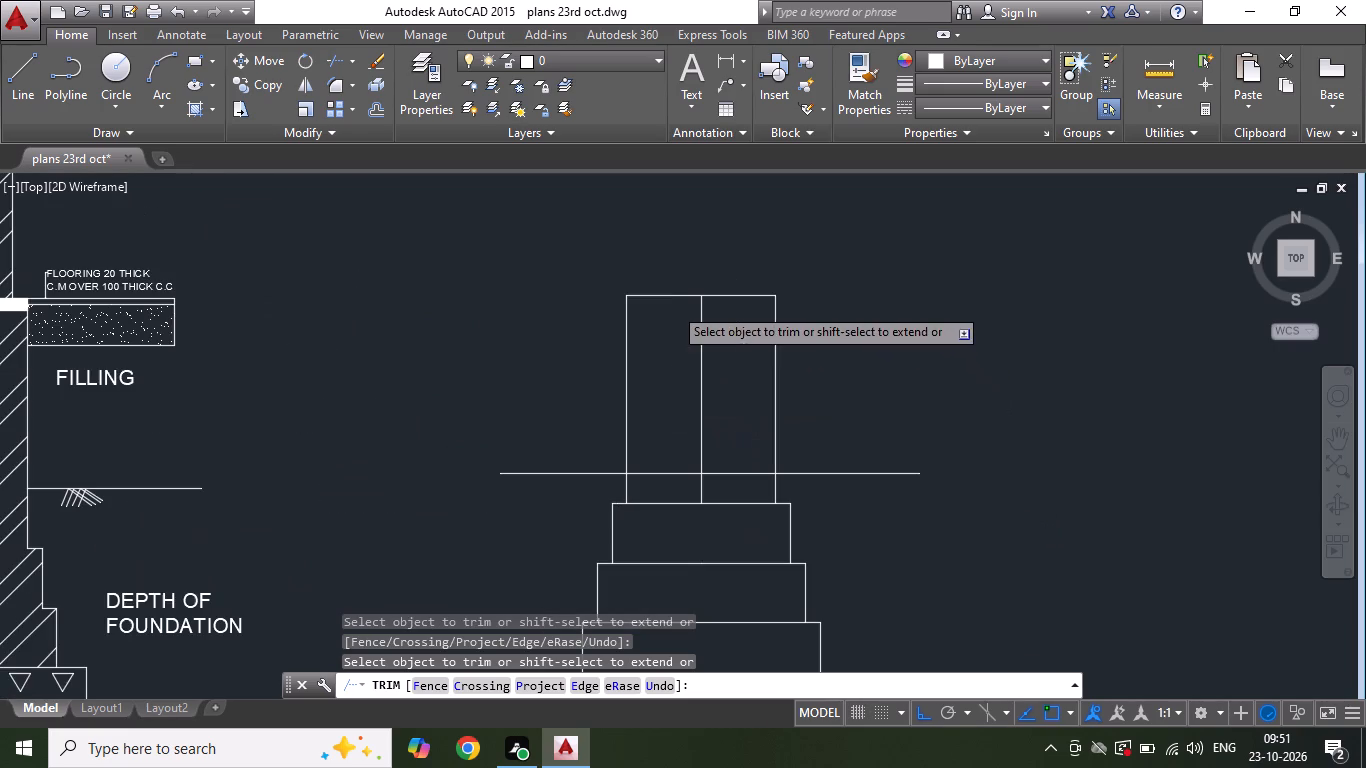
key(Escape)
Offset the third section's plinth wall top line 40 upward.
click(382, 106)
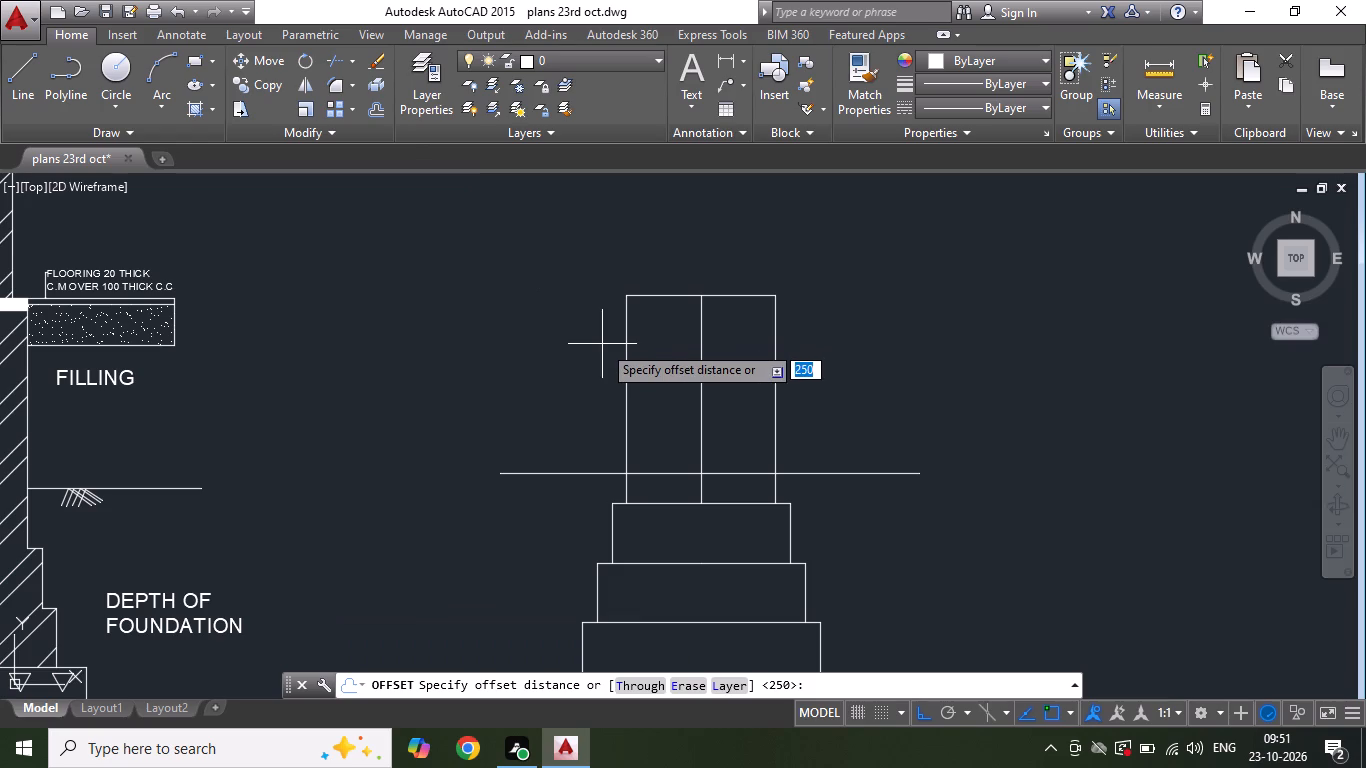
text(40)
key(Return)
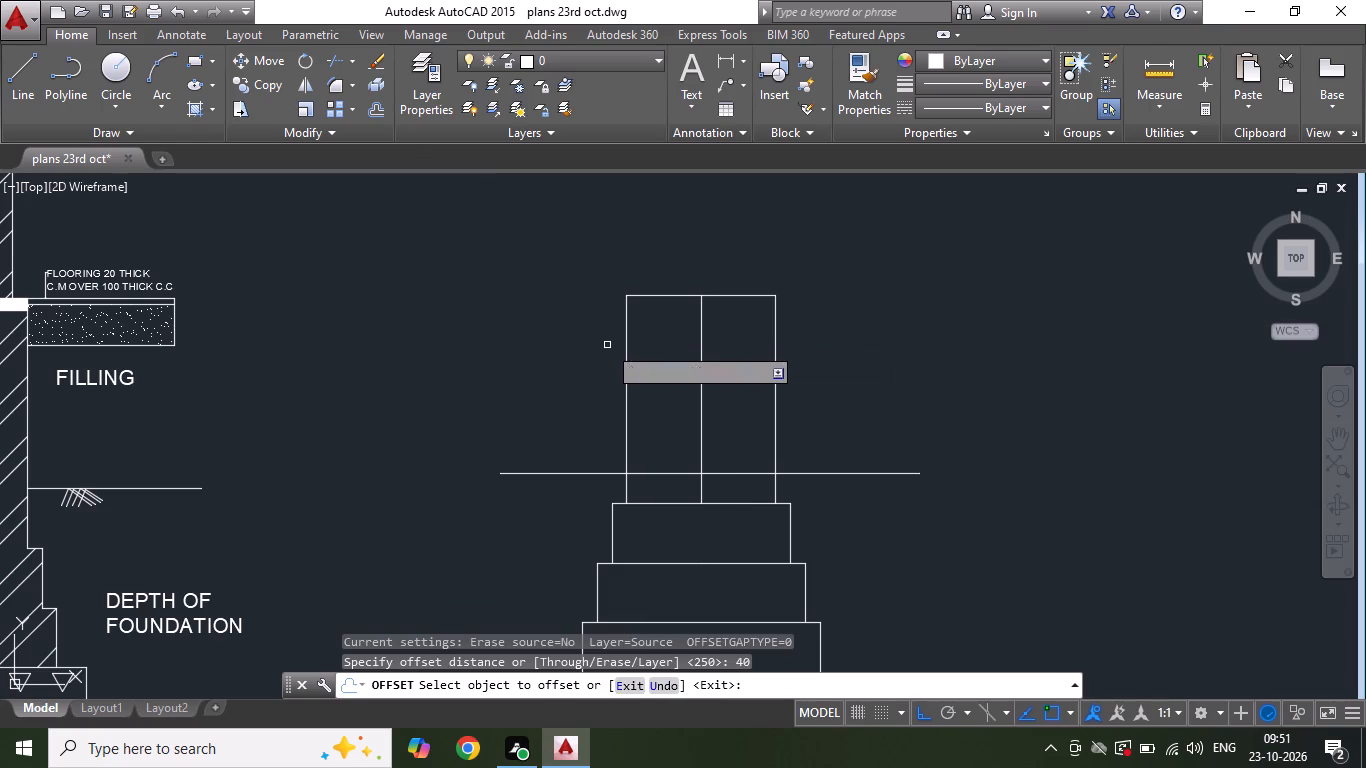
click(674, 297)
click(672, 252)
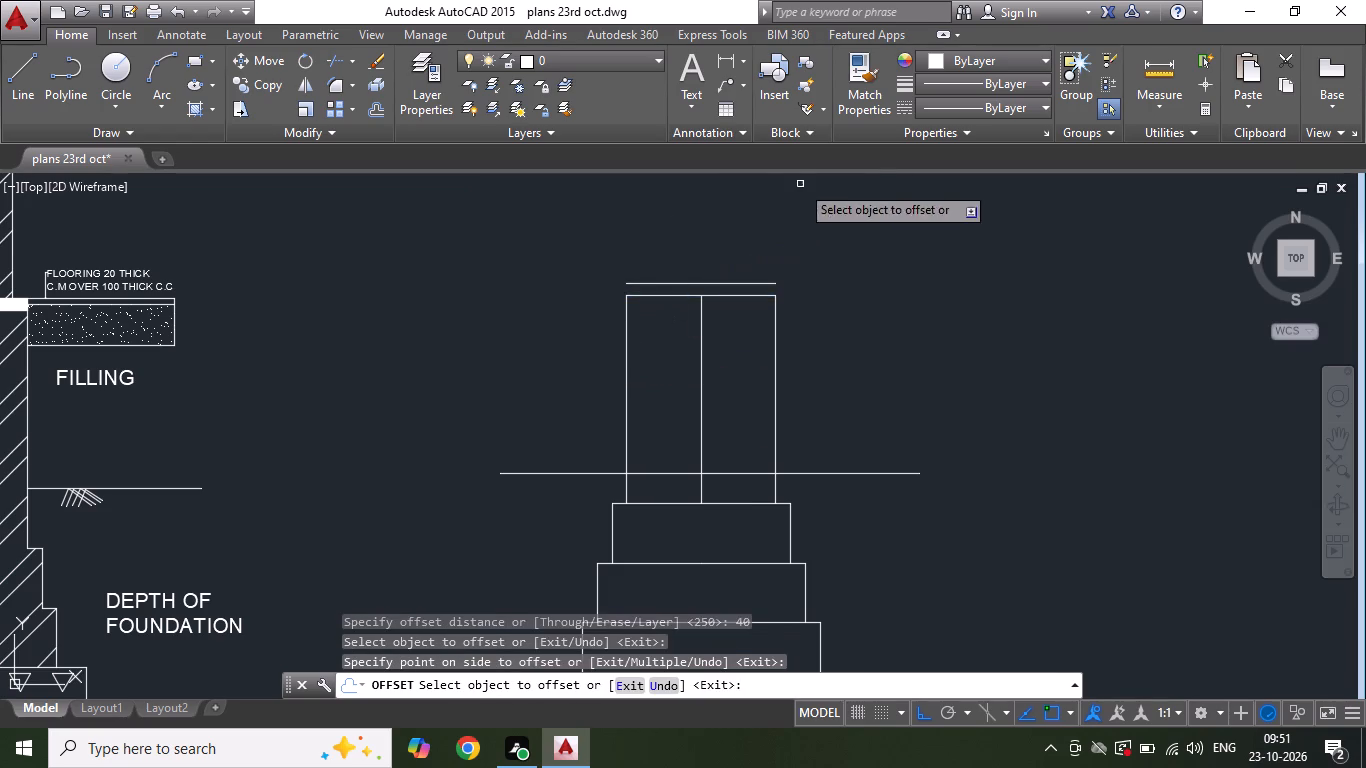
scroll(642, 239, up, 2)
key(Escape)
Stretch the upper ends of both outer faces of the plinth wall up to the offset line.
click(612, 420)
click(561, 420)
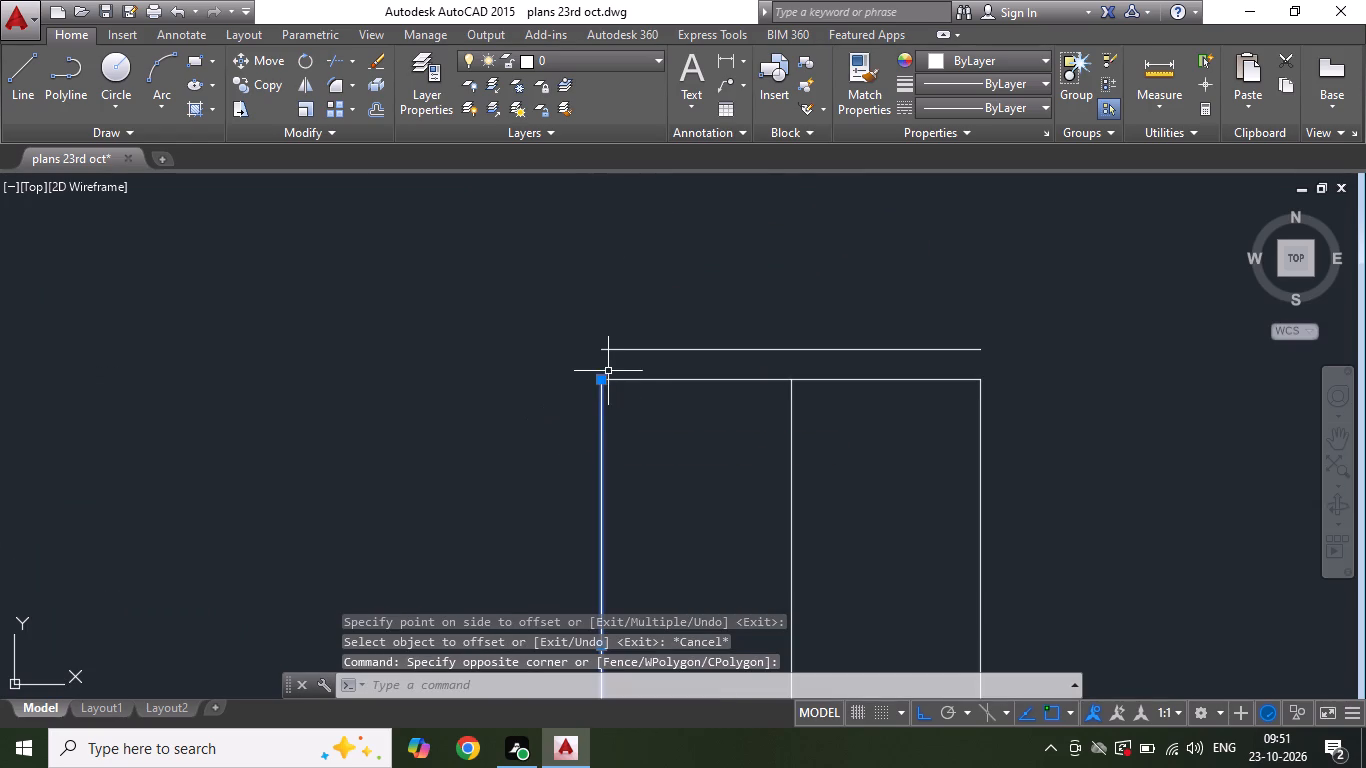
click(603, 380)
click(600, 348)
key(Escape)
click(990, 415)
click(950, 421)
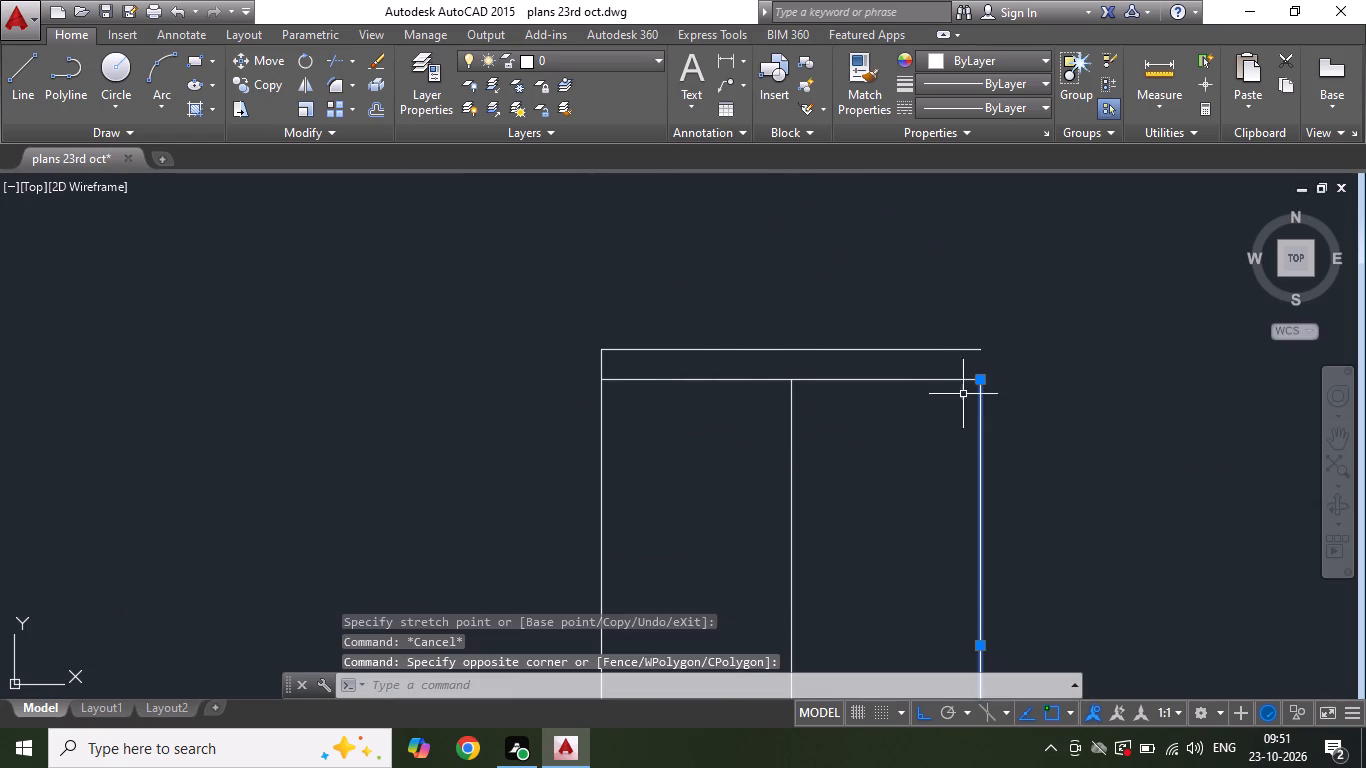
click(985, 378)
click(986, 357)
key(Escape)
Erase the vertical centre line inside the third section's plinth wall.
scroll(846, 339, down, 2)
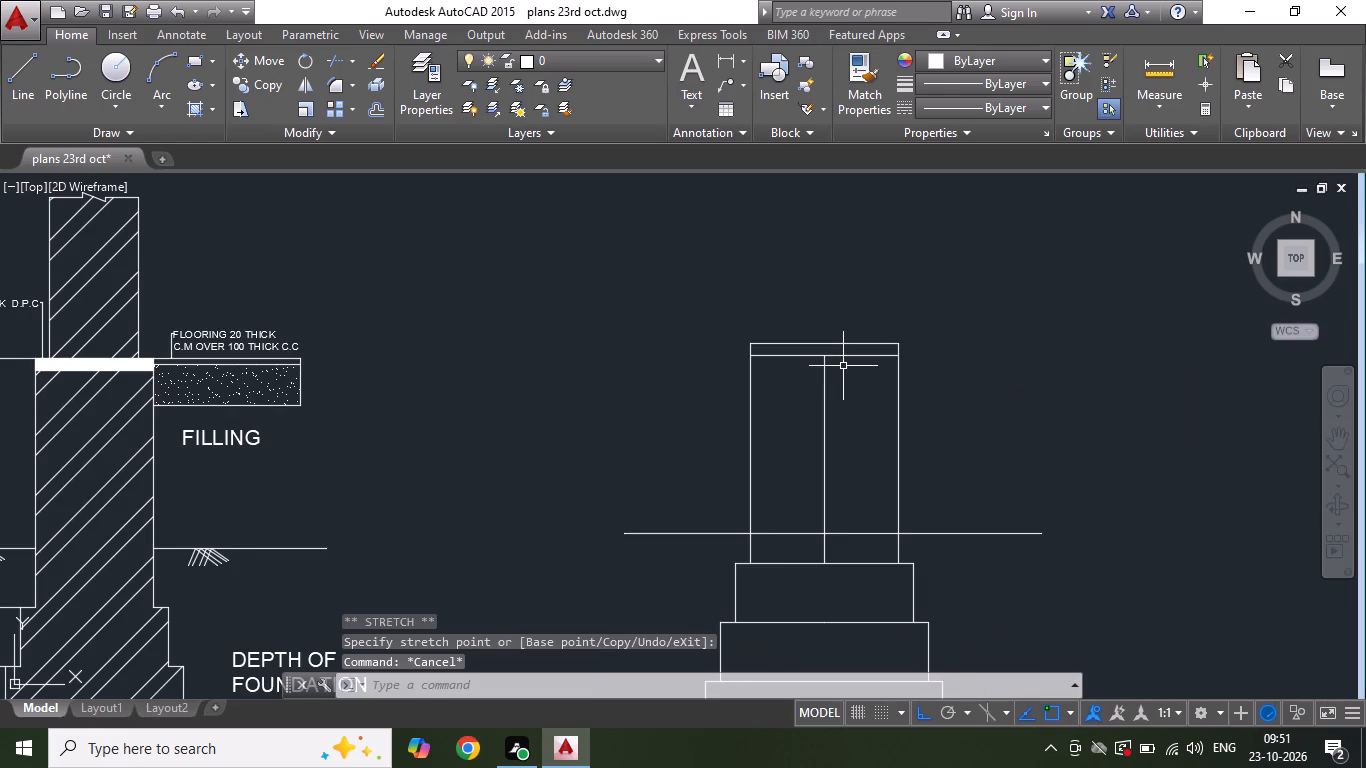
click(842, 376)
click(806, 405)
key(Delete)
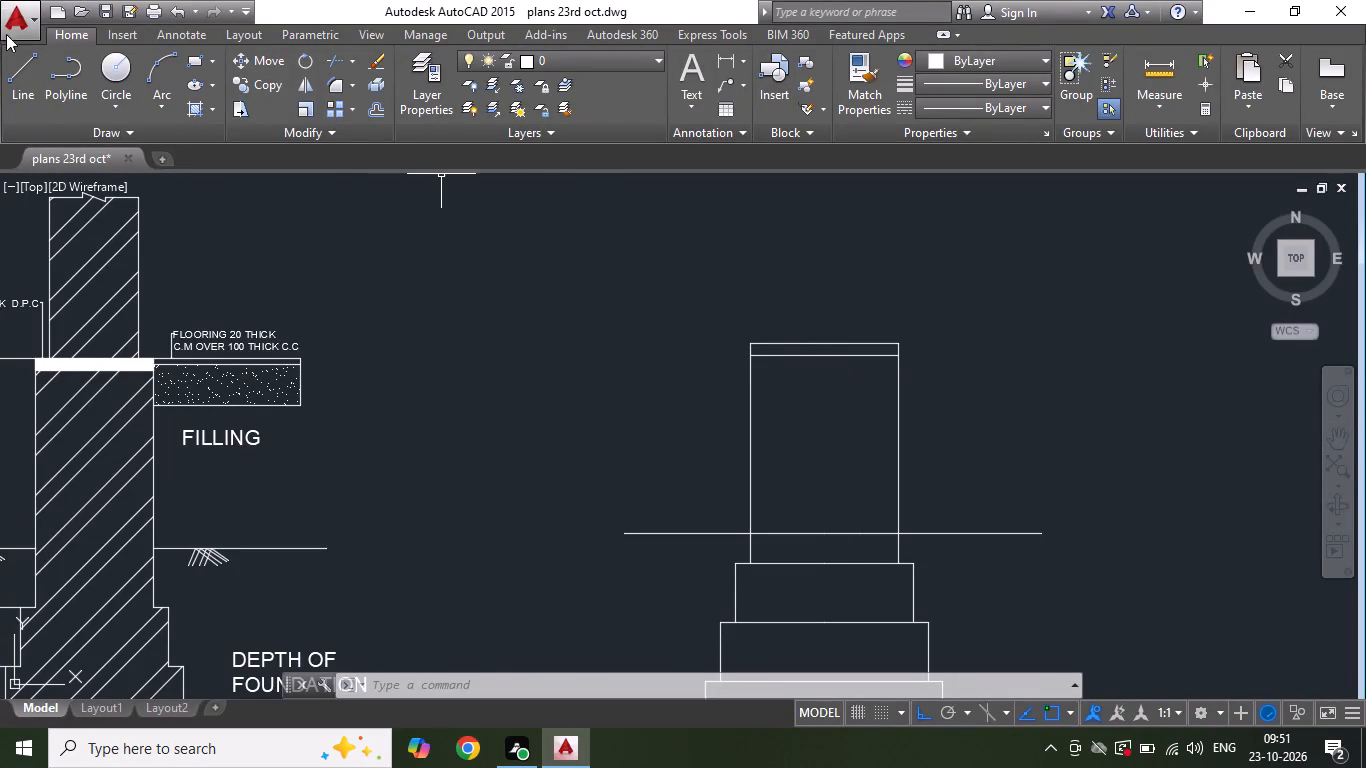
Draw a vertical line upward from the midpoint of the 40 thick strip's top edge.
click(8, 81)
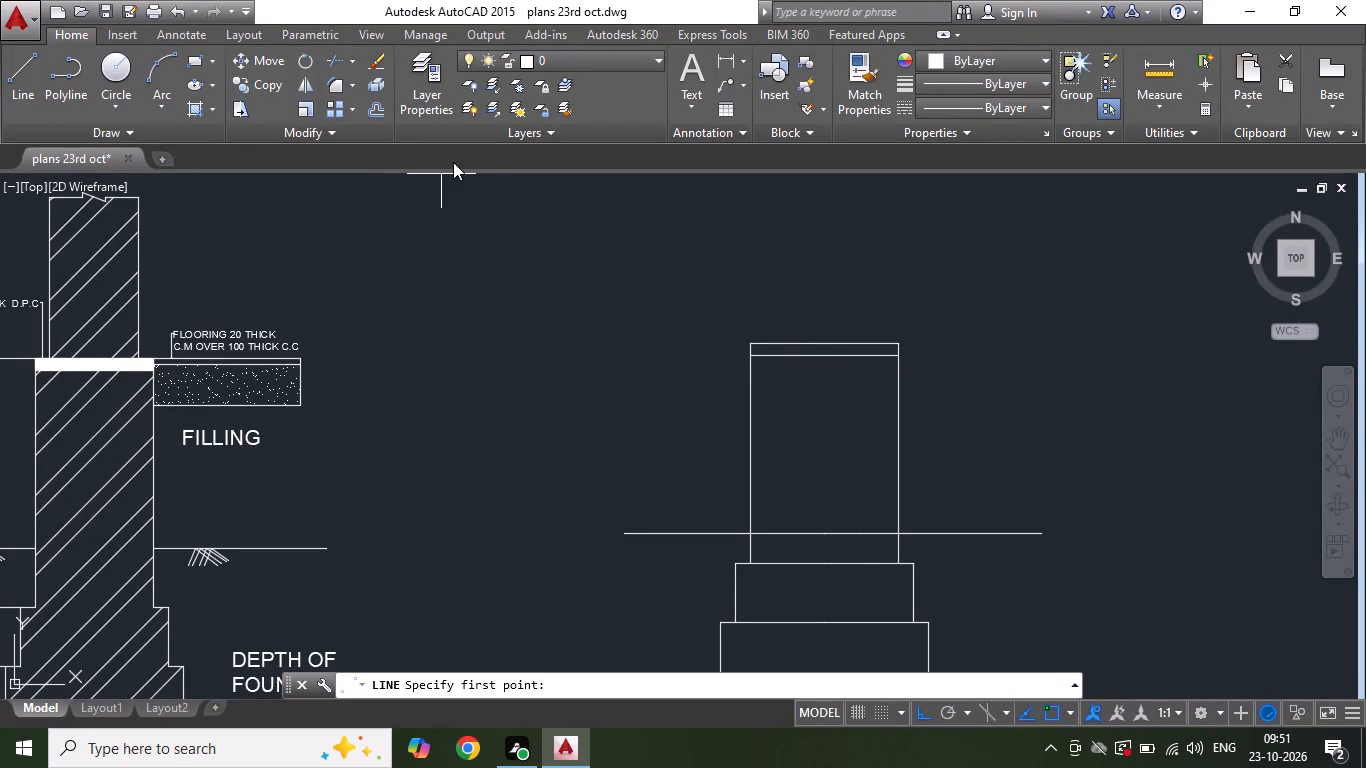
click(818, 339)
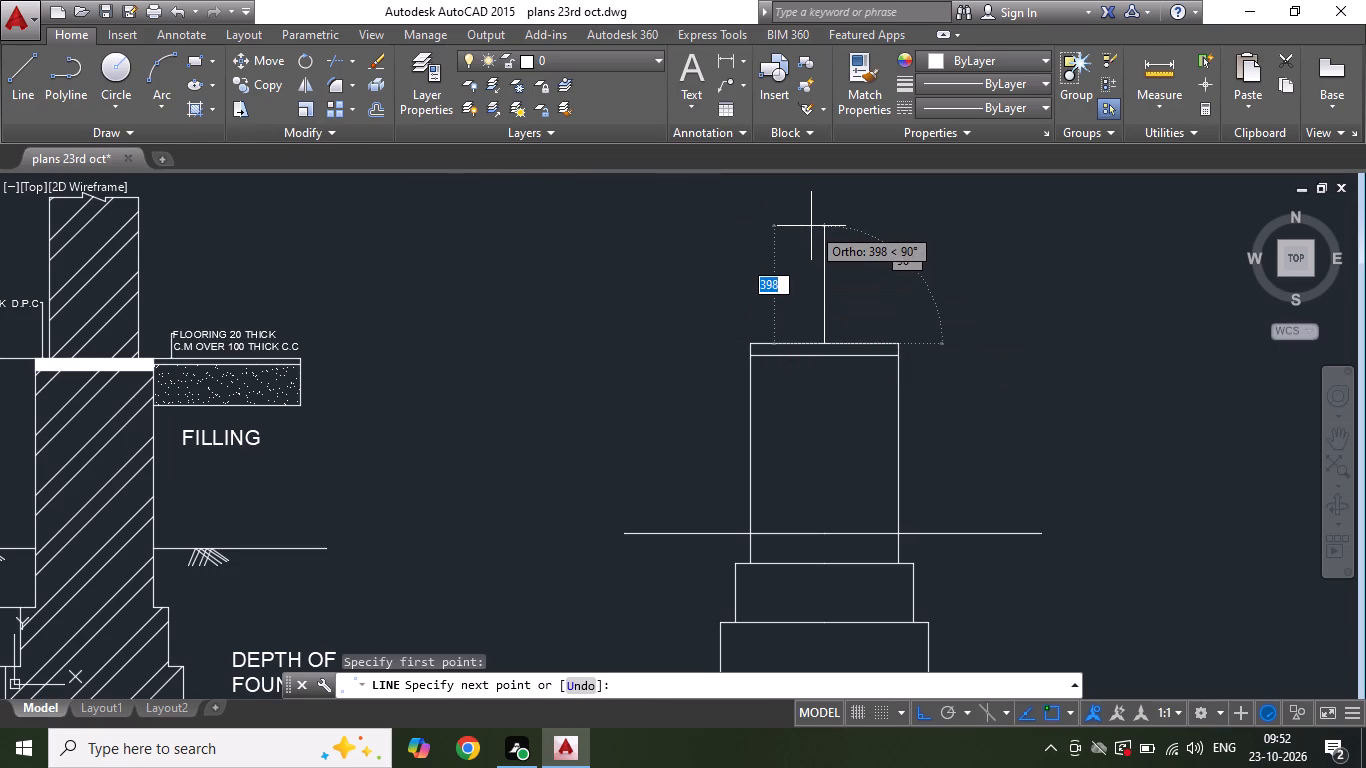
scroll(809, 242, down, 4)
scroll(814, 221, up, 2)
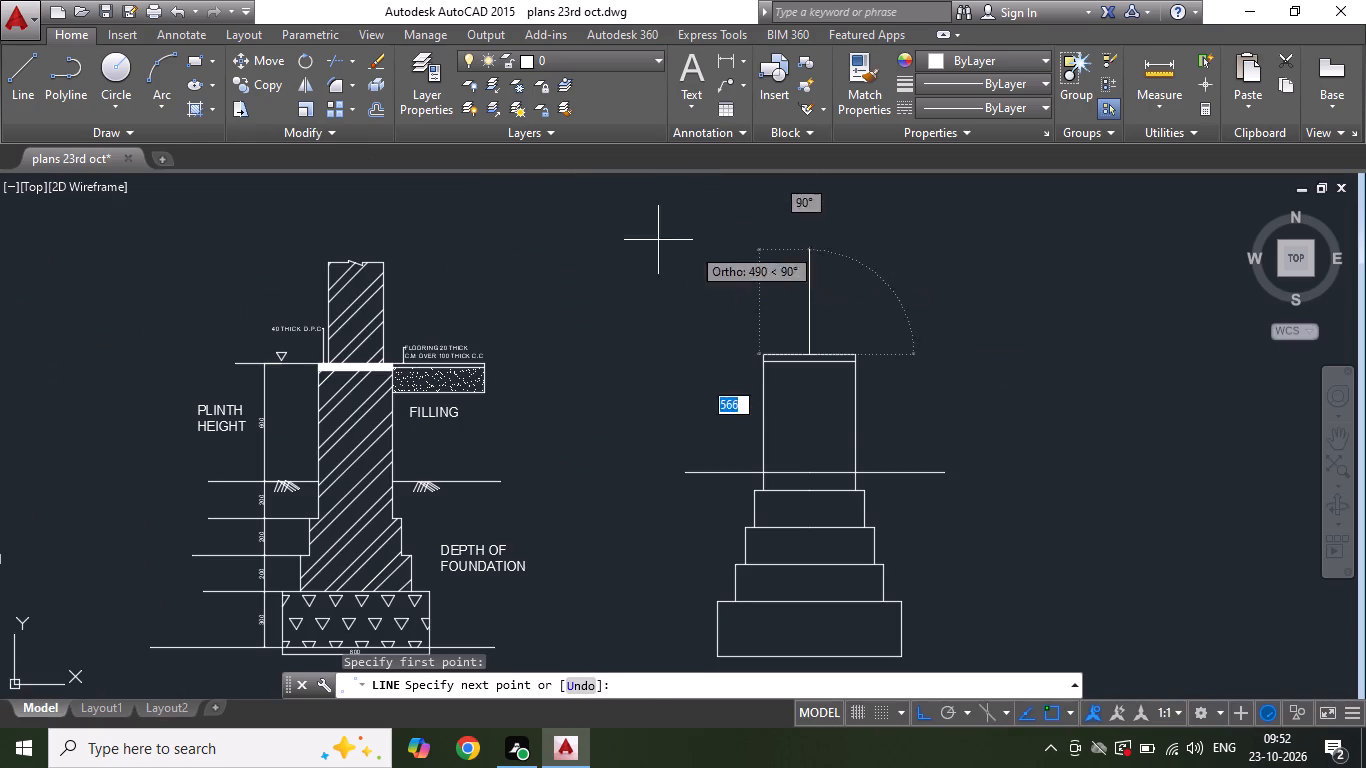
click(857, 258)
key(Escape)
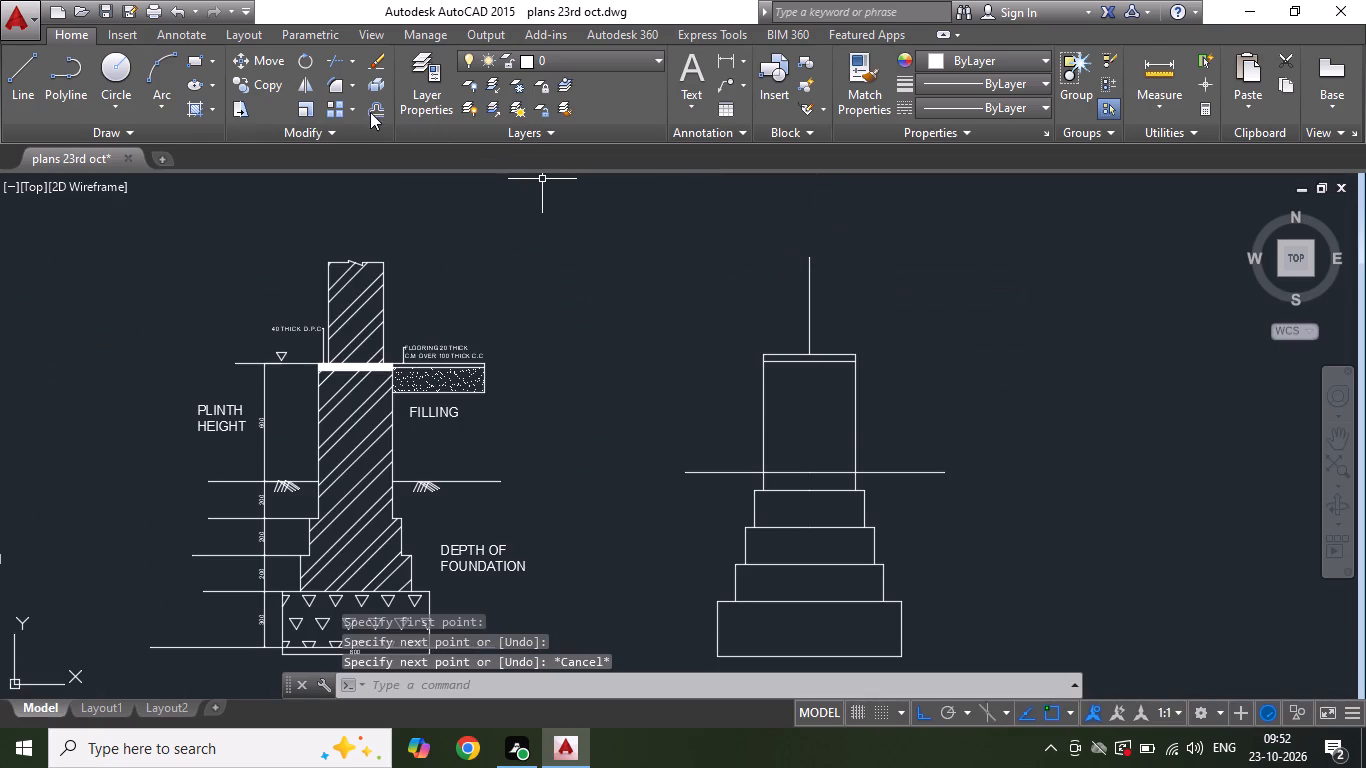
Offset the new vertical centre line 200 to both sides for the upper wall's faces.
click(370, 112)
text(2300)
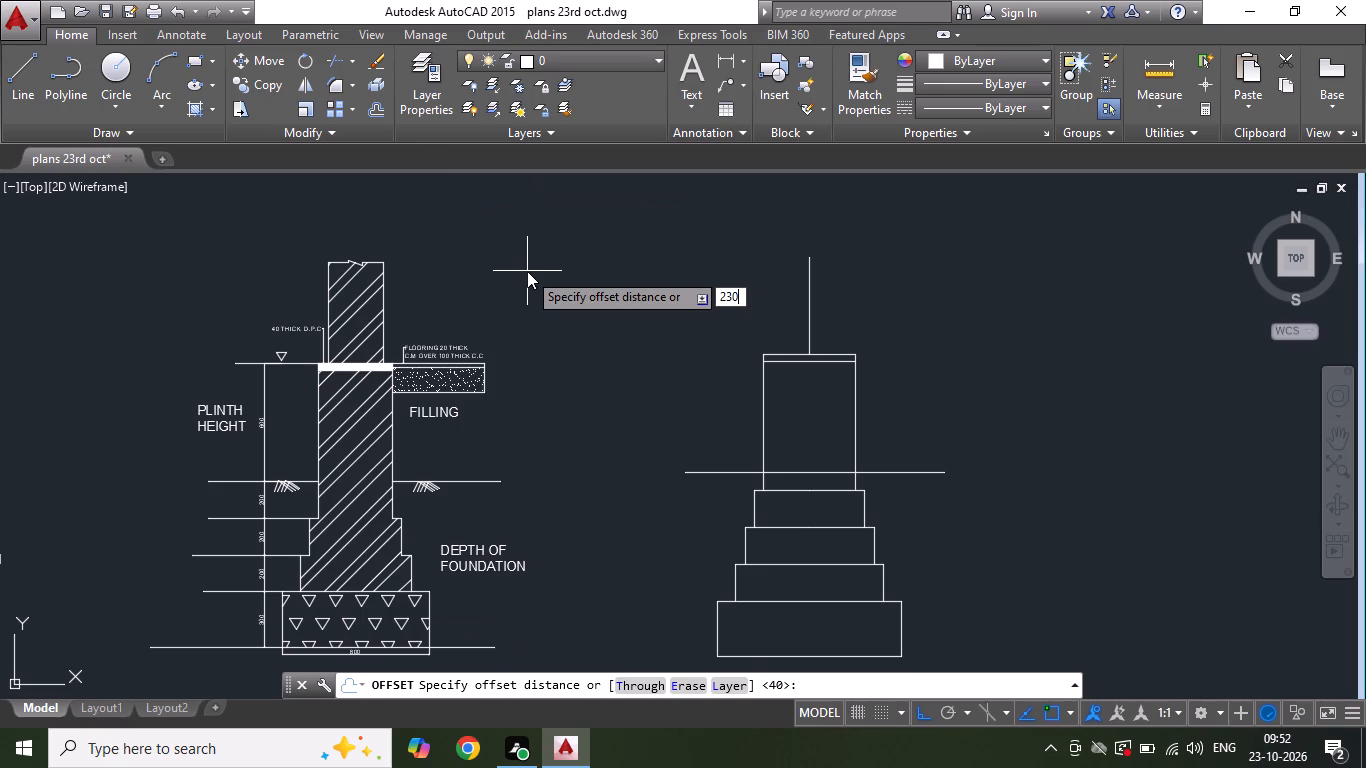
key(BackSpace)
key(BackSpace)
key(BackSpace)
text(00)
key(Return)
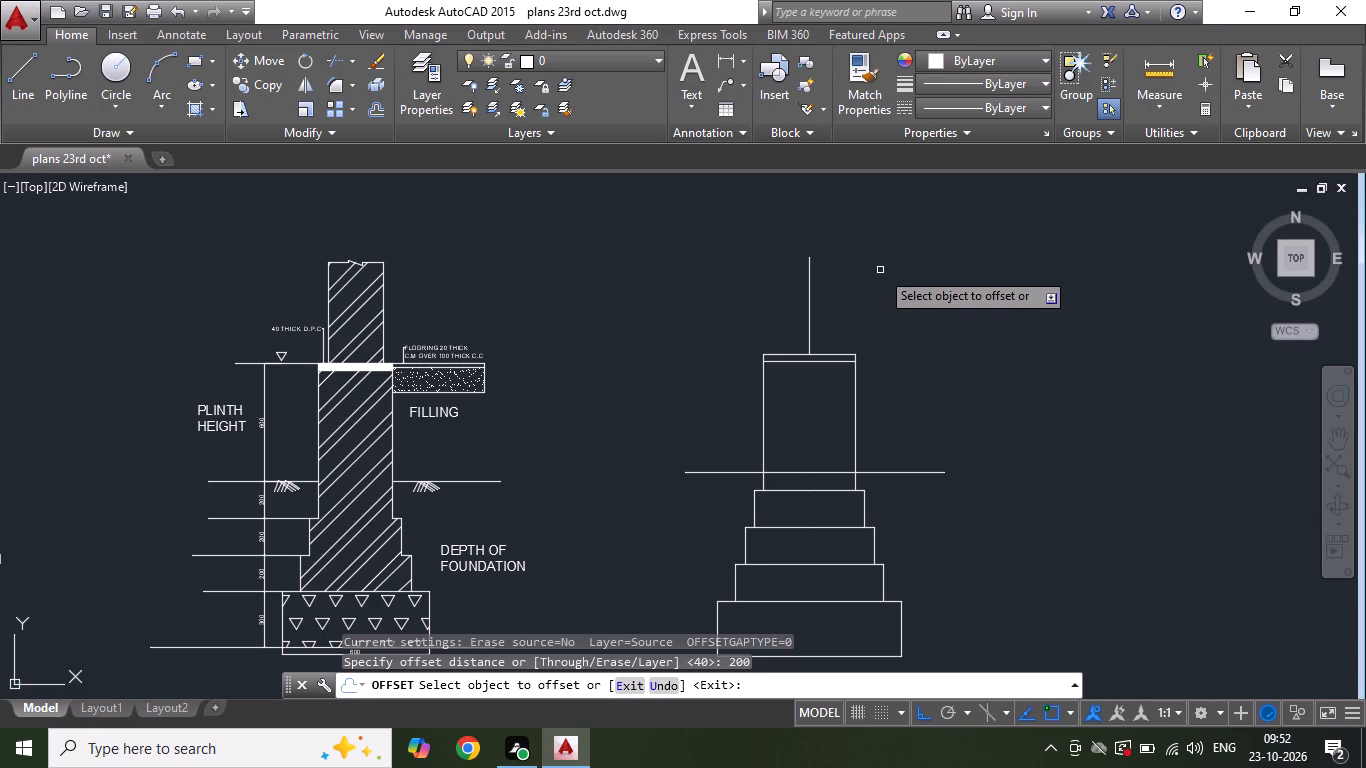
click(811, 298)
click(851, 292)
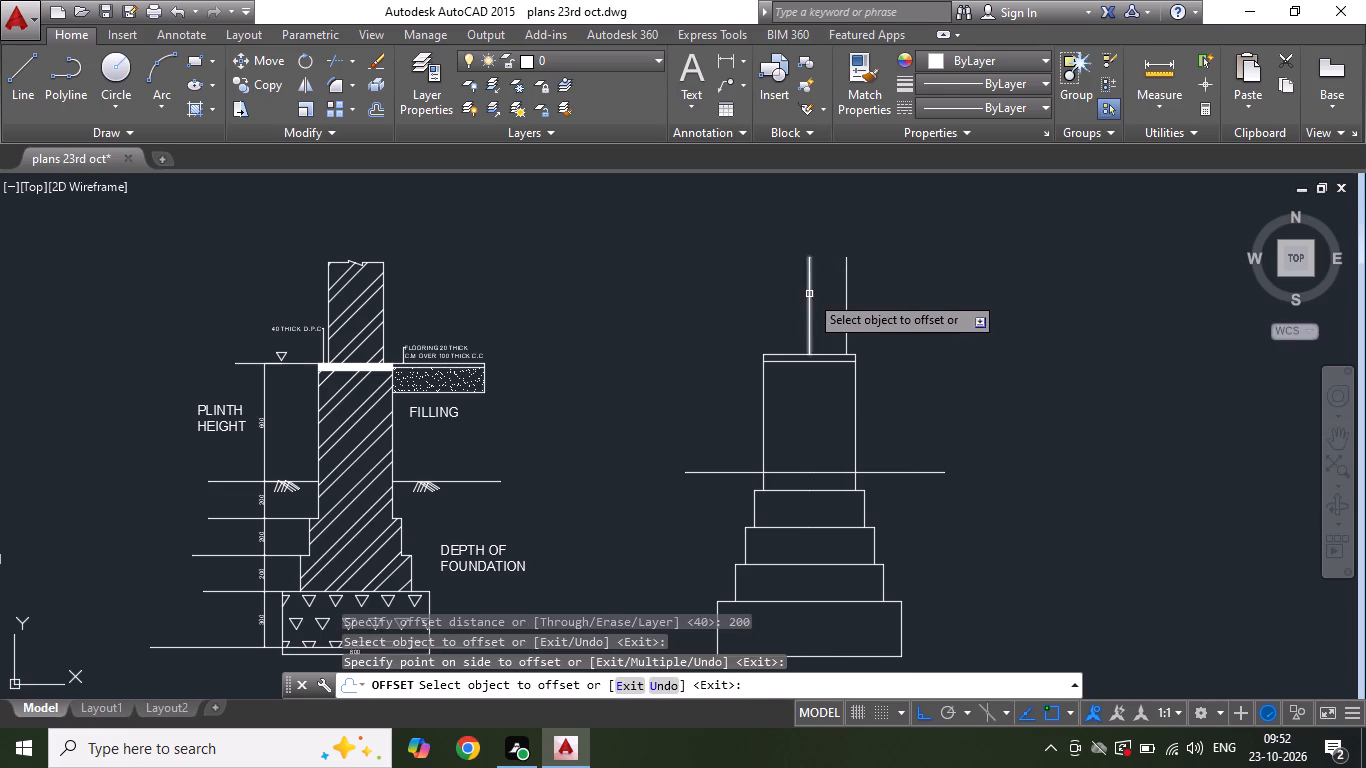
click(808, 294)
click(724, 308)
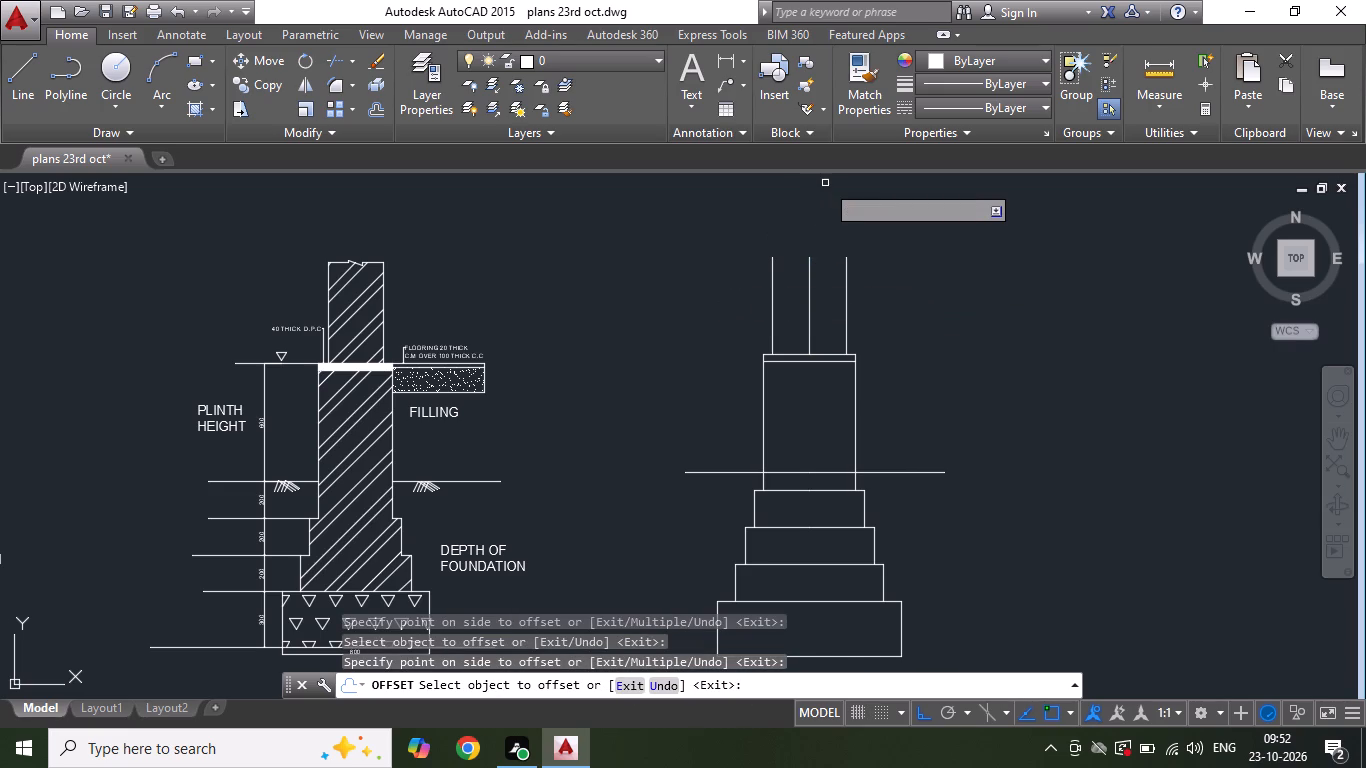
key(Escape)
Draw a horizontal line closing the top of the upper wall between its two faces.
scroll(813, 268, up, 1)
click(29, 84)
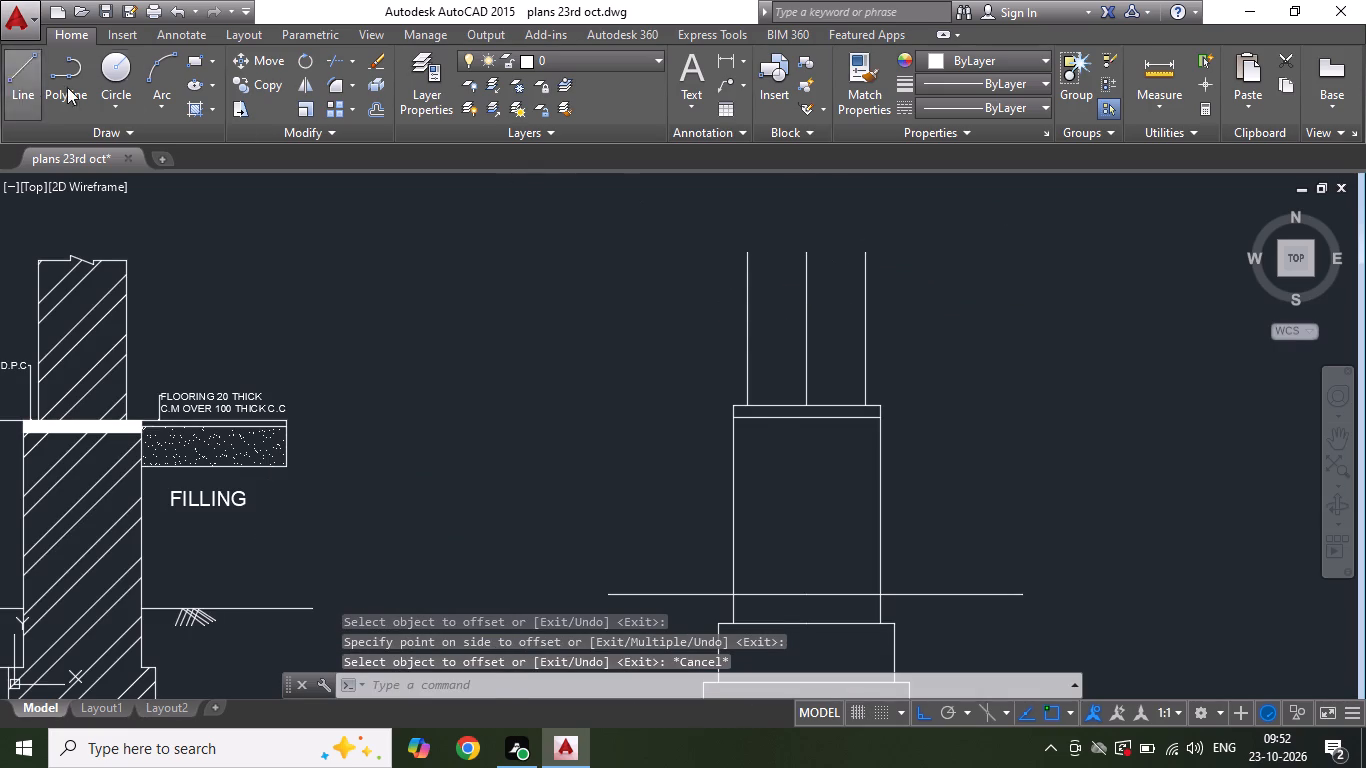
click(744, 251)
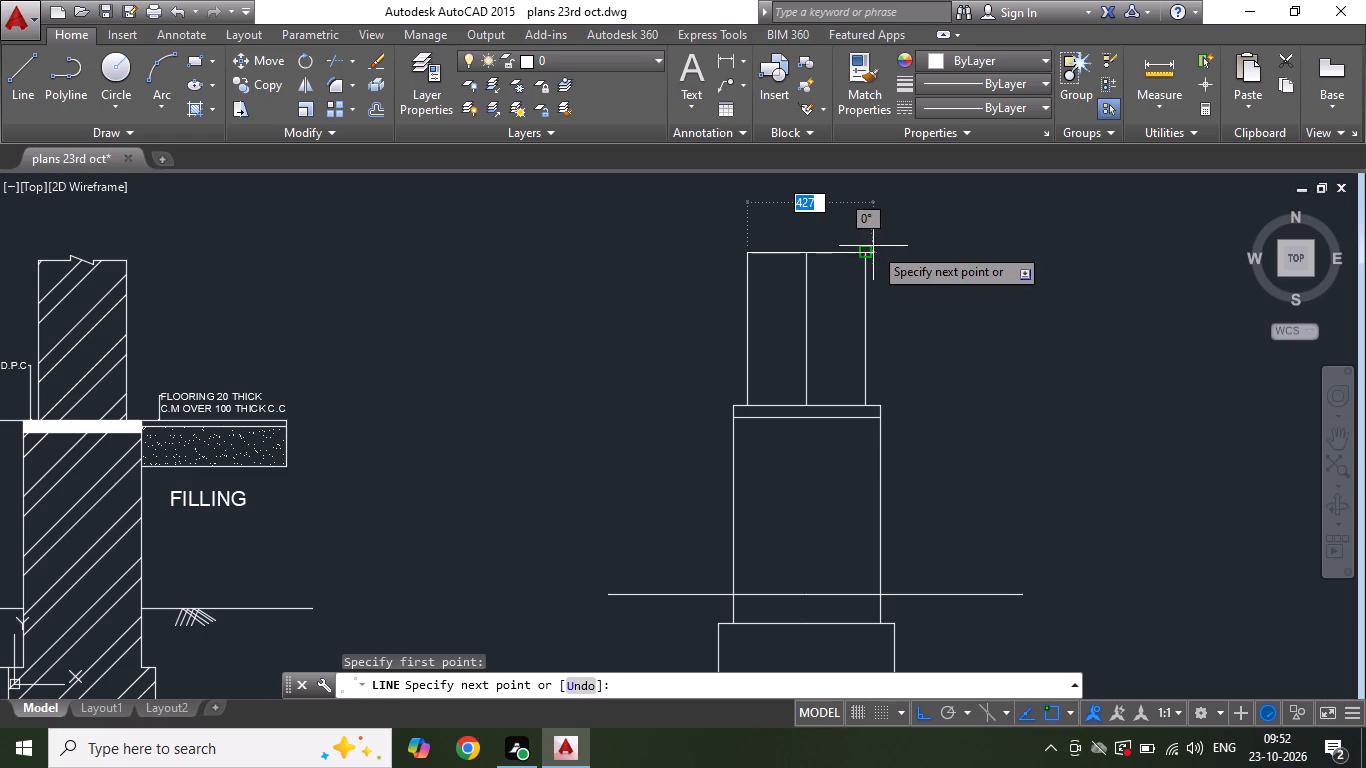
click(868, 248)
key(Escape)
Erase the vertical centre line inside the upper wall.
drag(825, 305, 804, 311)
click(780, 324)
key(Delete)
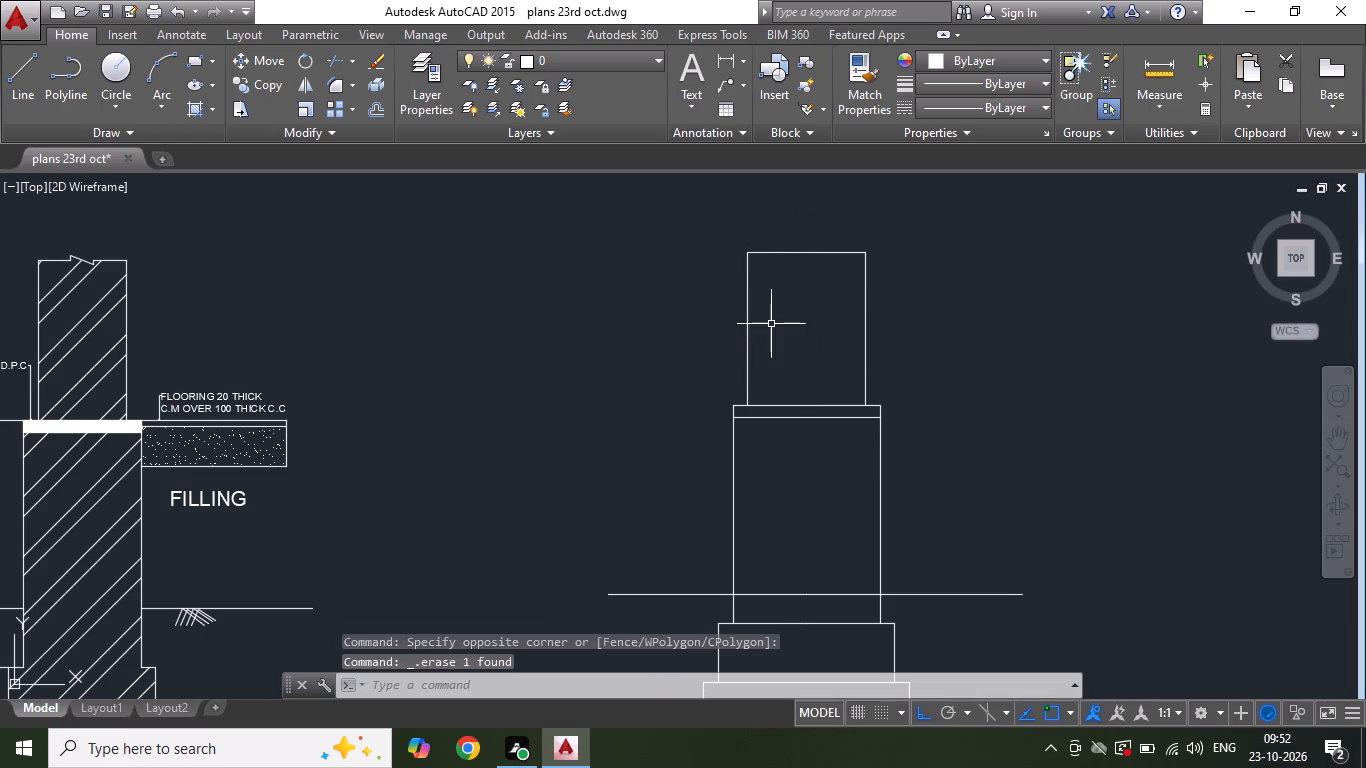
Save the drawing.
key(ctrl+s)
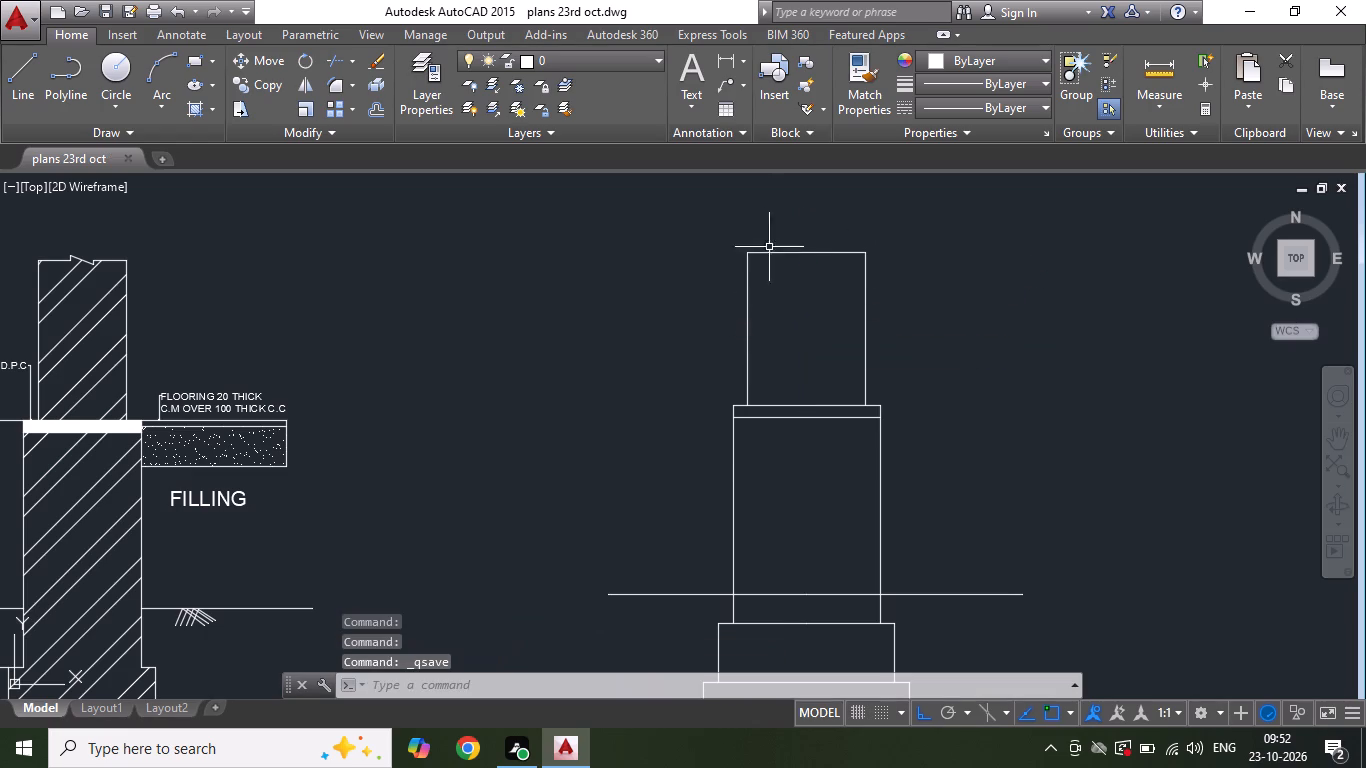
Fill the 40 thick strip on top of the third section's plinth wall with a SOLID hatch.
scroll(767, 204, down, 1)
click(210, 109)
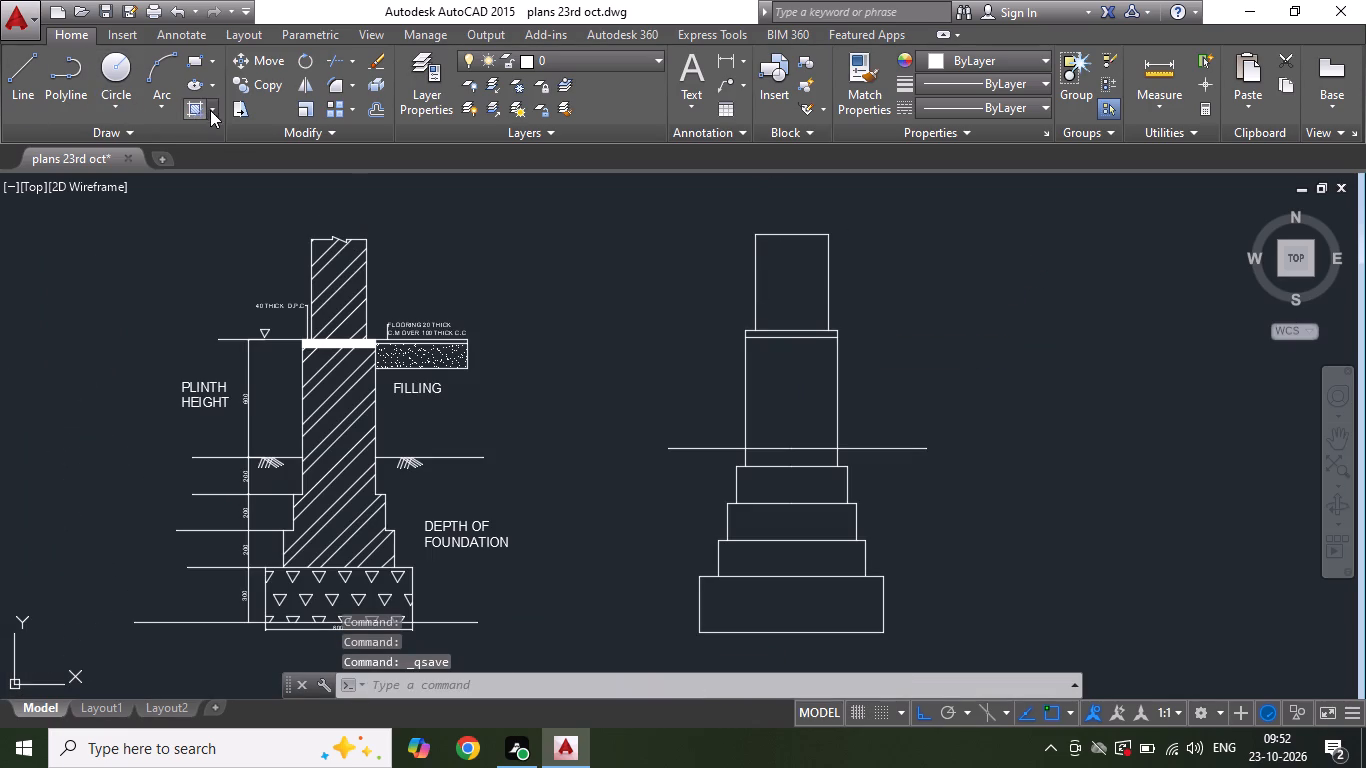
click(229, 137)
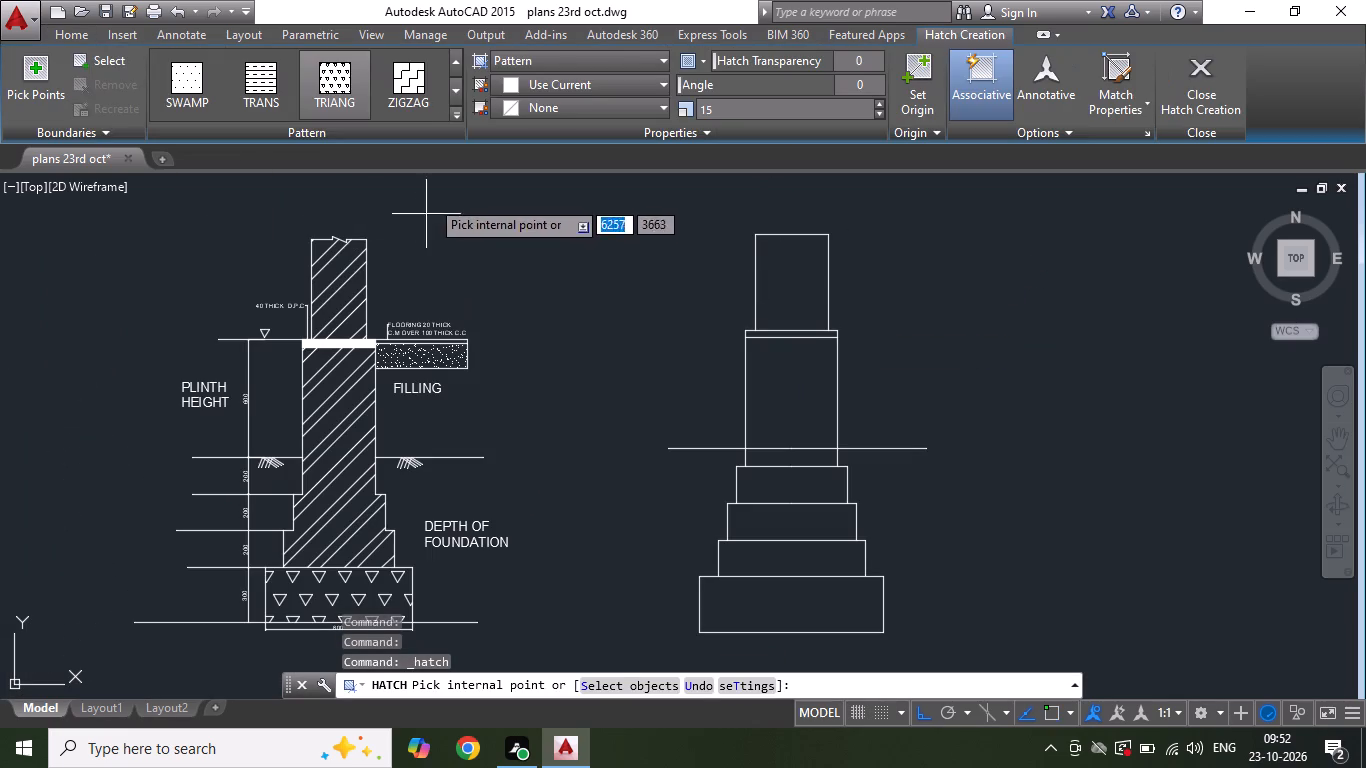
triple_click(455, 69)
triple_click(455, 68)
triple_click(455, 68)
triple_click(455, 68)
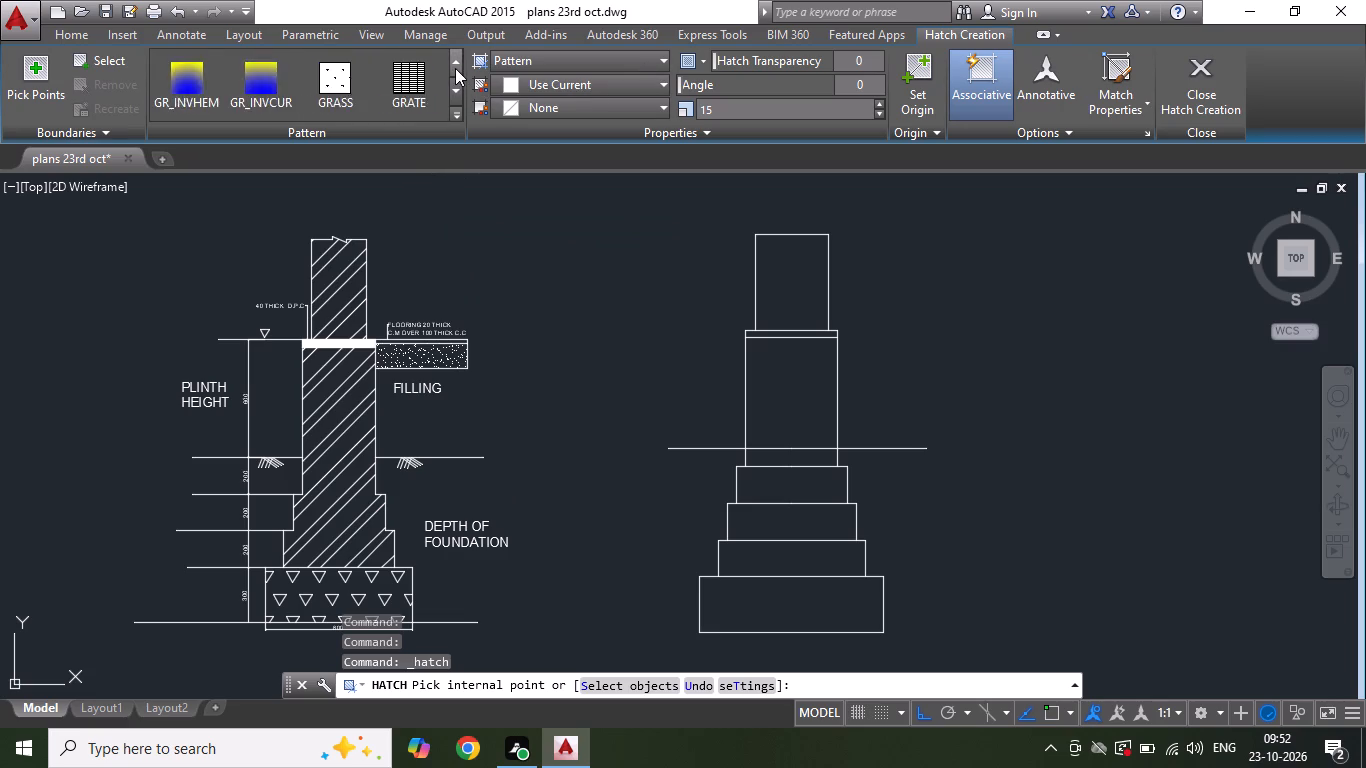
triple_click(455, 68)
triple_click(455, 68)
triple_click(455, 68)
triple_click(455, 68)
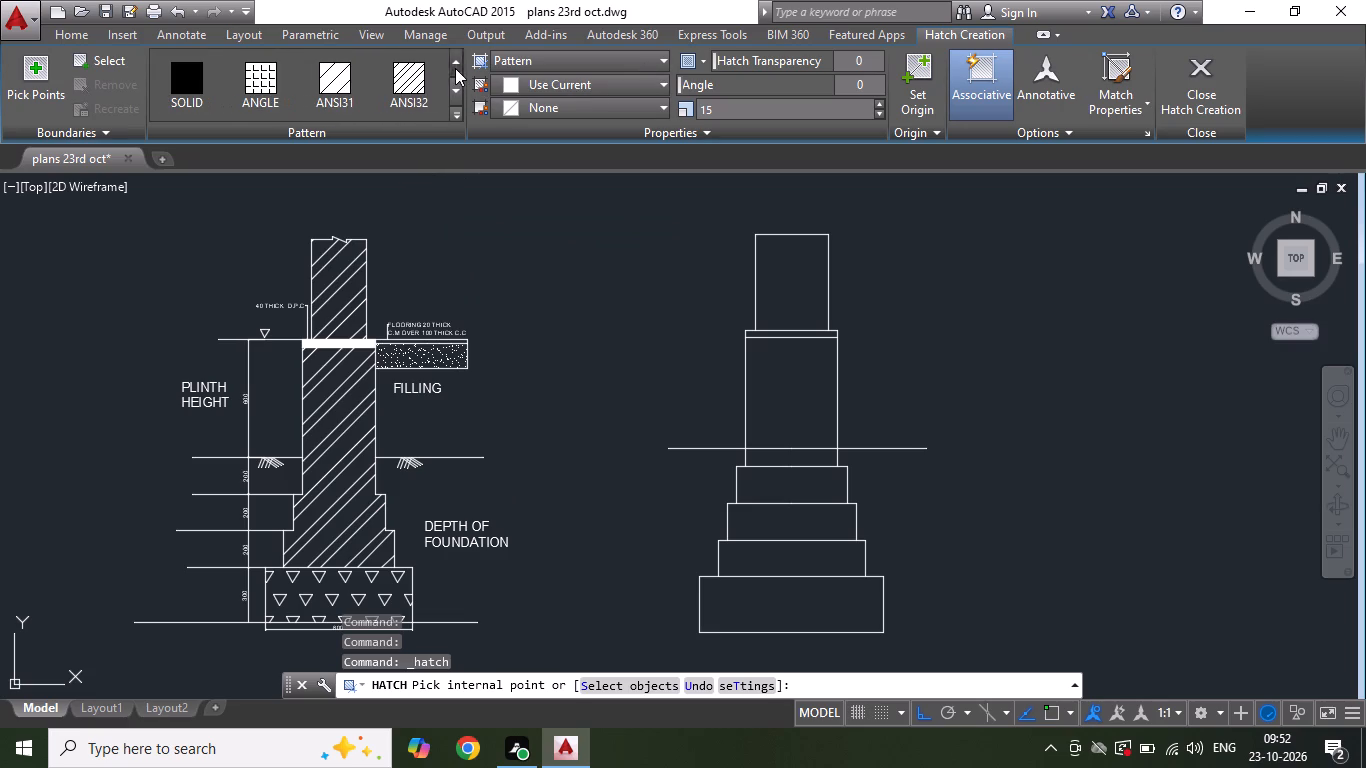
click(186, 98)
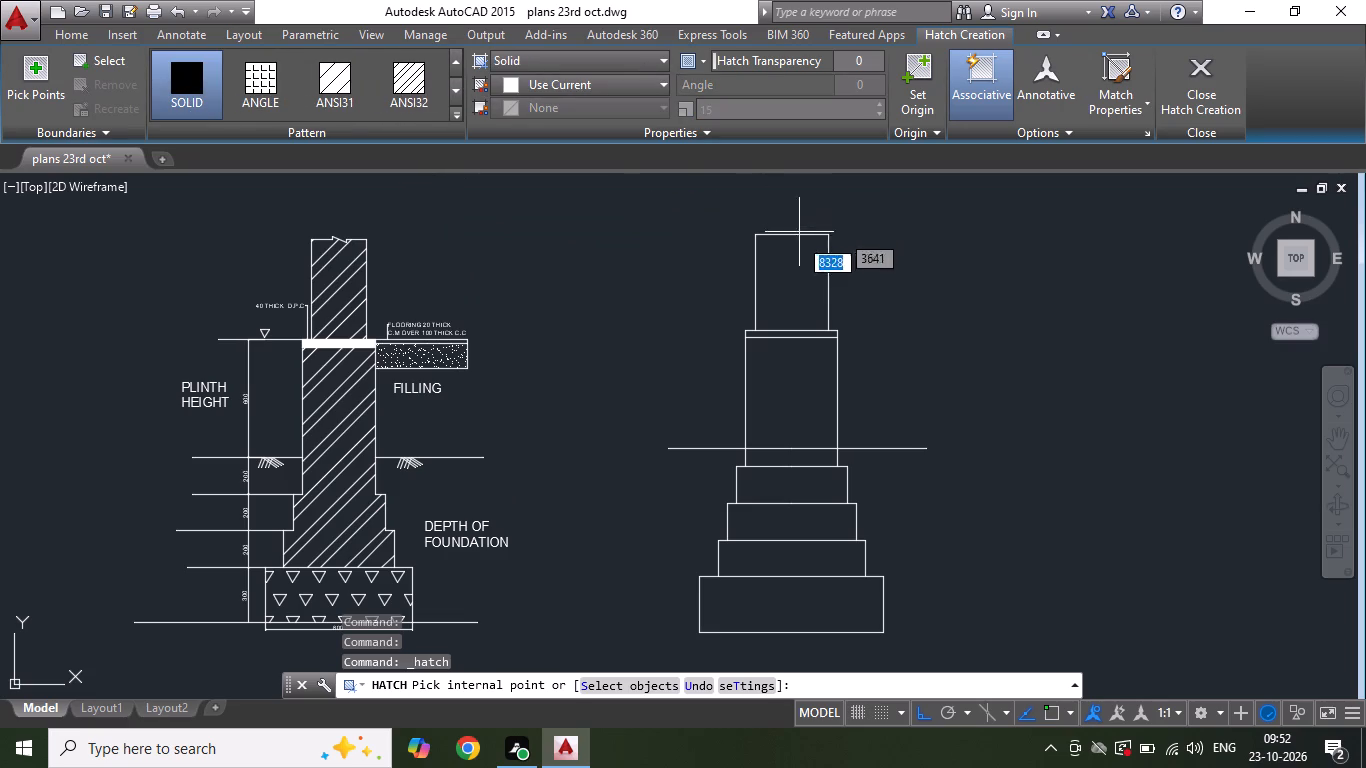
scroll(791, 273, up, 2)
click(754, 391)
scroll(729, 314, down, 2)
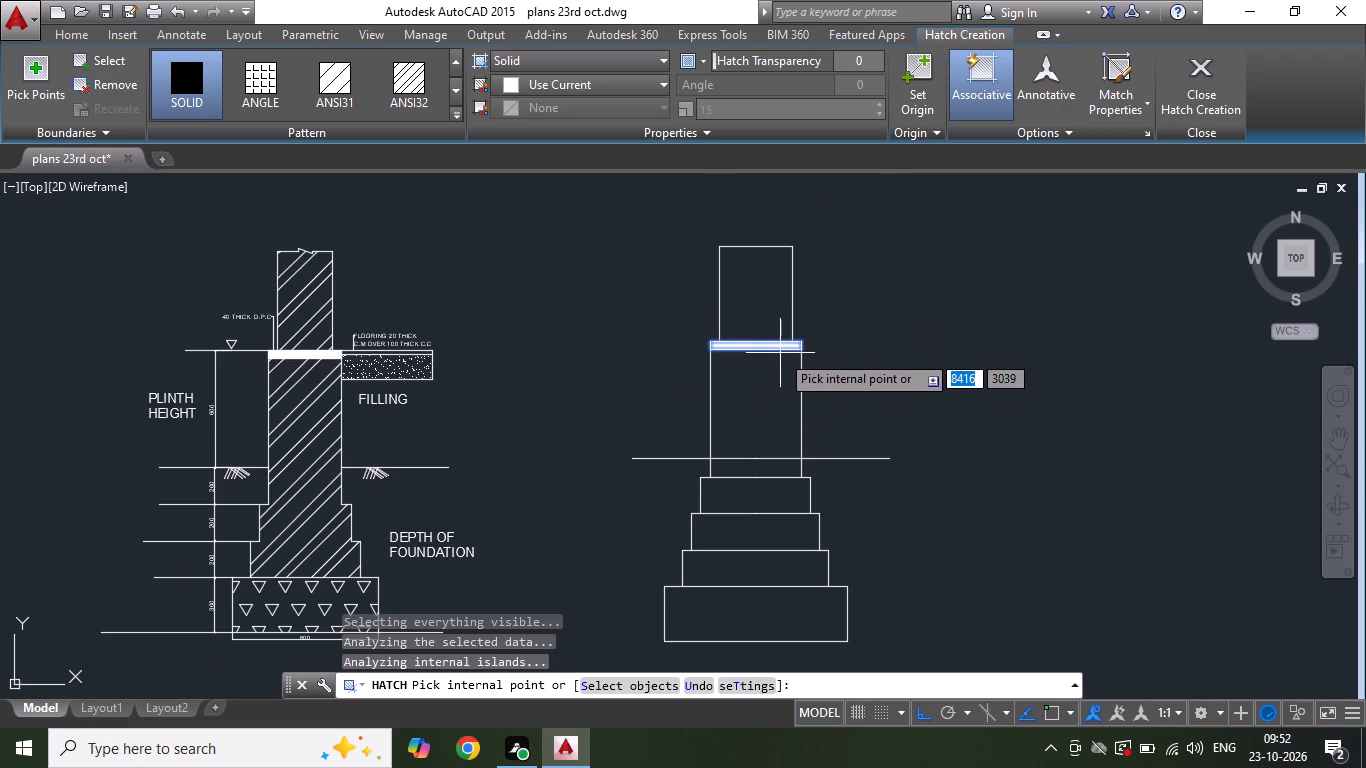
scroll(768, 362, down, 1)
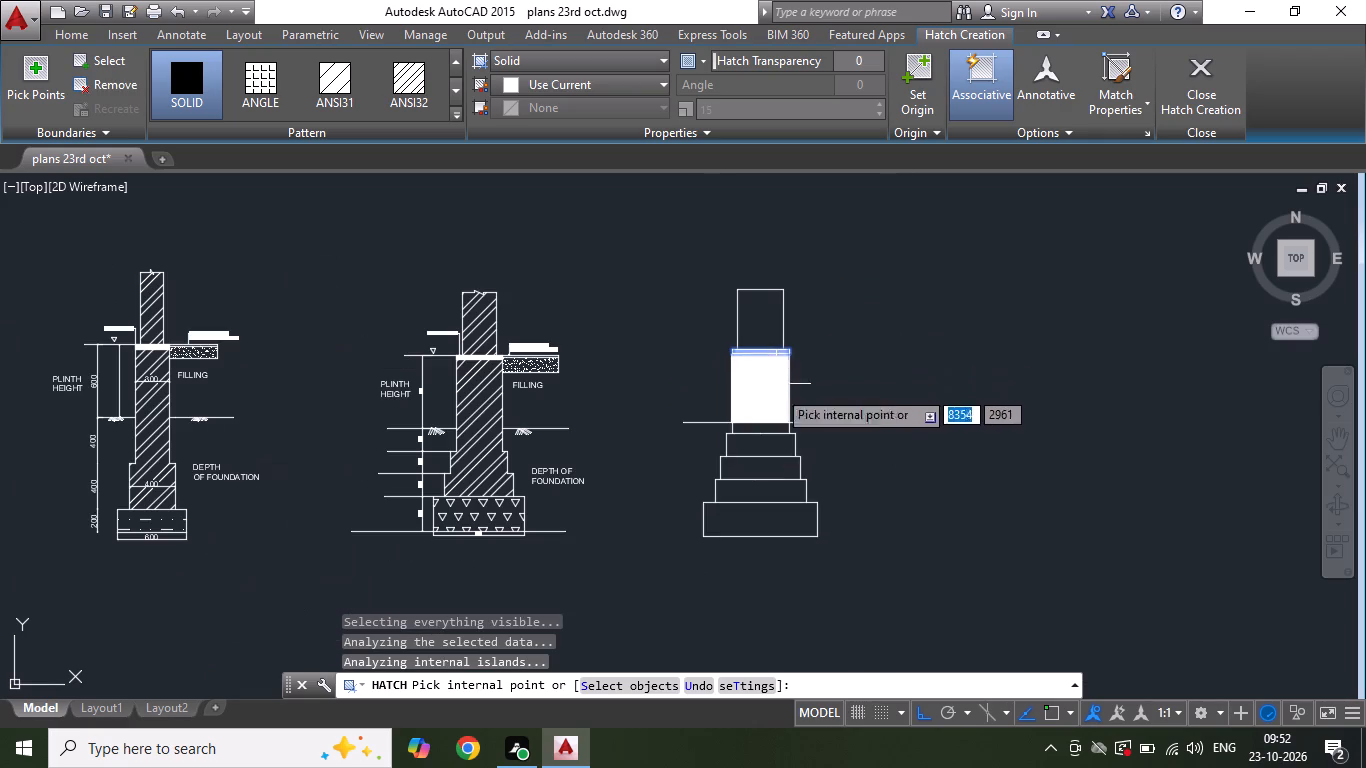
key(Escape)
Trim away the ground line inside the wall and the horizontal lines inside the steps above the base, using all objects as cutting edges.
click(347, 62)
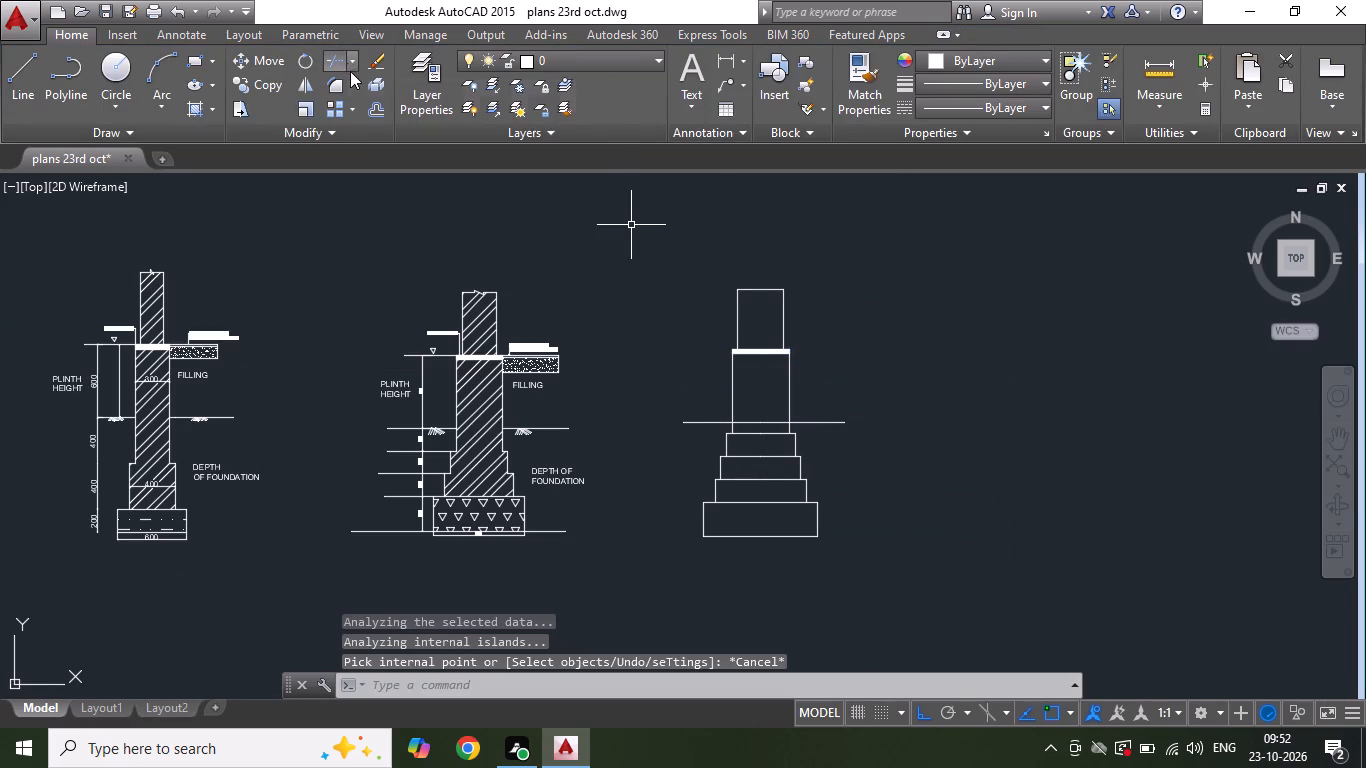
click(357, 102)
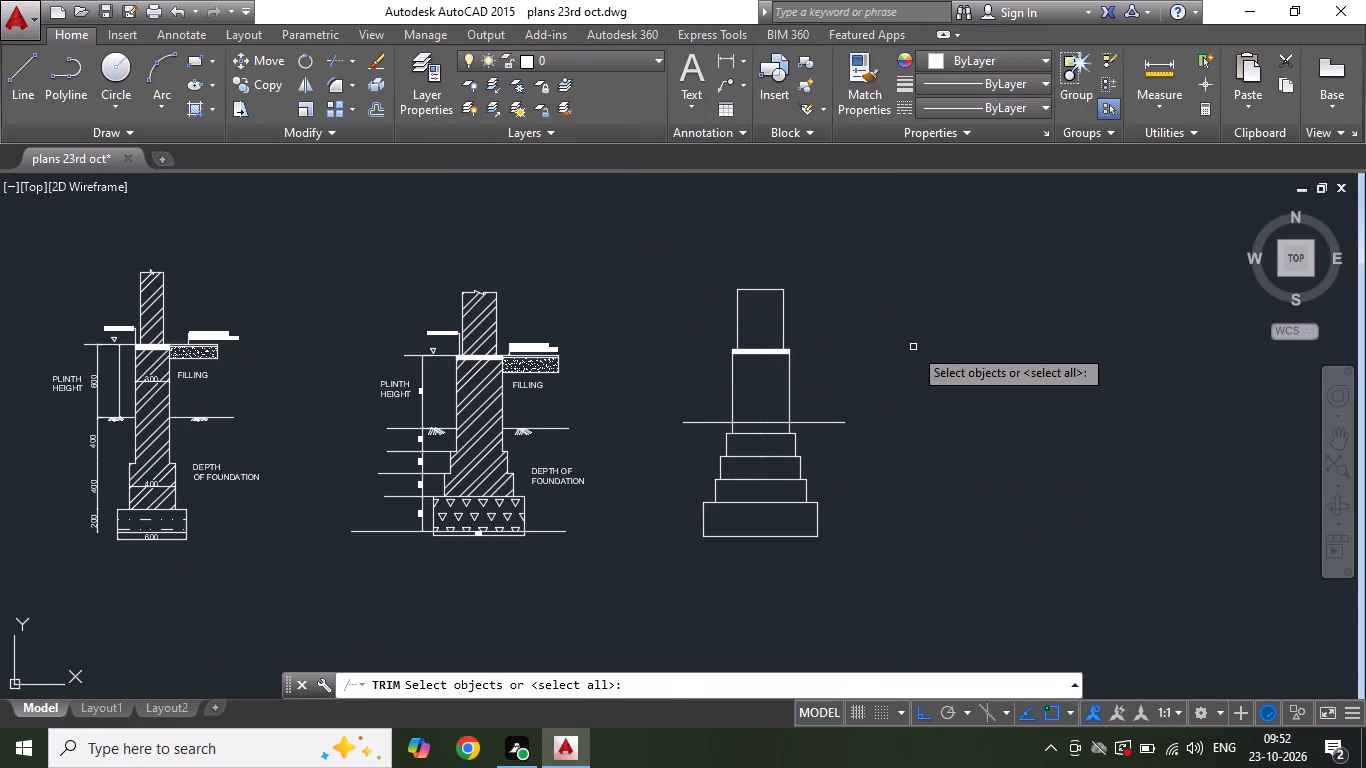
key(Return)
click(762, 423)
click(752, 418)
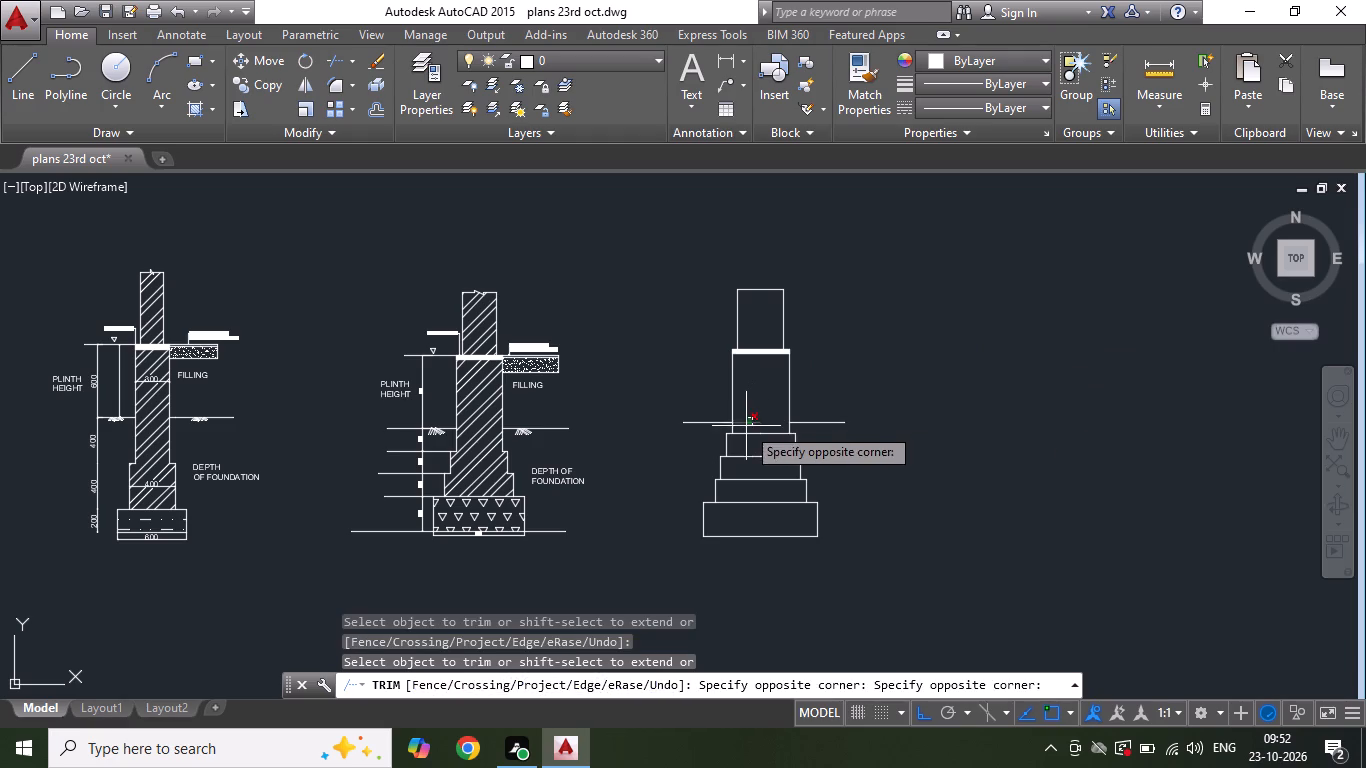
click(745, 432)
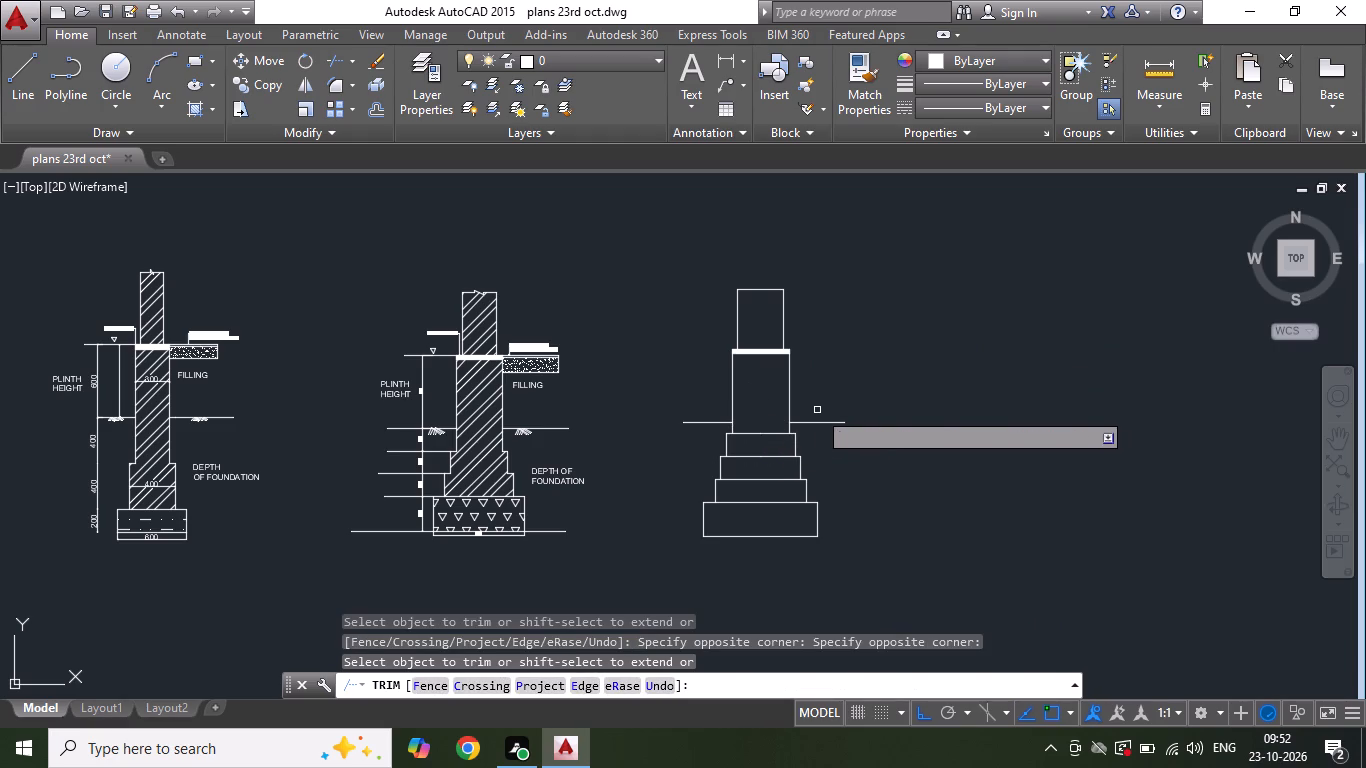
click(756, 413)
click(750, 497)
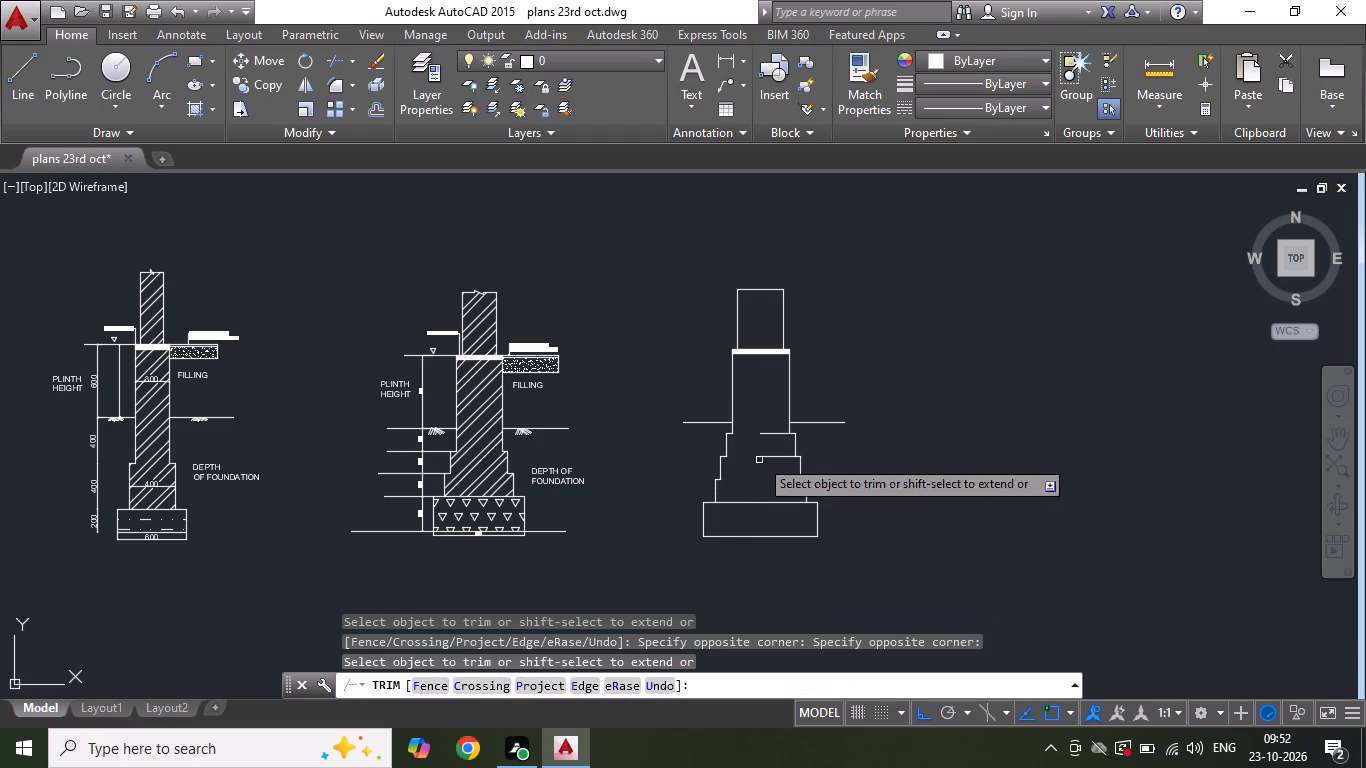
click(768, 415)
click(766, 485)
key(Escape)
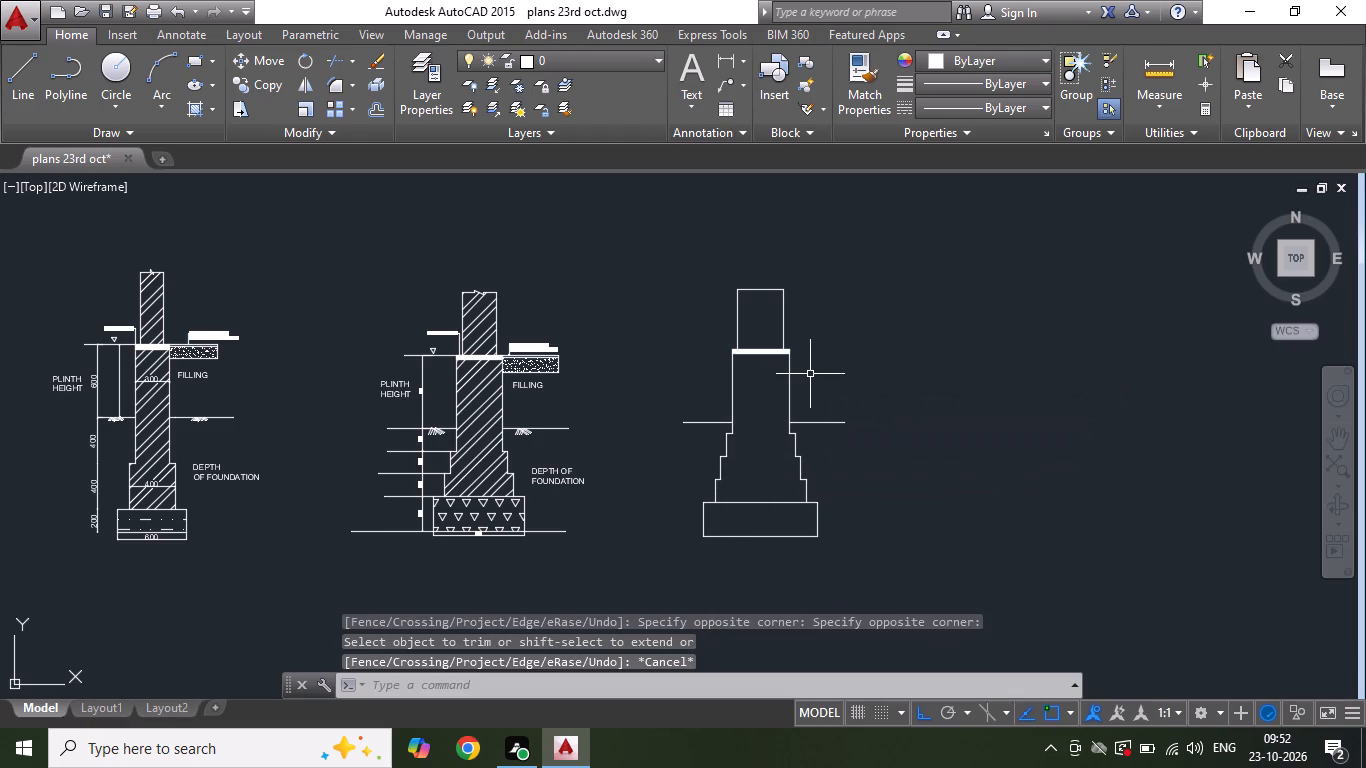
Save the drawing.
key(ctrl+s)
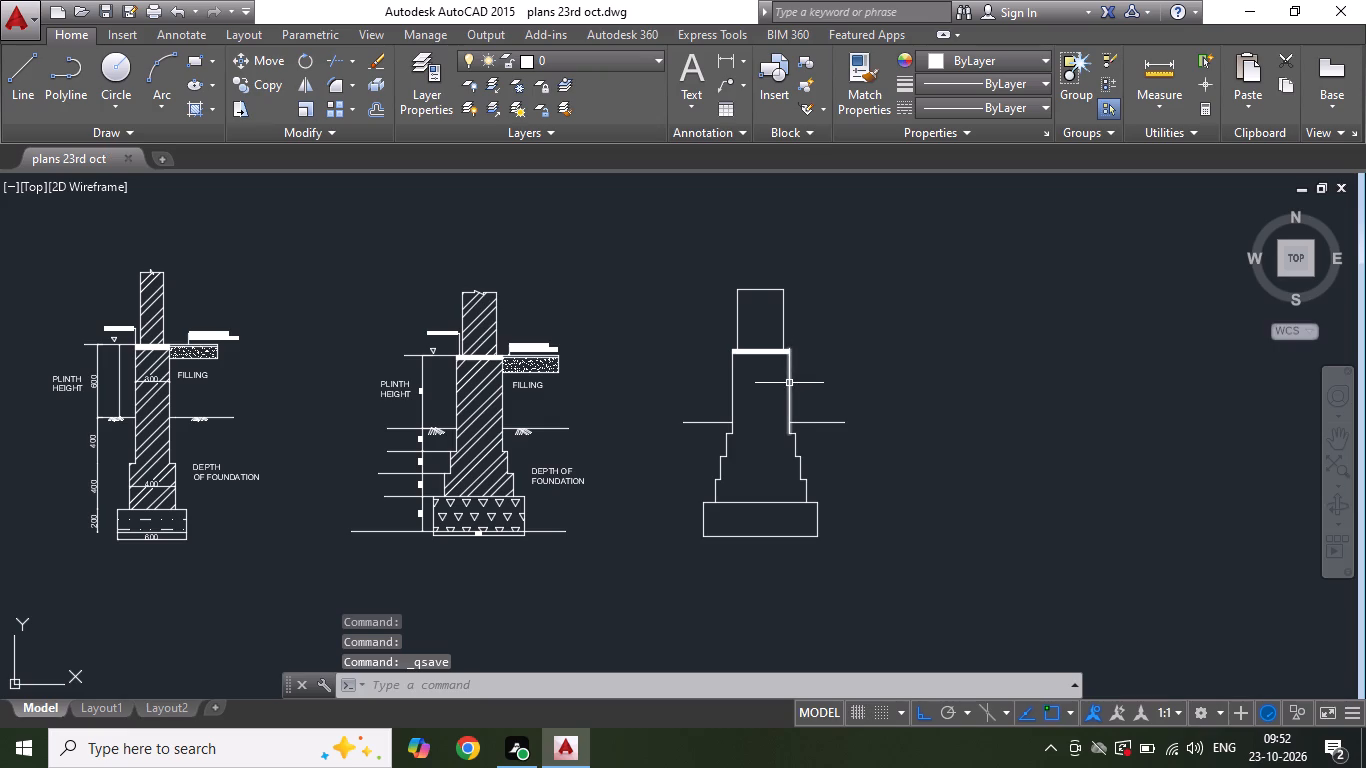
Hatch the third section's plinth wall and stepped footing with the ANSI32 pattern at scale 15.
click(217, 115)
click(228, 143)
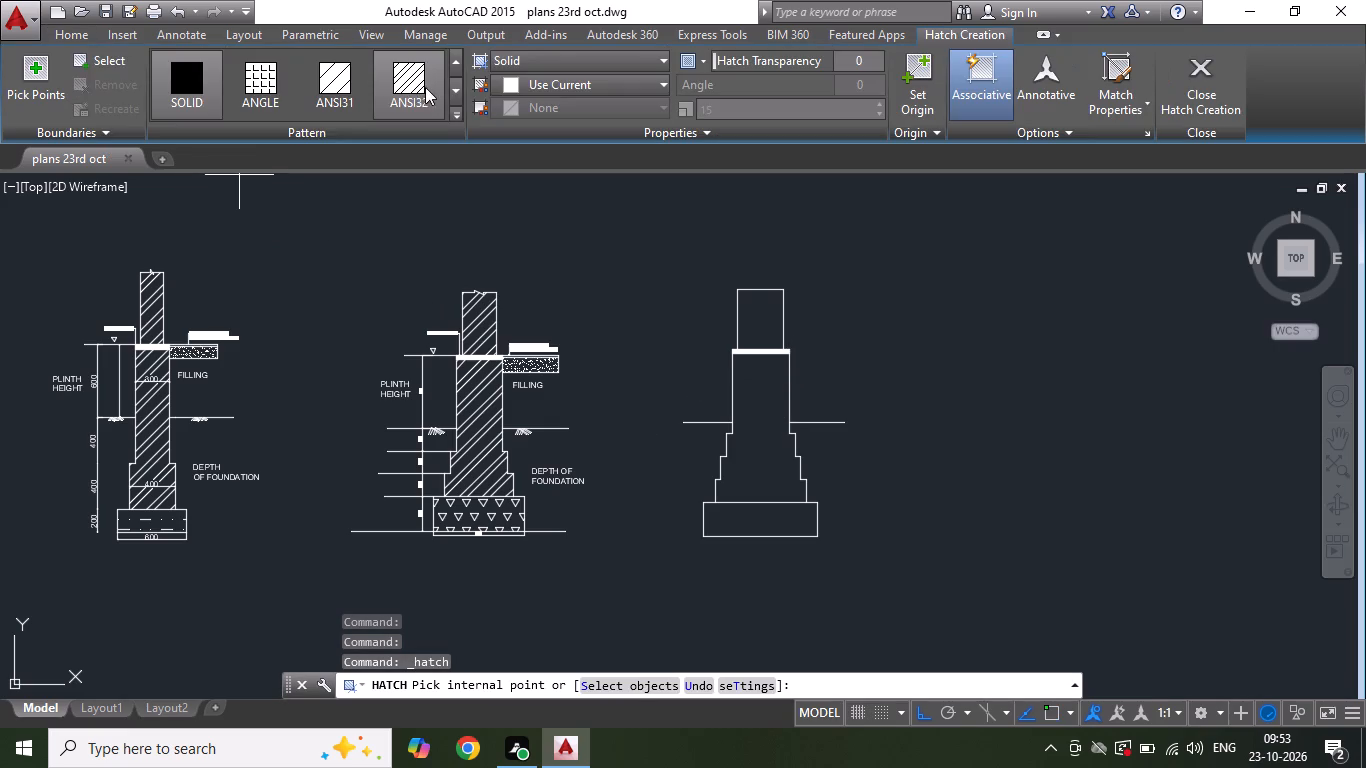
click(425, 87)
click(781, 409)
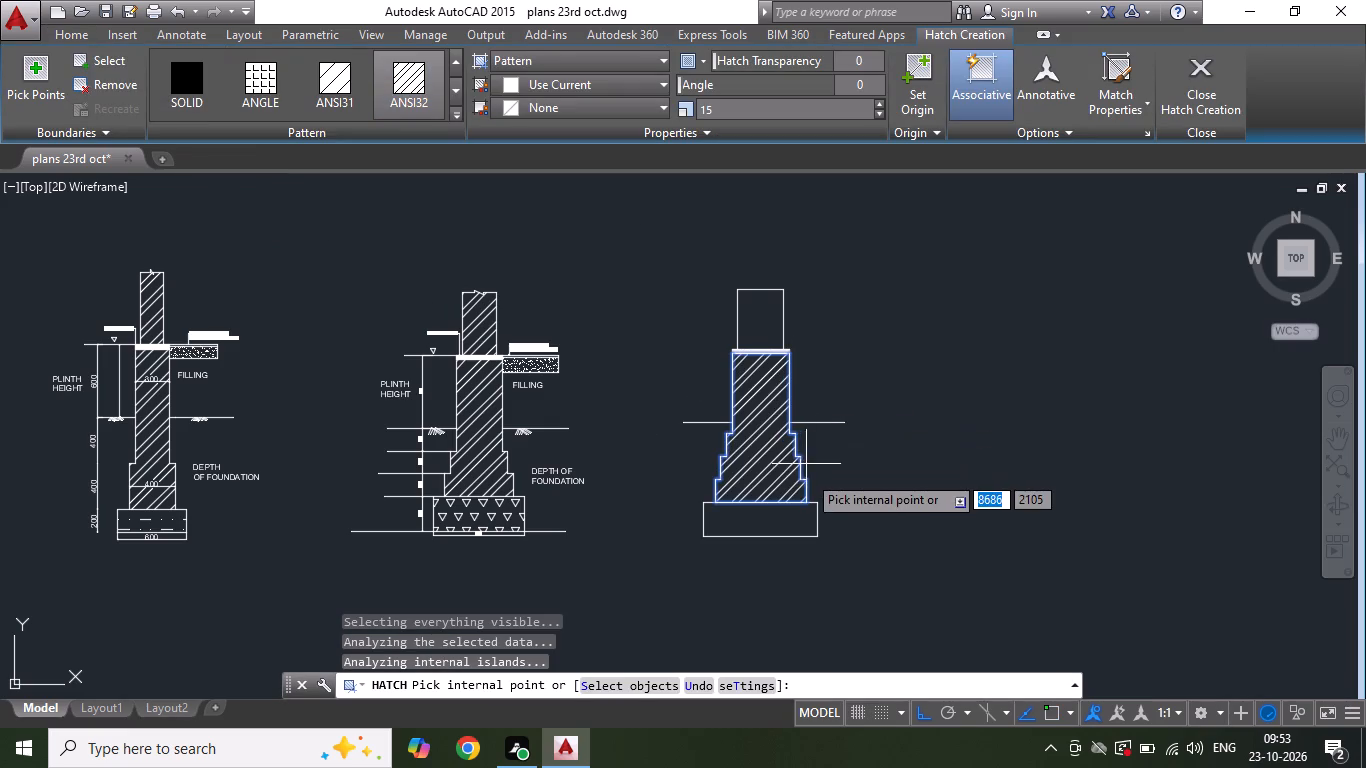
key(Escape)
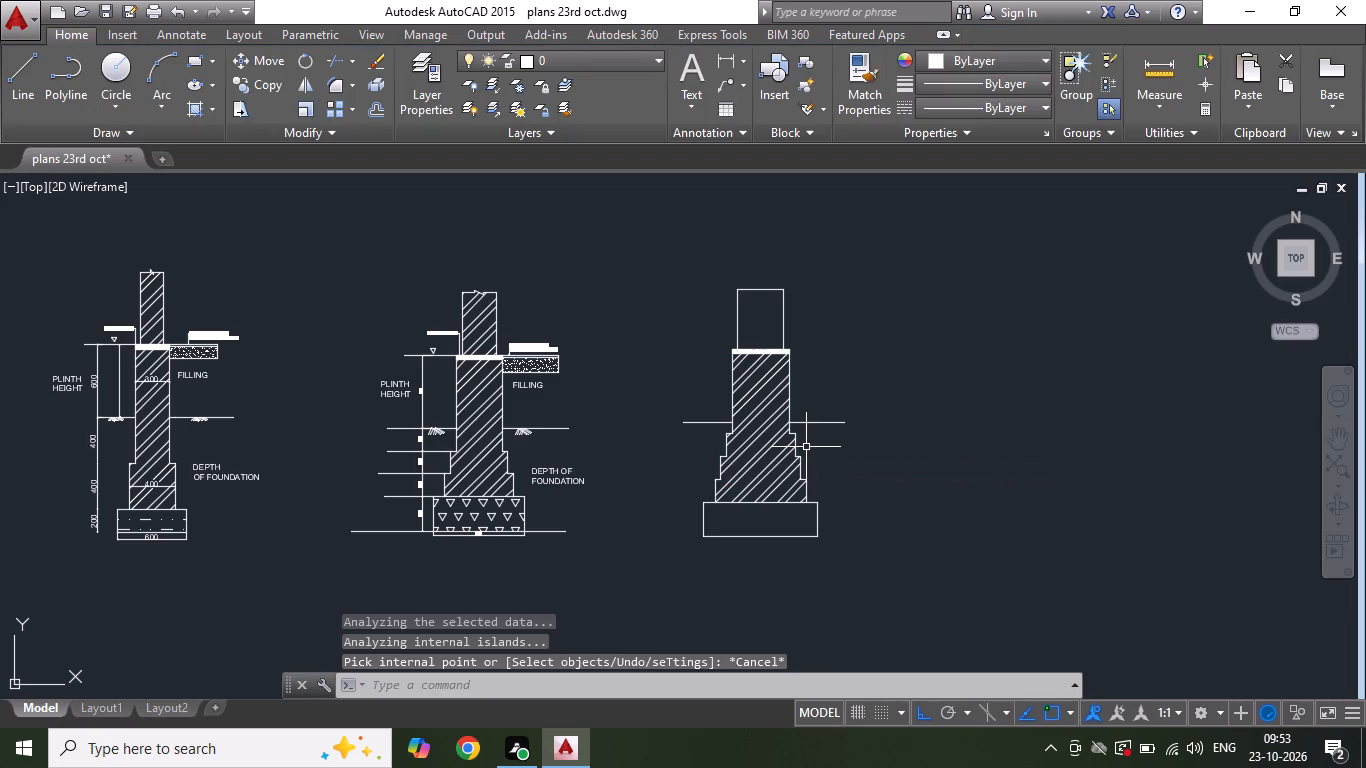
Save the drawing.
key(ctrl+s)
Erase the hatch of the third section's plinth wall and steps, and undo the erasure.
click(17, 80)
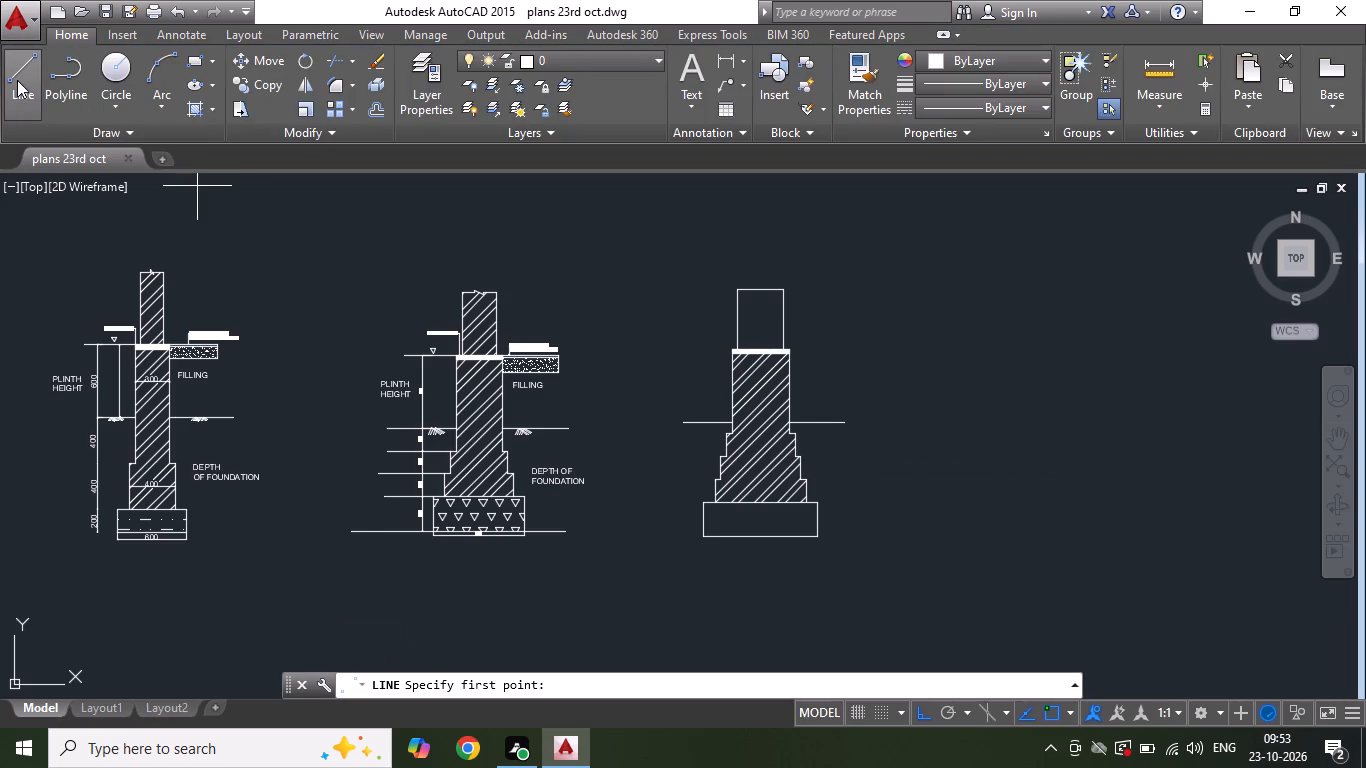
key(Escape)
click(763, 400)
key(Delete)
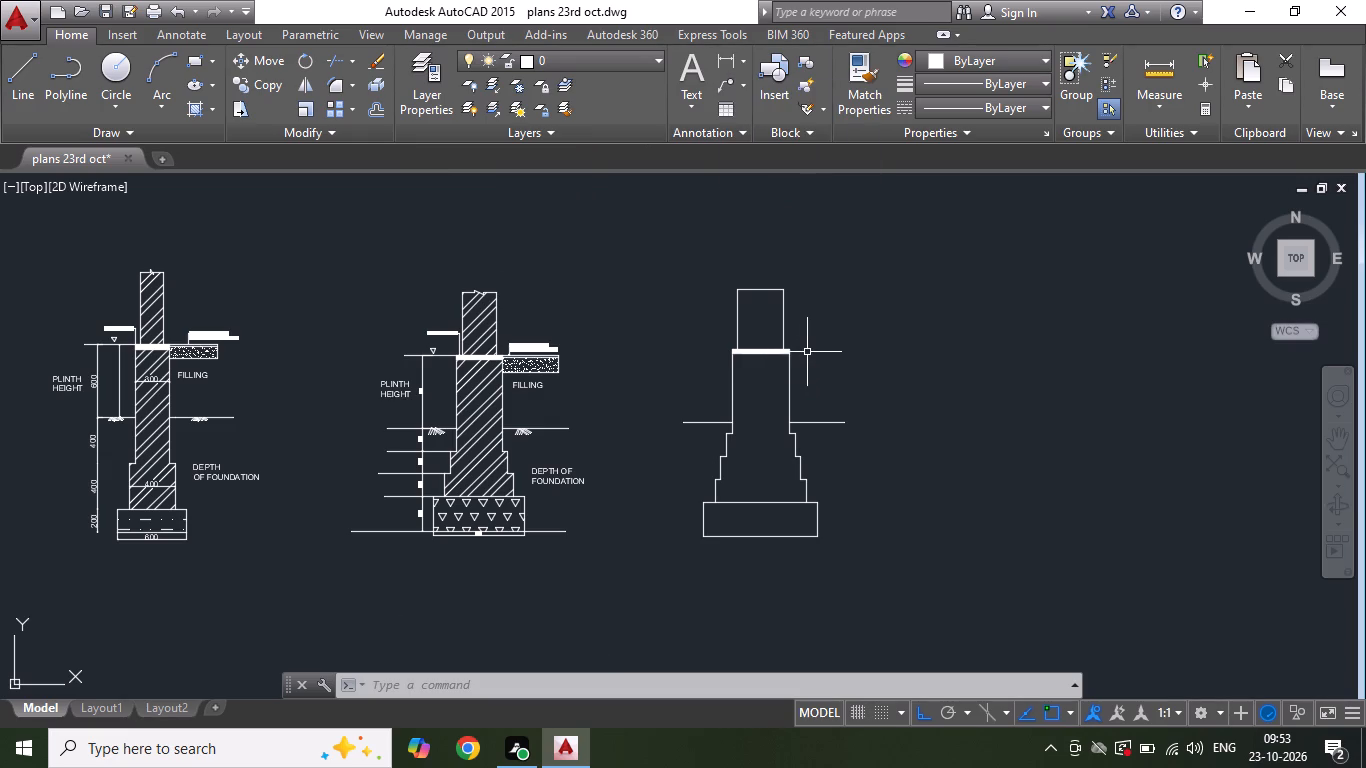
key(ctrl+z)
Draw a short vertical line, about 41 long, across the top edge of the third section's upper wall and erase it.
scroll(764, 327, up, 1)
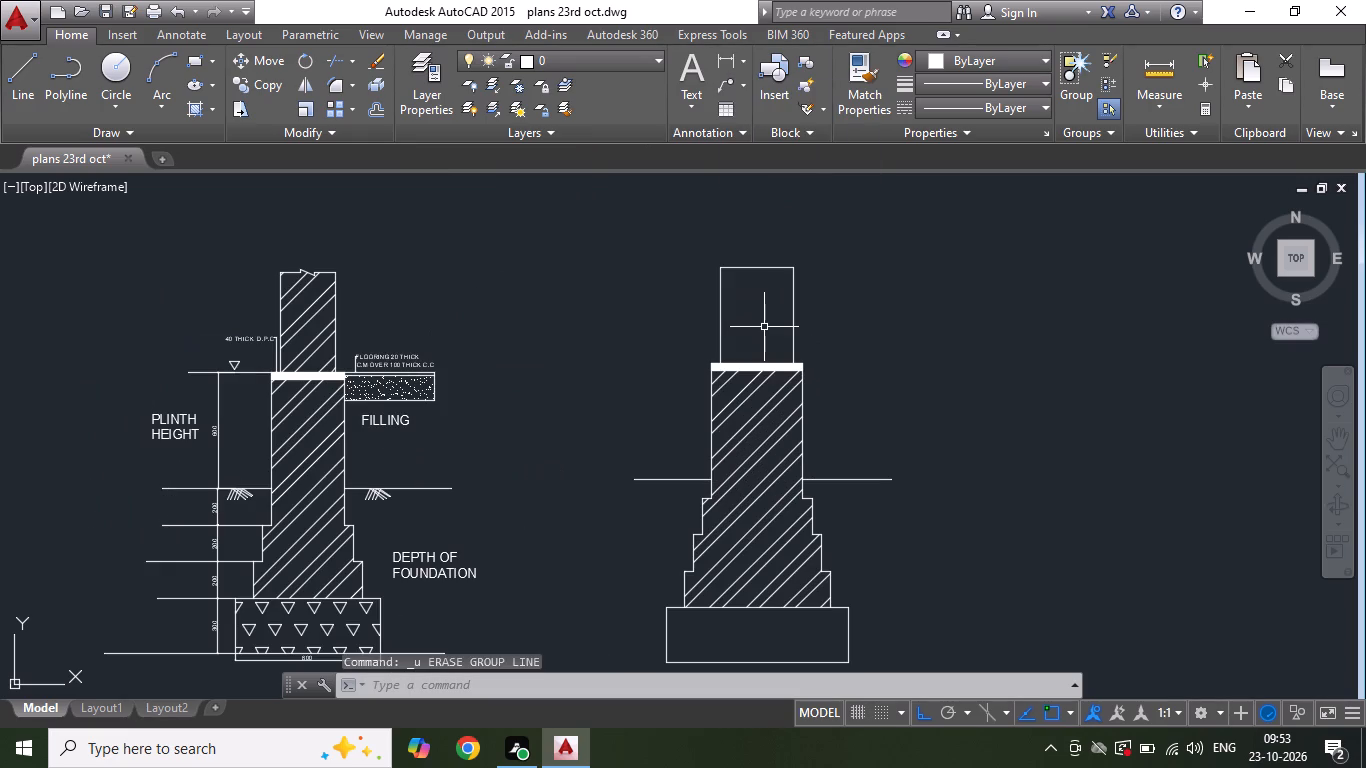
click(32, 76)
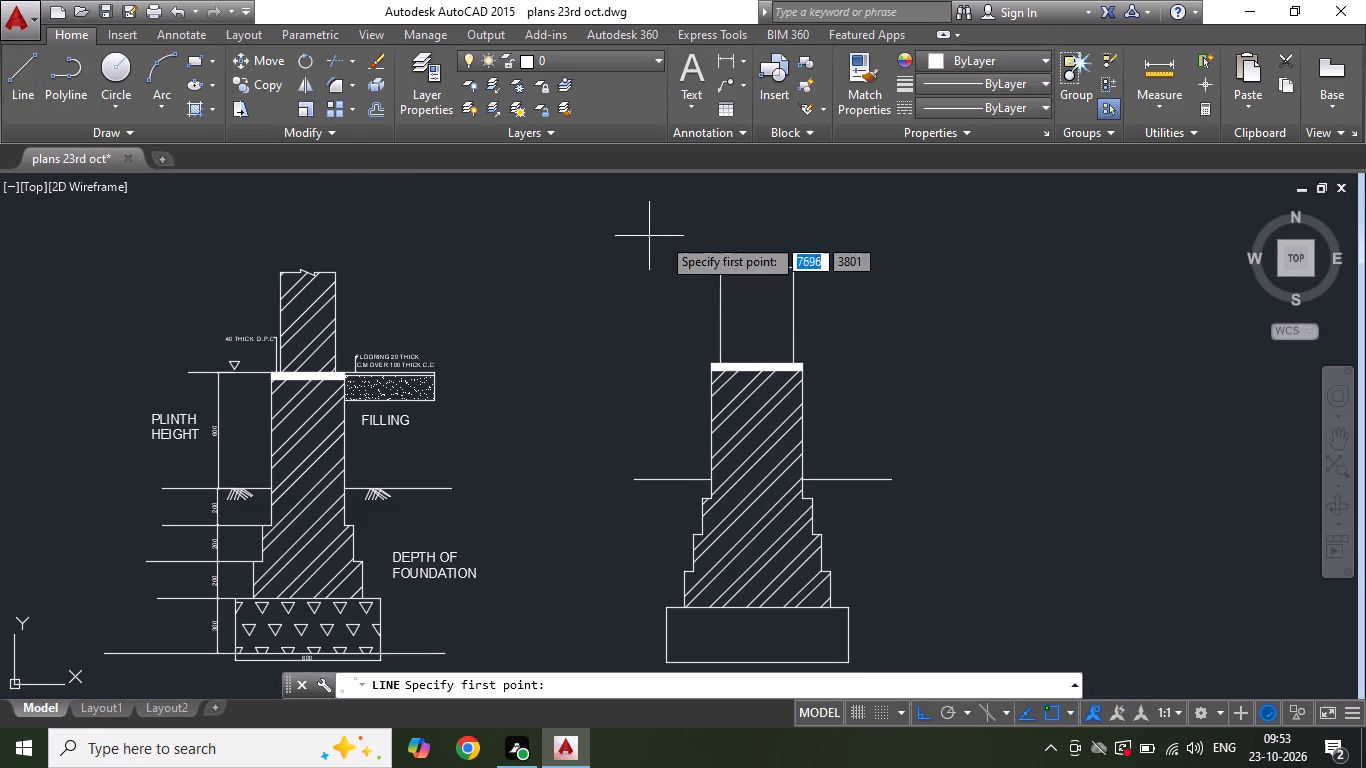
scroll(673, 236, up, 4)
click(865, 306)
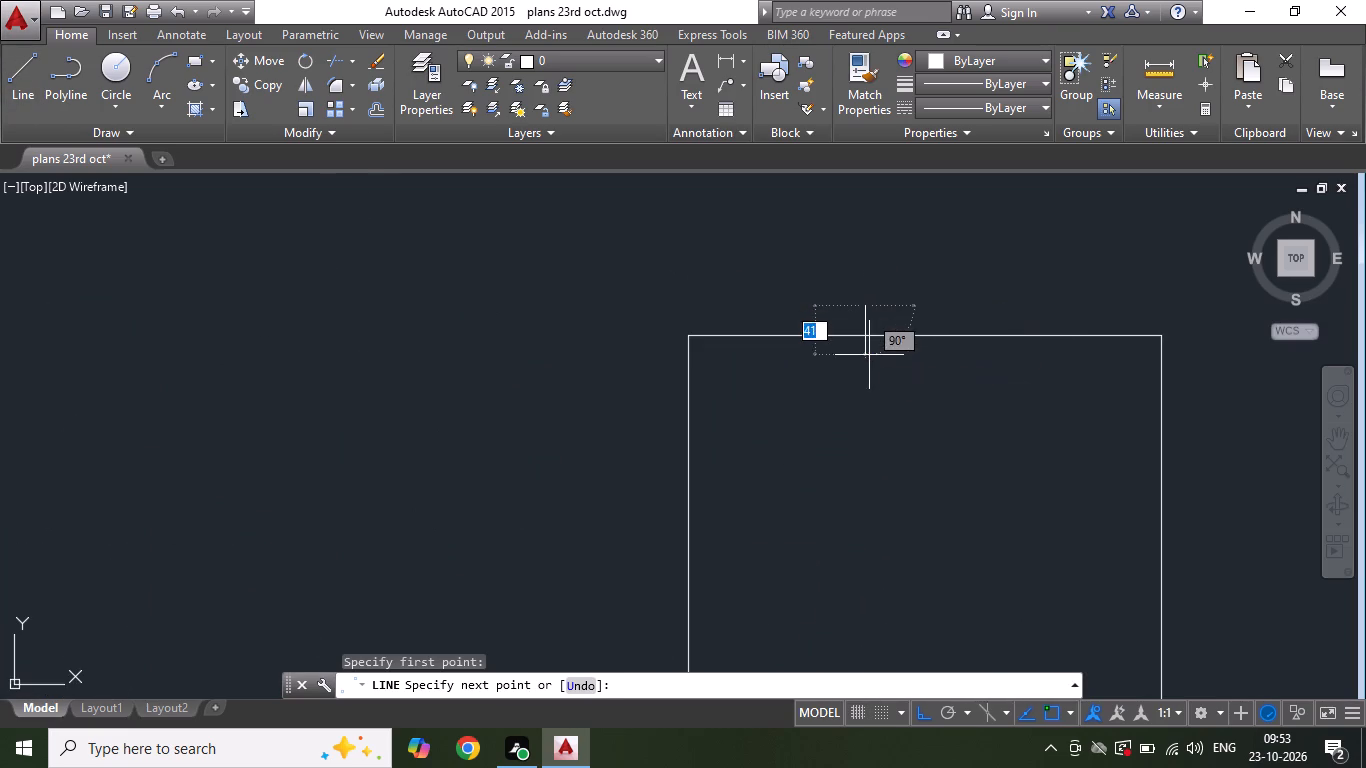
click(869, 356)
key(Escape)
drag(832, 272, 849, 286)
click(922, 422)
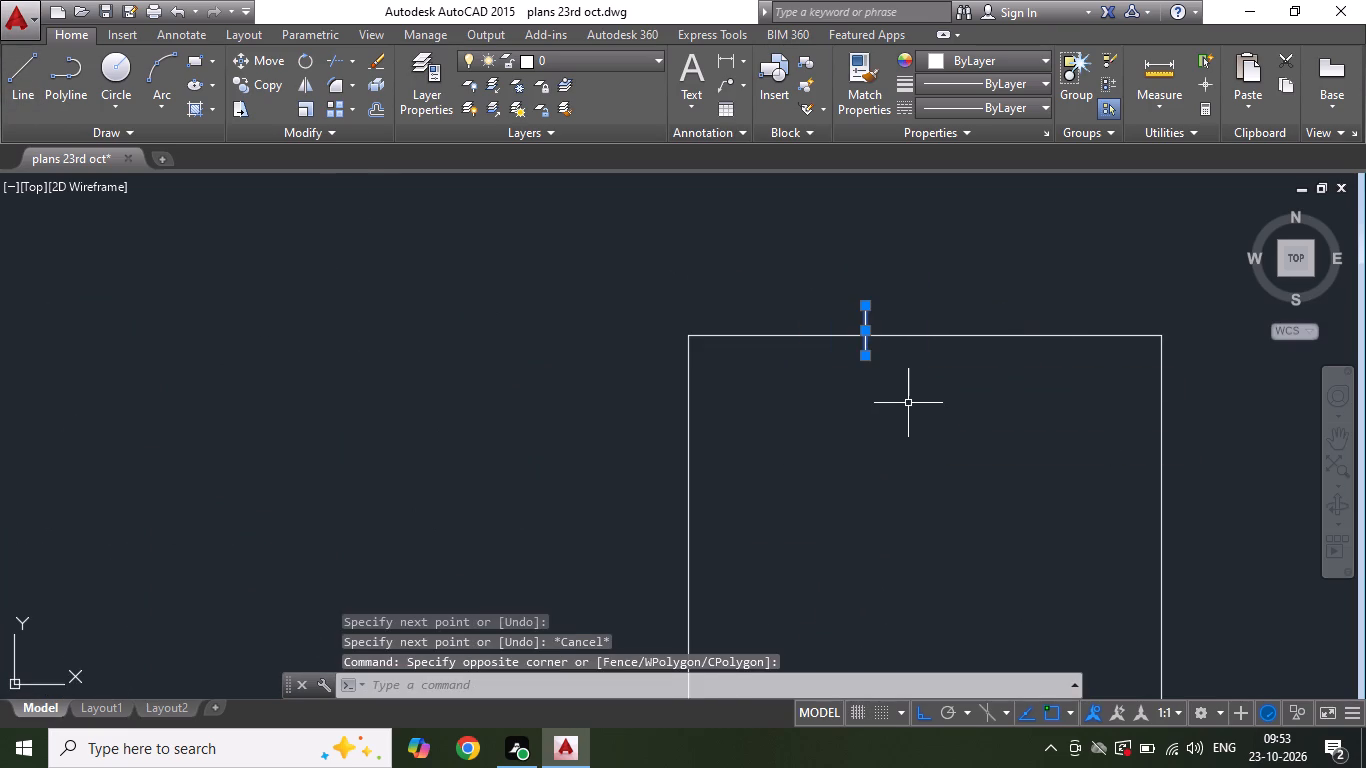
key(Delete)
Draw a small rectangle straddling the middle of the upper wall's top edge.
click(187, 61)
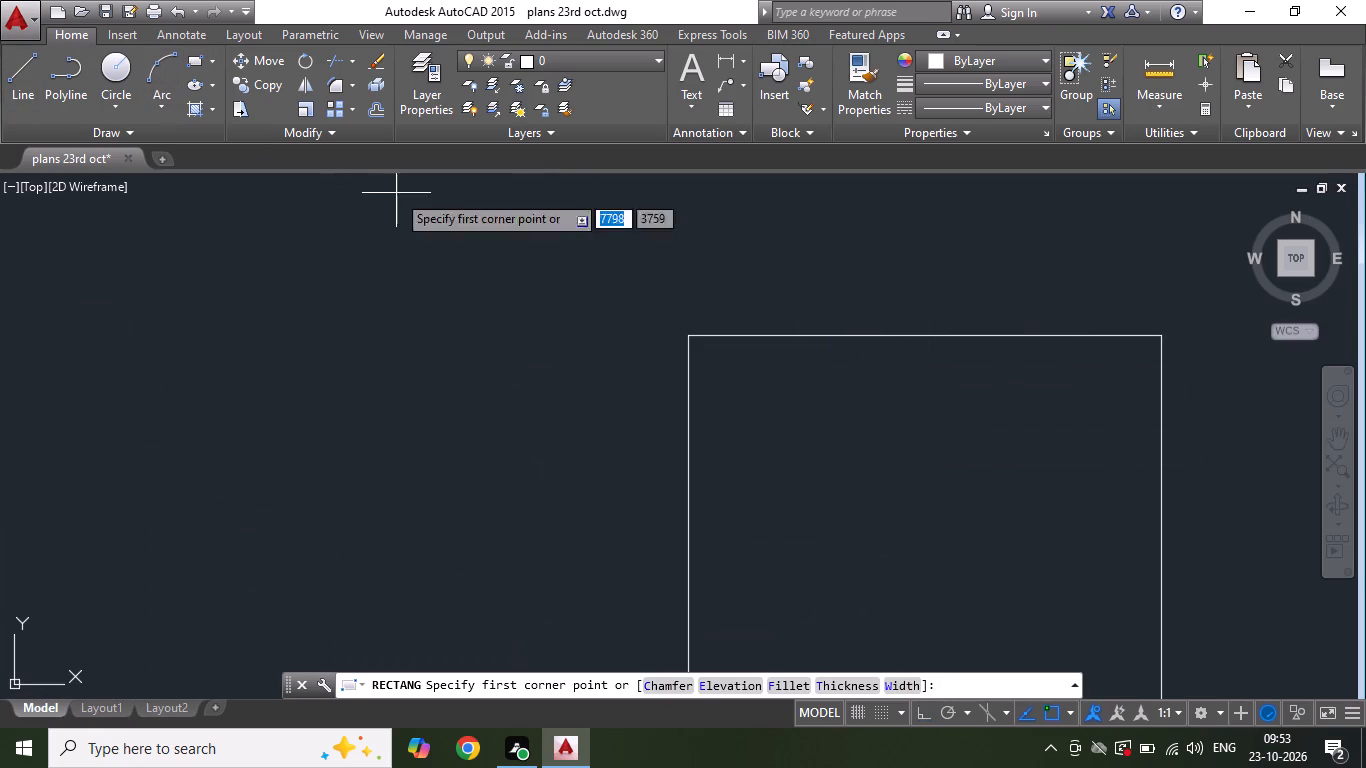
click(894, 317)
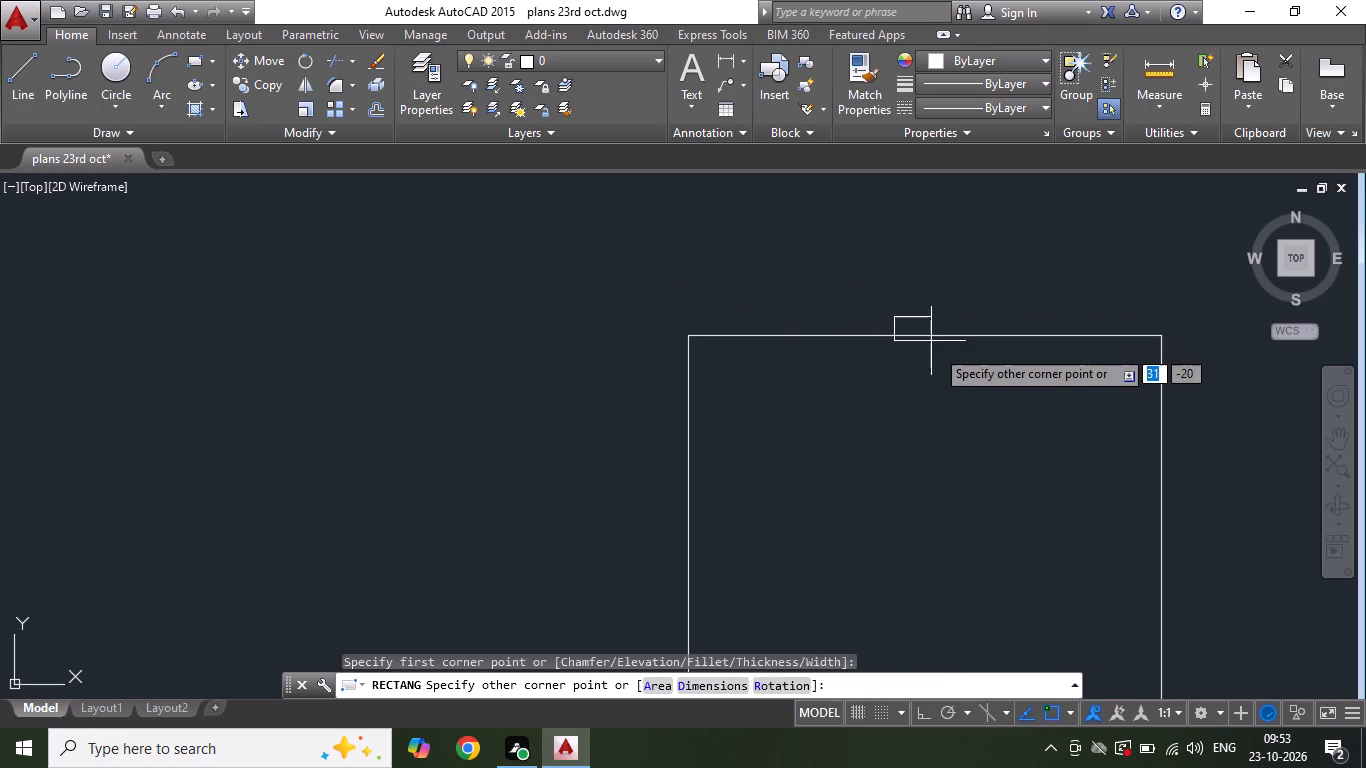
click(978, 355)
key(Escape)
Draw a diagonal line inside the small rectangle from its upper-left corner to its lower-right corner.
scroll(655, 323, down, 4)
scroll(734, 328, up, 1)
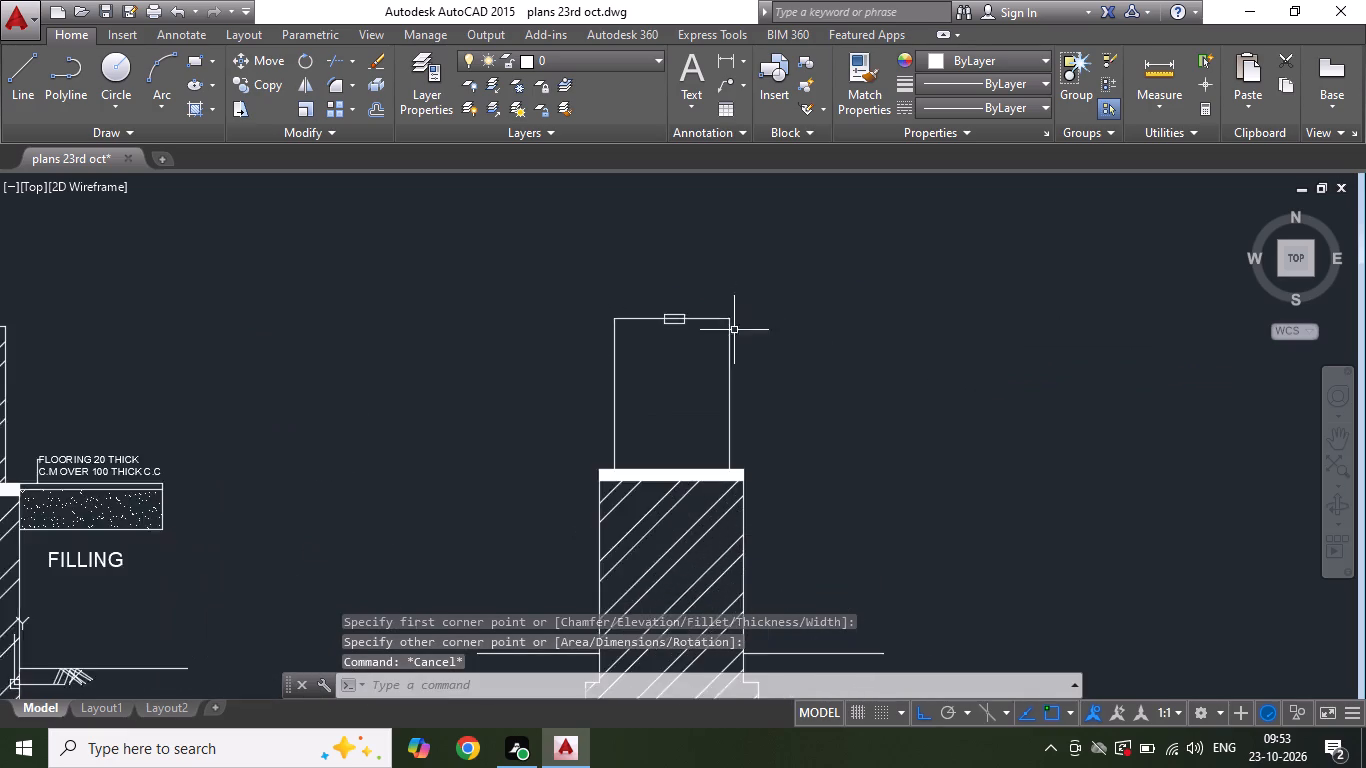
scroll(734, 331, up, 2)
click(28, 82)
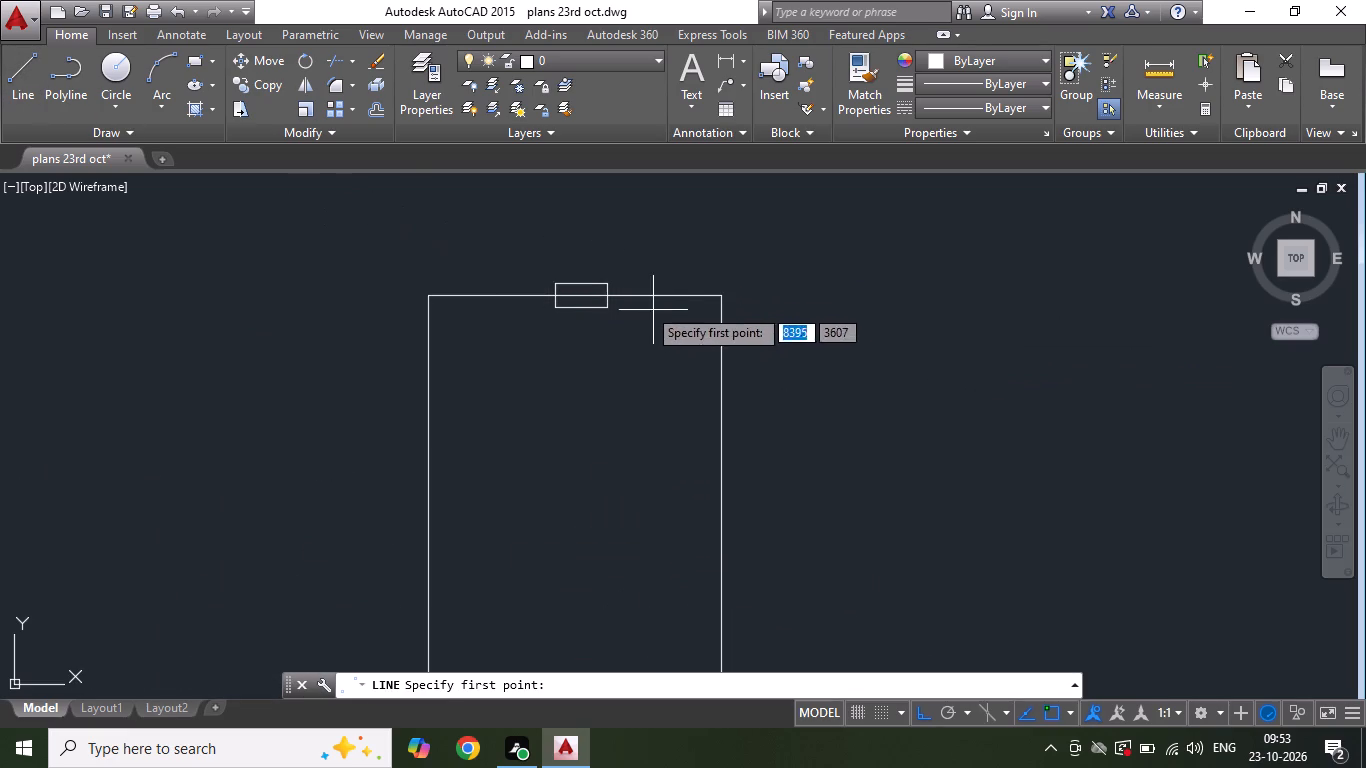
drag(563, 281, 572, 284)
click(608, 305)
key(Escape)
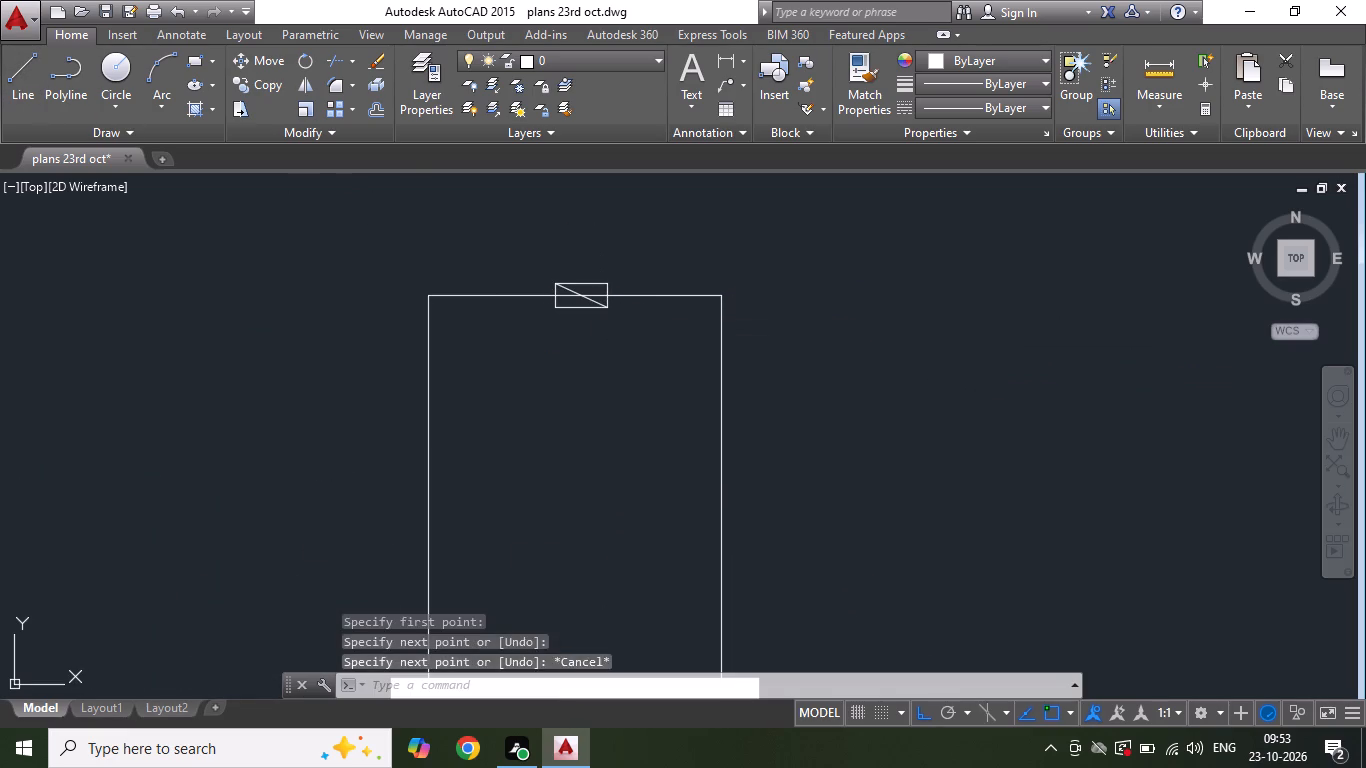
key(Escape)
key(Escape)
key(Escape)
Trim away the small rectangle's bottom edge and lower left side, using all objects as cutting edges.
click(335, 63)
key(Return)
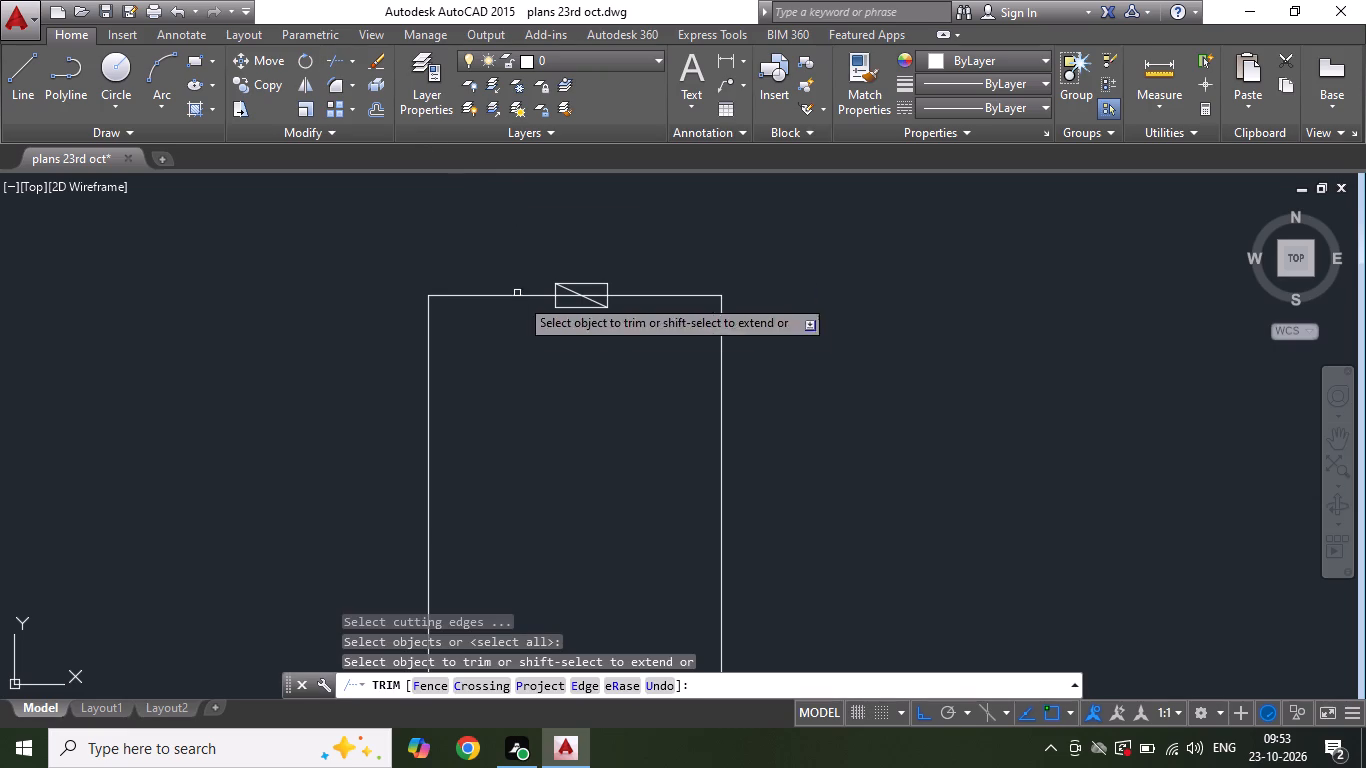
scroll(633, 301, up, 3)
drag(404, 225, 441, 245)
click(563, 272)
drag(260, 293, 279, 296)
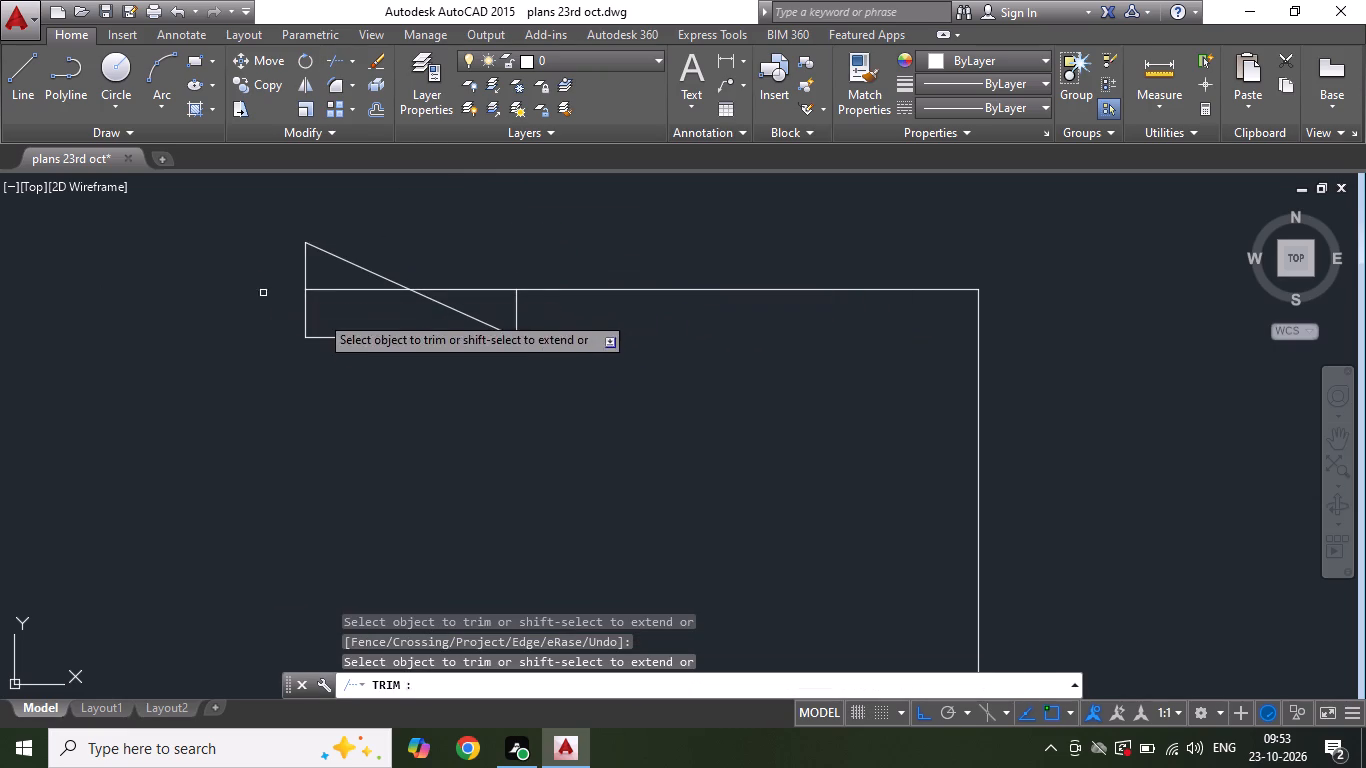
key(ctrl+z)
scroll(551, 295, up, 3)
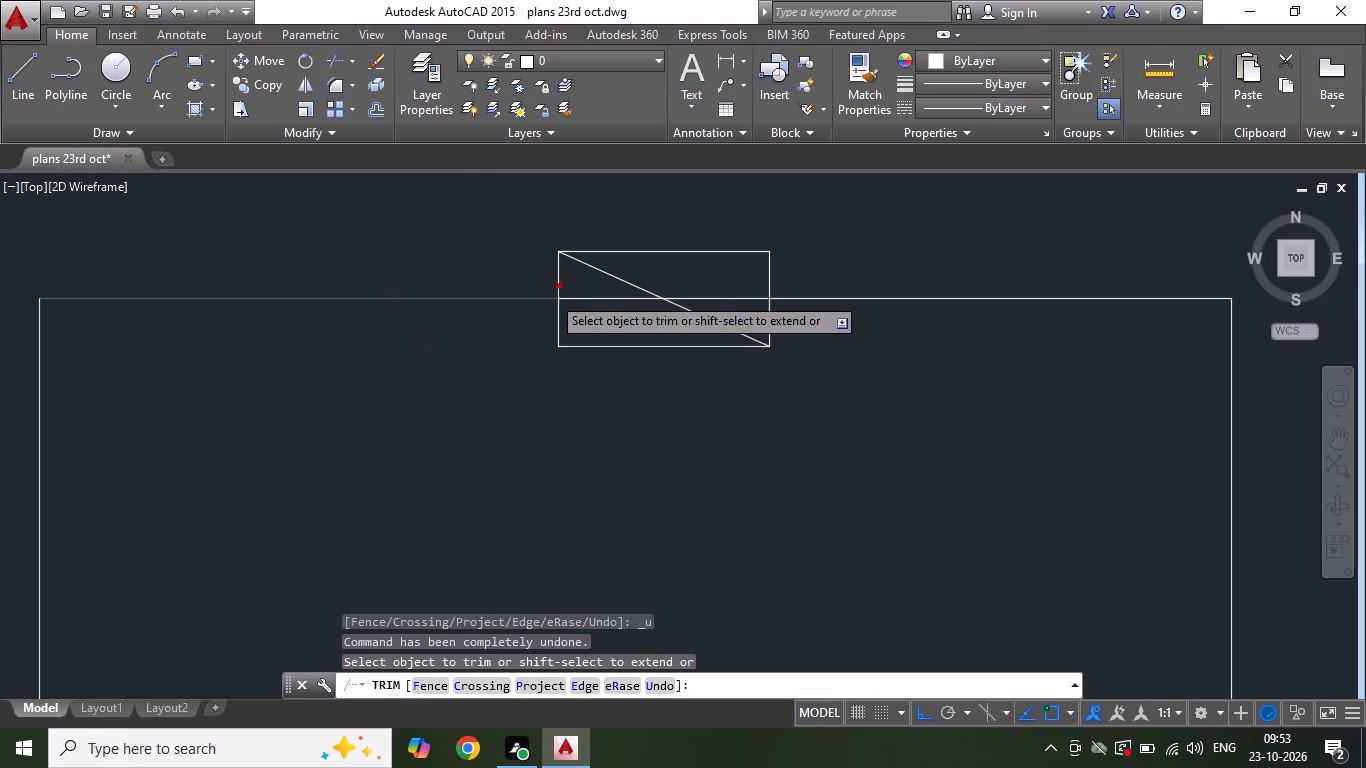
drag(521, 342, 591, 344)
triple_click(632, 346)
click(627, 337)
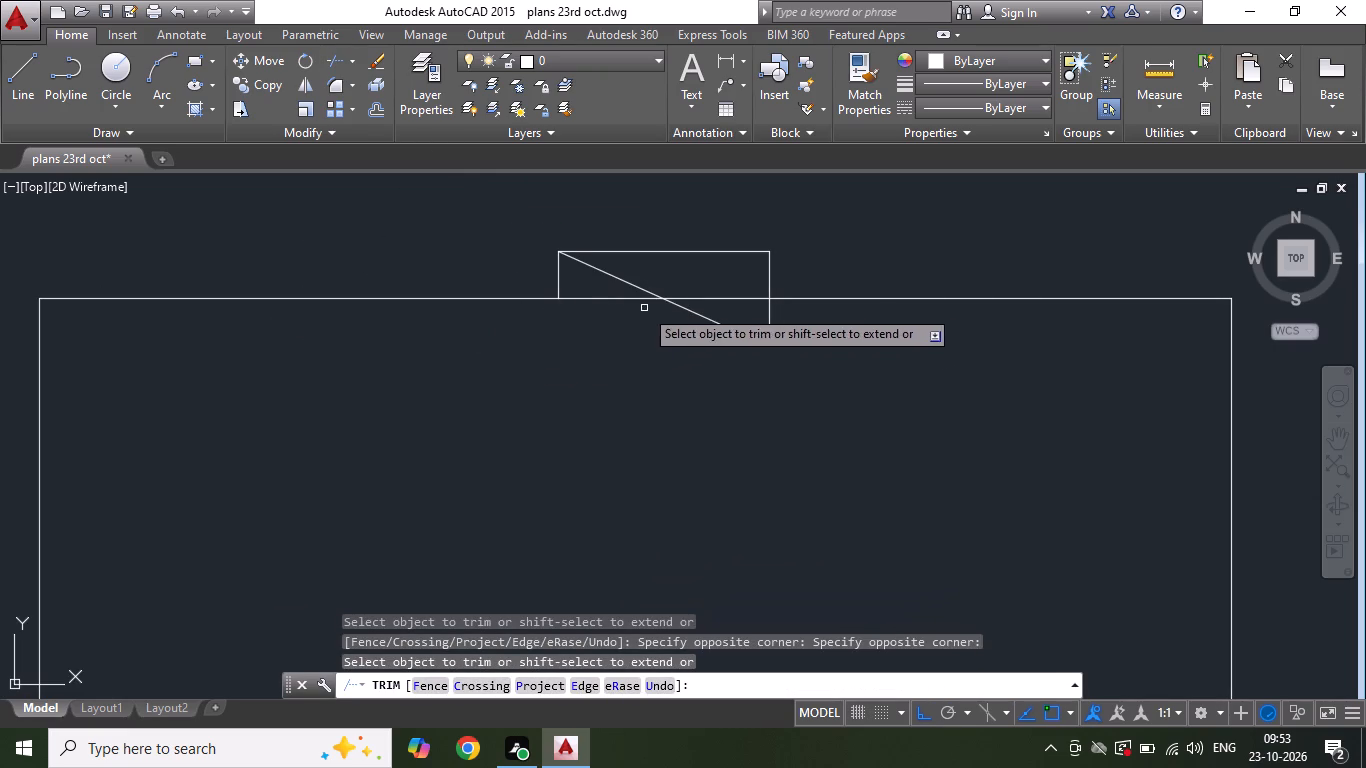
Trim the rectangle's top edge, its upper right side and the wall line between its sides, leaving a zigzag break mark.
click(687, 265)
click(688, 234)
click(763, 274)
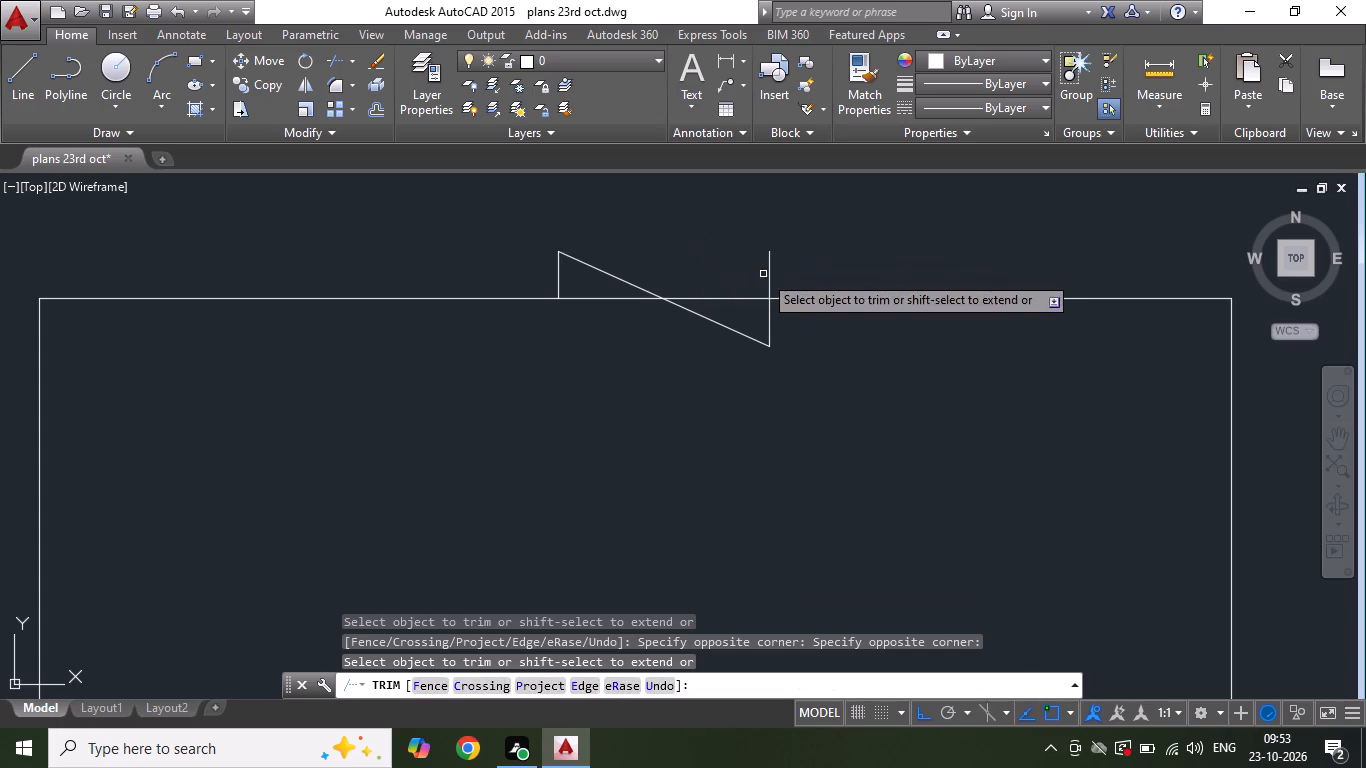
click(773, 274)
click(767, 290)
click(752, 295)
click(741, 302)
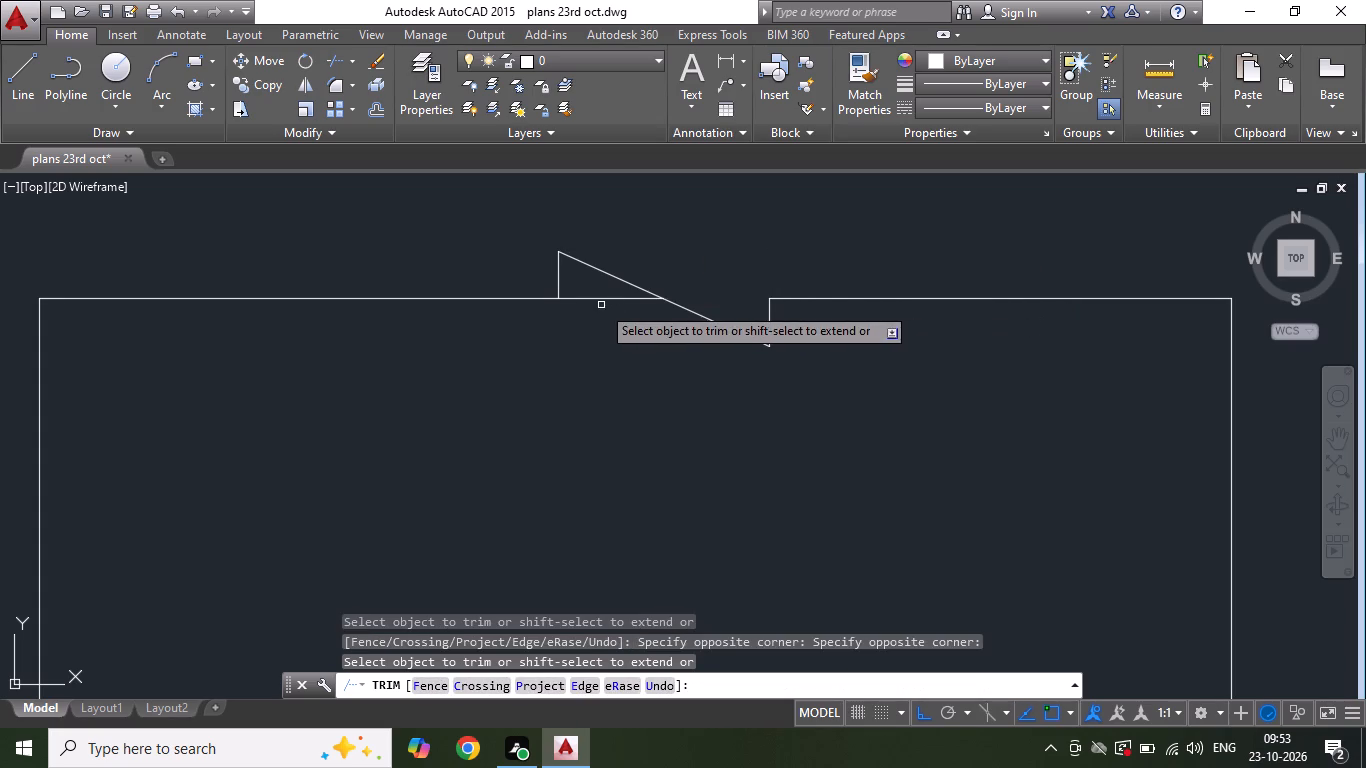
click(599, 298)
scroll(559, 309, up, 1)
scroll(559, 309, down, 7)
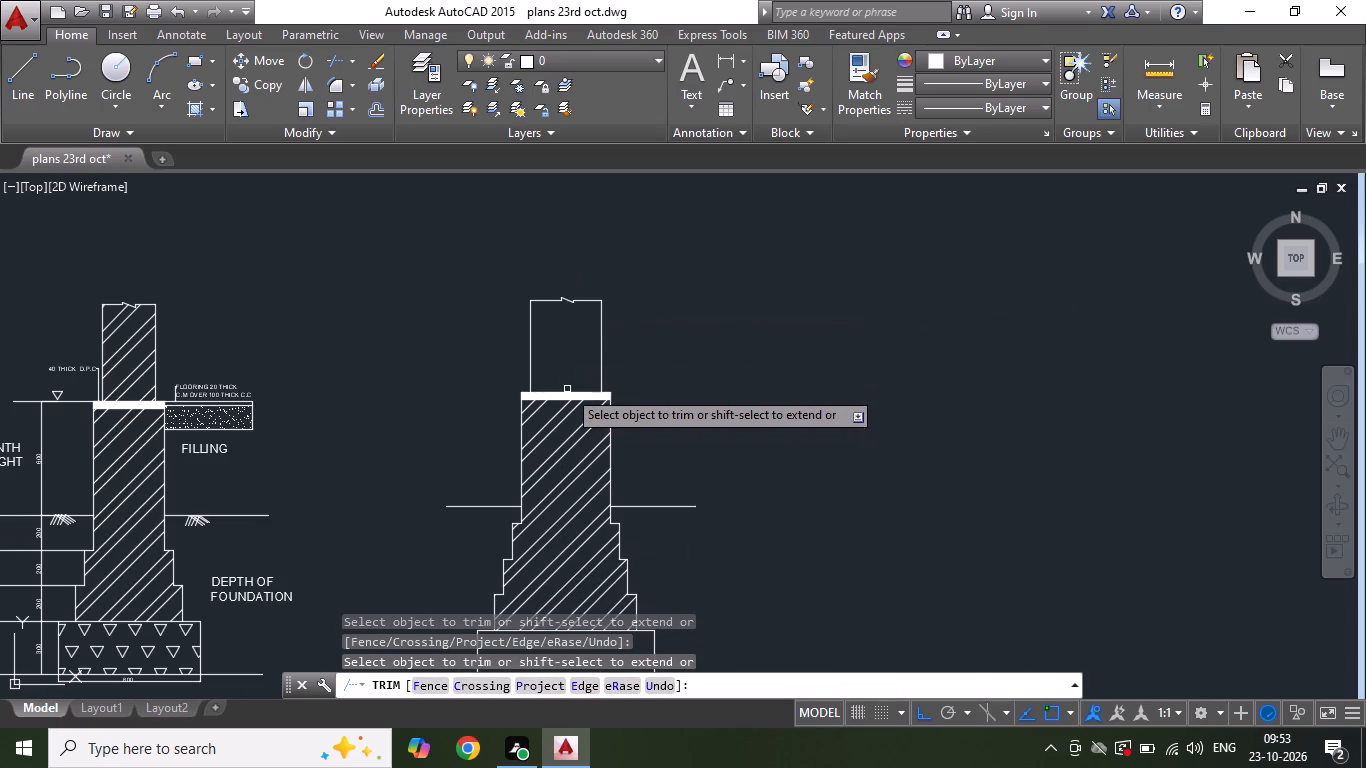
key(Escape)
Save the drawing.
key(ctrl+s)
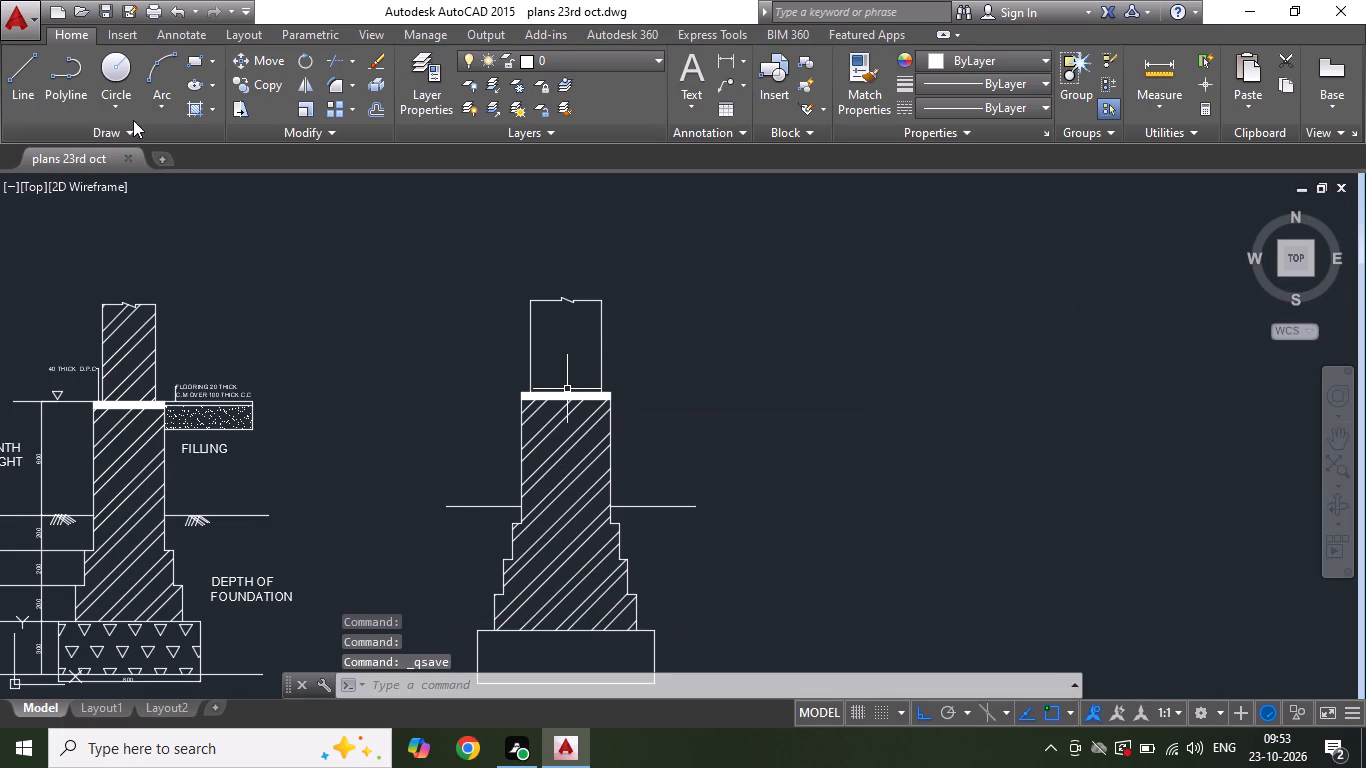
Hatch the third section's base rectangle with the TRIANG pattern at scale 15.
click(12, 84)
scroll(400, 320, down, 2)
click(214, 108)
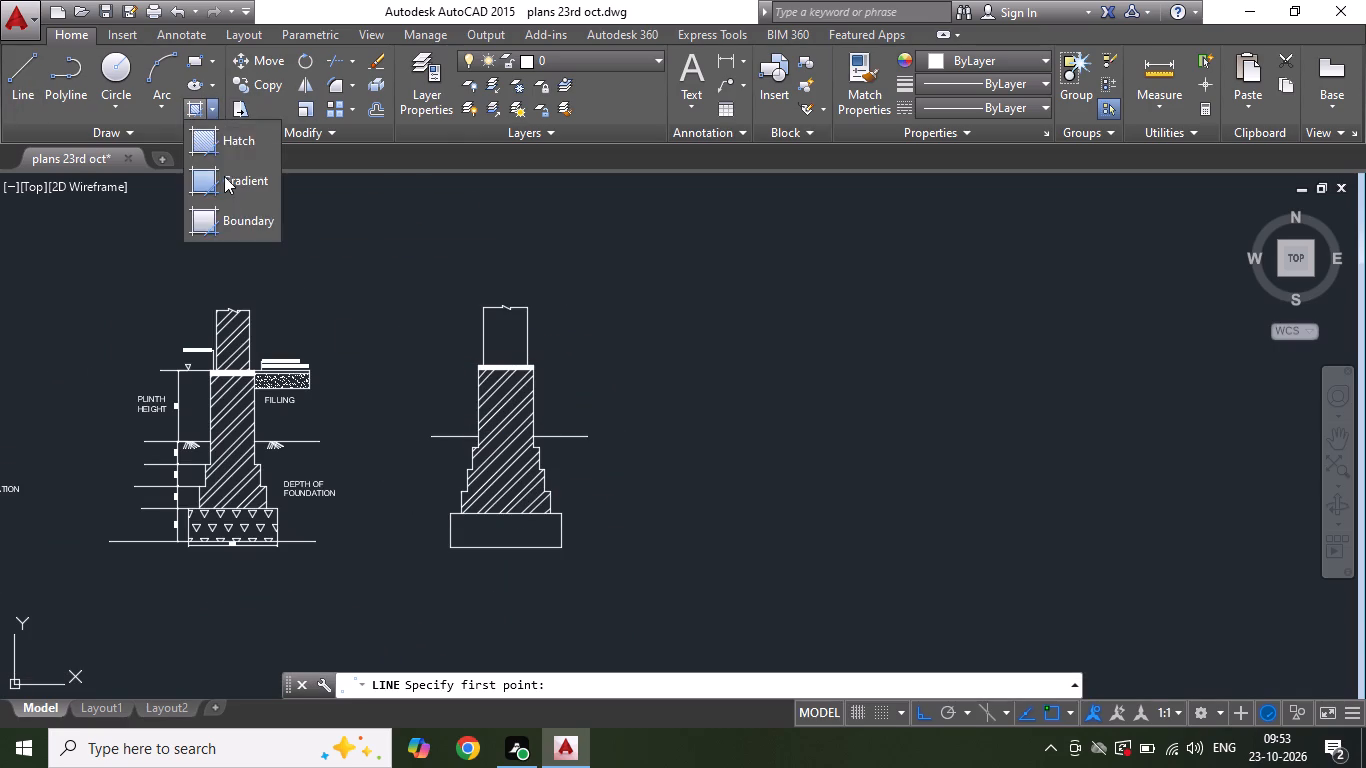
click(231, 145)
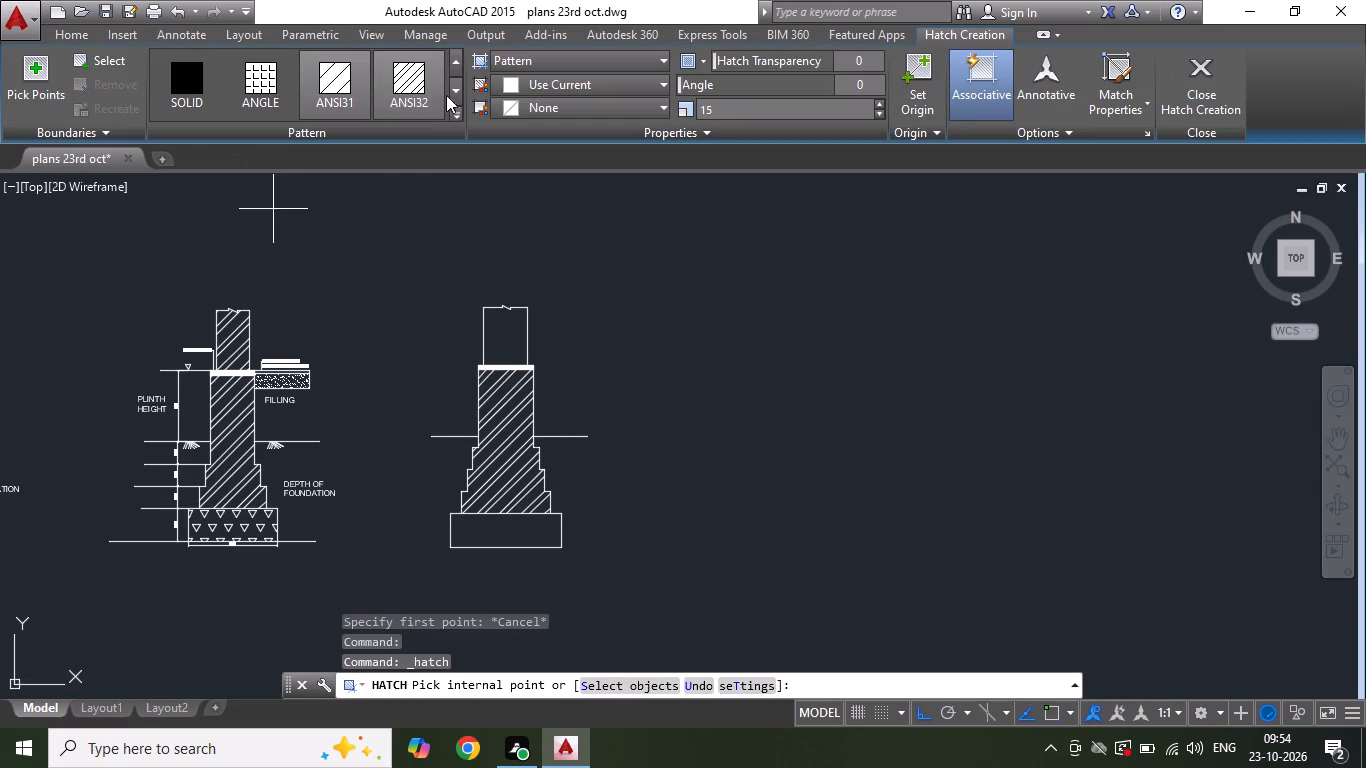
triple_click(455, 93)
click(455, 93)
triple_click(457, 94)
triple_click(457, 94)
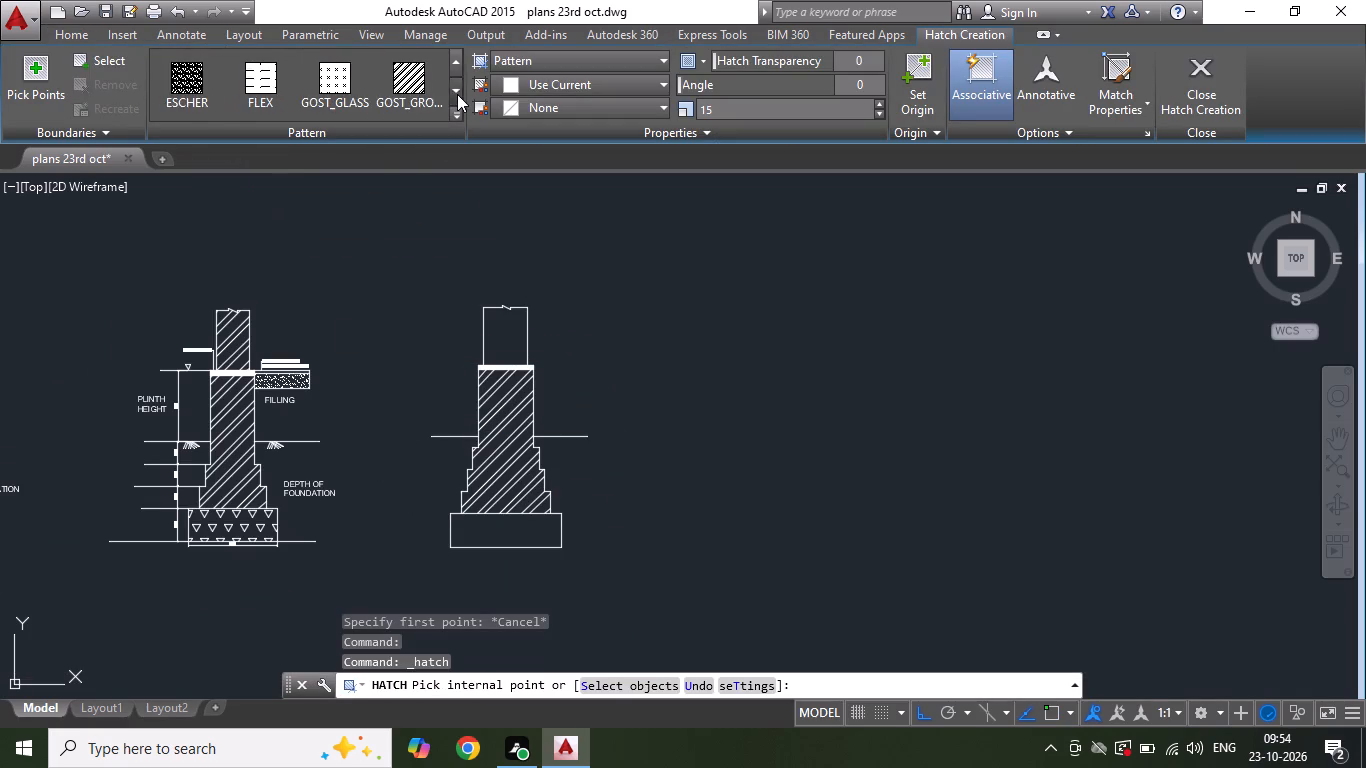
double_click(457, 94)
click(457, 94)
double_click(457, 94)
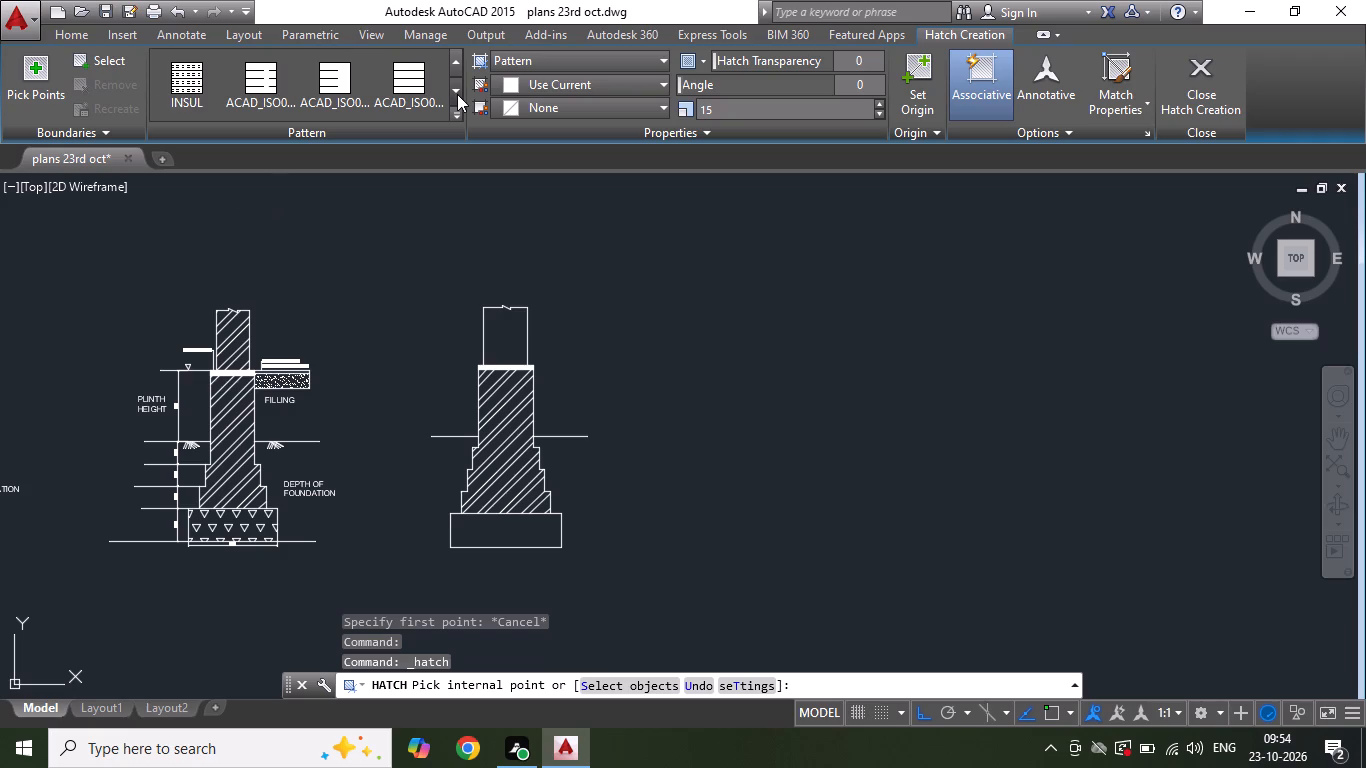
triple_click(457, 94)
click(457, 94)
click(457, 94)
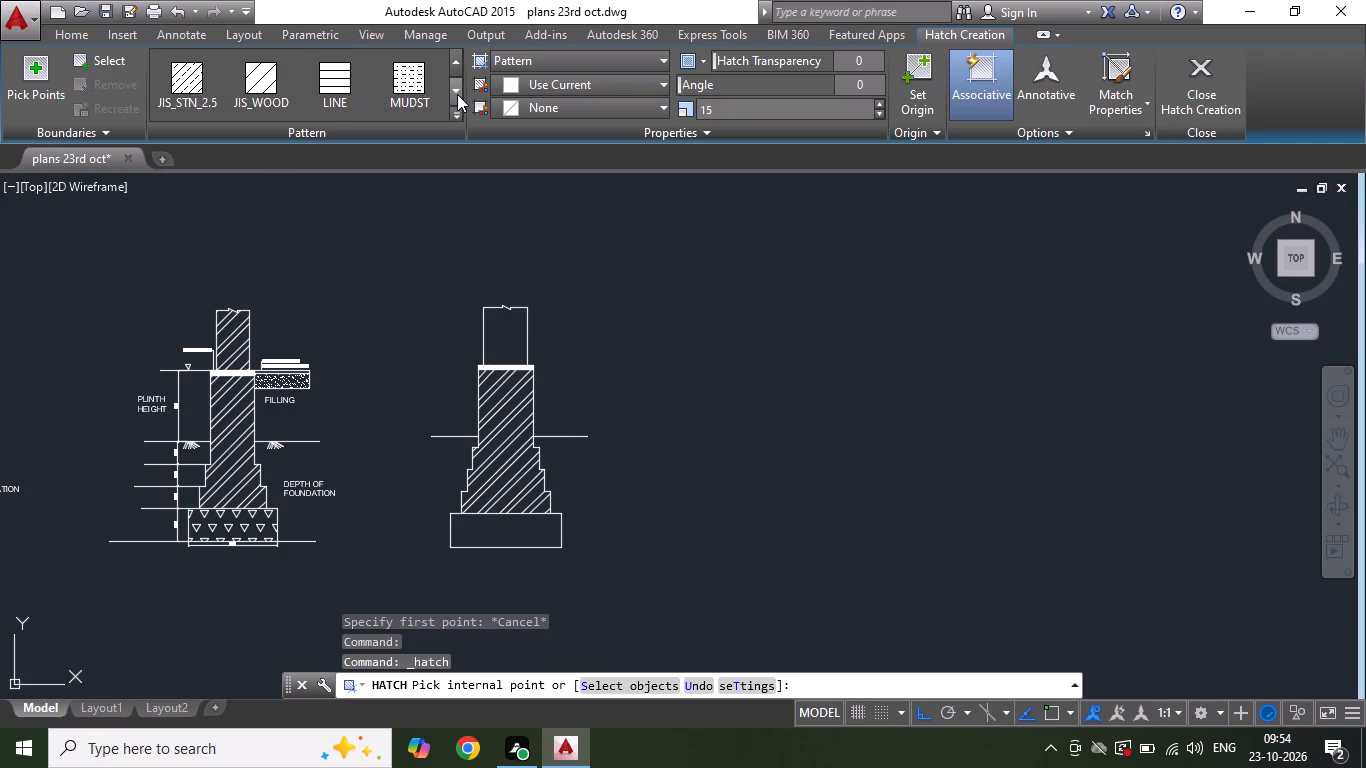
click(457, 94)
click(457, 94)
click(457, 94)
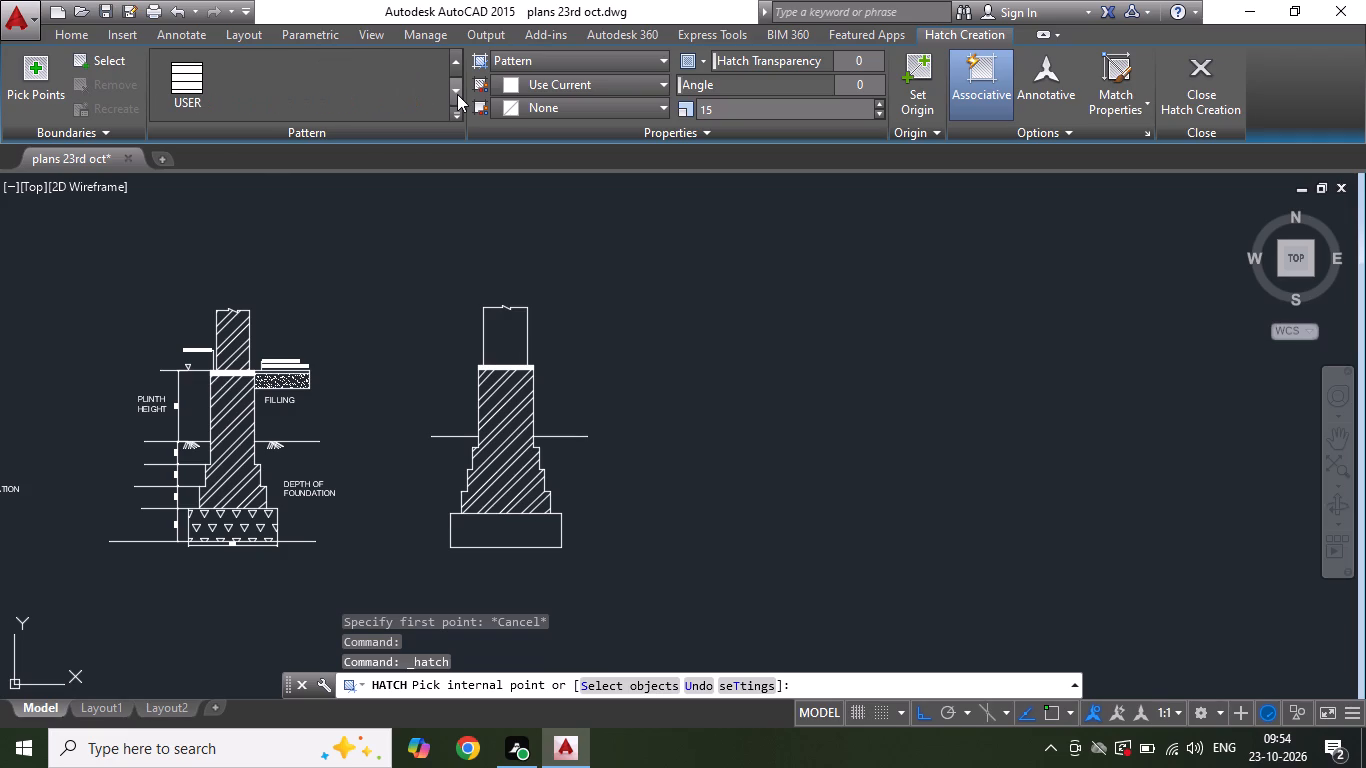
click(455, 67)
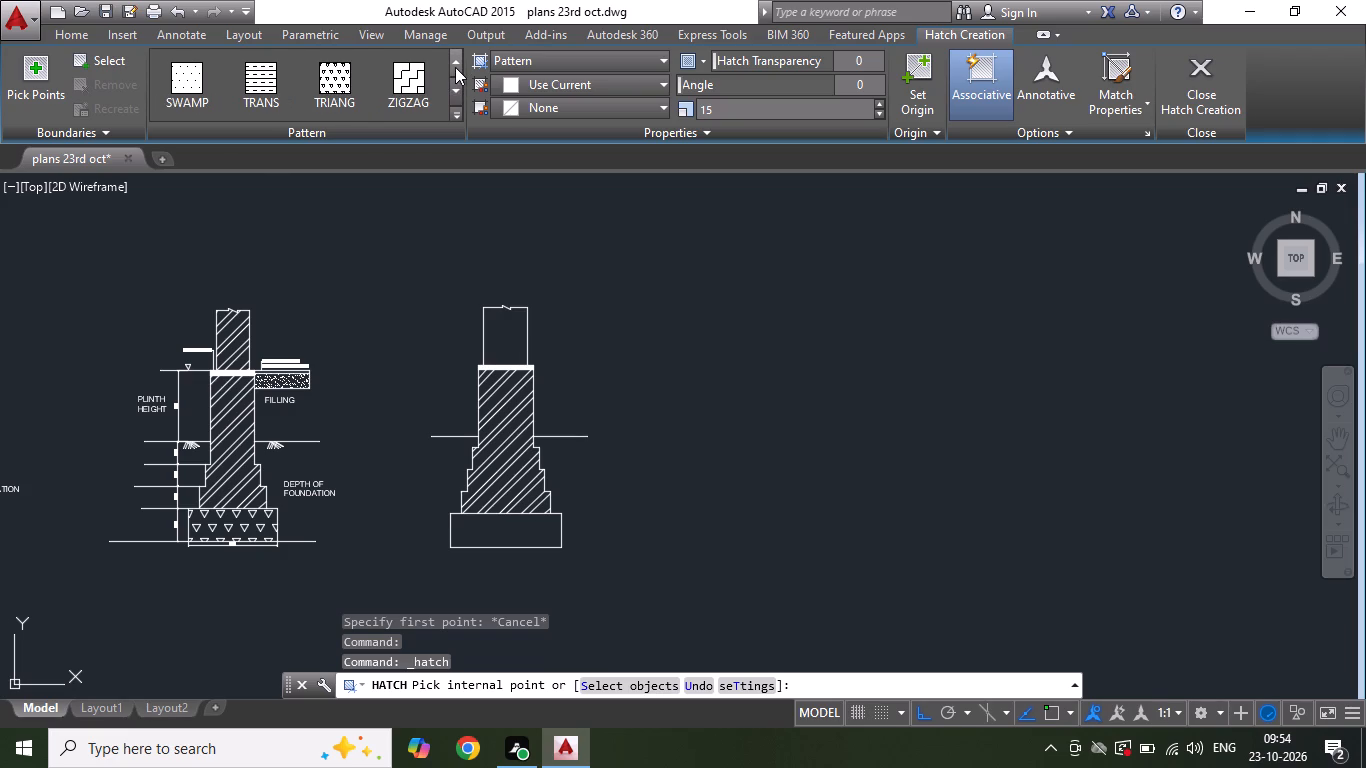
click(359, 68)
click(531, 528)
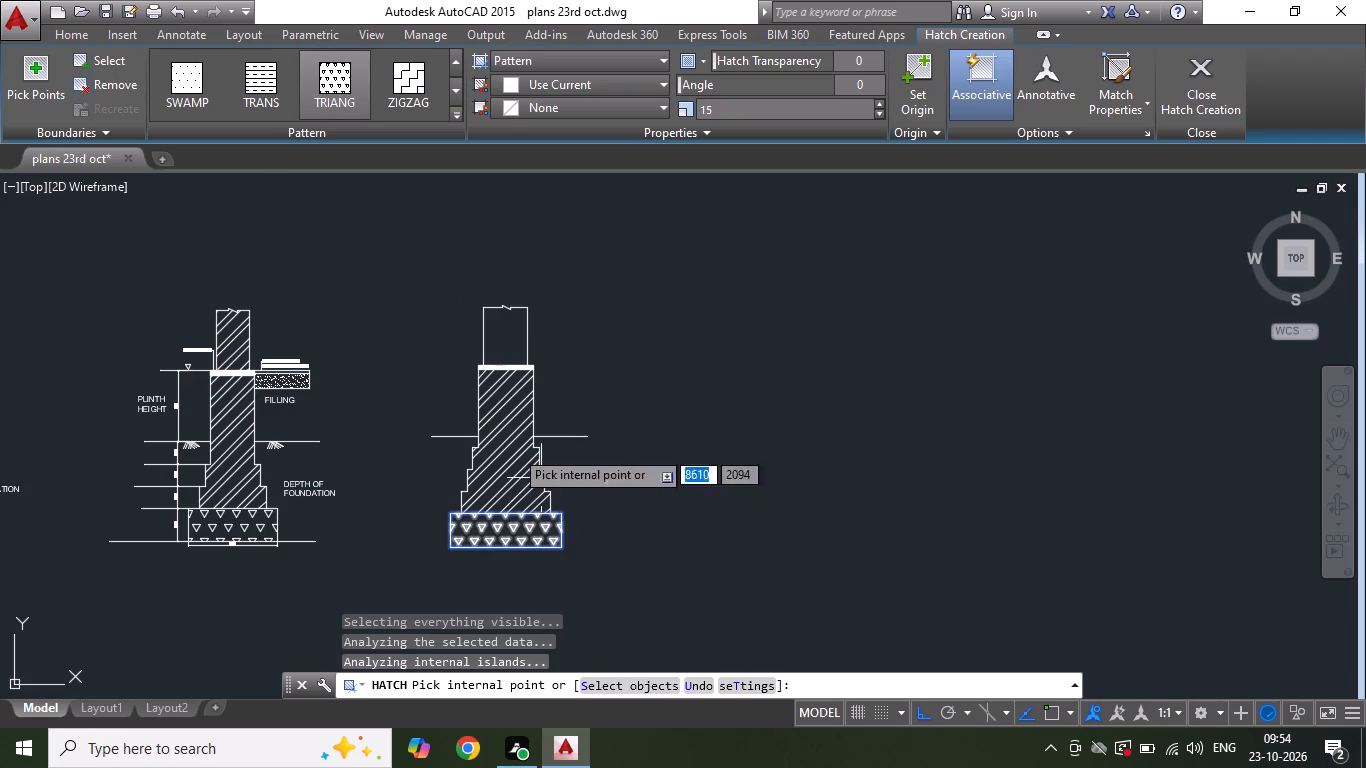
key(Escape)
Save the drawing.
key(ctrl+s)
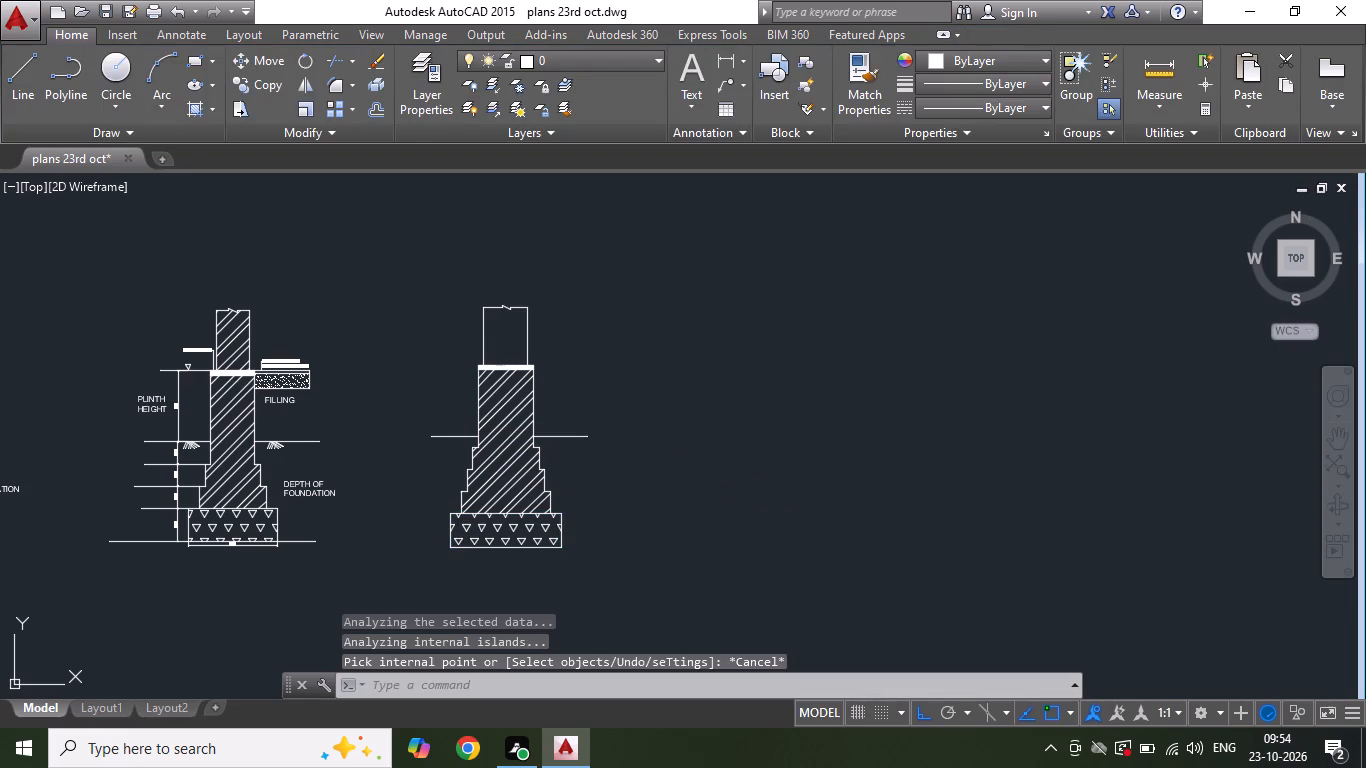
Hatch the third section's upper wall, between the D.P.C. and the break mark, with the ANSI32 pattern at scale 15.
scroll(499, 344, up, 2)
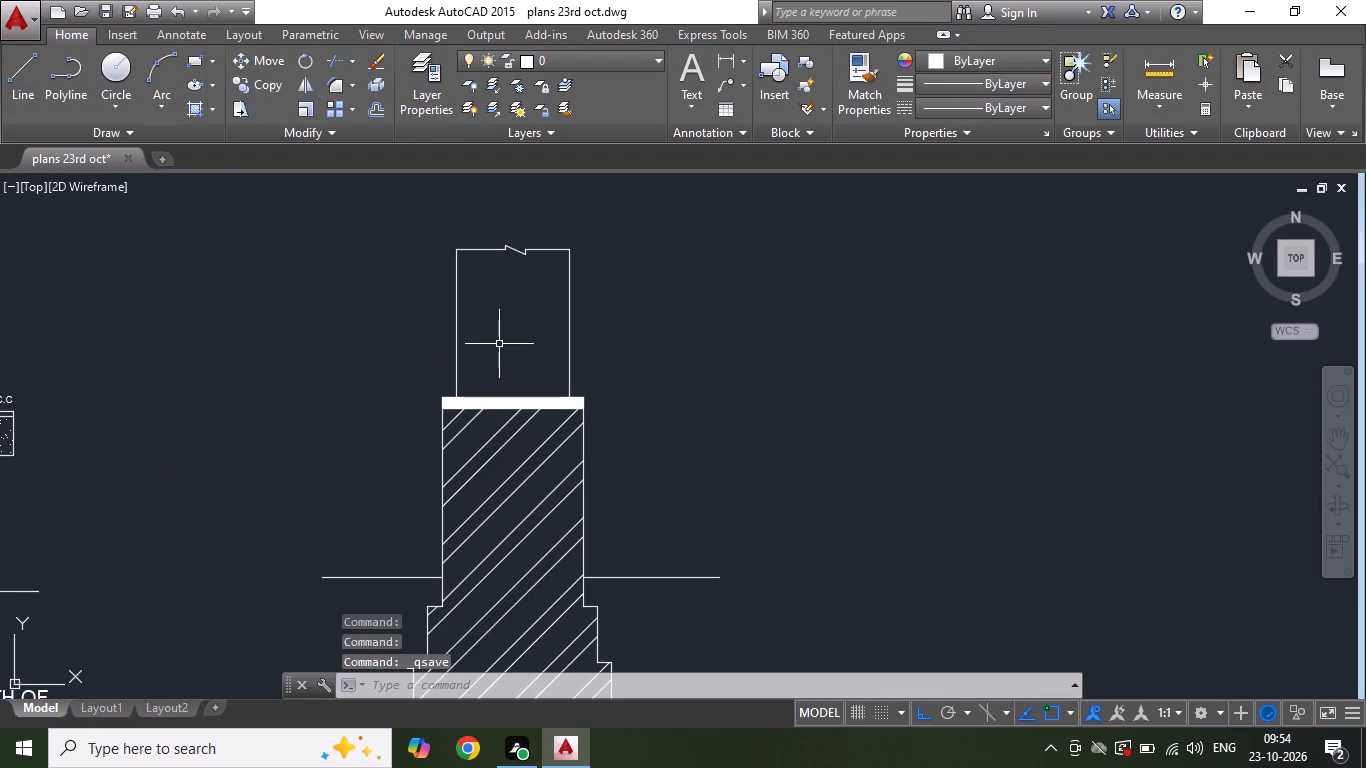
click(214, 108)
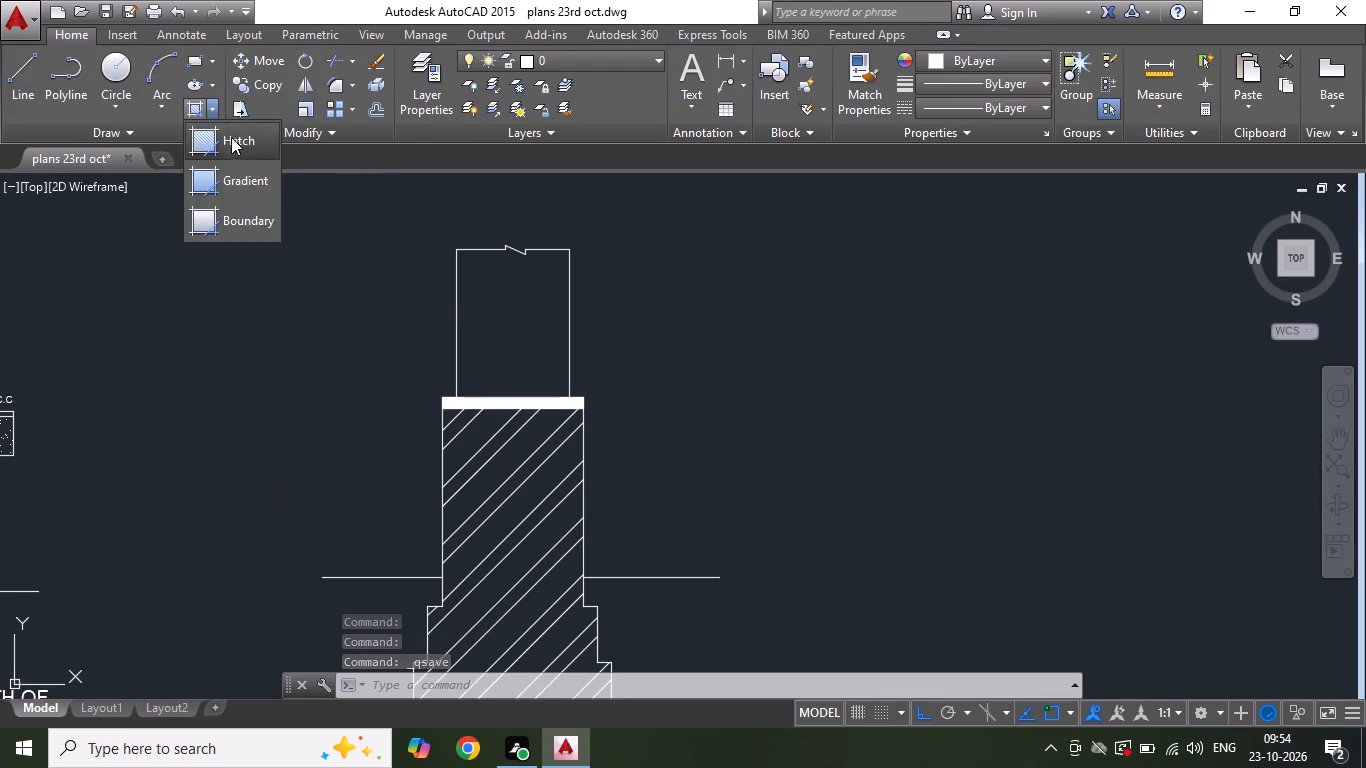
click(234, 143)
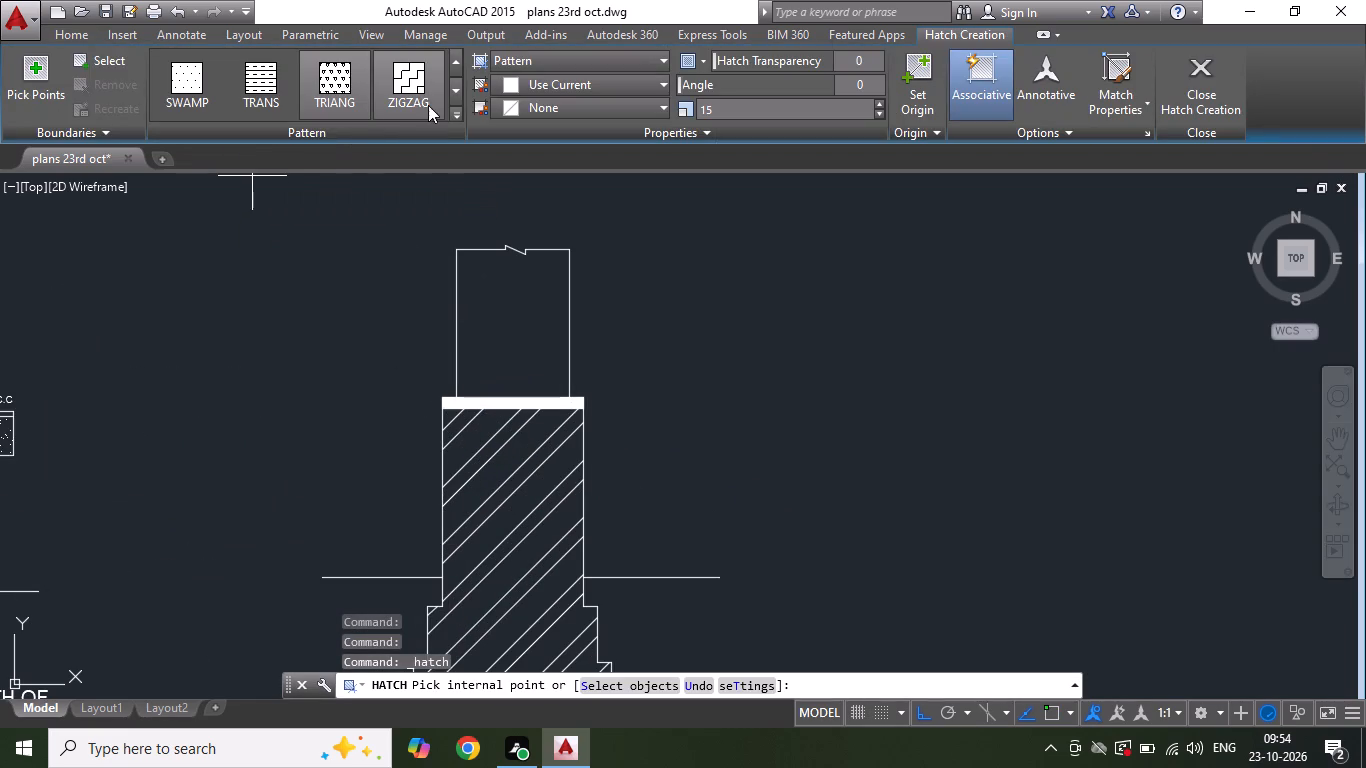
triple_click(452, 72)
triple_click(452, 72)
triple_click(452, 72)
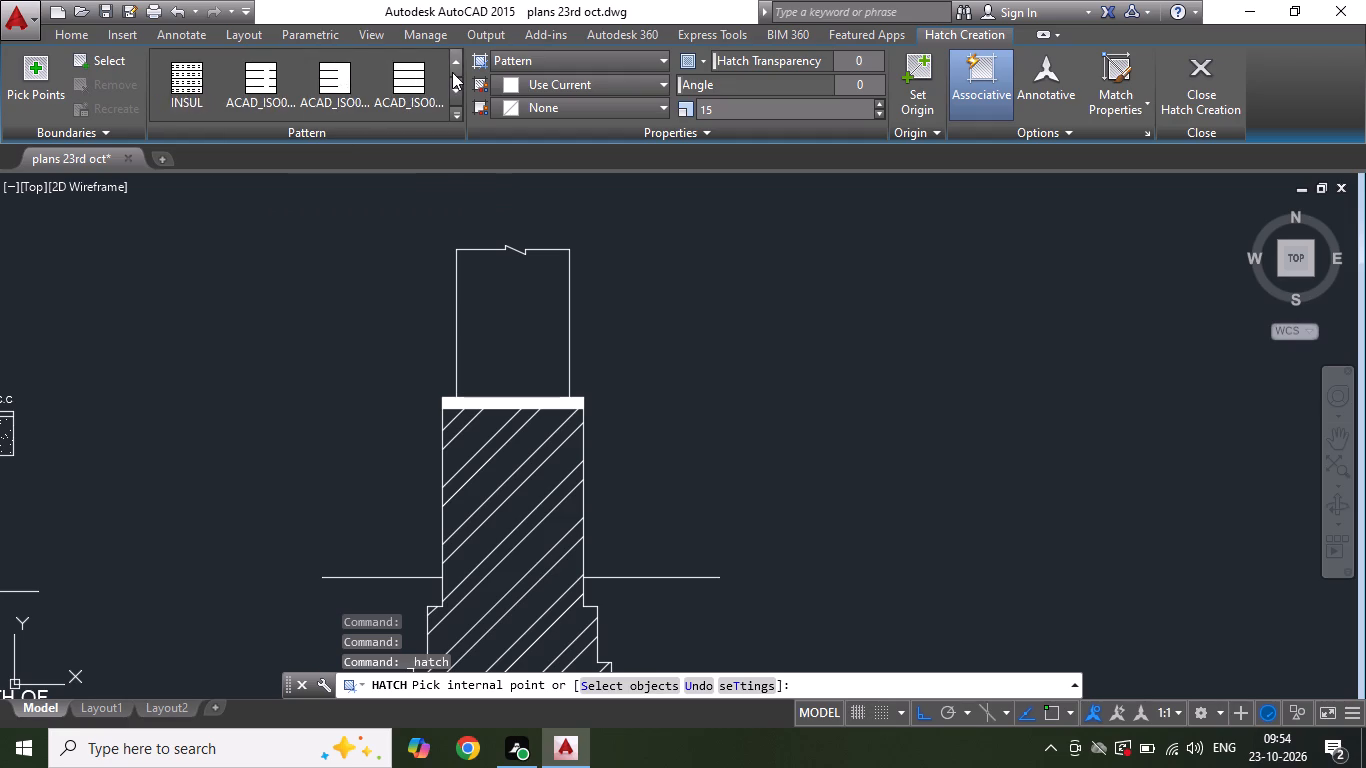
triple_click(452, 72)
triple_click(452, 72)
triple_click(452, 72)
triple_click(452, 72)
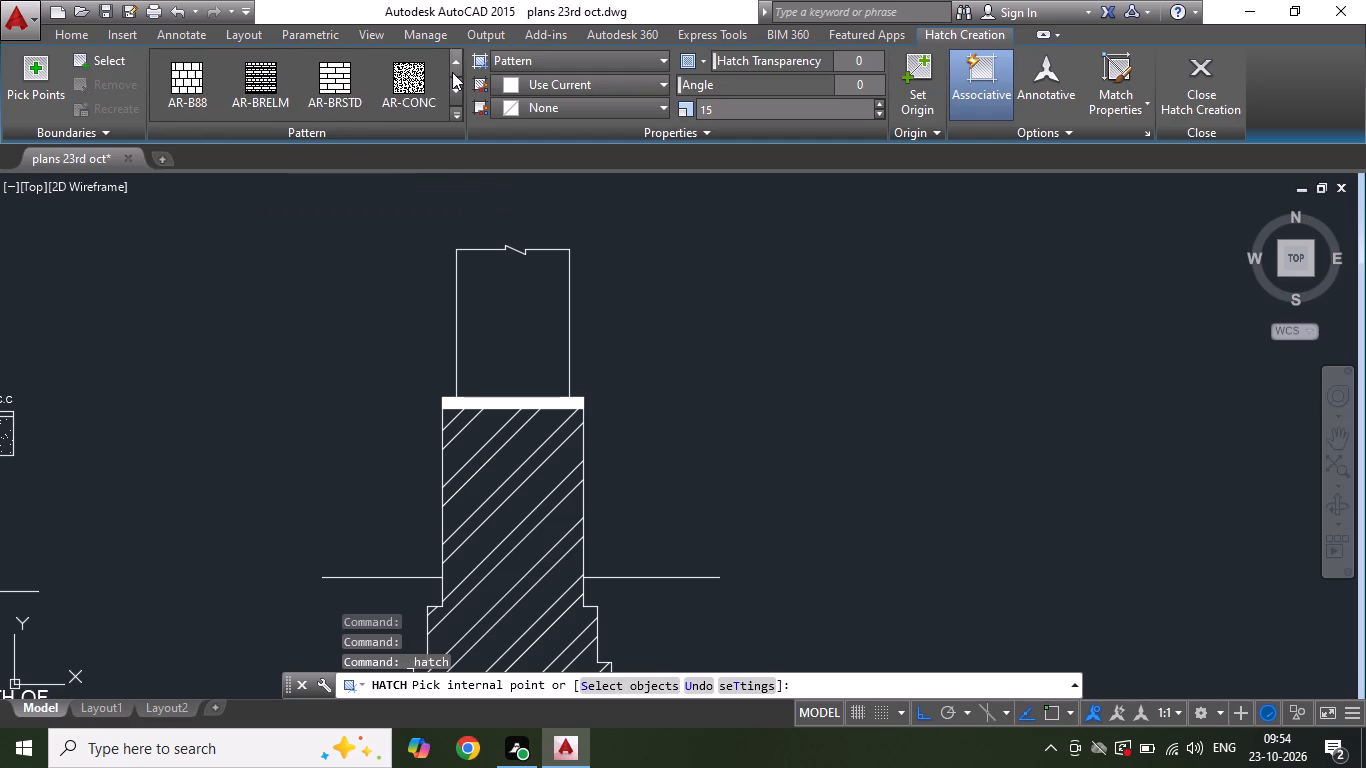
double_click(452, 72)
click(394, 107)
click(523, 302)
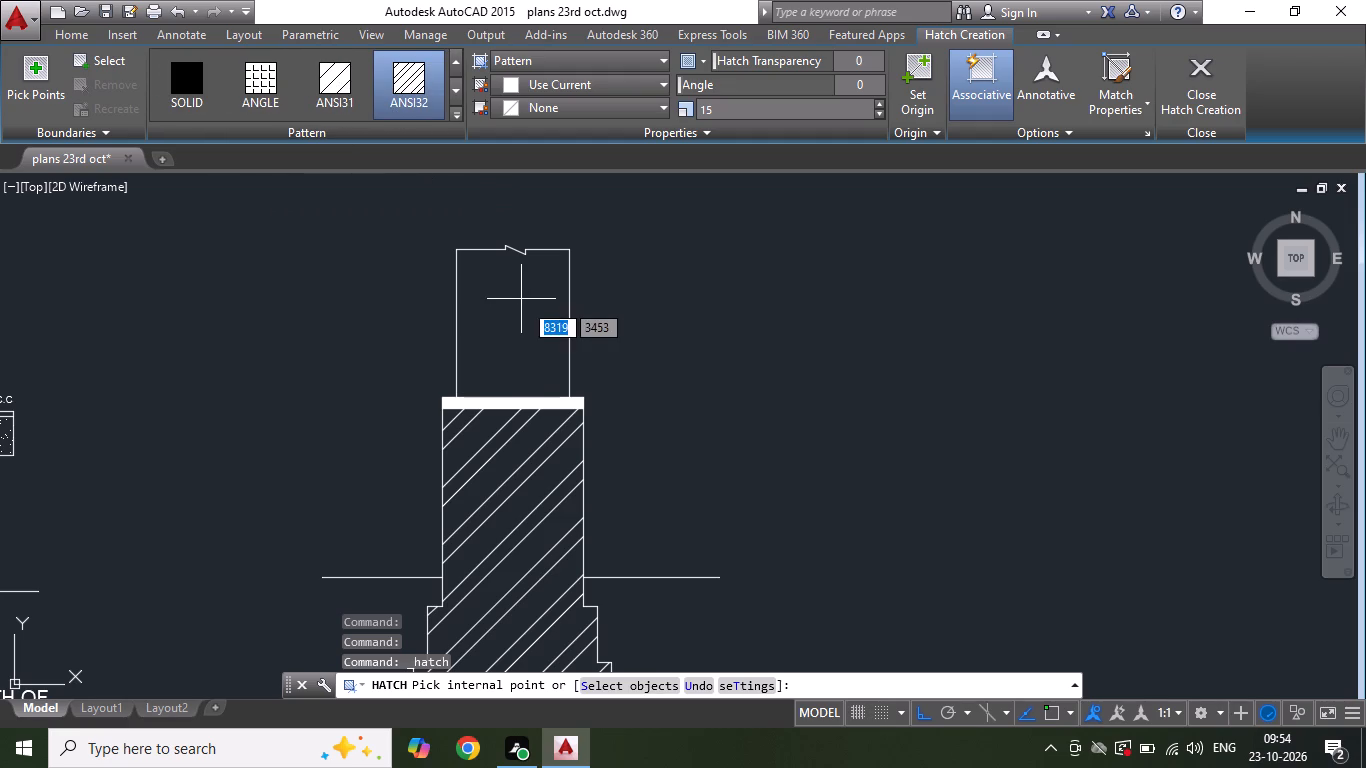
scroll(574, 273, down, 2)
key(Escape)
Draw lines from the top step's outer corner across and up to the right-hand ground line's end, enclosing a thin strip beneath it.
scroll(481, 279, up, 1)
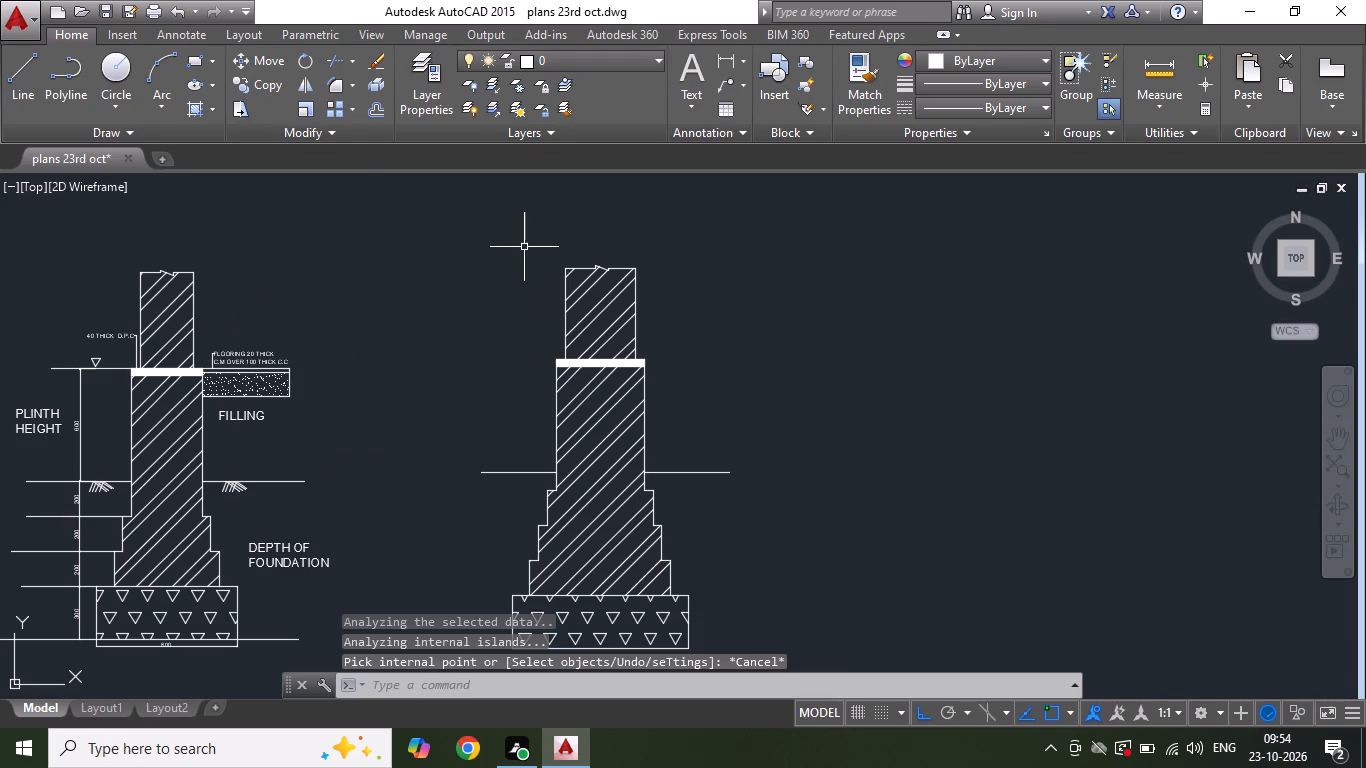
click(8, 96)
scroll(654, 477, up, 1)
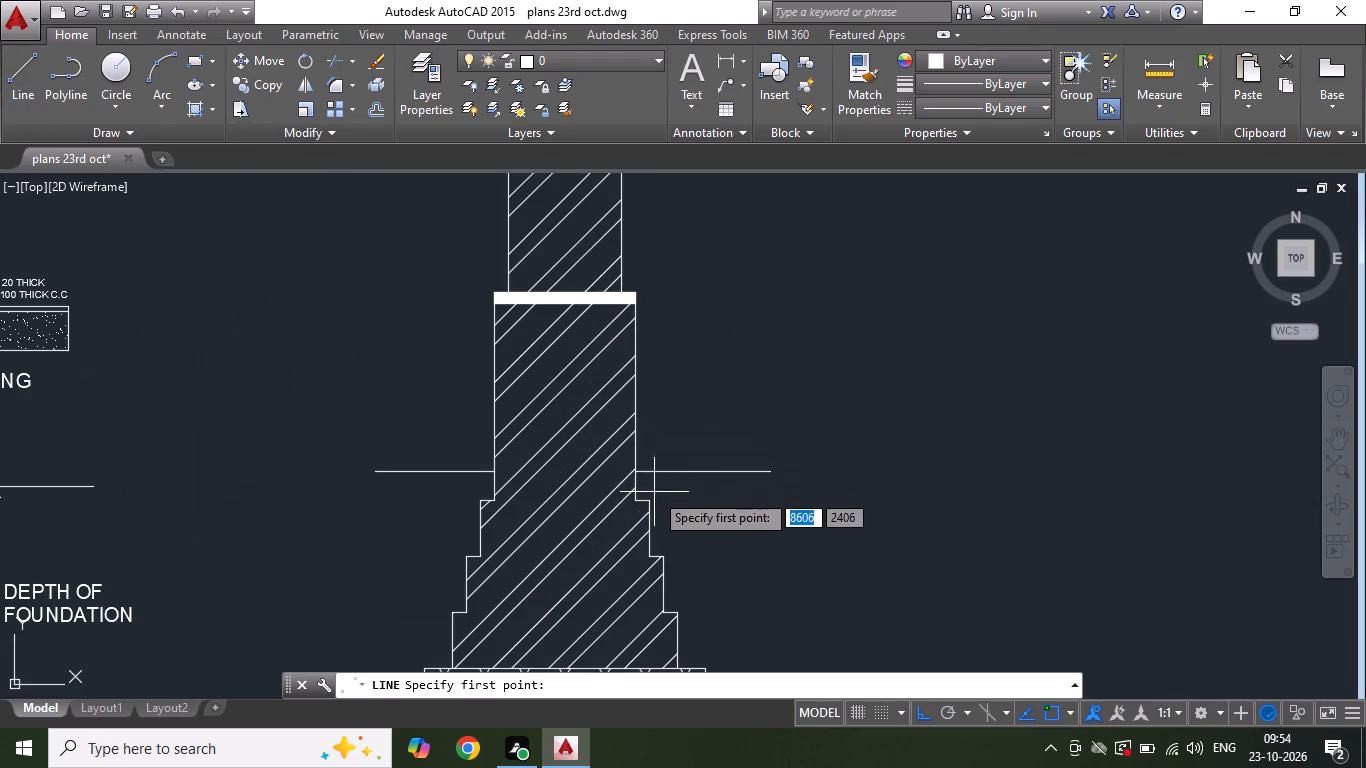
drag(647, 503, 661, 505)
click(776, 495)
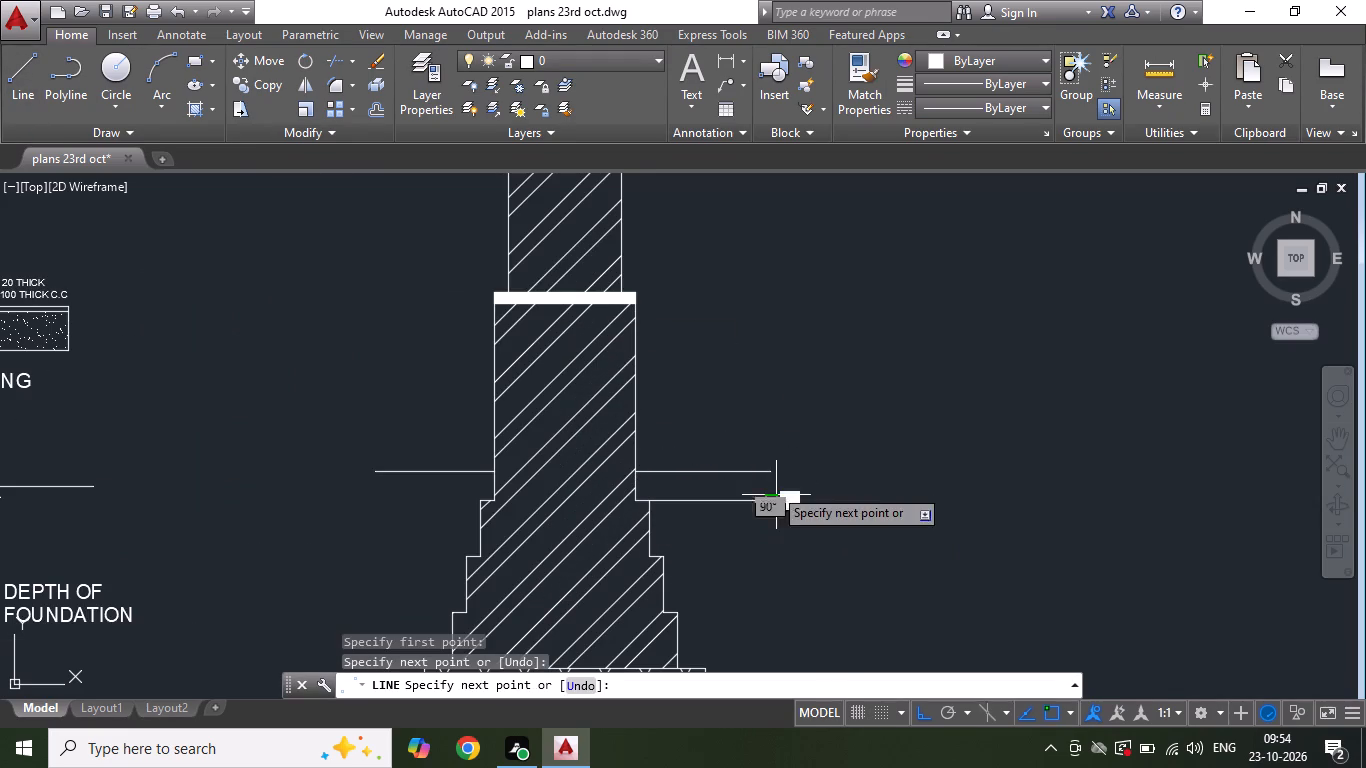
click(769, 471)
key(Escape)
Hatch the thin strip beneath the right-hand ground line with the AR-SAND pattern at scale 1.
click(215, 107)
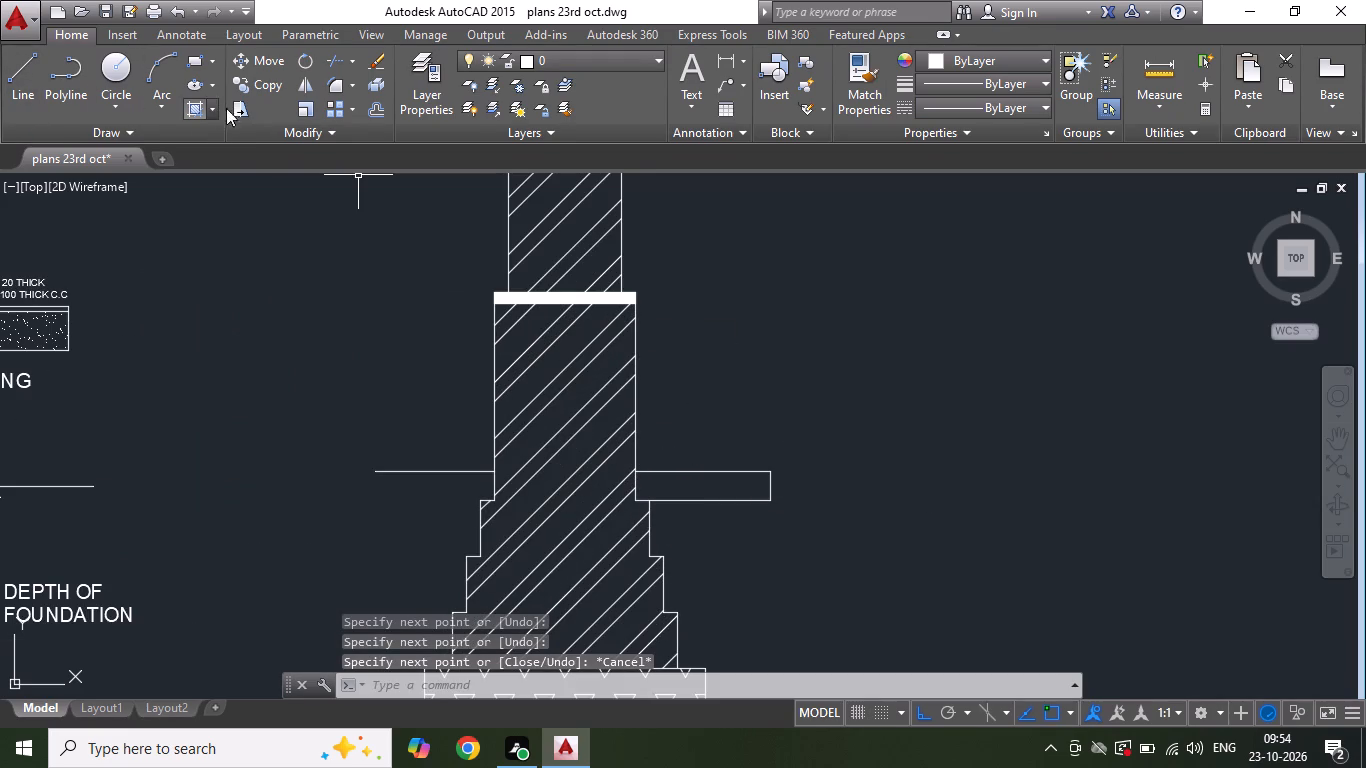
click(221, 141)
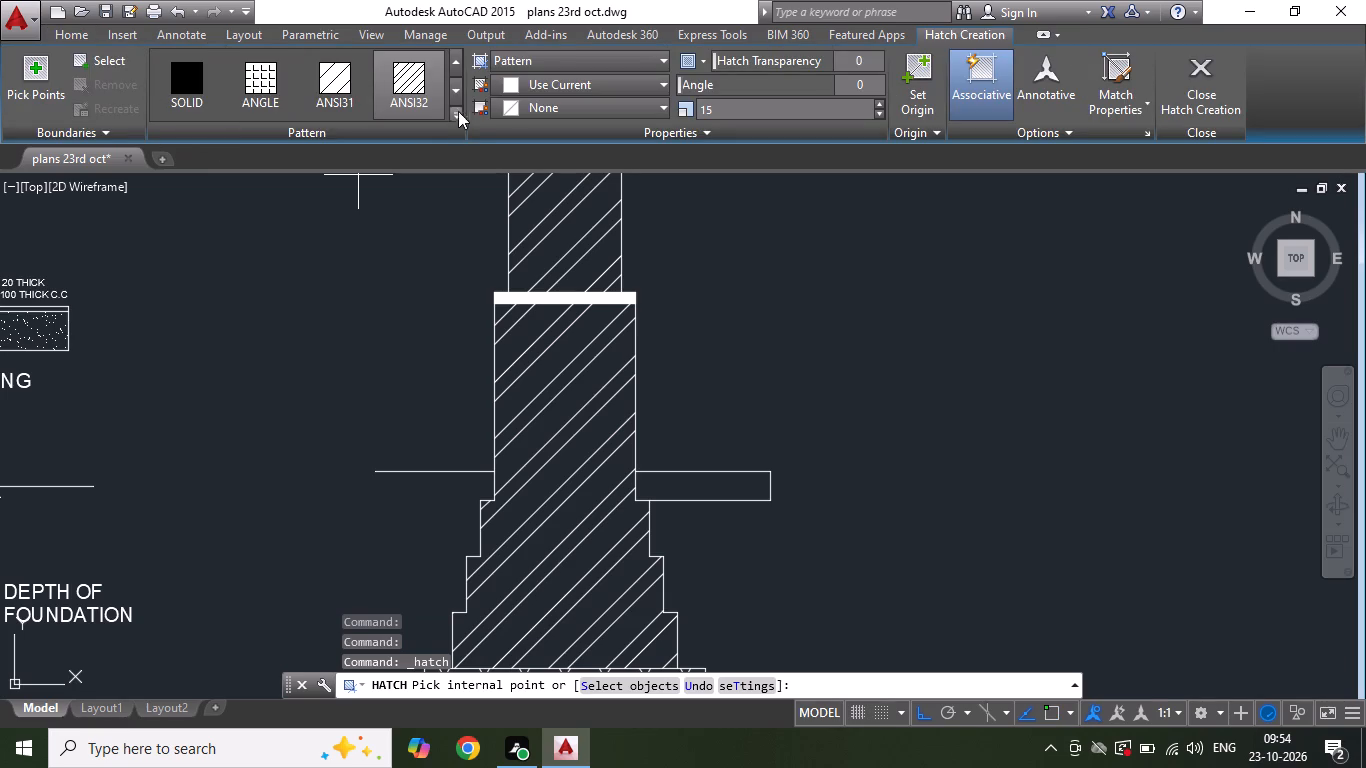
click(450, 95)
double_click(450, 95)
click(450, 95)
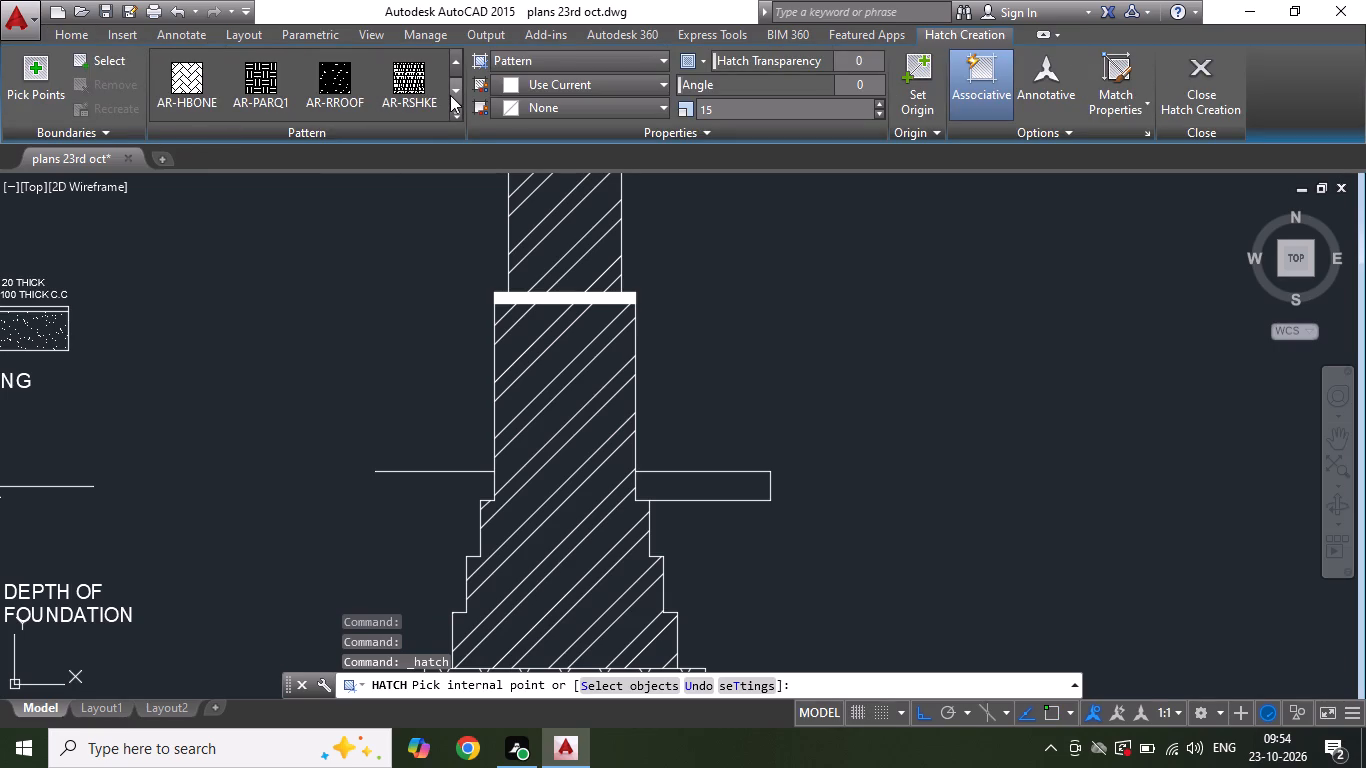
click(450, 95)
click(181, 105)
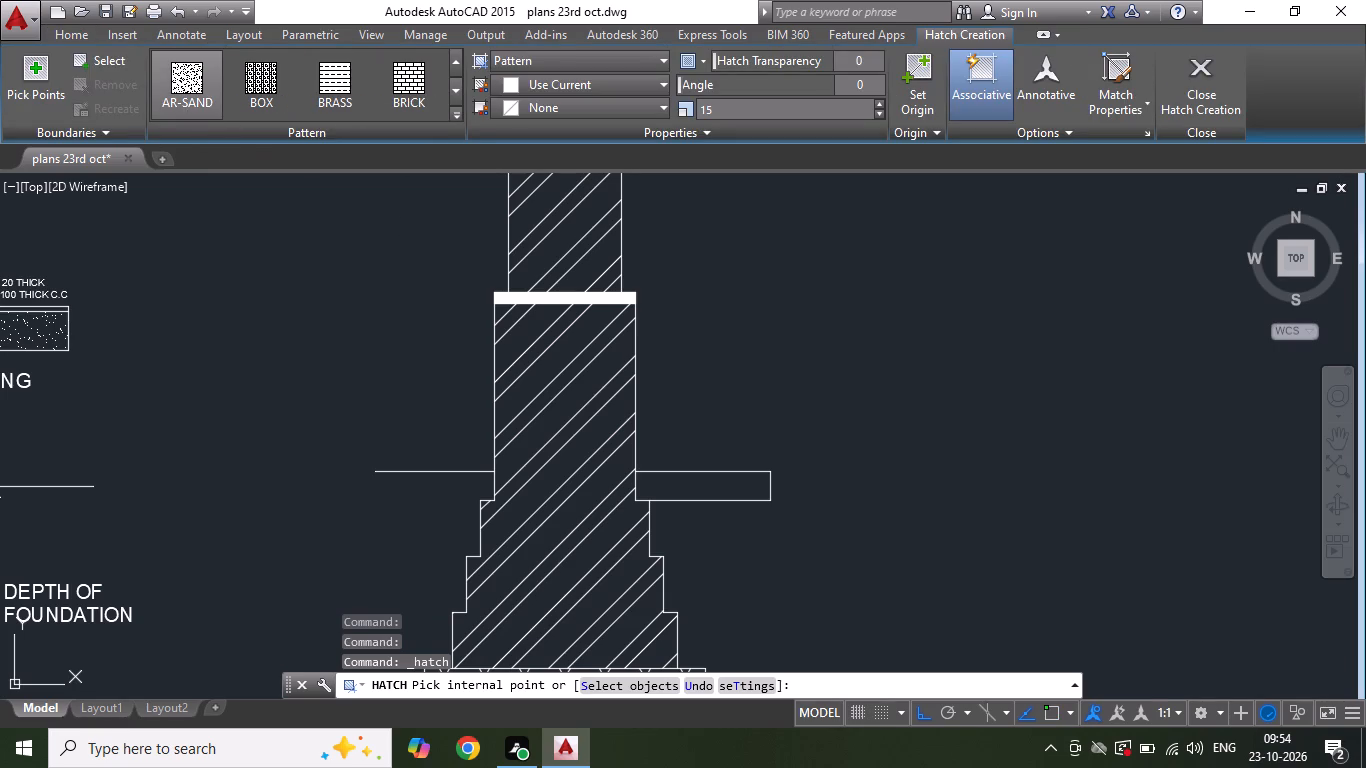
click(719, 490)
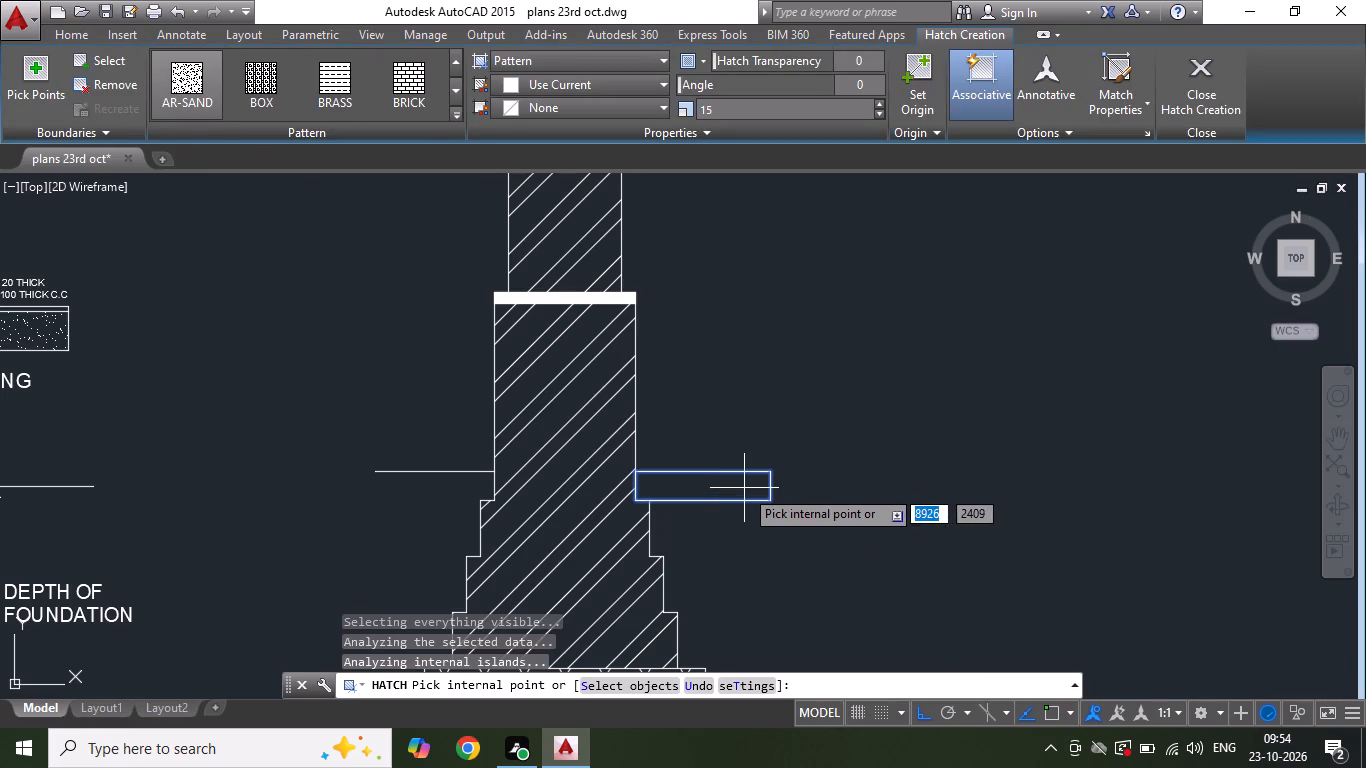
click(735, 110)
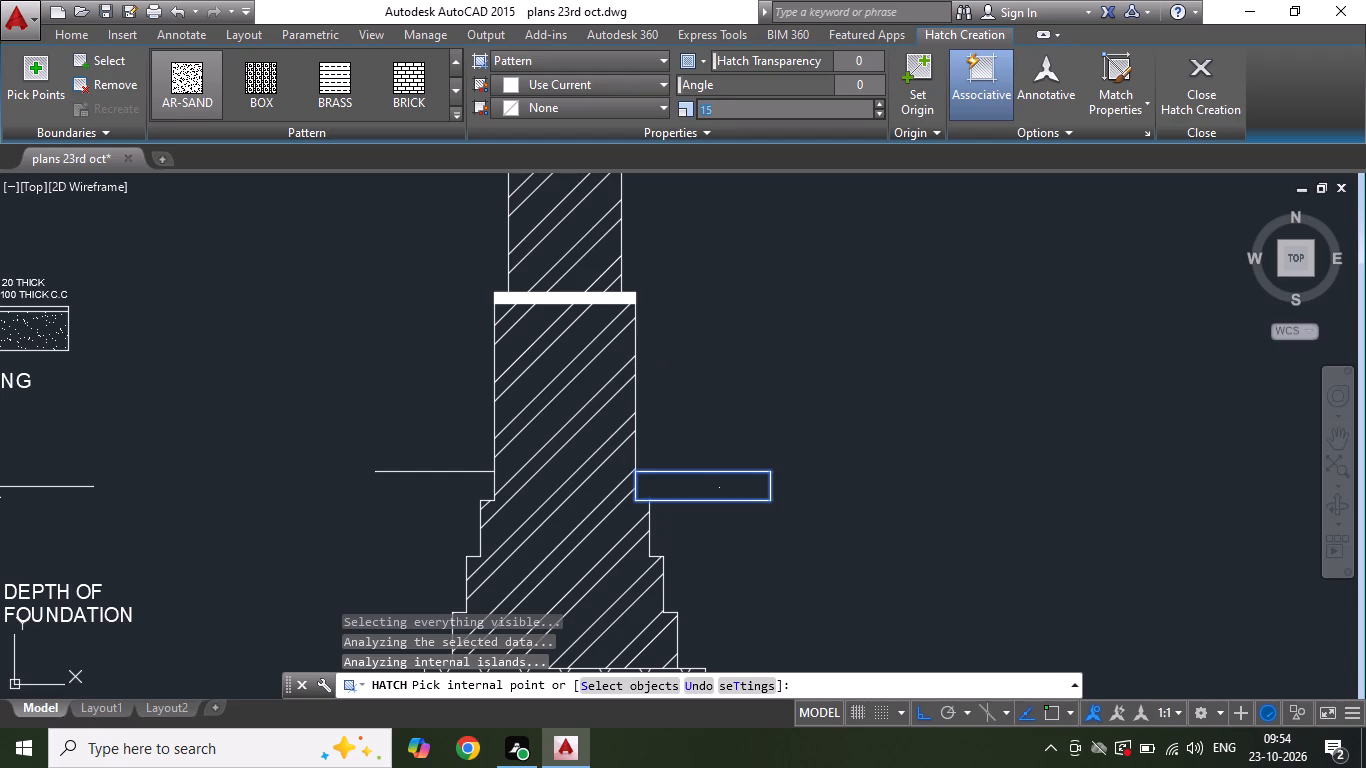
key(1)
key(Return)
key(Escape)
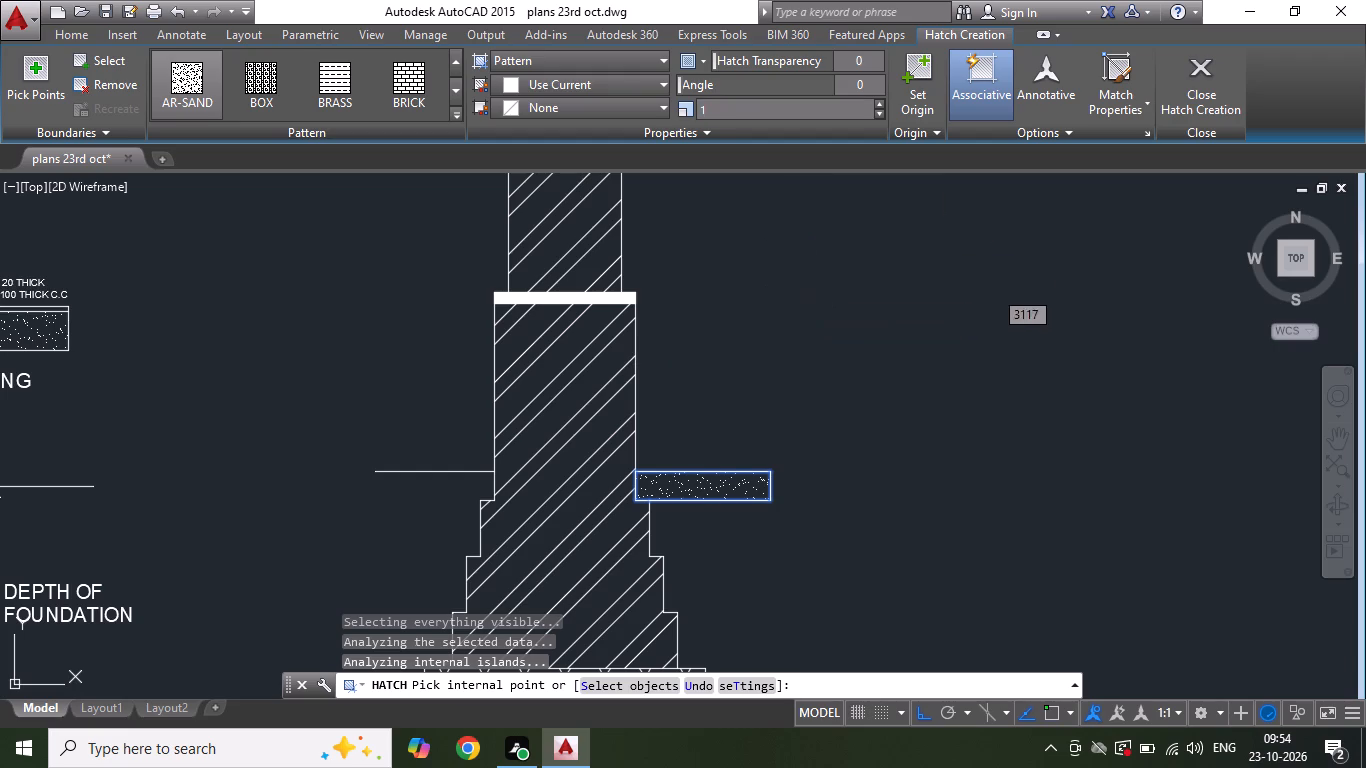
Save the drawing.
key(ctrl+s)
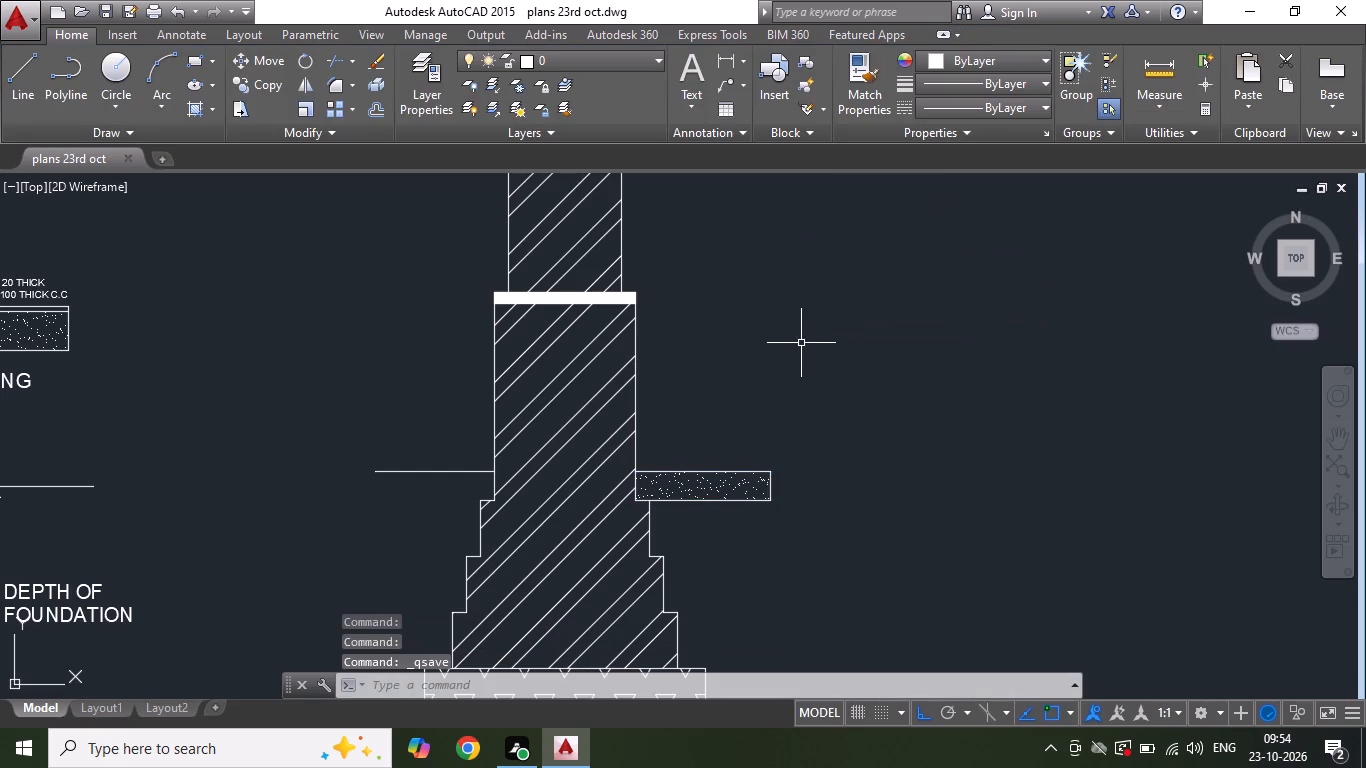
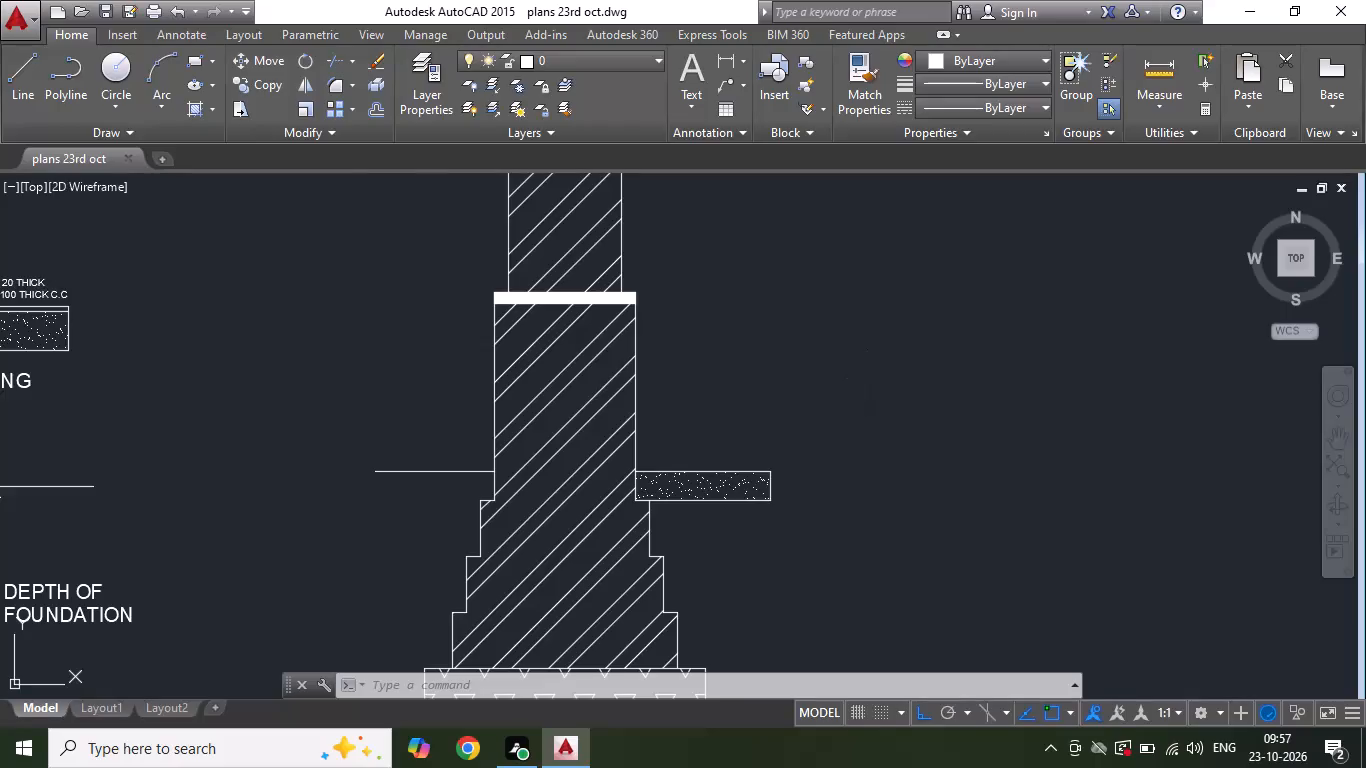
Save the drawing.
key(Escape)
key(ctrl+s)
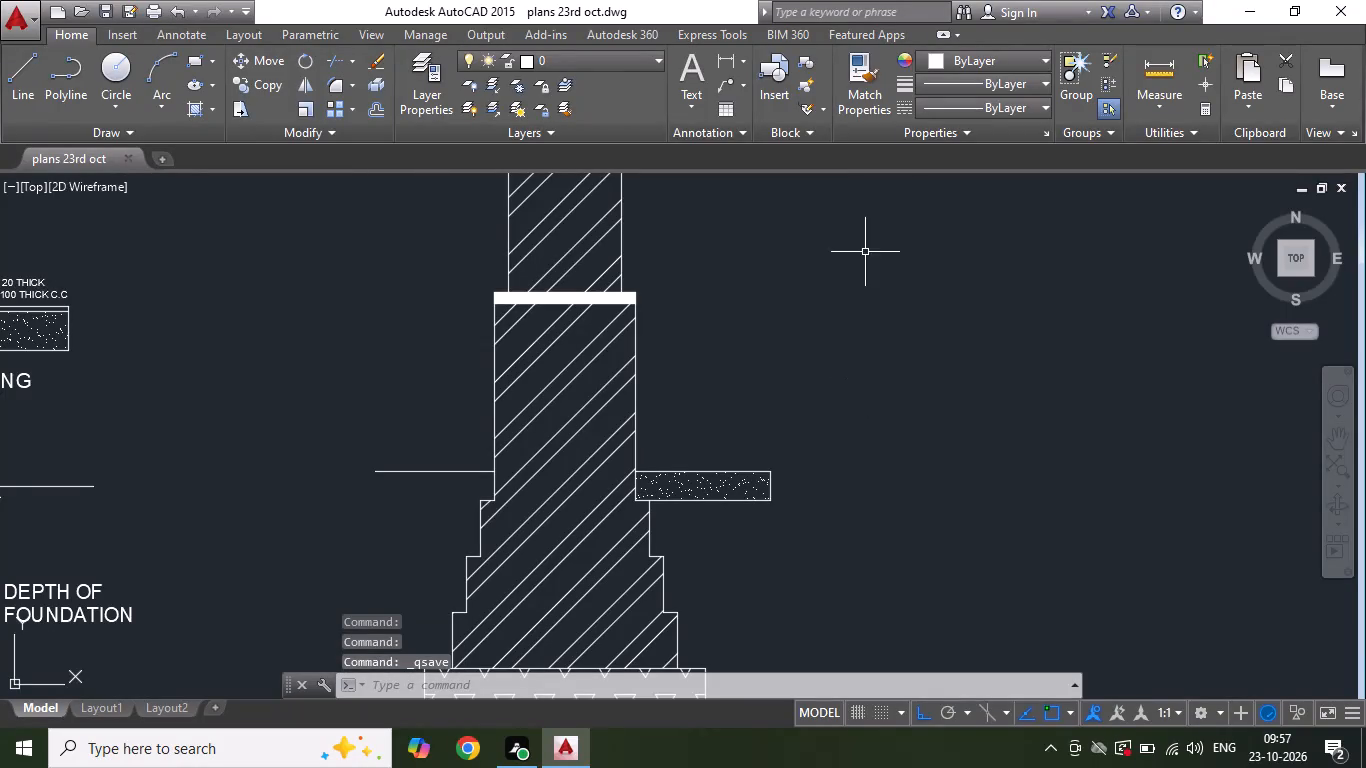
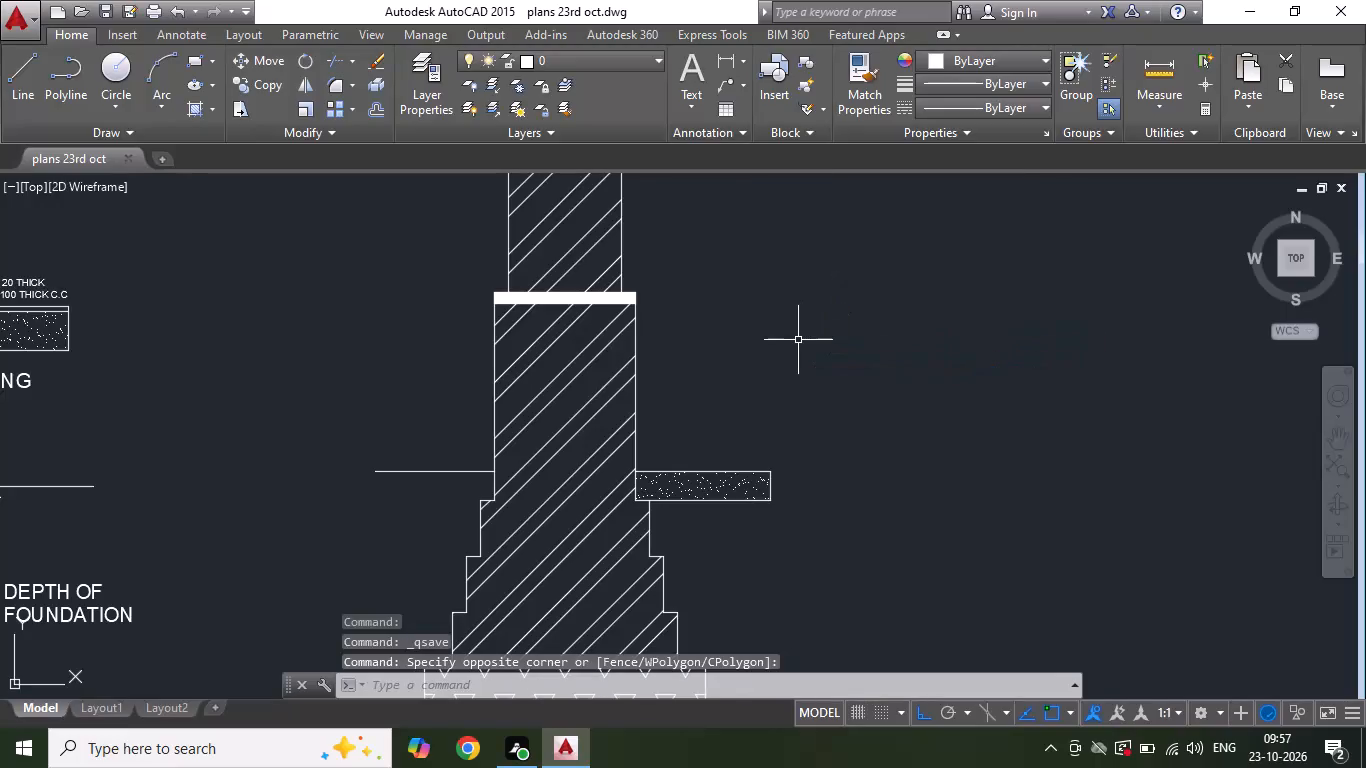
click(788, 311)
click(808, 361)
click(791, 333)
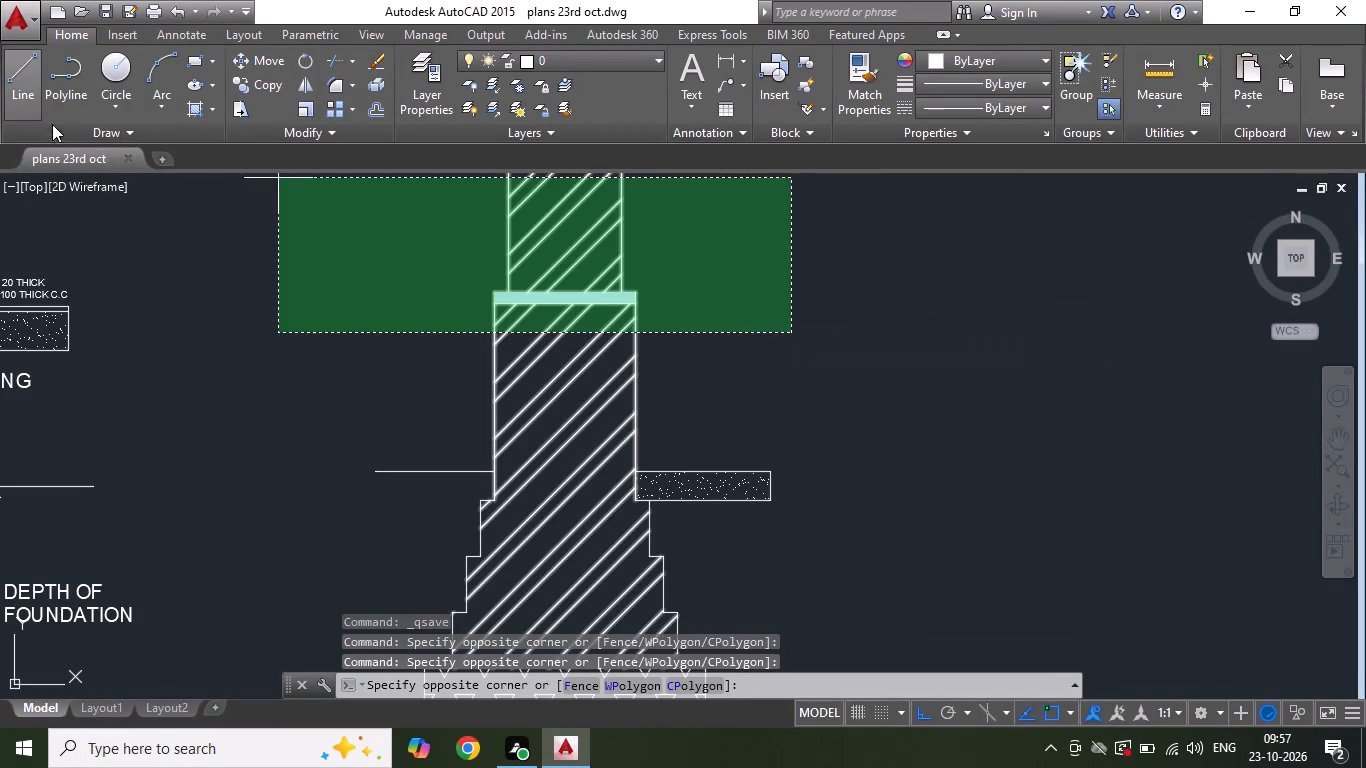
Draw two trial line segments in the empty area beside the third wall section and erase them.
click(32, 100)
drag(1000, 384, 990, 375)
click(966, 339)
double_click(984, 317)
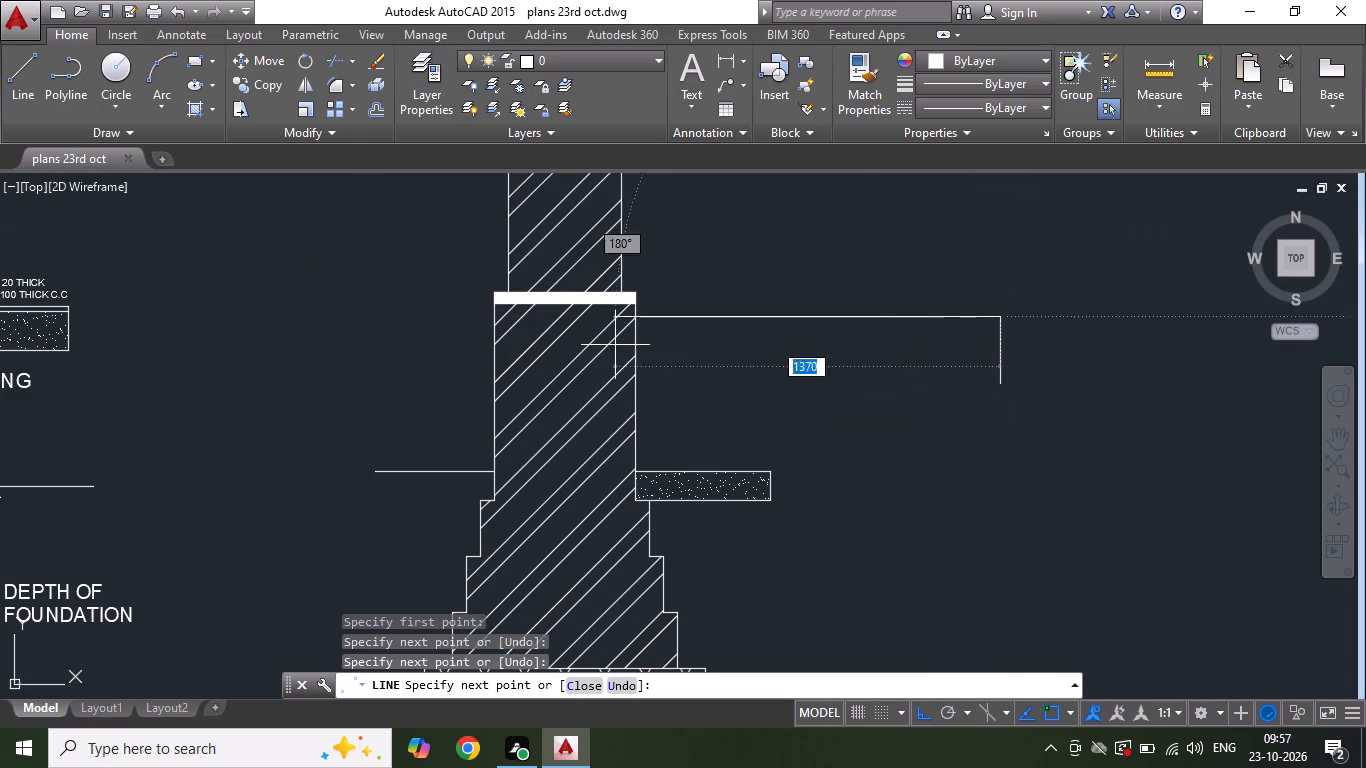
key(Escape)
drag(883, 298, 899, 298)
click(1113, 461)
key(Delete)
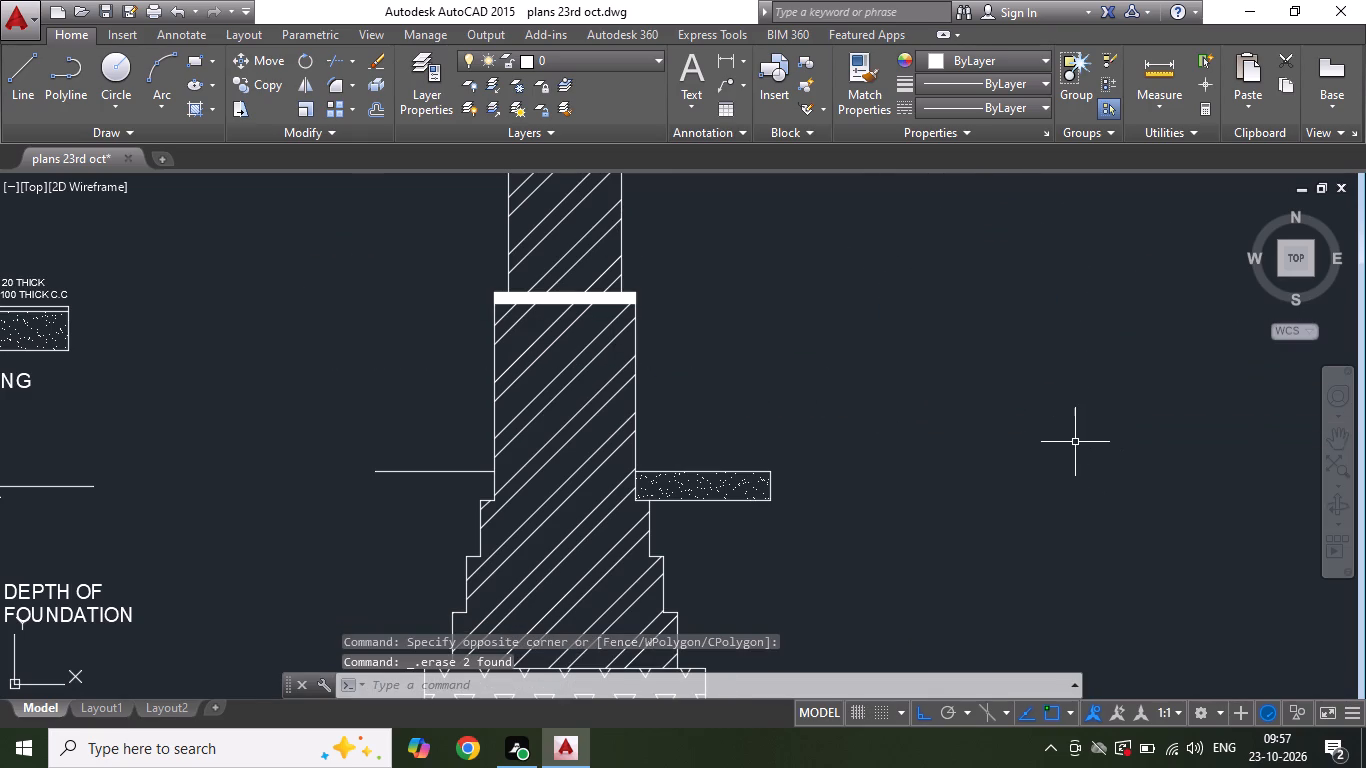
Save the drawing.
key(ctrl+s)
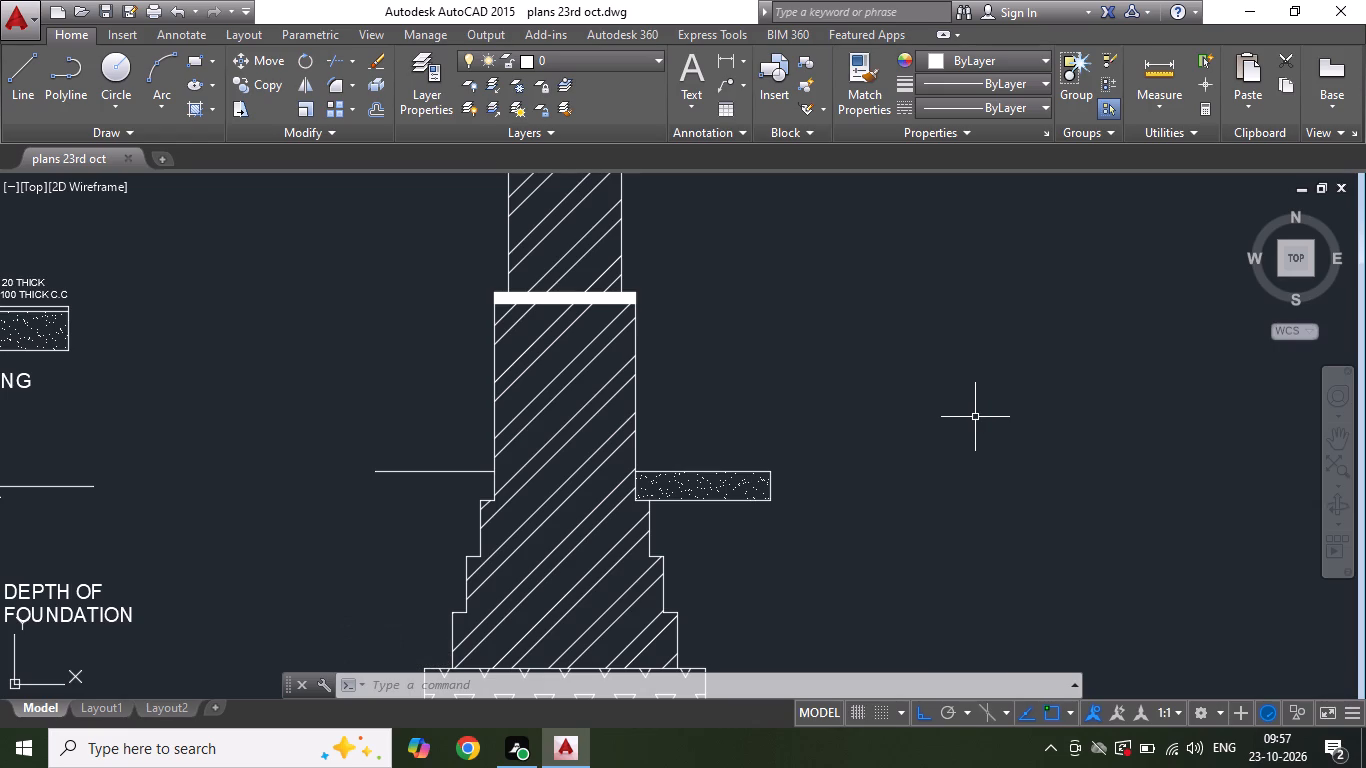
Start the Line command for new linework at the third wall section.
click(18, 61)
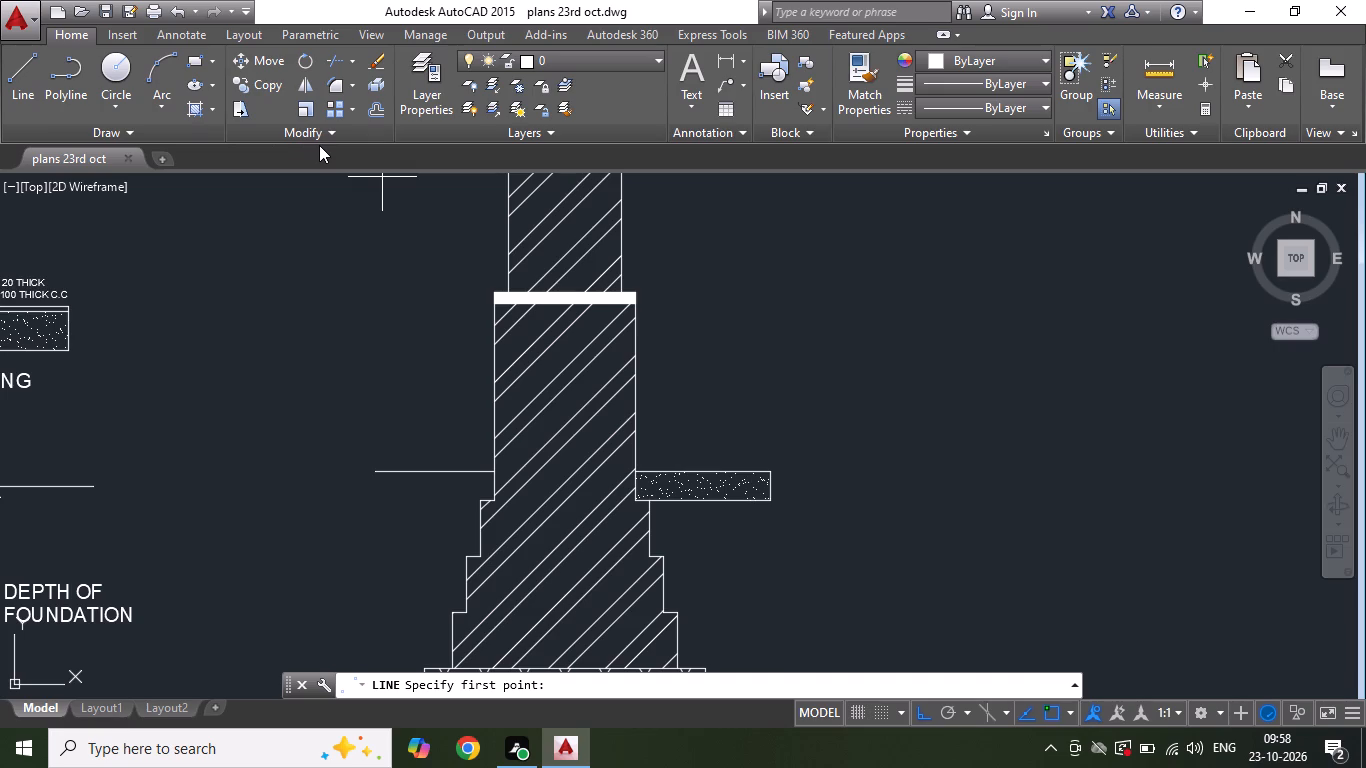
click(25, 82)
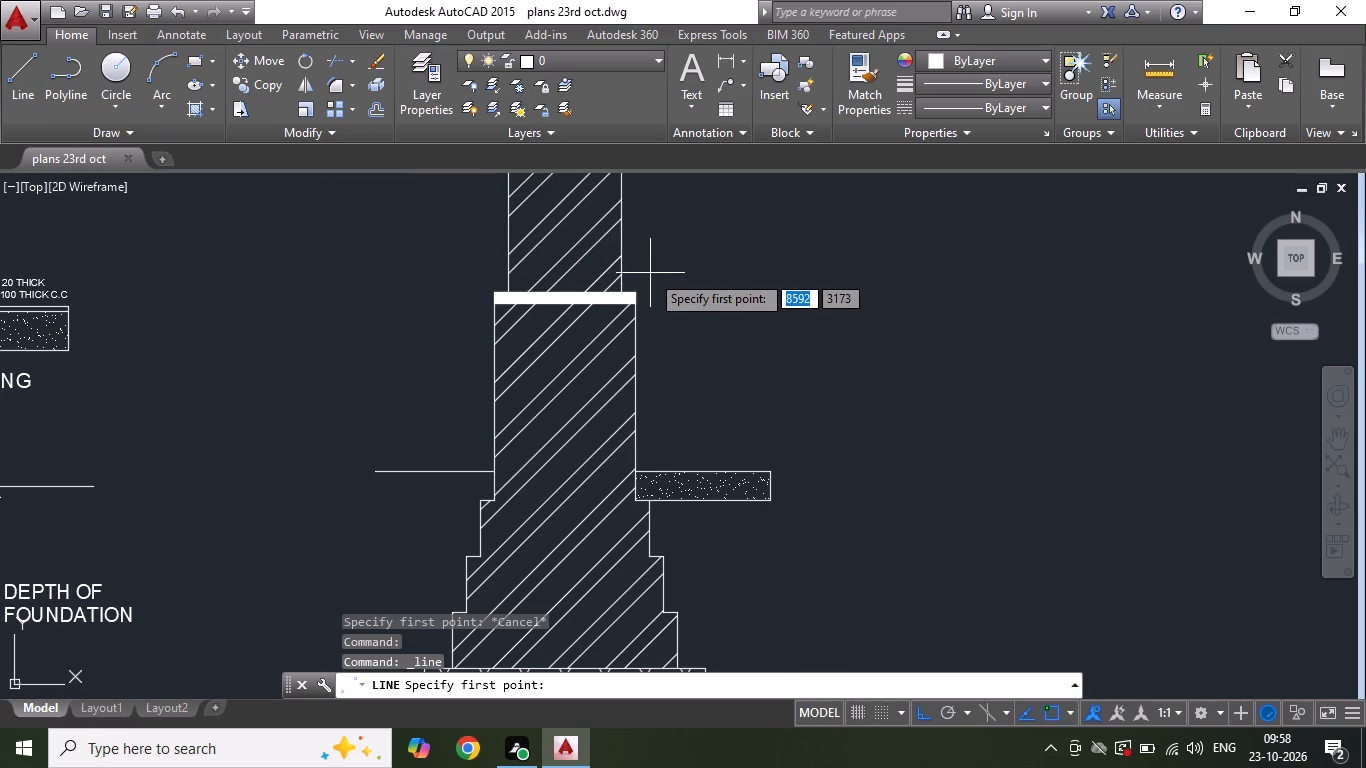
key(ctrl+s)
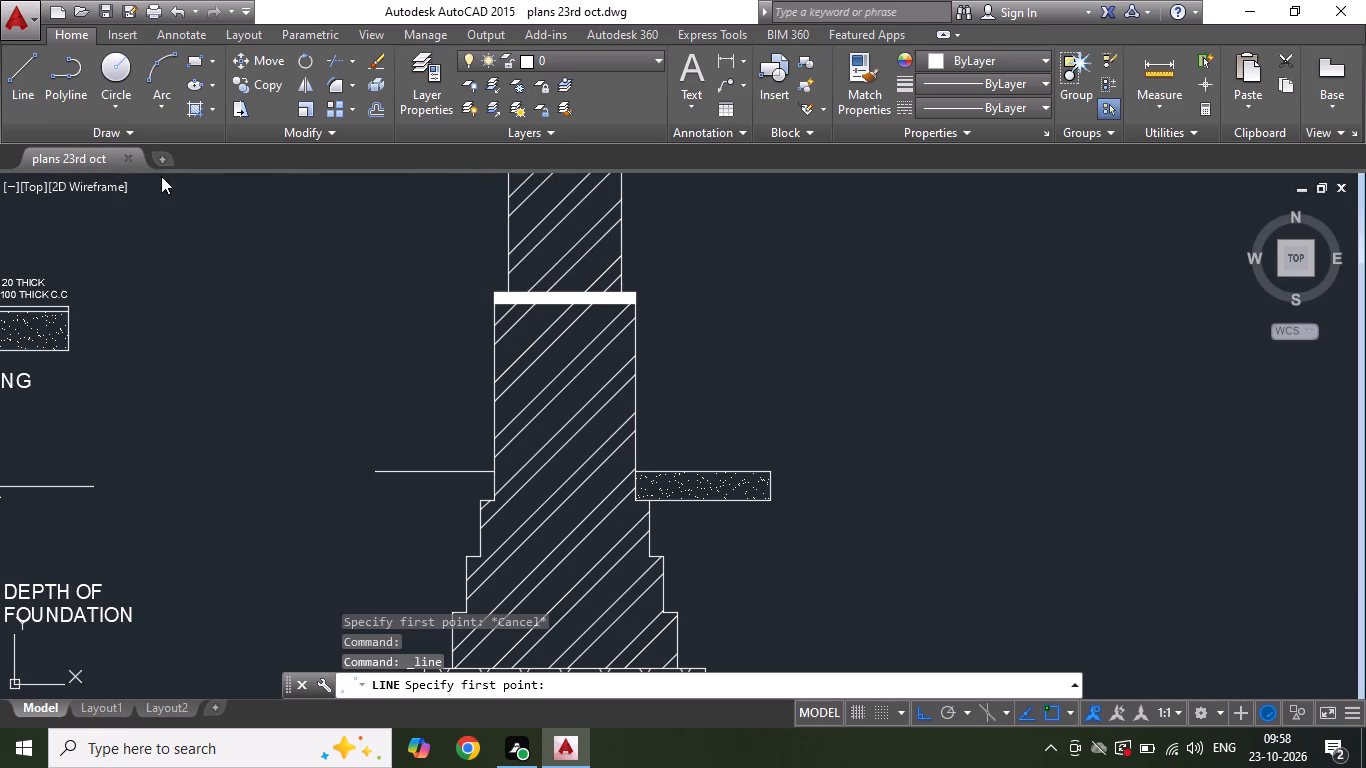
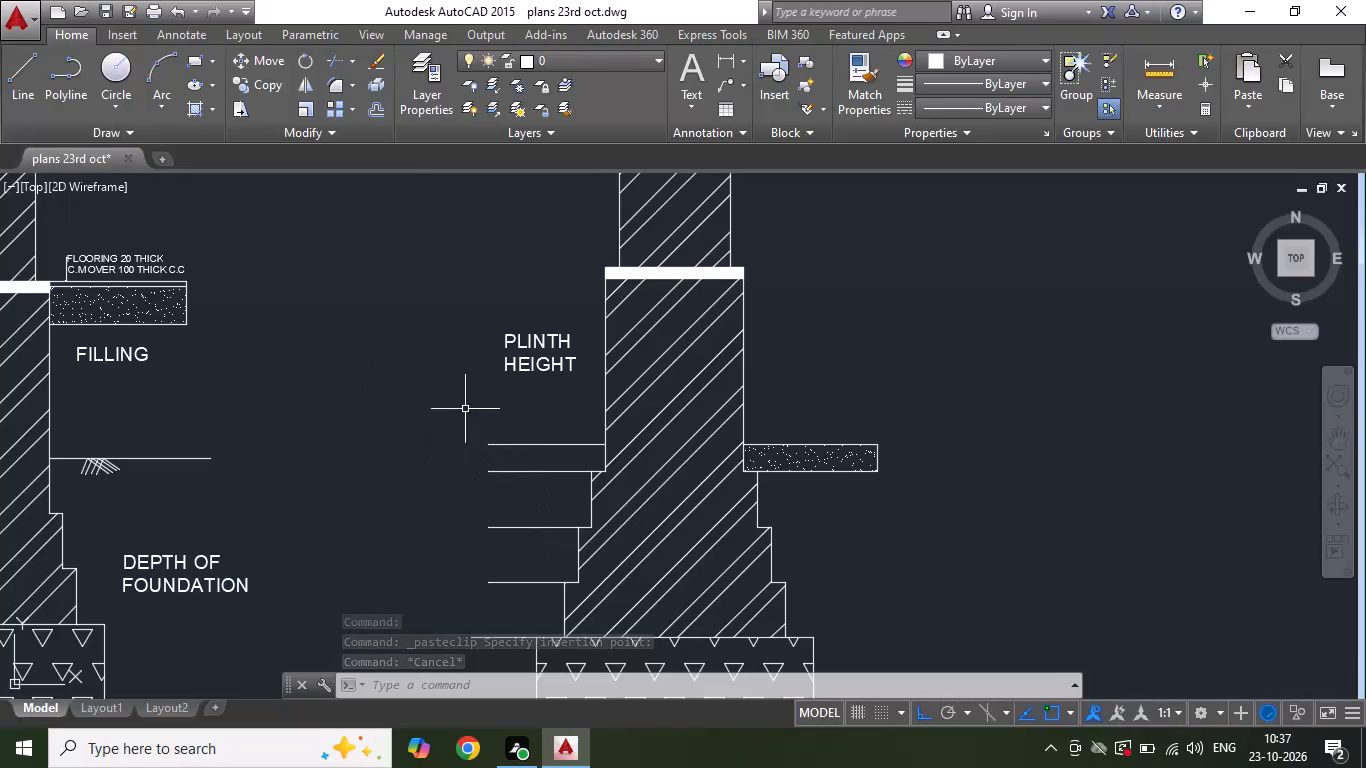
Draw a horizontal line outward from the D.P.C.'s top corner on the PLINTH HEIGHT side of the third wall section.
click(21, 90)
scroll(546, 329, down, 2)
scroll(544, 294, up, 1)
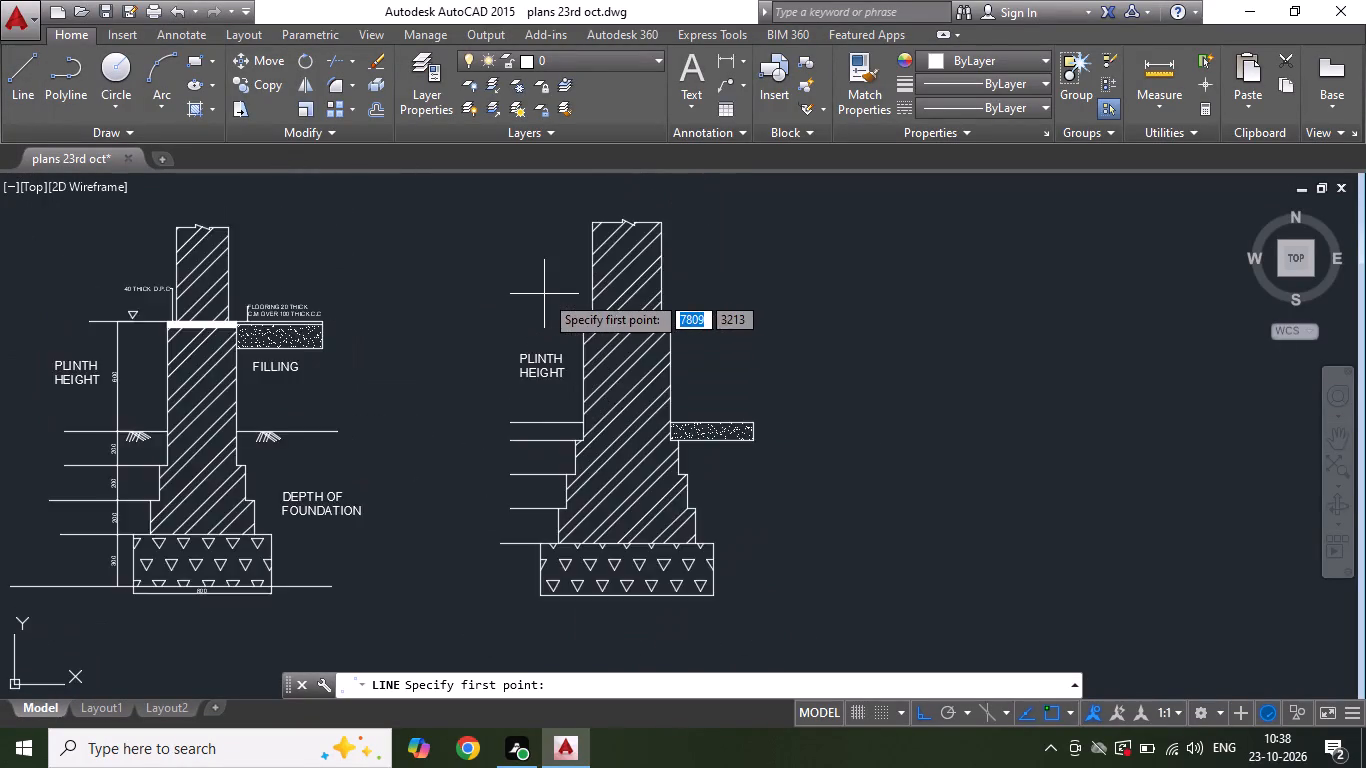
scroll(544, 294, up, 1)
scroll(589, 314, down, 1)
scroll(551, 310, up, 1)
drag(628, 330, 607, 338)
click(530, 346)
key(Escape)
scroll(673, 383, down, 1)
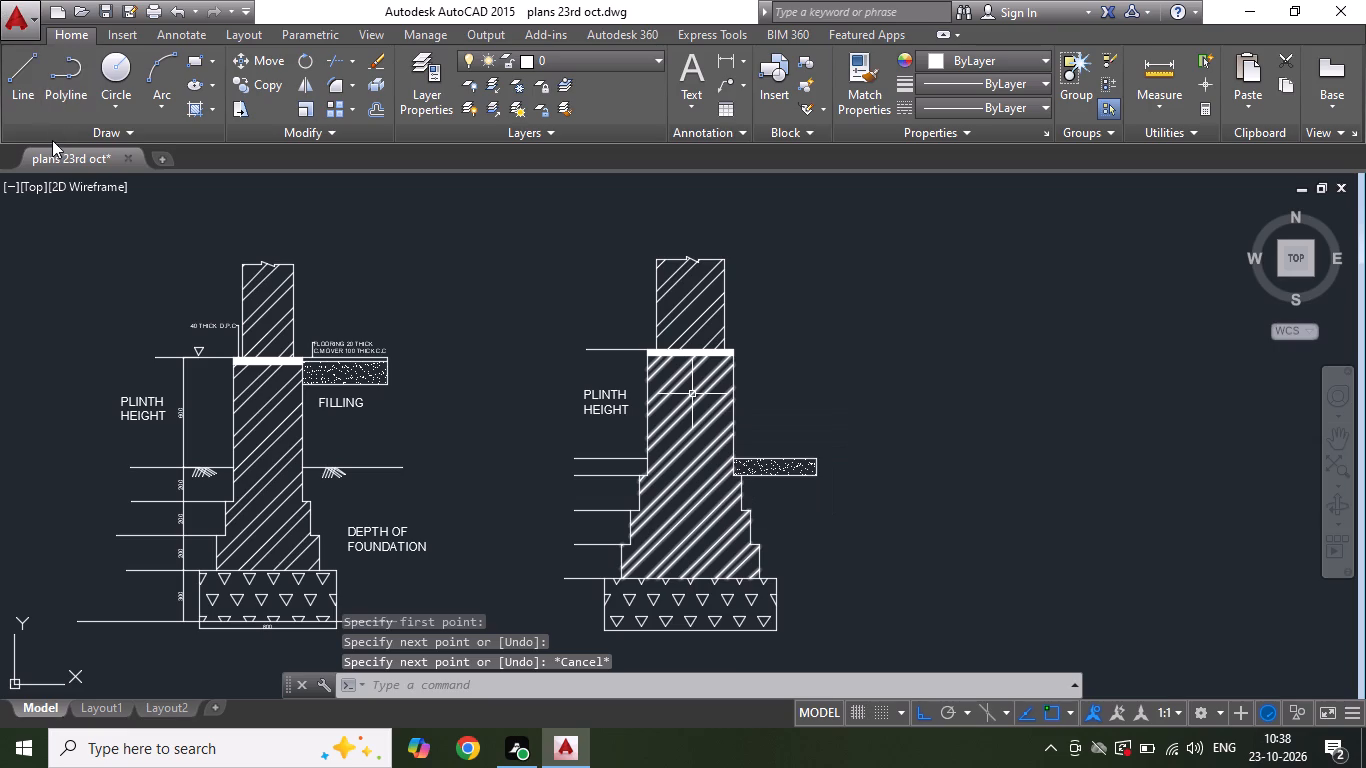
Draw a horizontal line about 297 long outward from the D.P.C.'s opposite top corner, on the flooring side of the third section.
click(4, 69)
scroll(734, 358, up, 3)
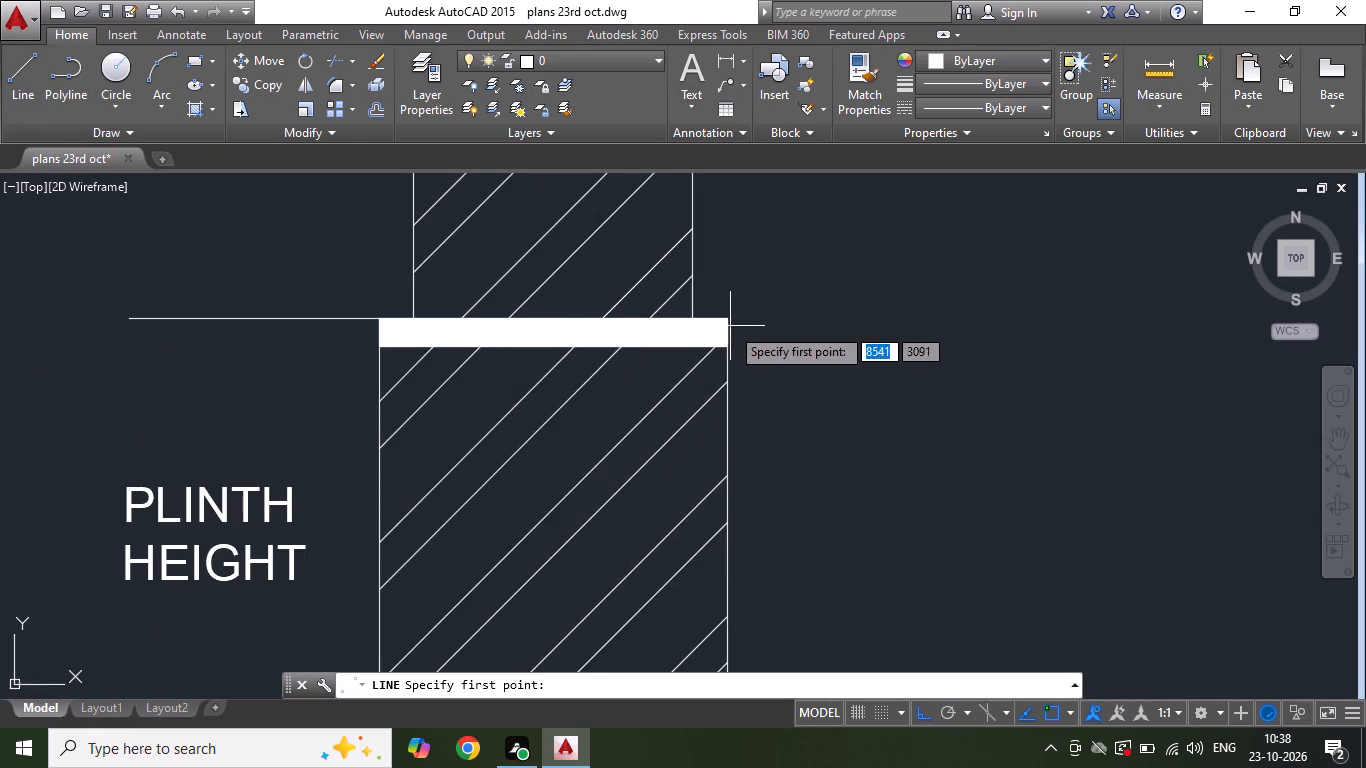
click(731, 324)
click(934, 320)
key(Escape)
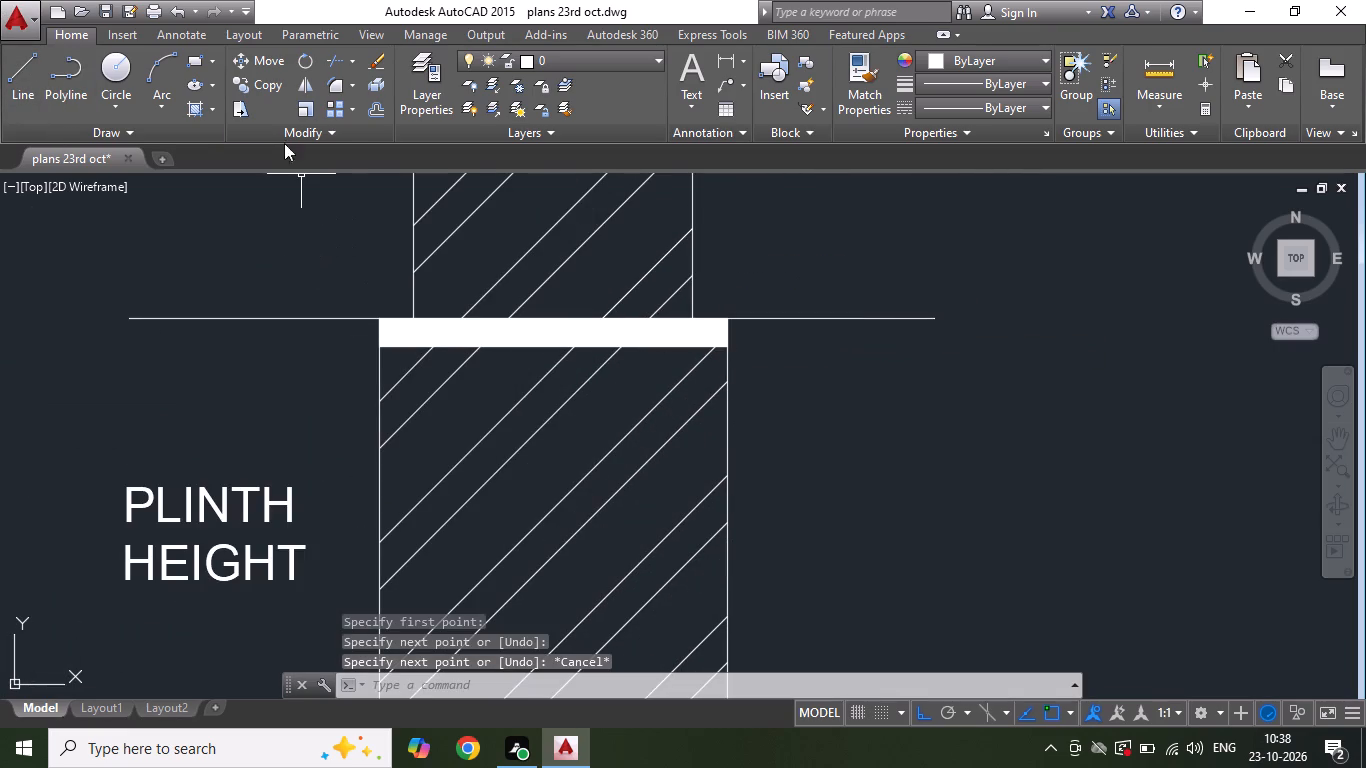
Offset the new flooring-side line 20 downward.
click(381, 110)
text(20)
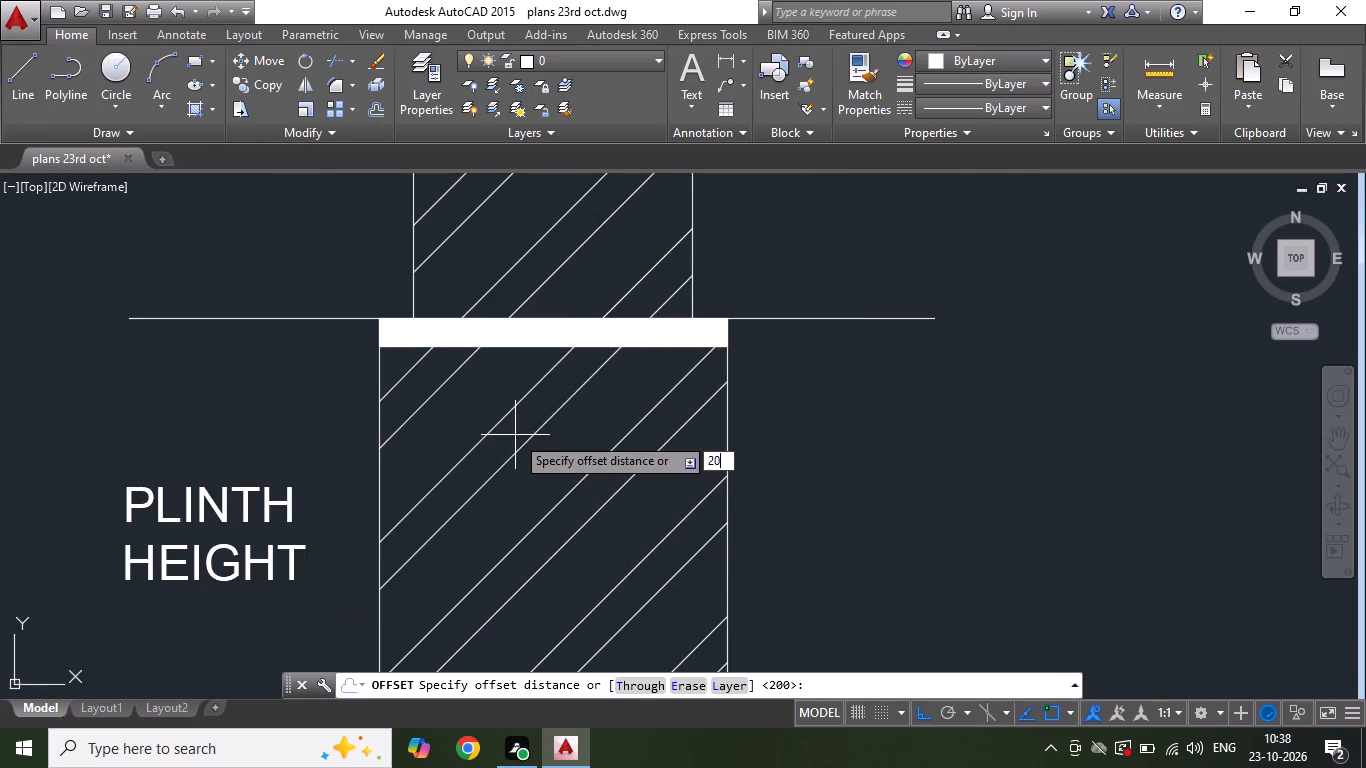
key(Return)
click(794, 316)
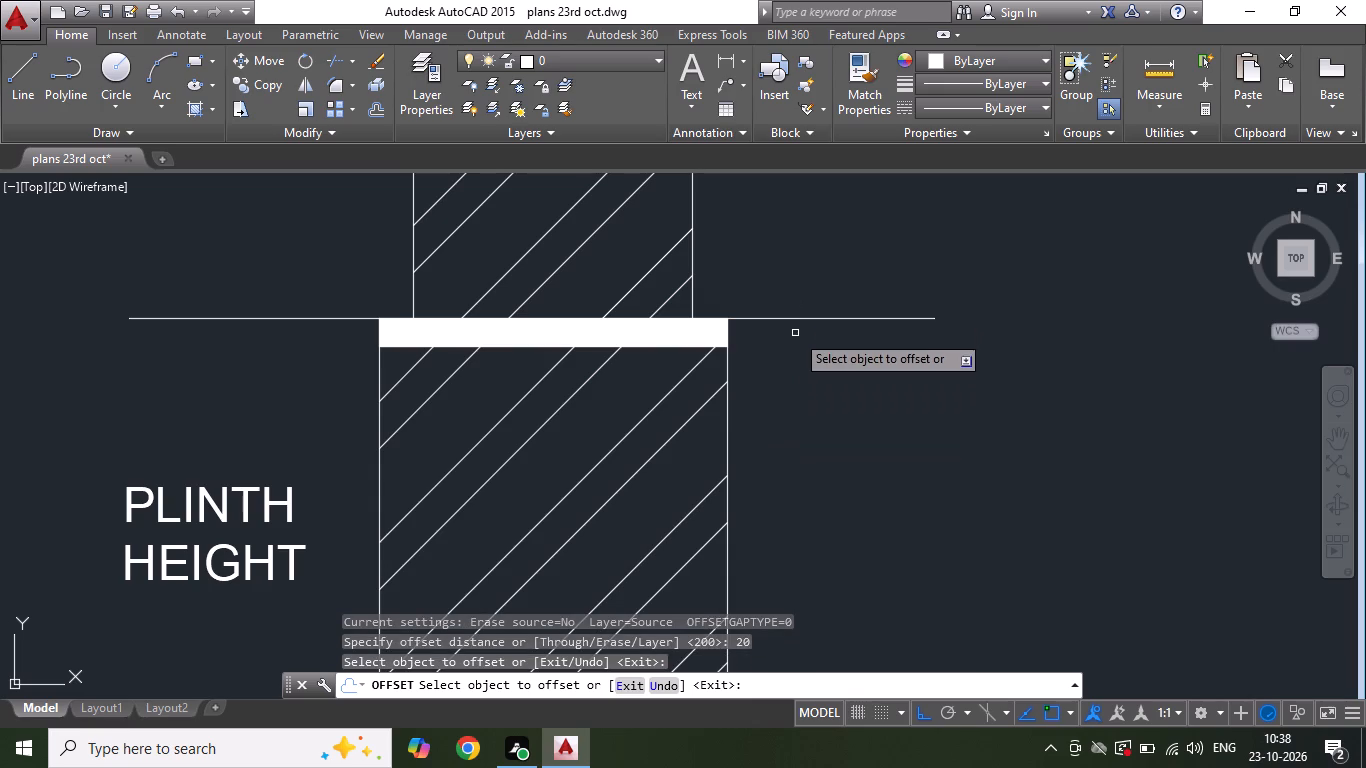
click(792, 320)
click(796, 350)
key(Escape)
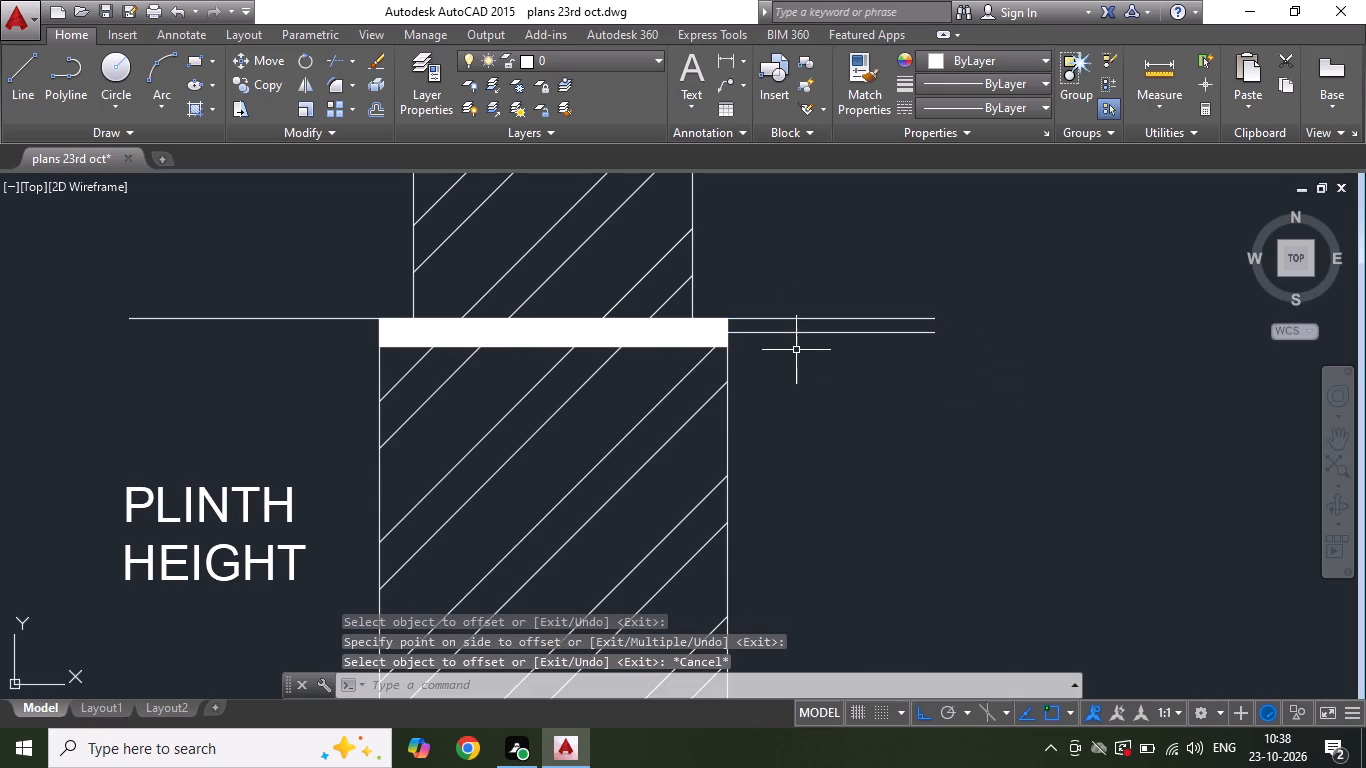
key(Escape)
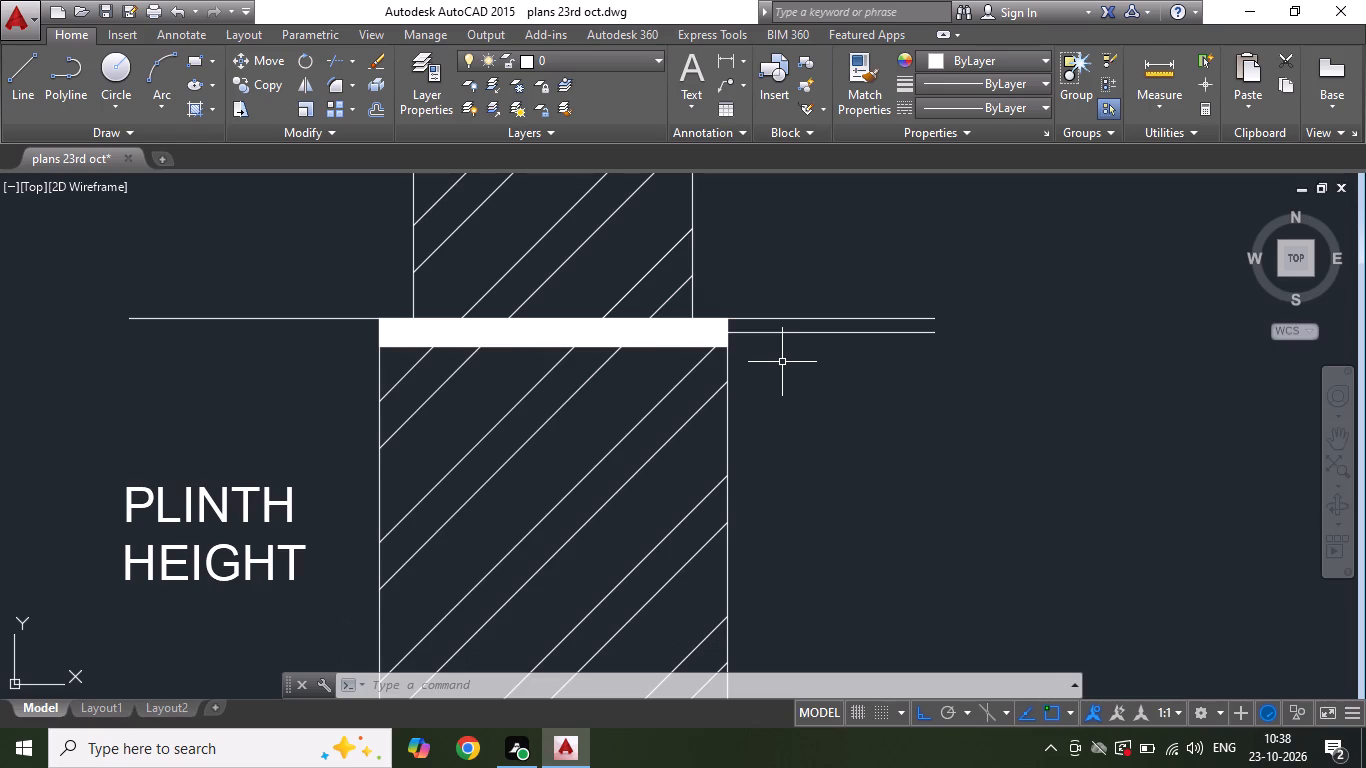
Close the outer end of the thin flooring strip with a short vertical line between its two parallel lines.
scroll(574, 338, down, 1)
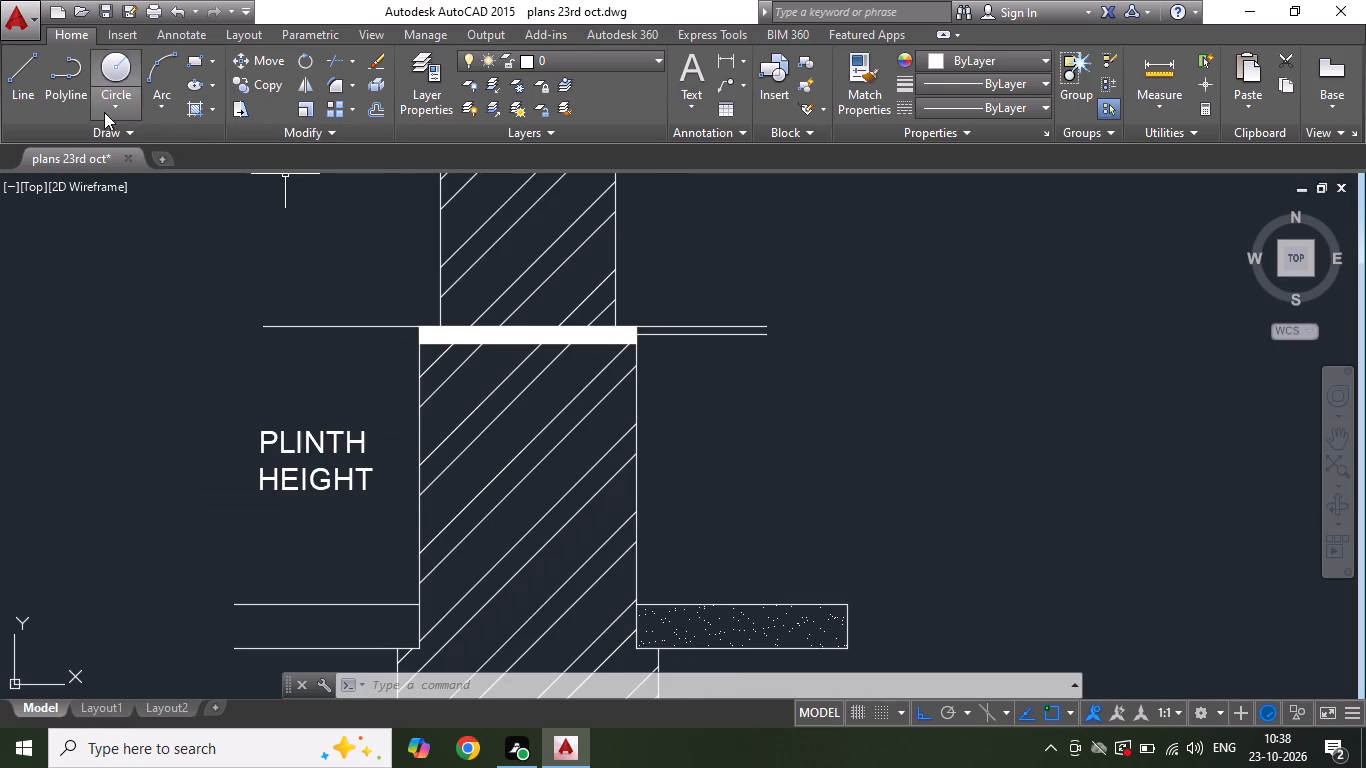
click(27, 96)
scroll(730, 308, up, 1)
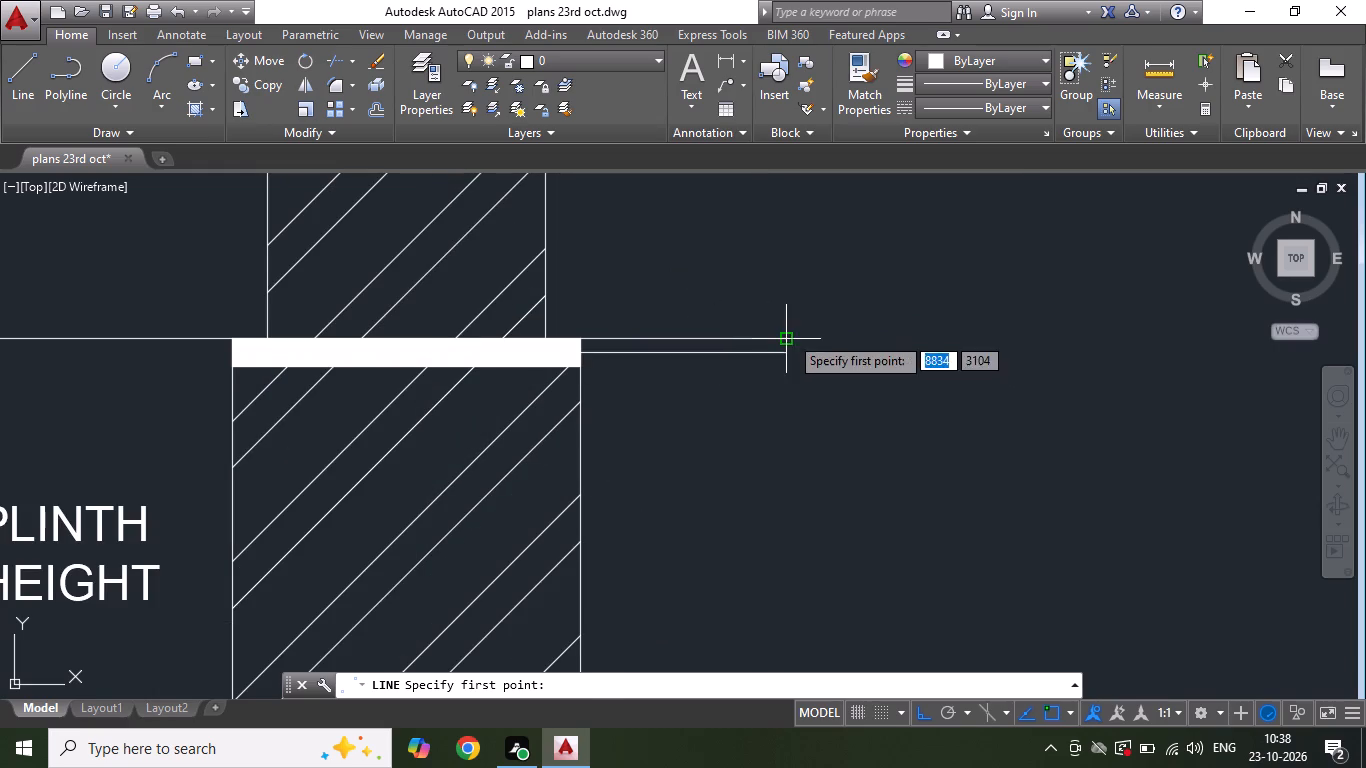
click(789, 335)
click(788, 360)
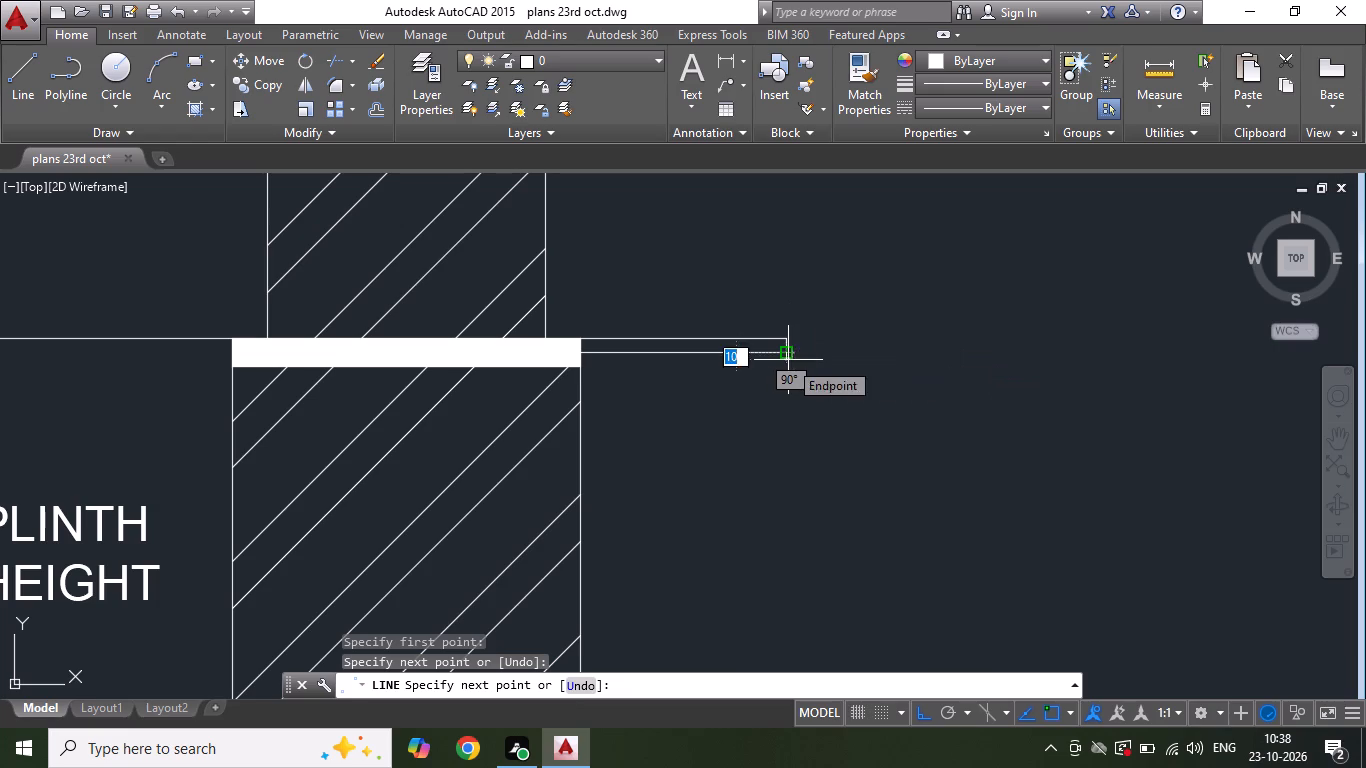
key(Escape)
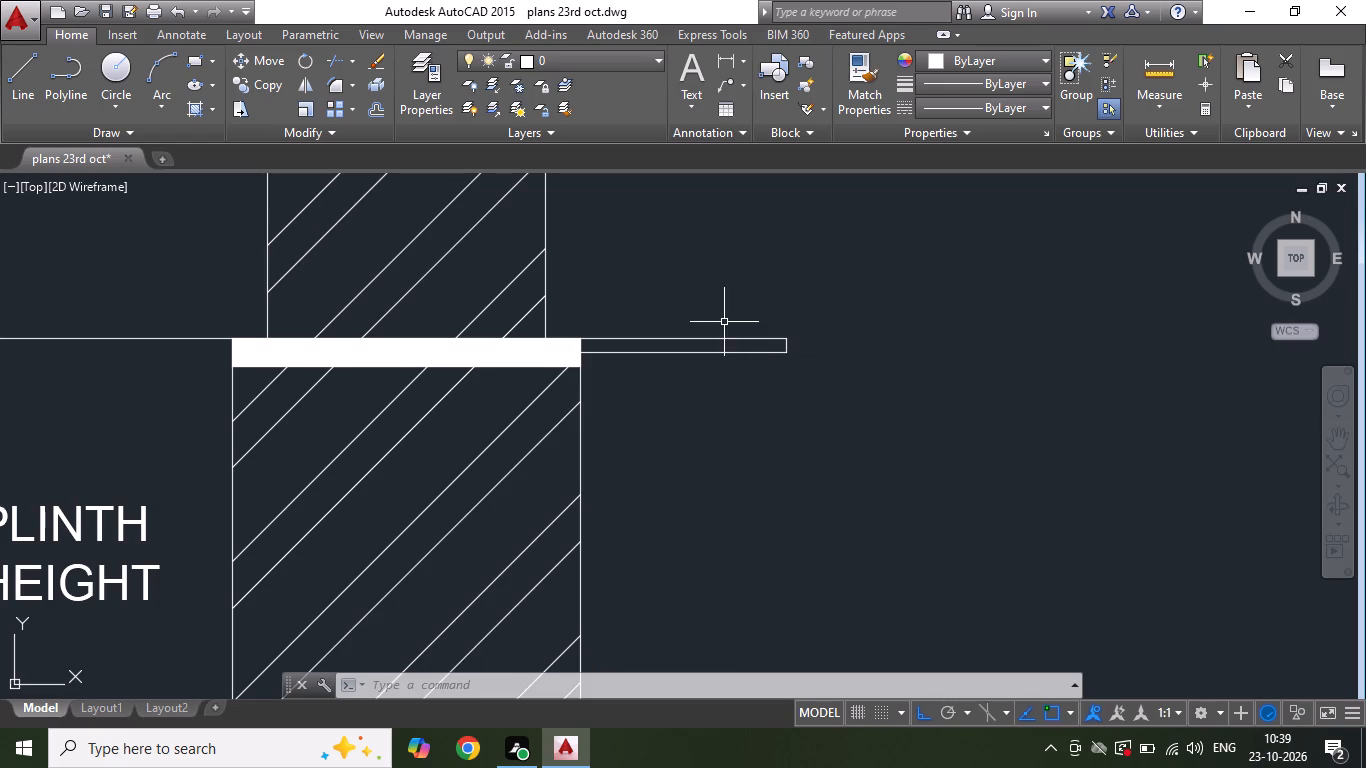
key(Escape)
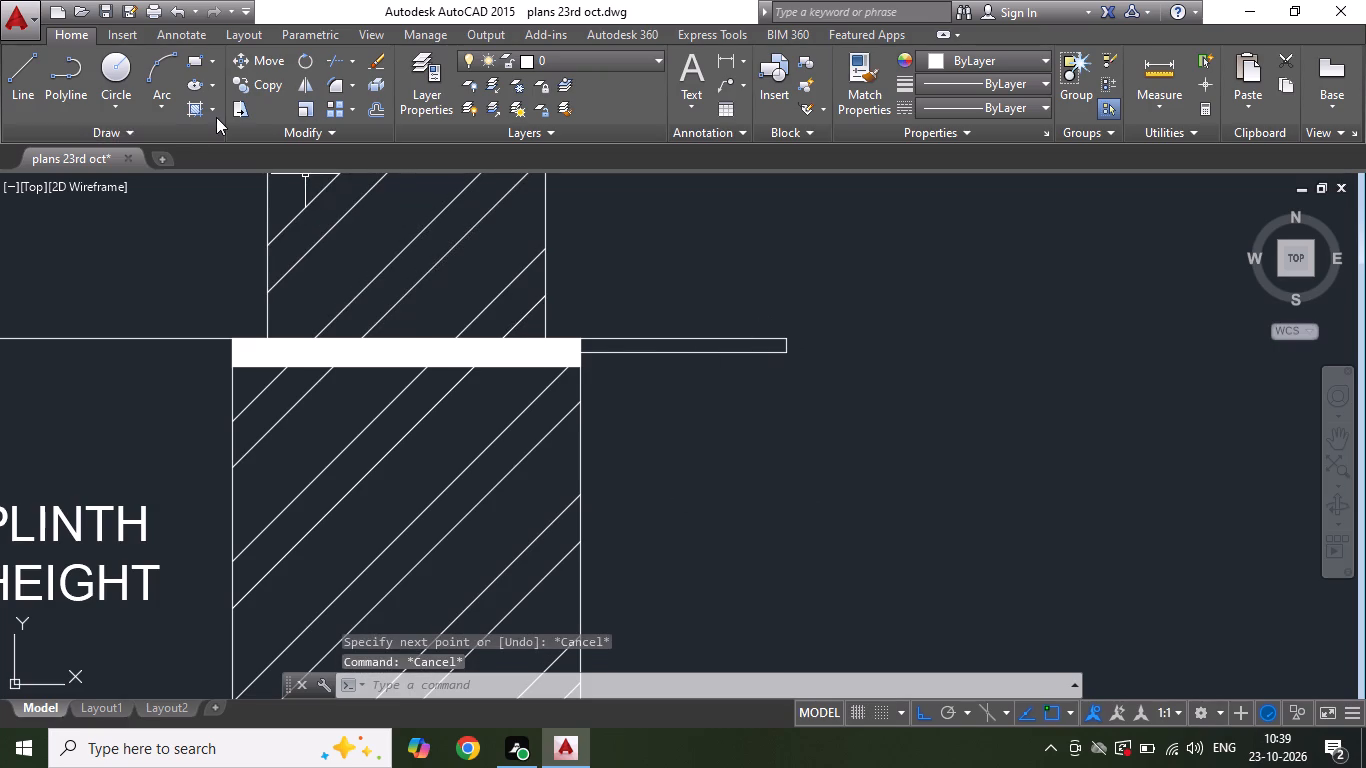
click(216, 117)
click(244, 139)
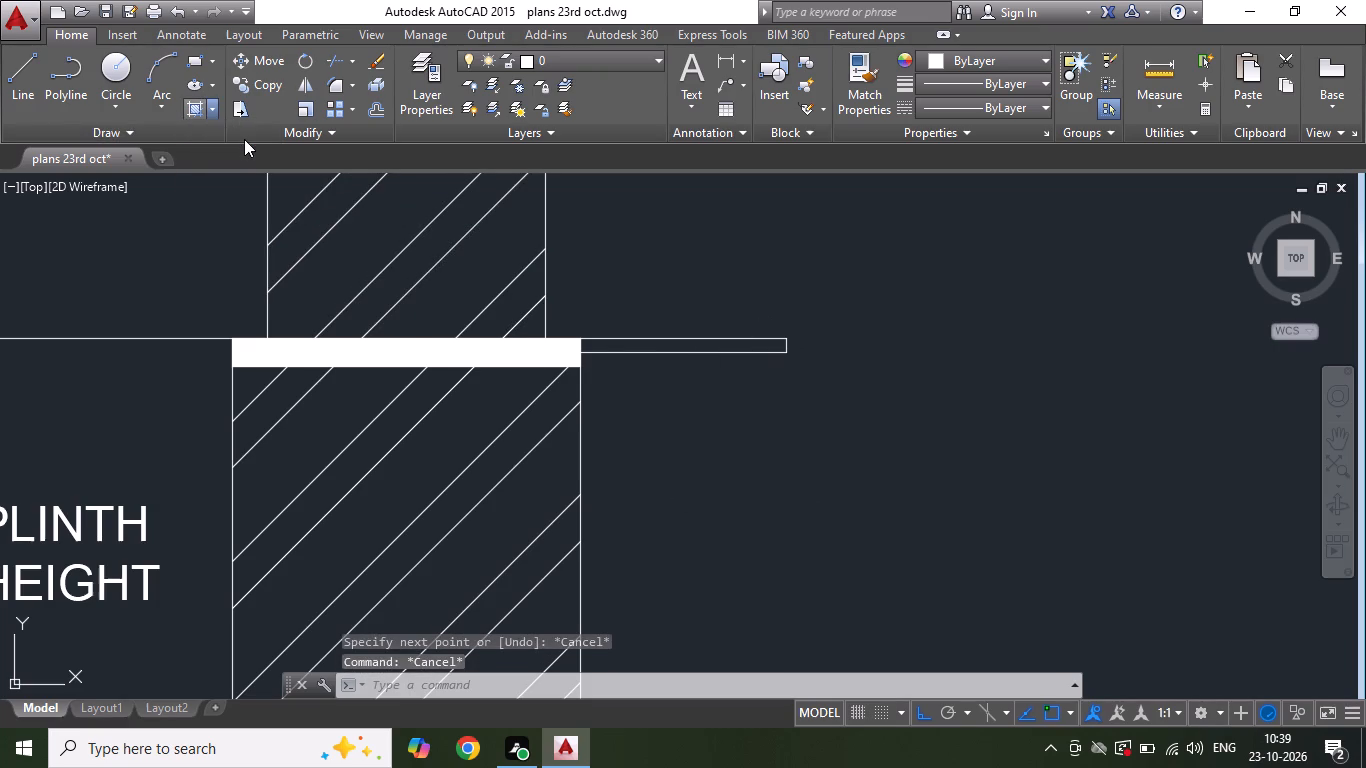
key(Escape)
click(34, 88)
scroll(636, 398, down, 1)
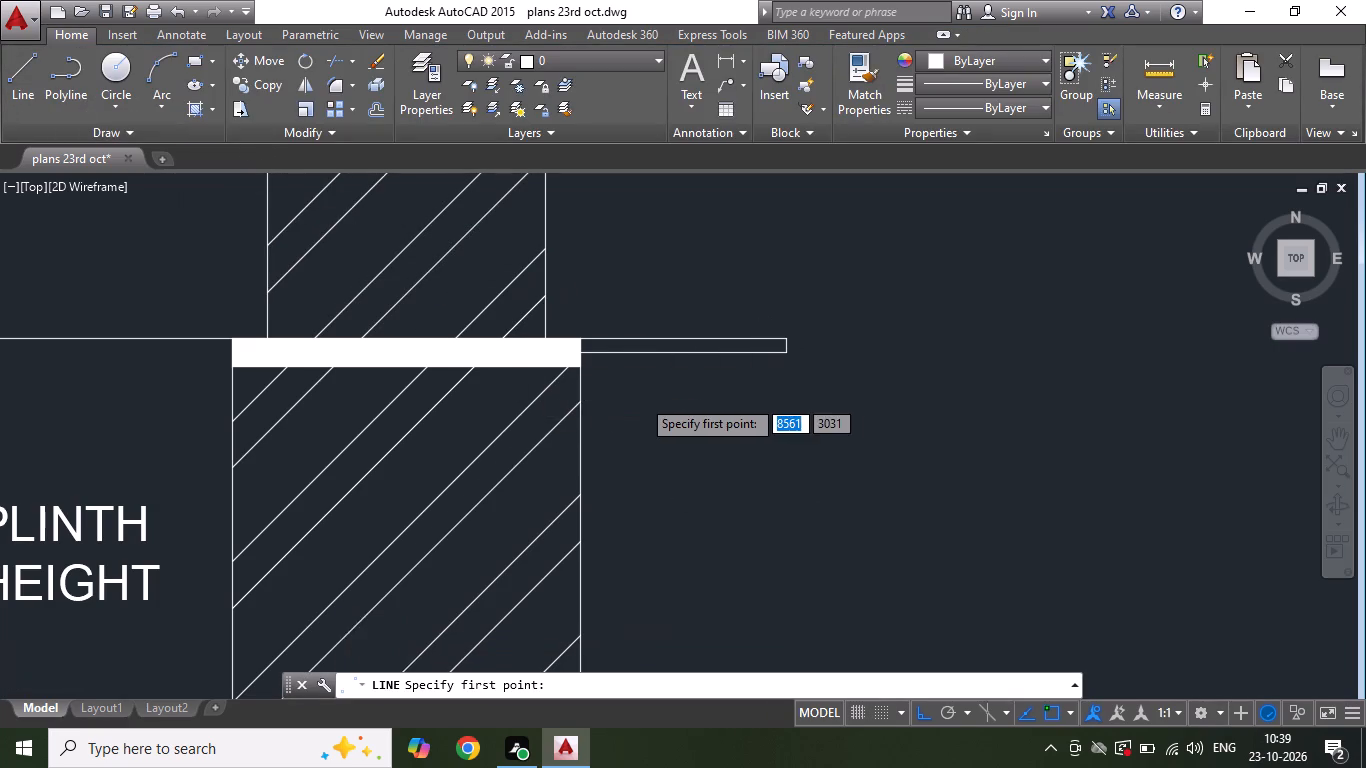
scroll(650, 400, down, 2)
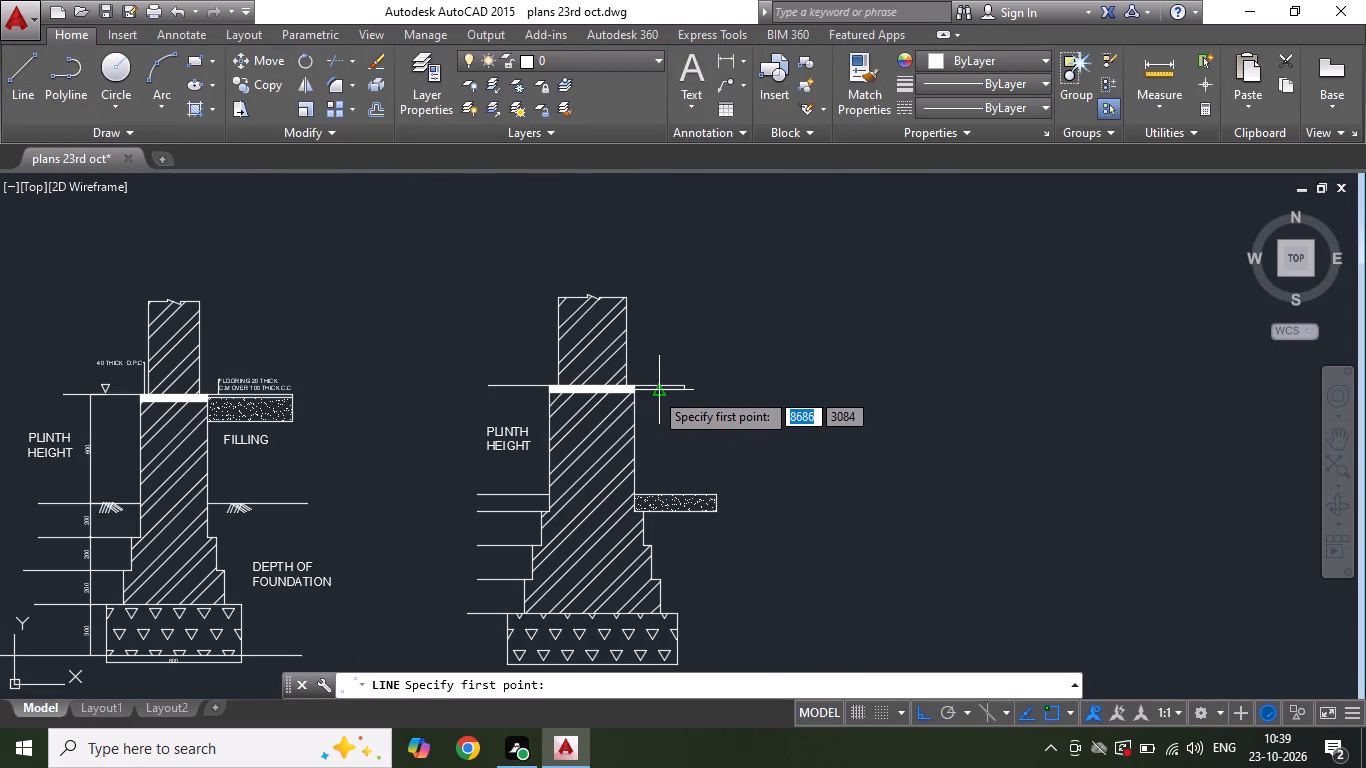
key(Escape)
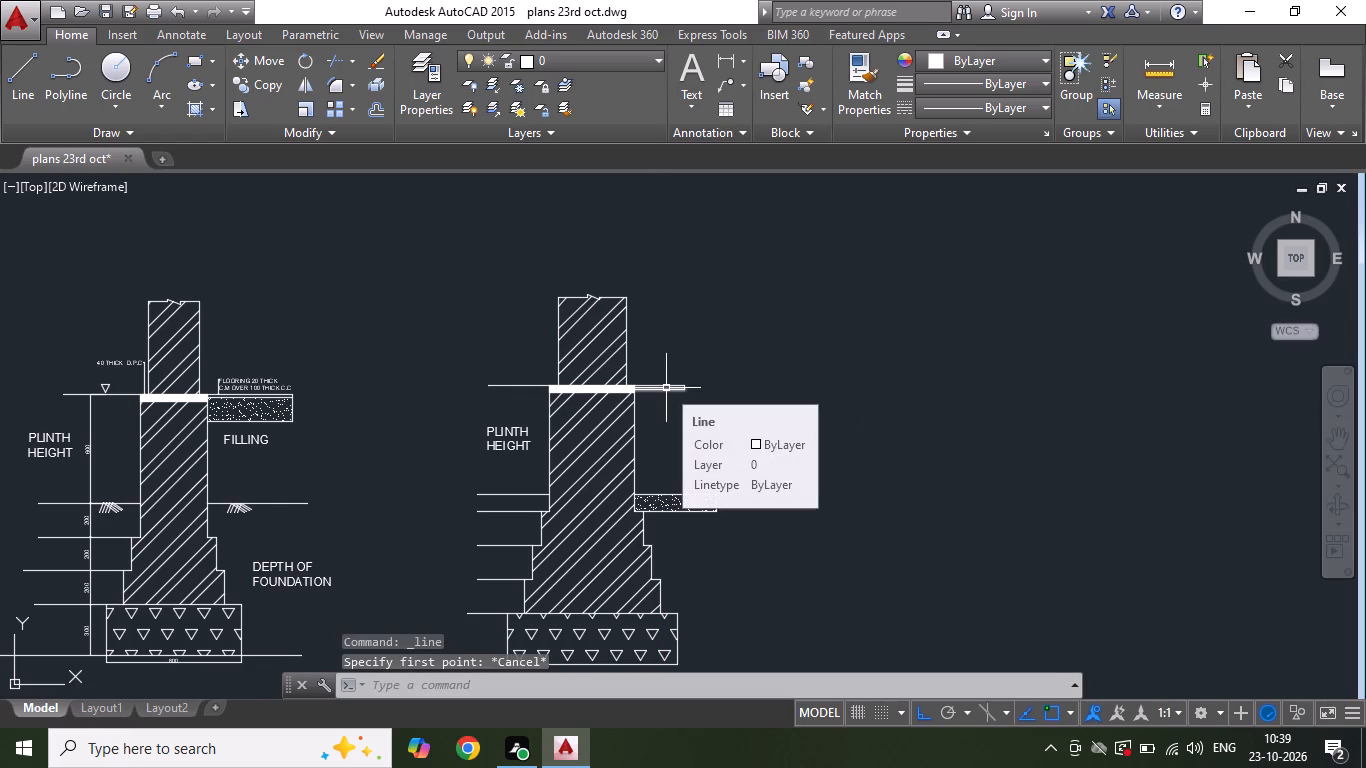
Erase the ground-level strip's sand hatch, bottom line and end line, keeping only its top line as the ground line.
click(691, 500)
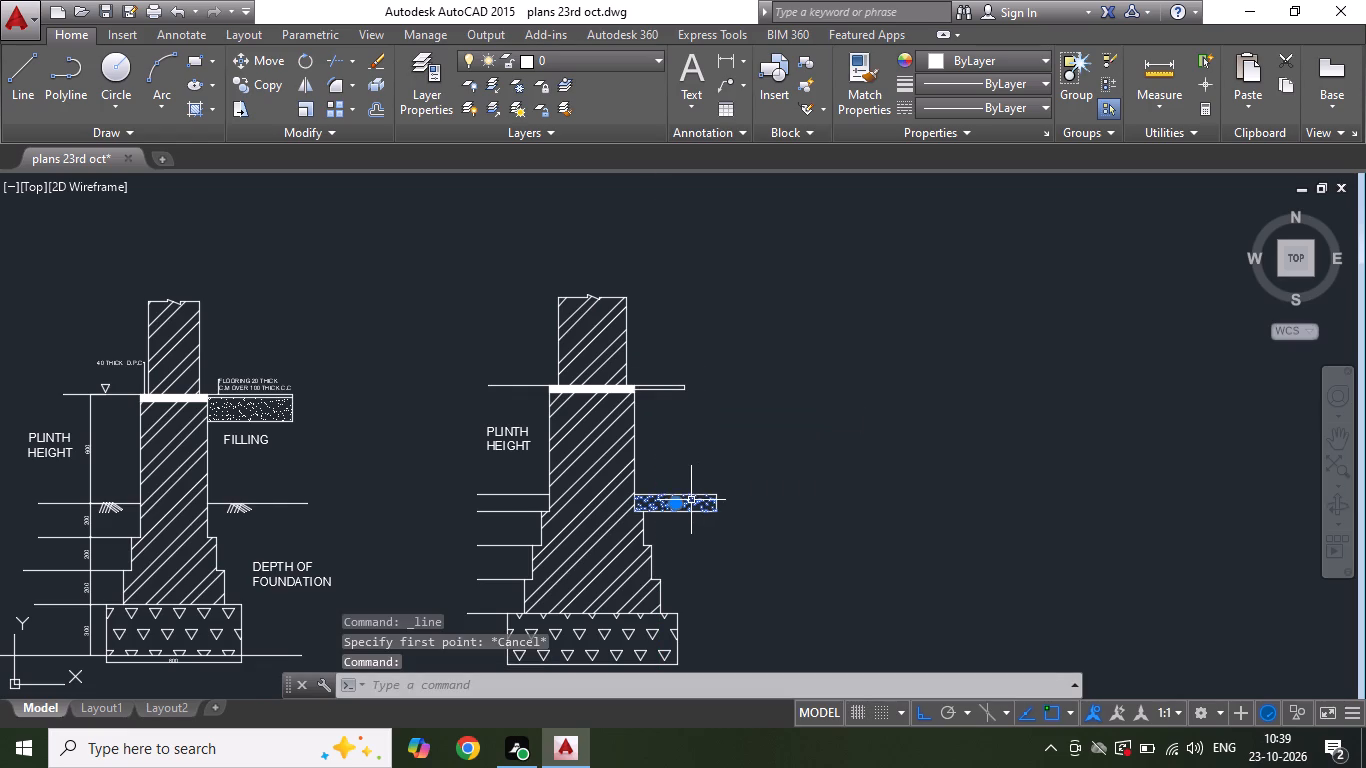
key(Delete)
click(677, 513)
key(Delete)
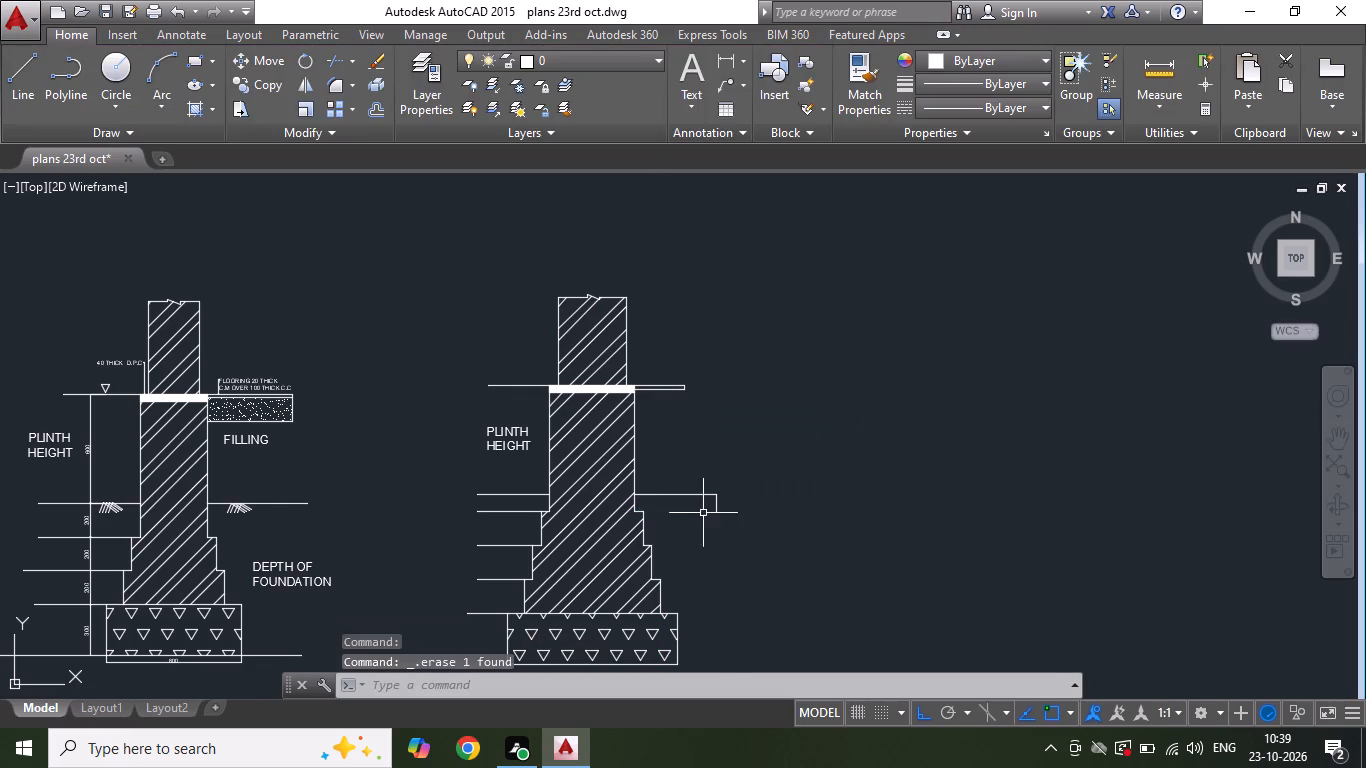
drag(696, 478, 737, 497)
click(775, 544)
key(Delete)
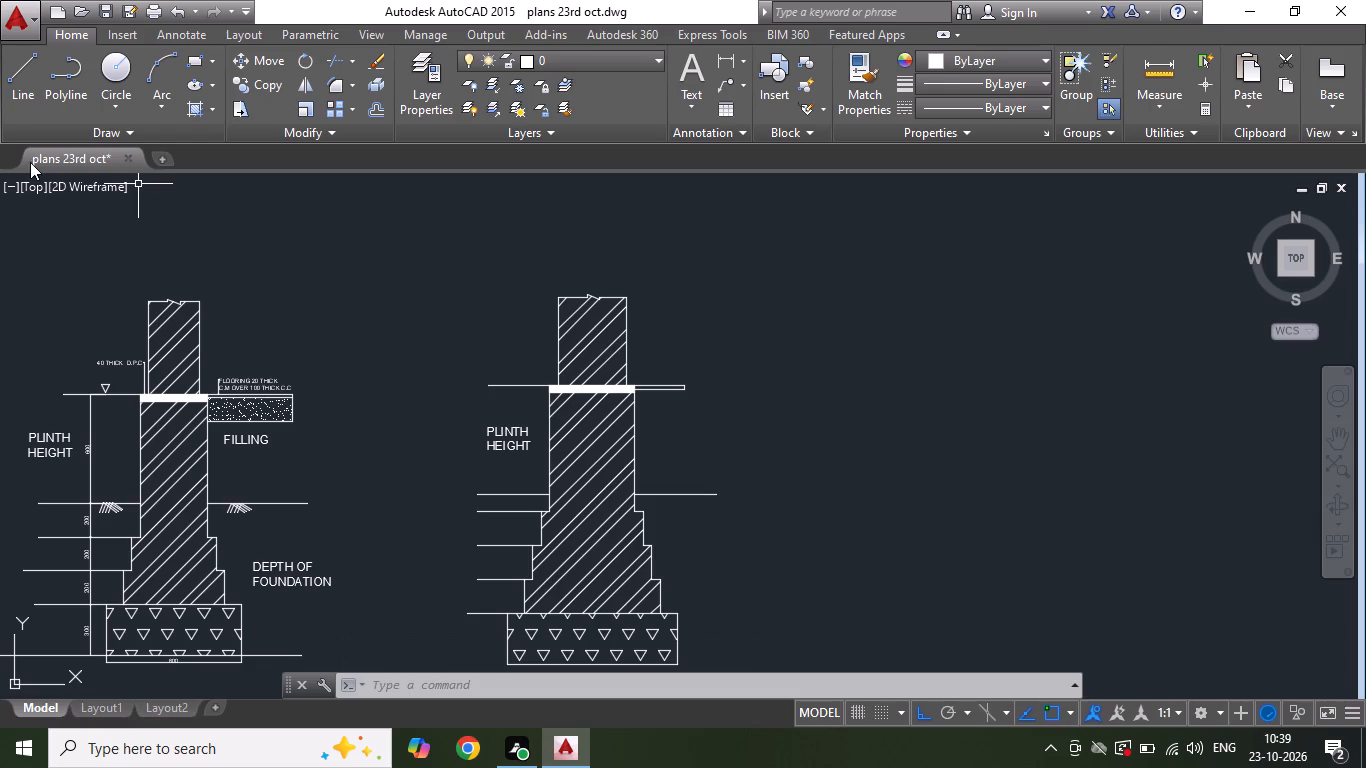
Outline the bed under the flooring strip with a 297 horizontal line from the wall face and a vertical up to the strip's outer end.
click(24, 89)
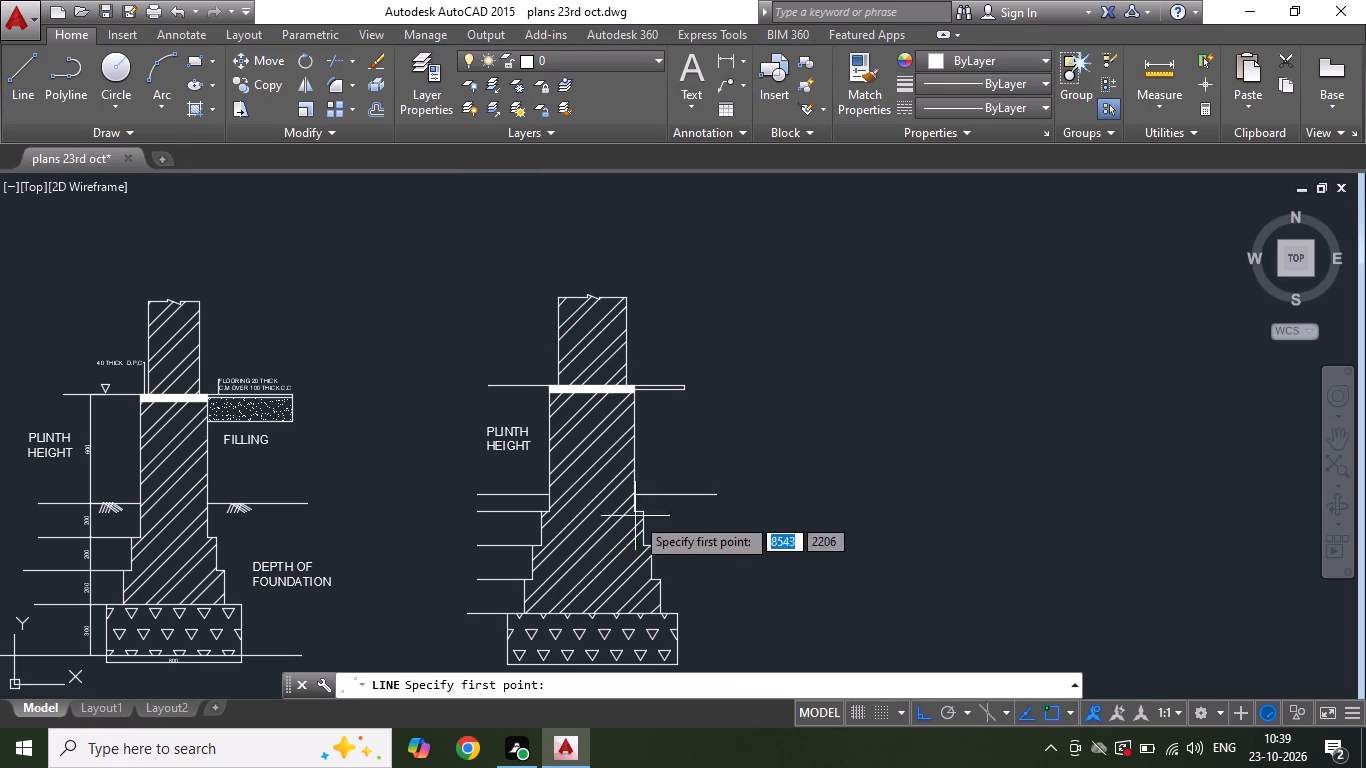
scroll(629, 462, up, 3)
scroll(696, 438, down, 1)
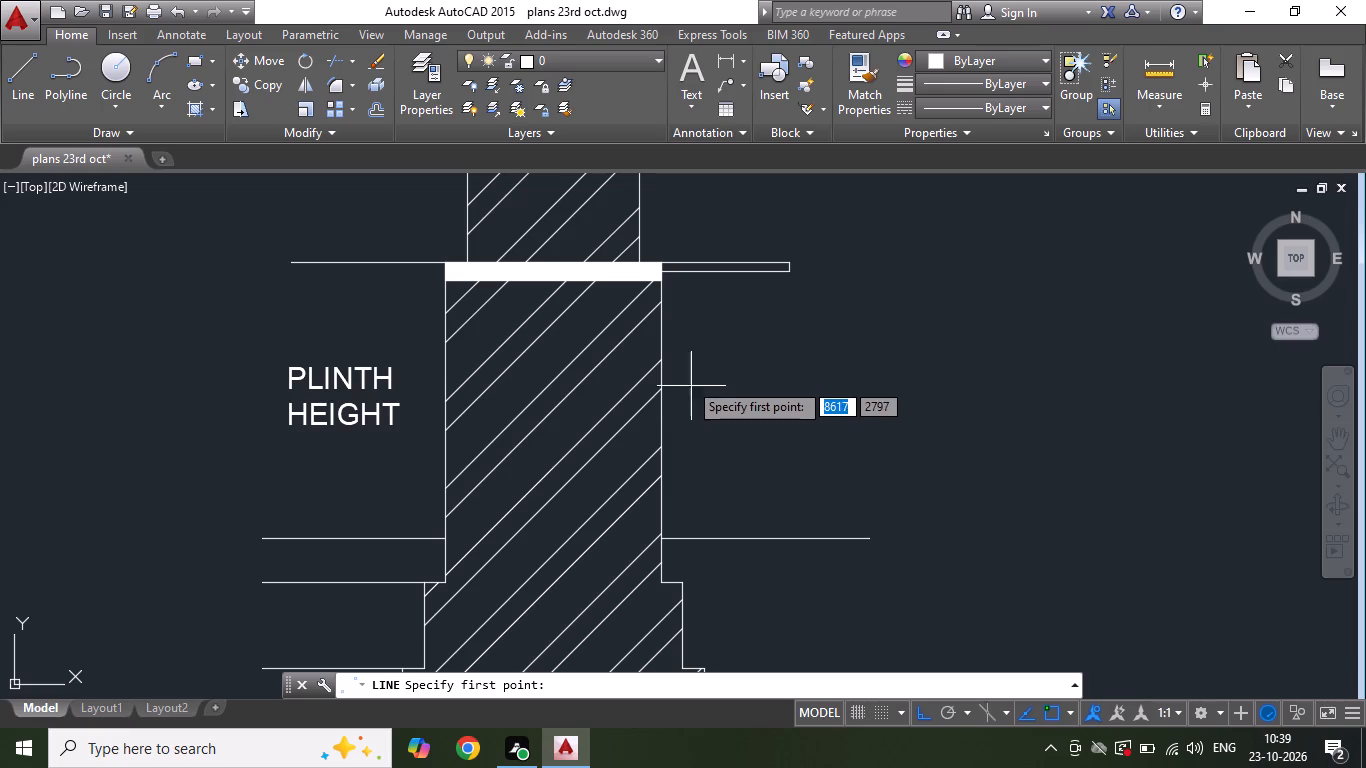
click(661, 339)
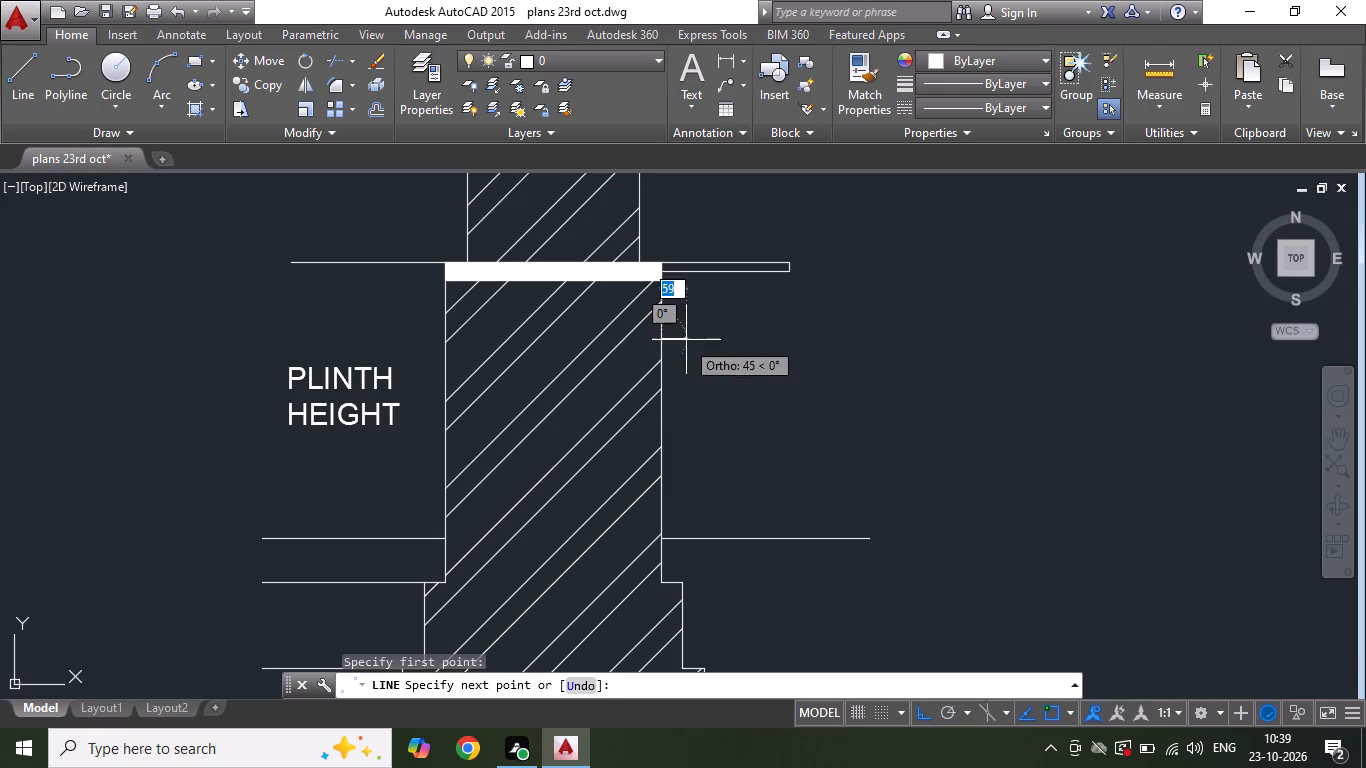
click(793, 293)
click(790, 280)
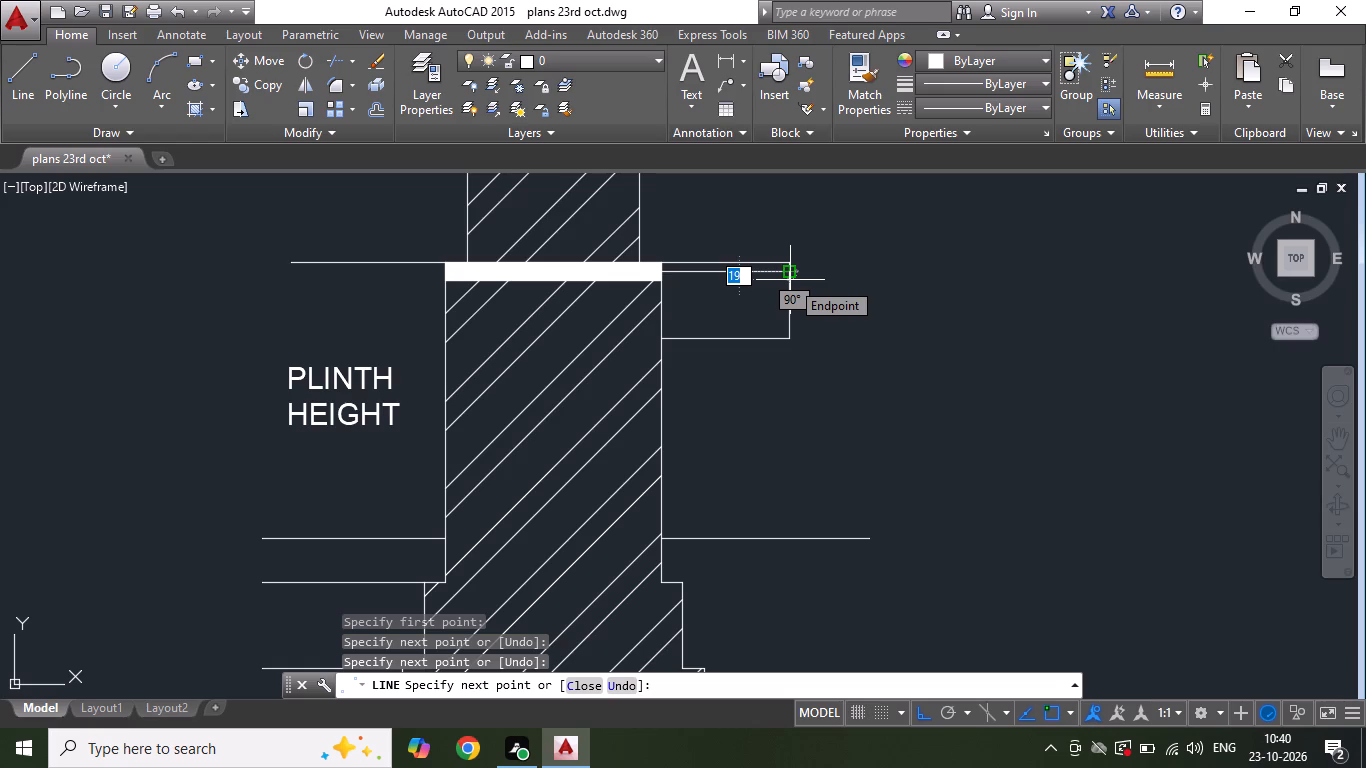
key(Escape)
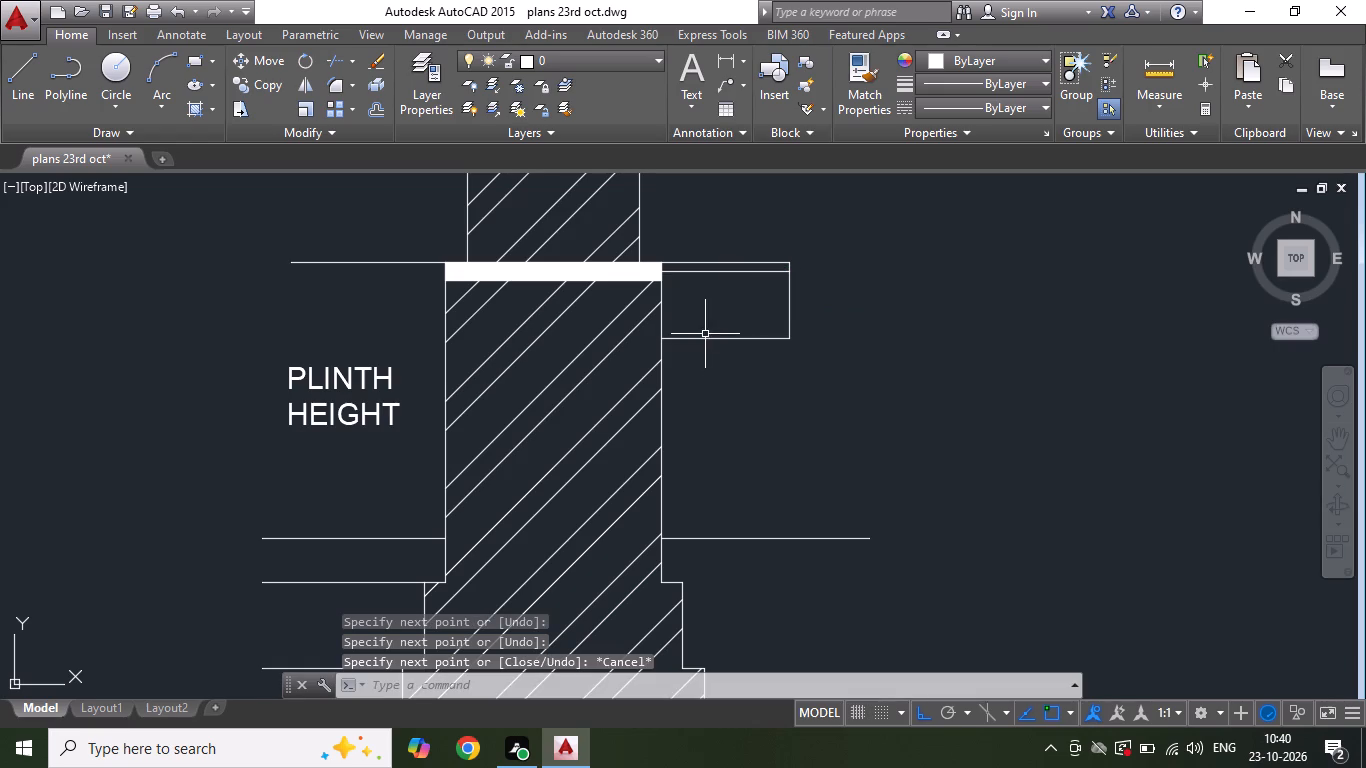
key(Escape)
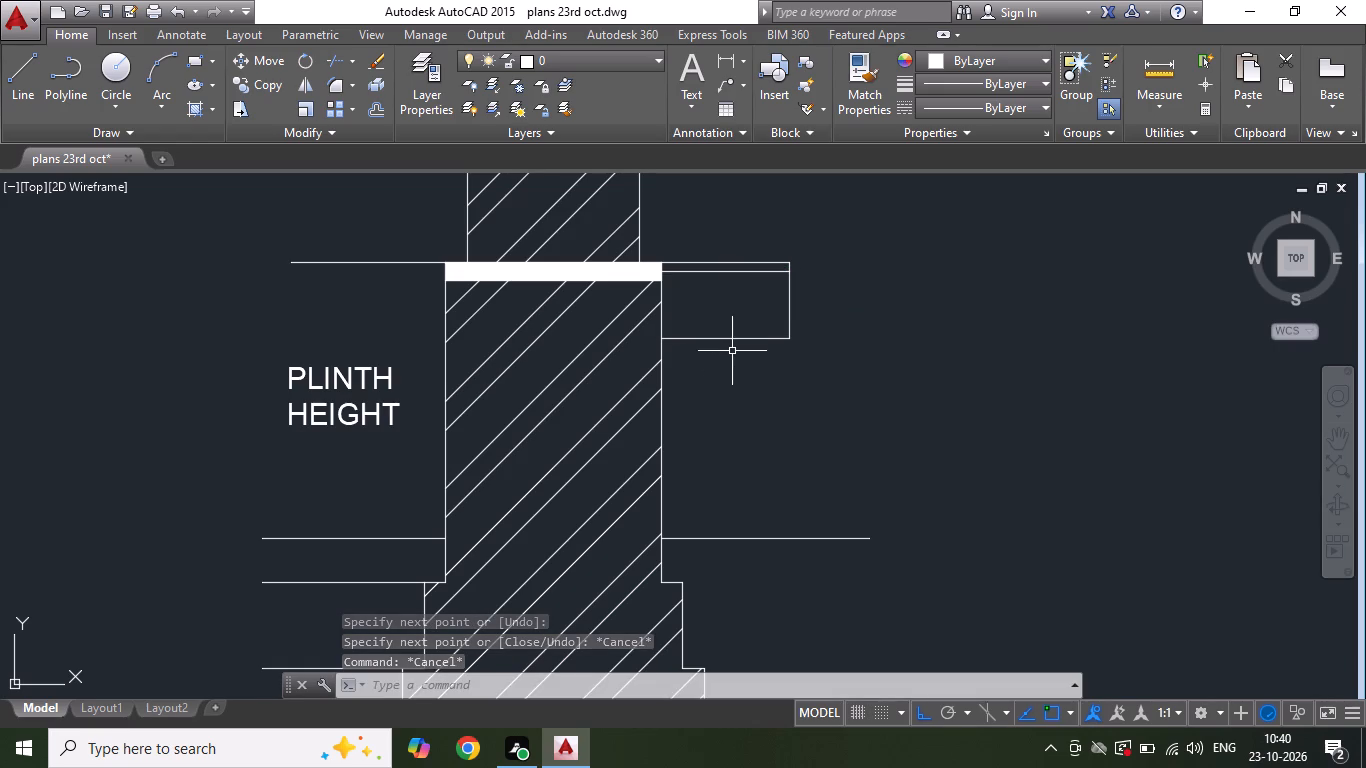
key(Escape)
key(Escape)
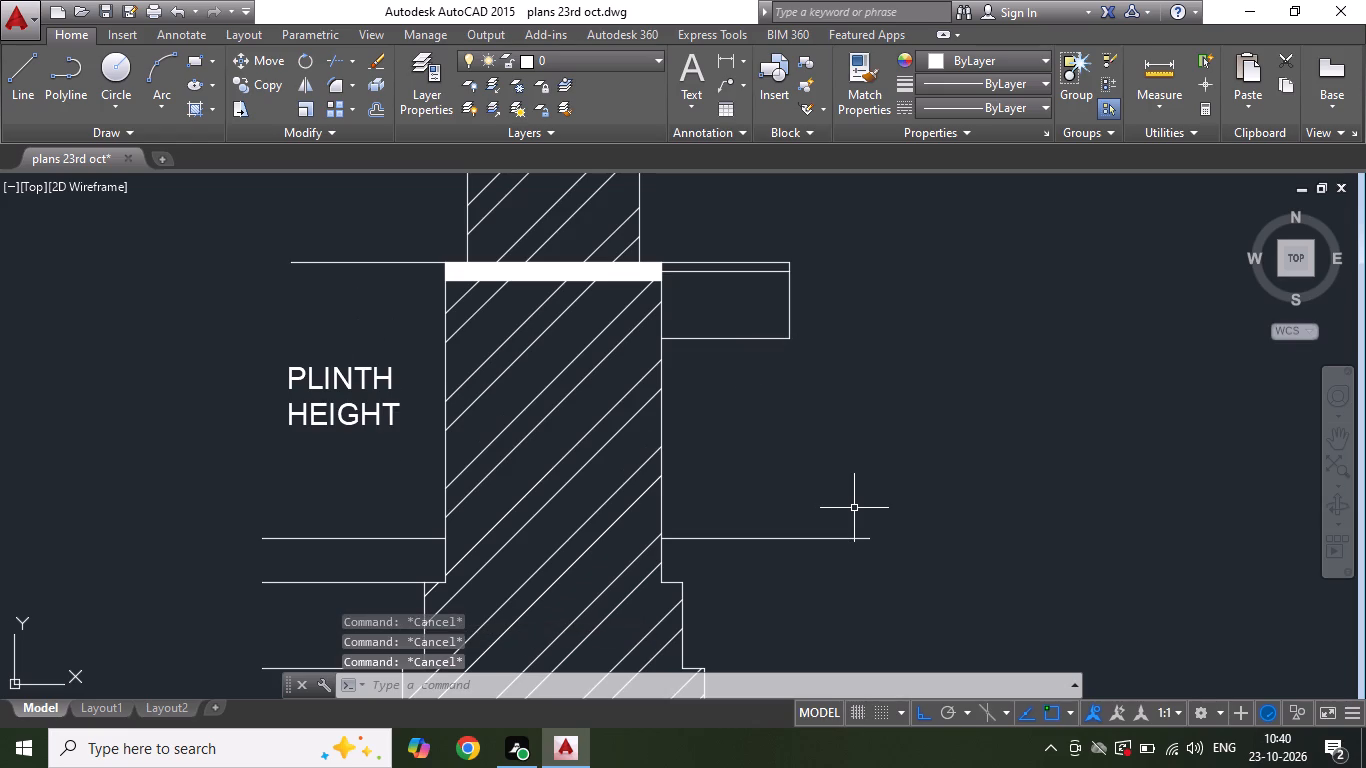
Hatch the bed under the flooring strip with the AR-SAND pattern at scale 1.
click(213, 104)
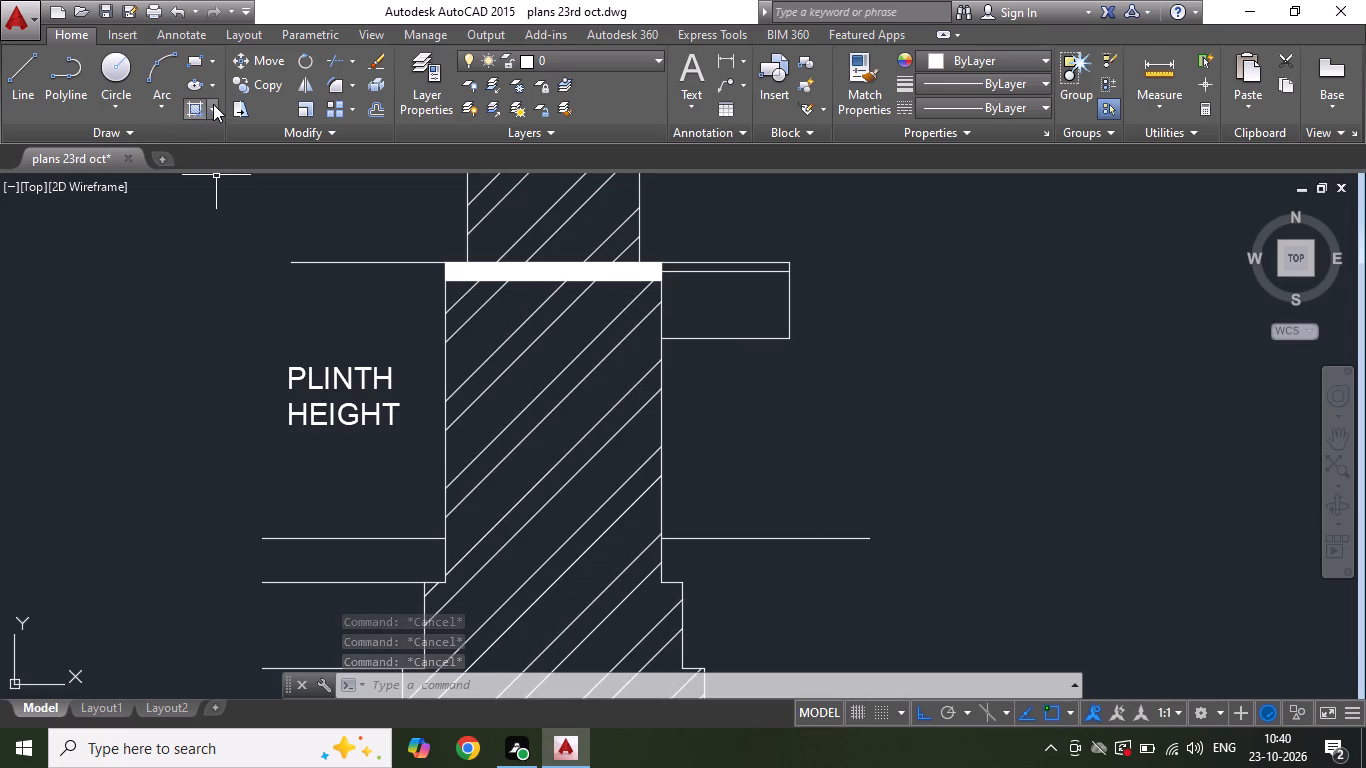
click(211, 134)
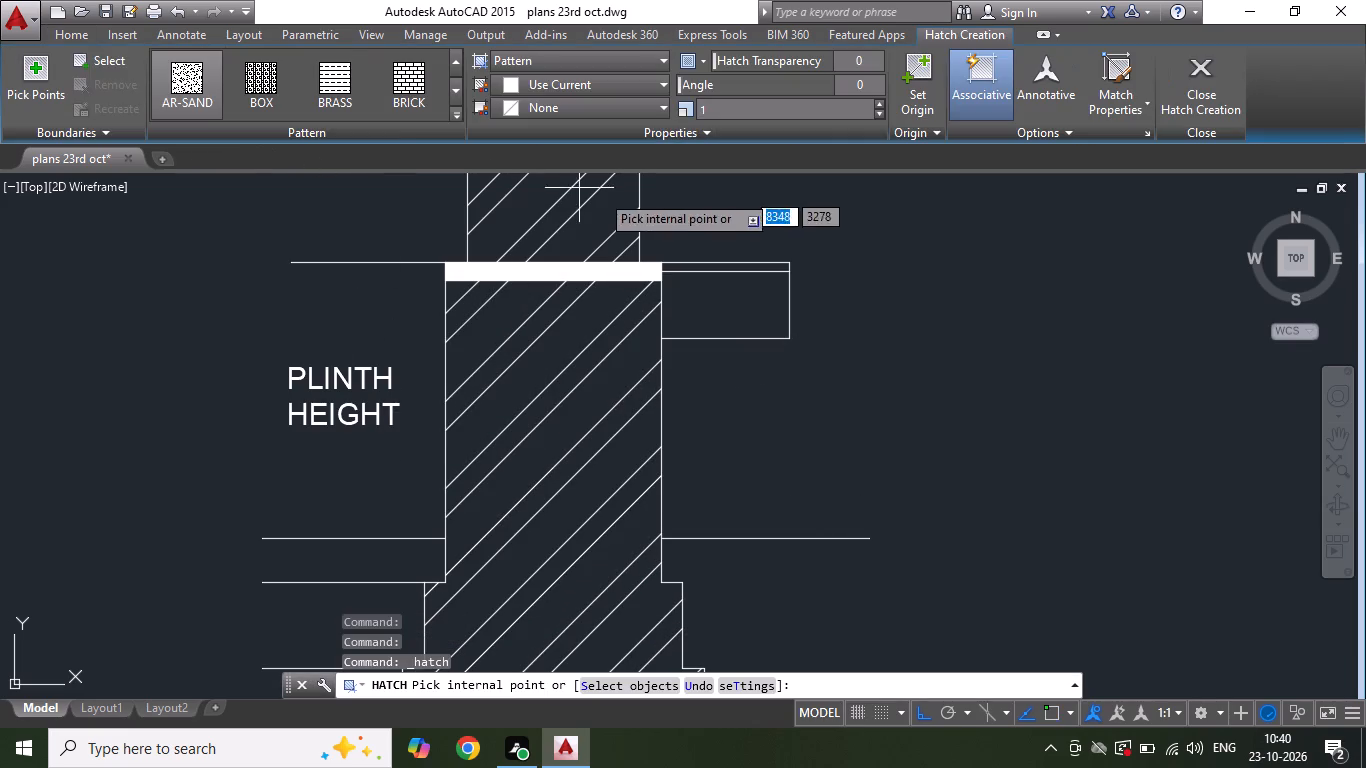
click(712, 323)
key(Escape)
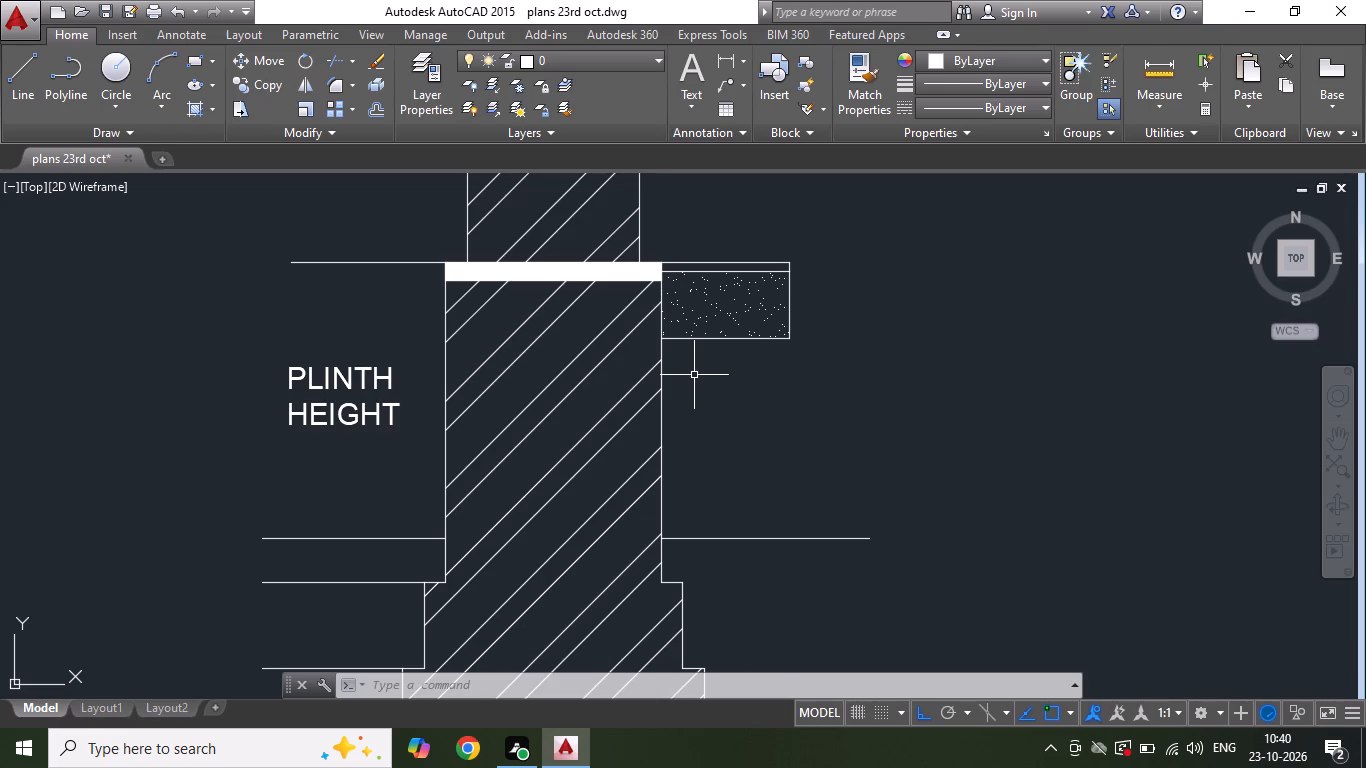
key(Escape)
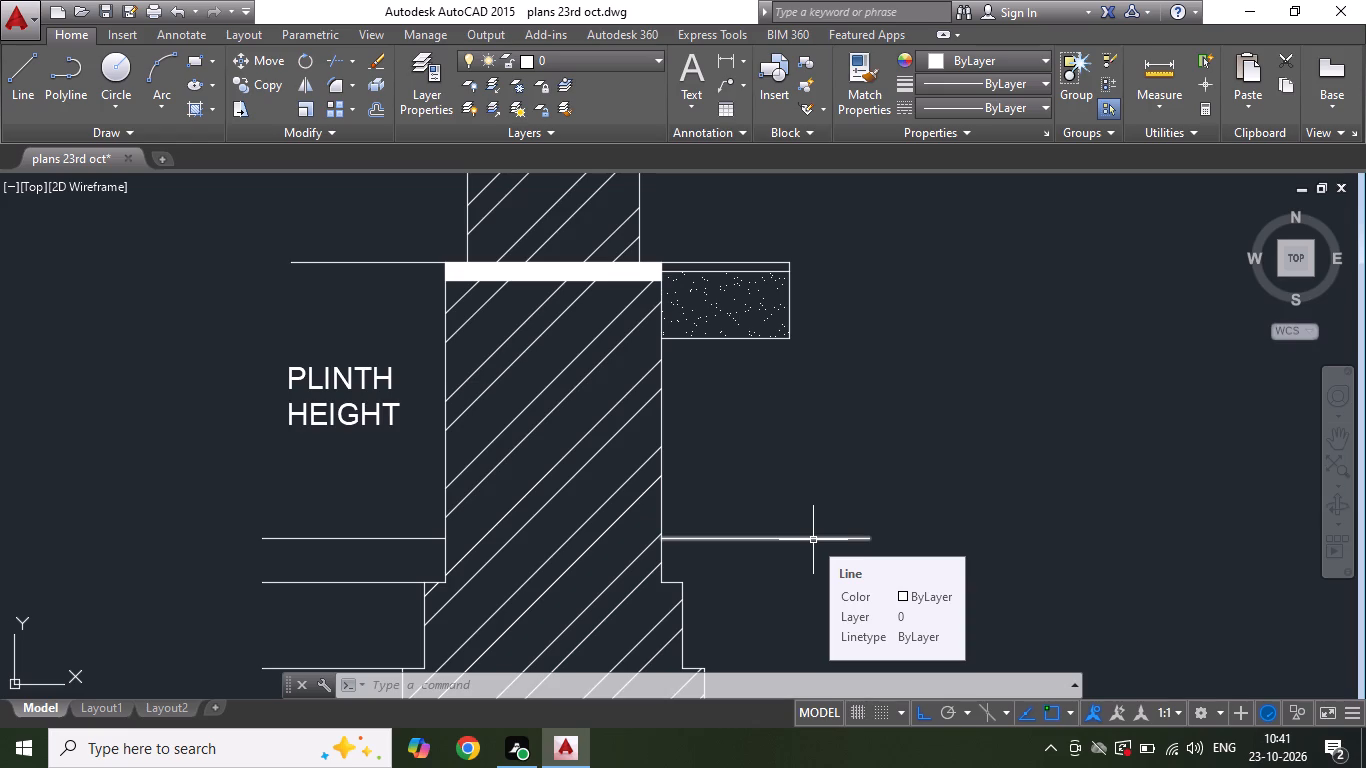
key(Escape)
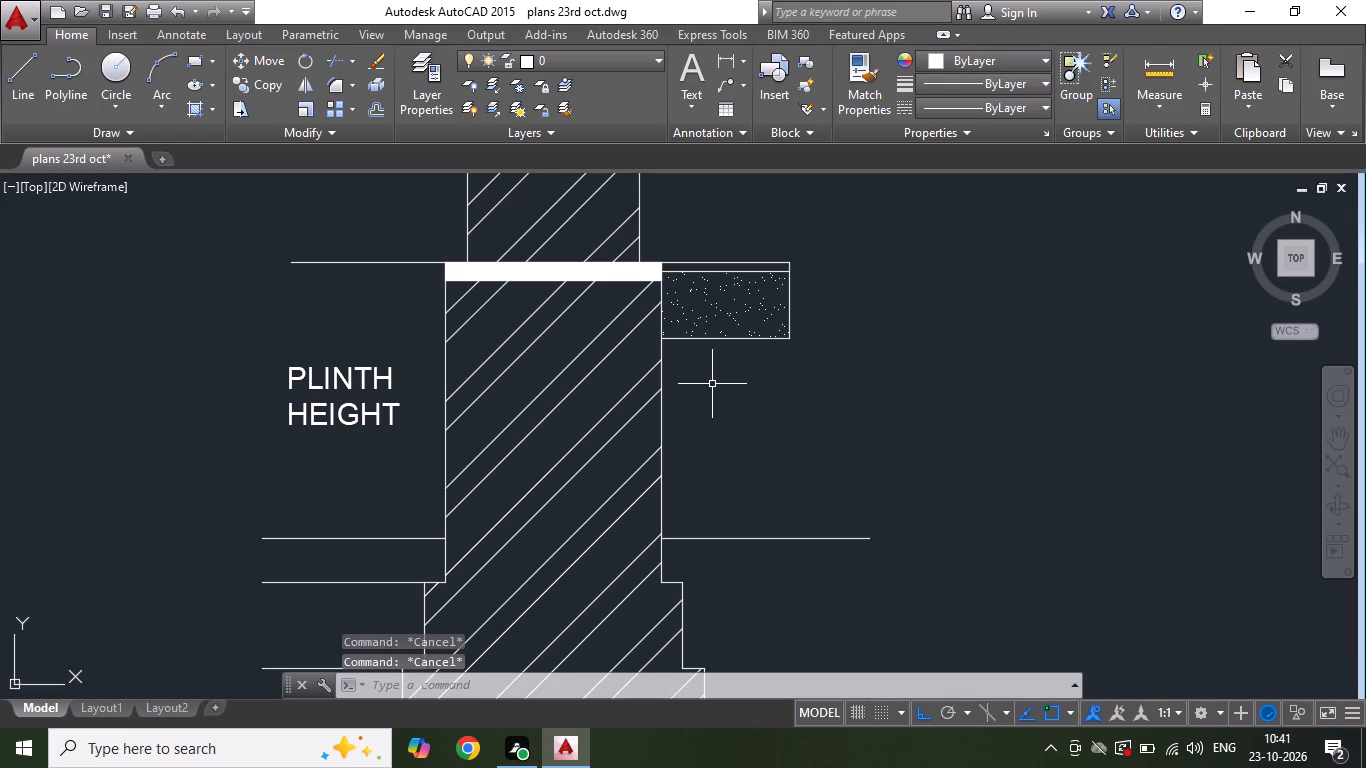
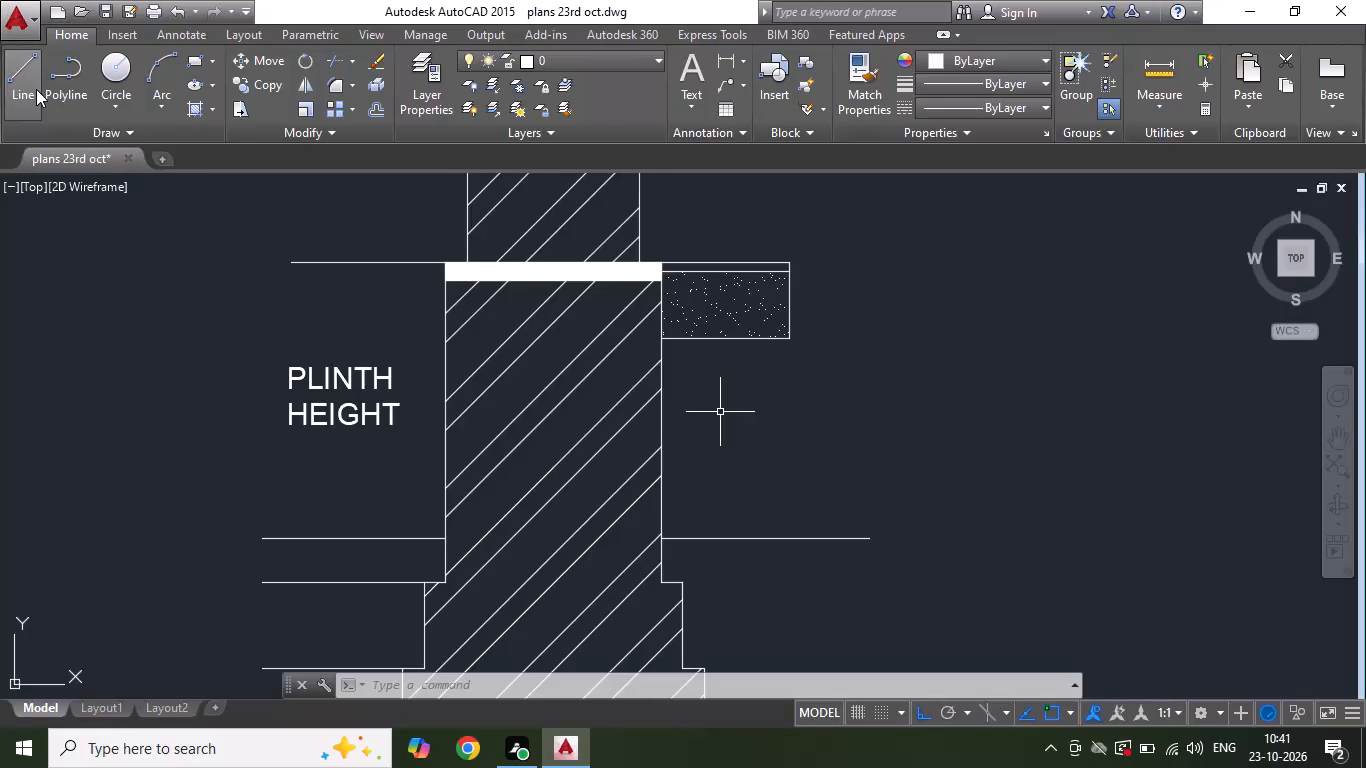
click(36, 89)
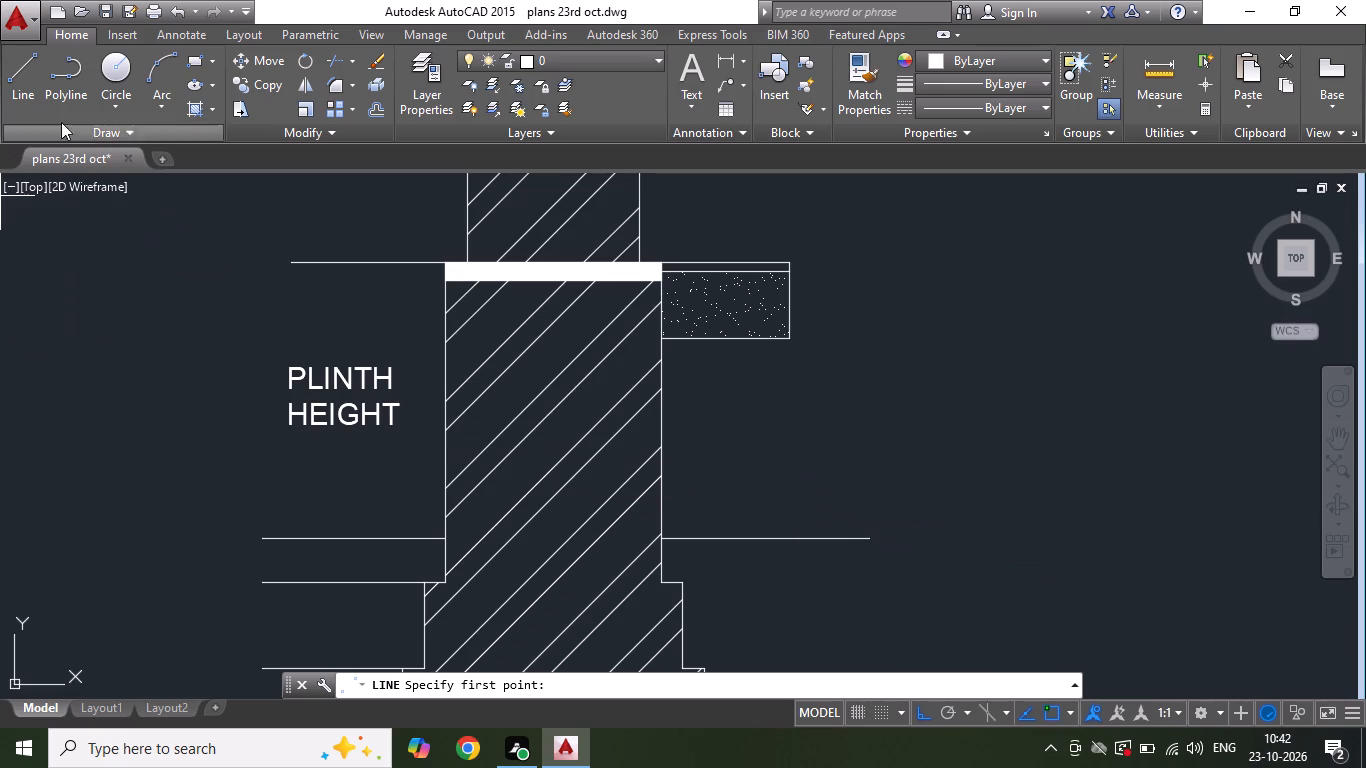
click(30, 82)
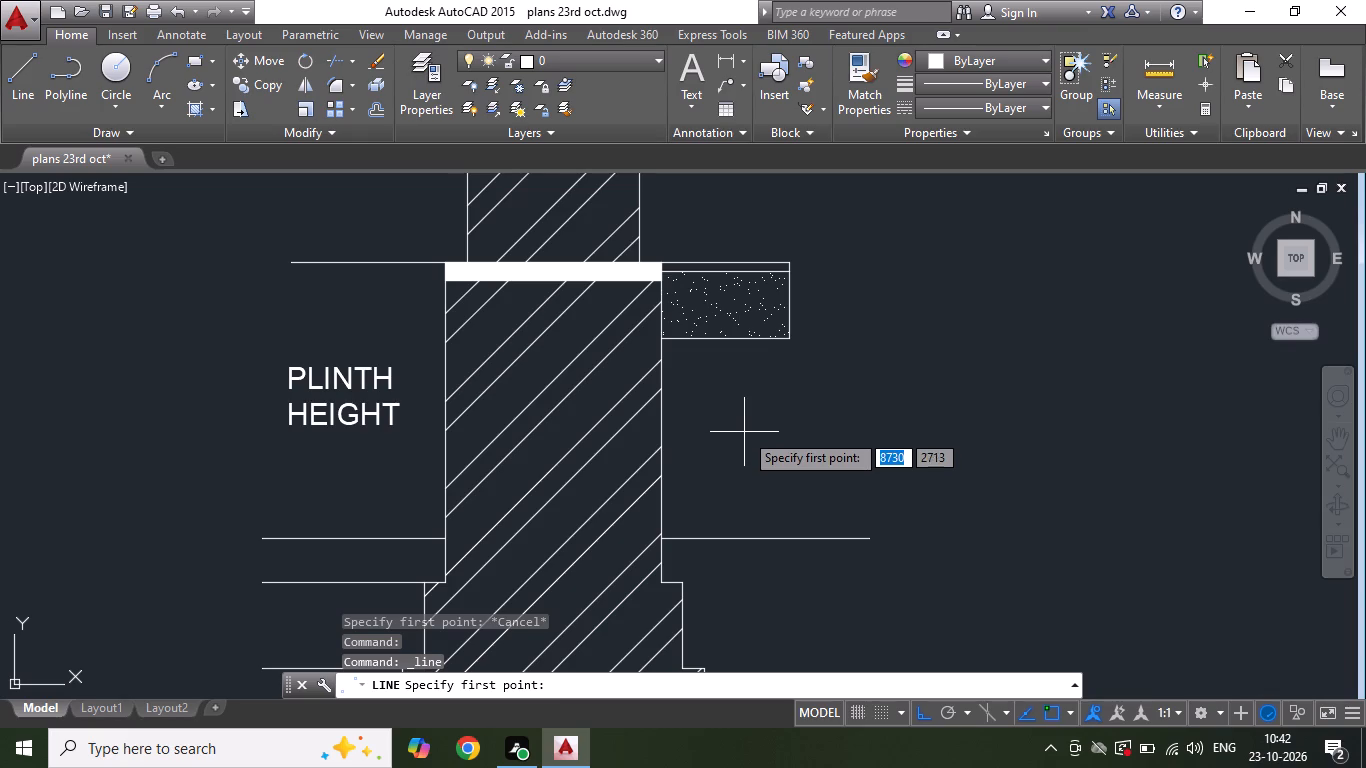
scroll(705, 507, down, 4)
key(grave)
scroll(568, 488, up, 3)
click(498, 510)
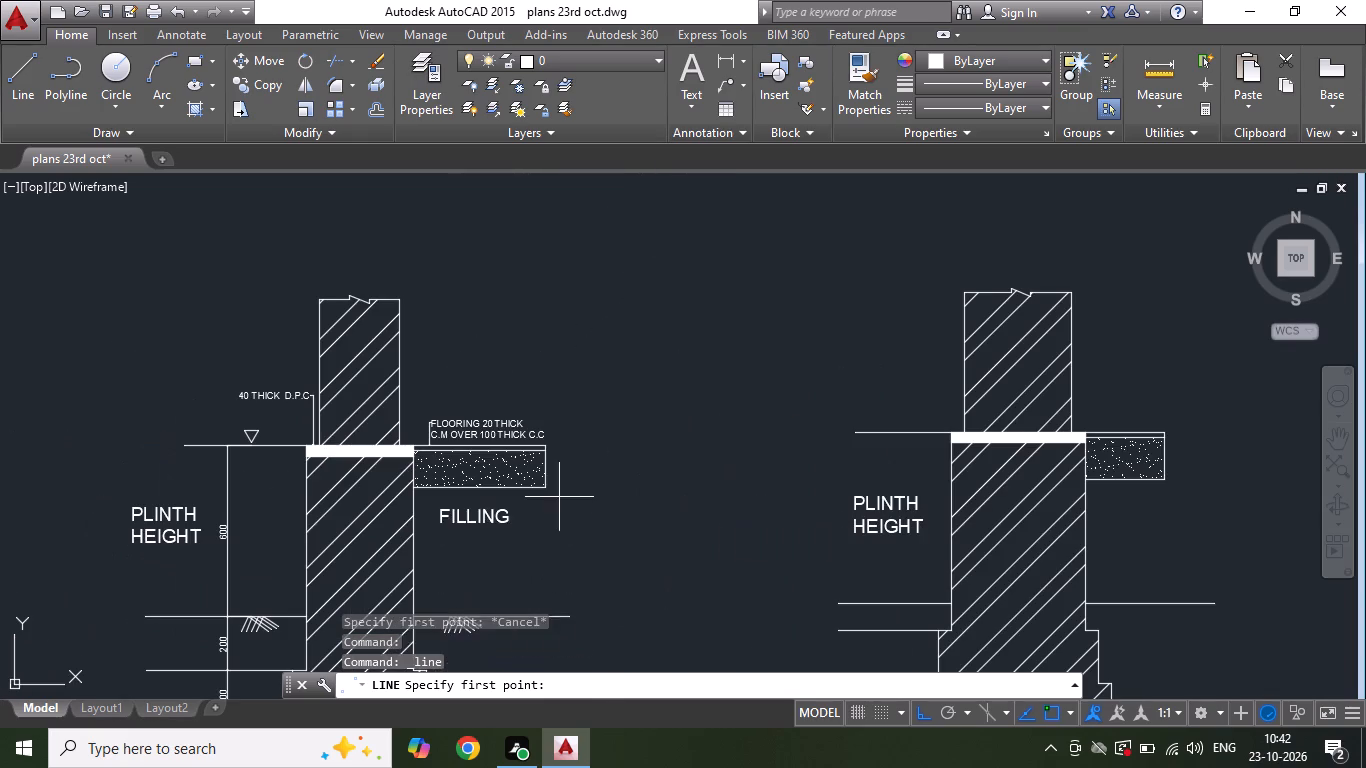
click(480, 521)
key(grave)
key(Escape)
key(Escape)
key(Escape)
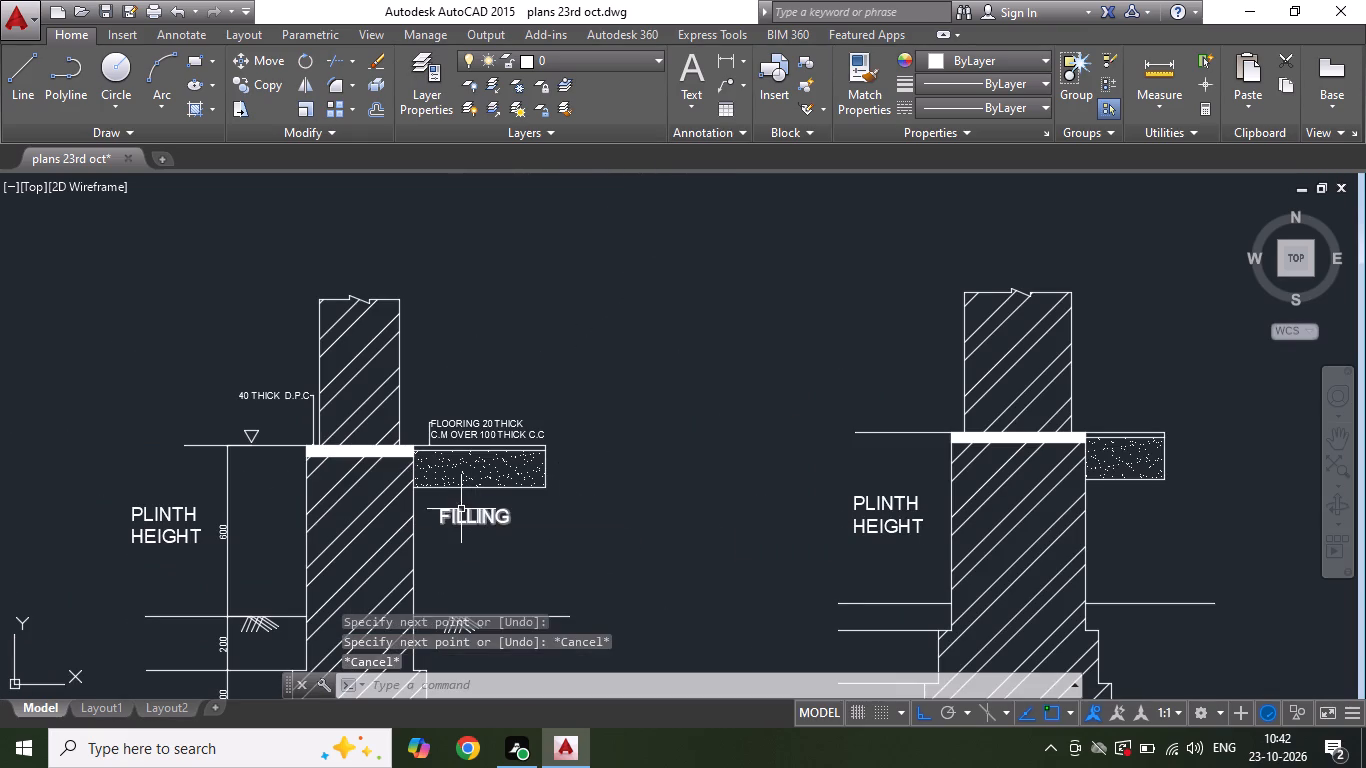
Copy the FILLING label from the middle section to below the third section's sand-hatched bed, beside the wall.
click(461, 509)
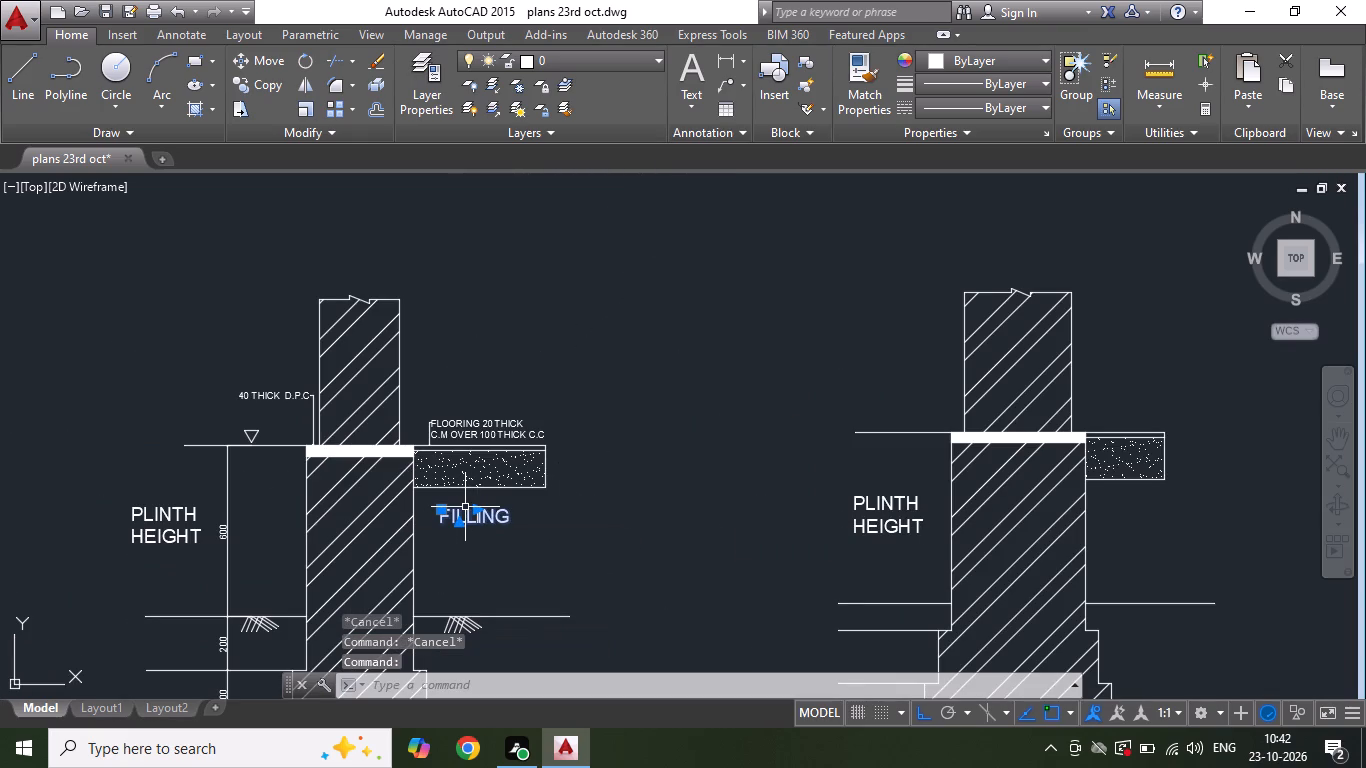
key(ctrl+c)
key(ctrl+v)
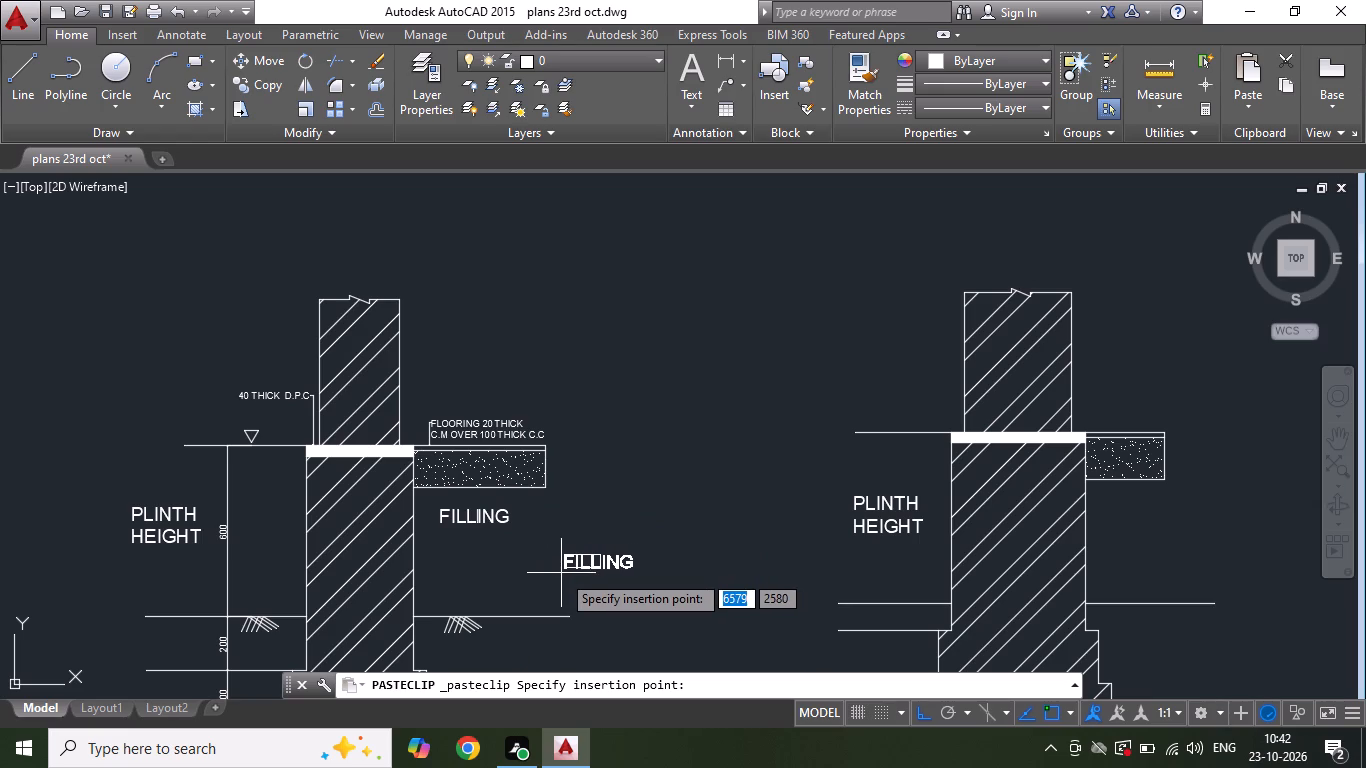
scroll(888, 492, down, 2)
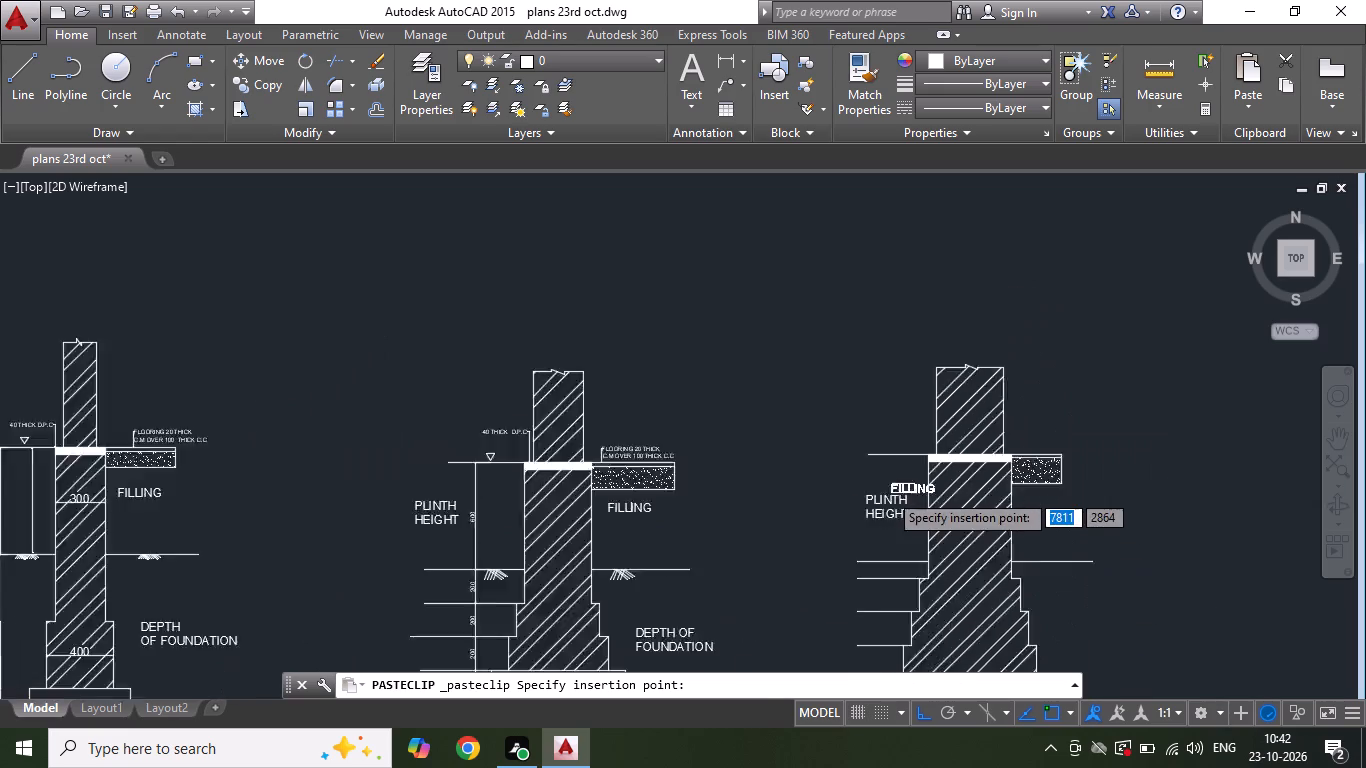
scroll(996, 519, up, 3)
click(909, 482)
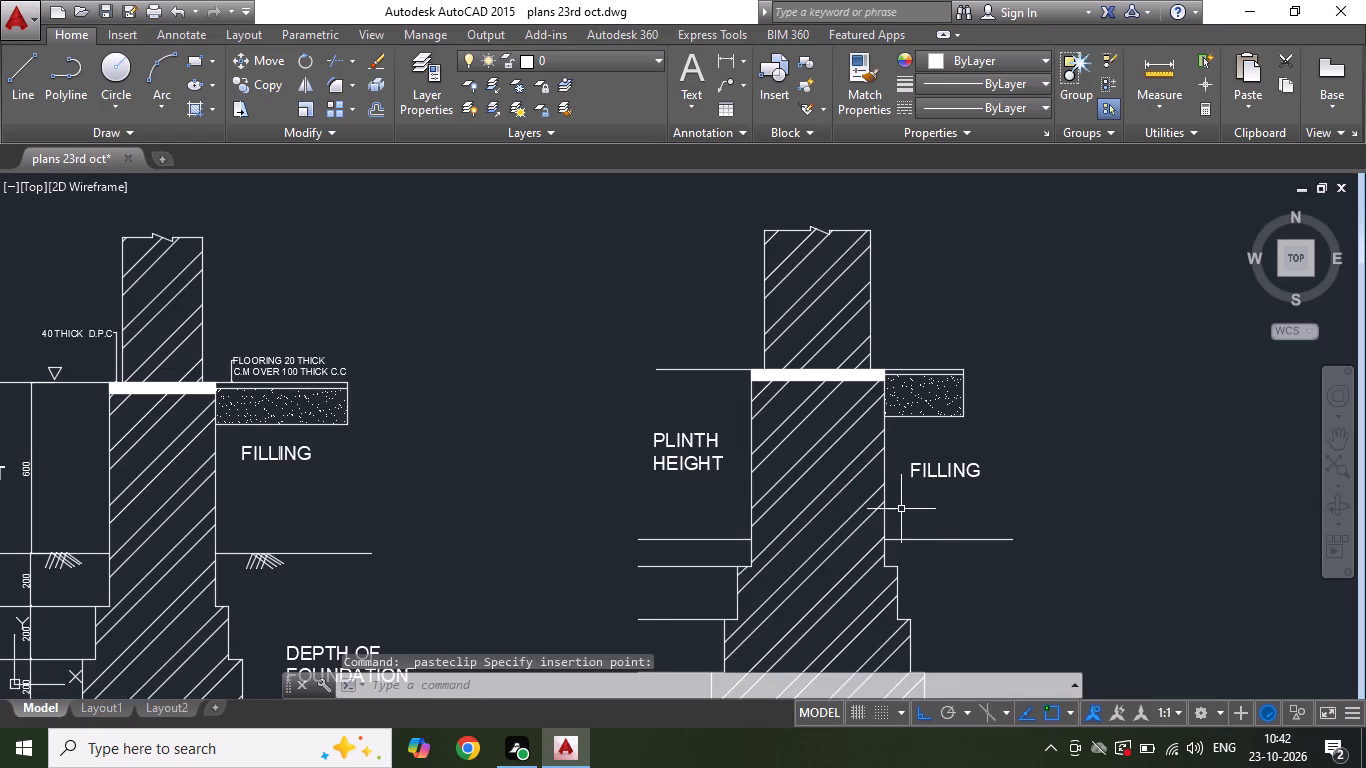
key(Escape)
scroll(865, 432, down, 2)
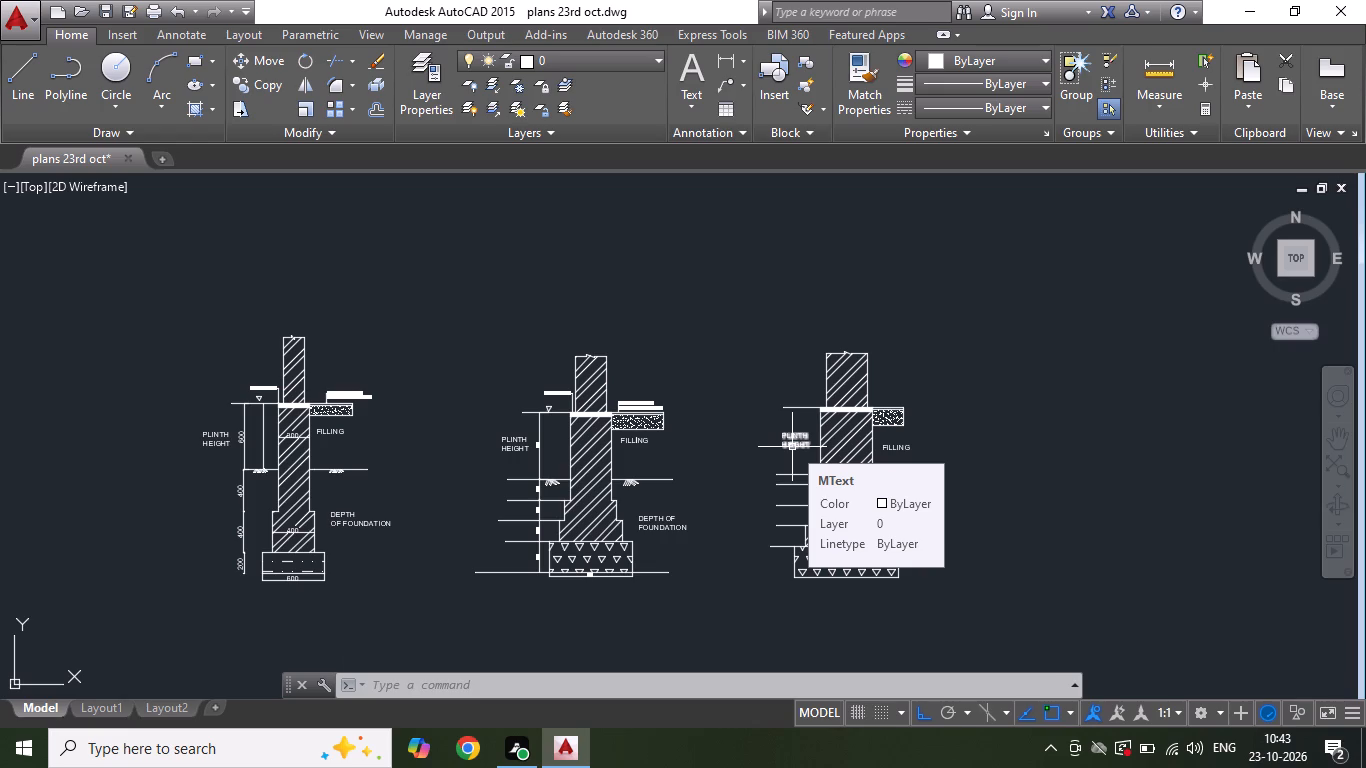
key(Escape)
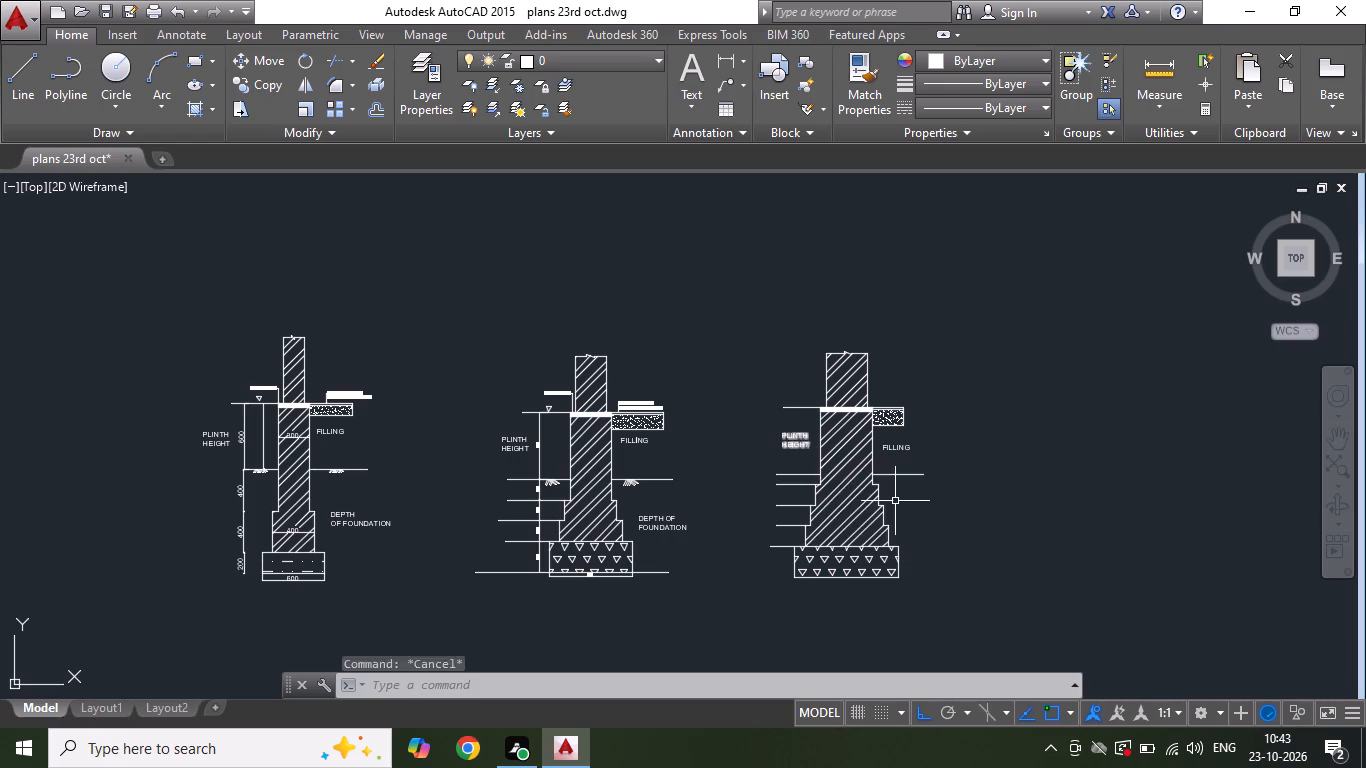
Save the drawing.
scroll(823, 402, up, 3)
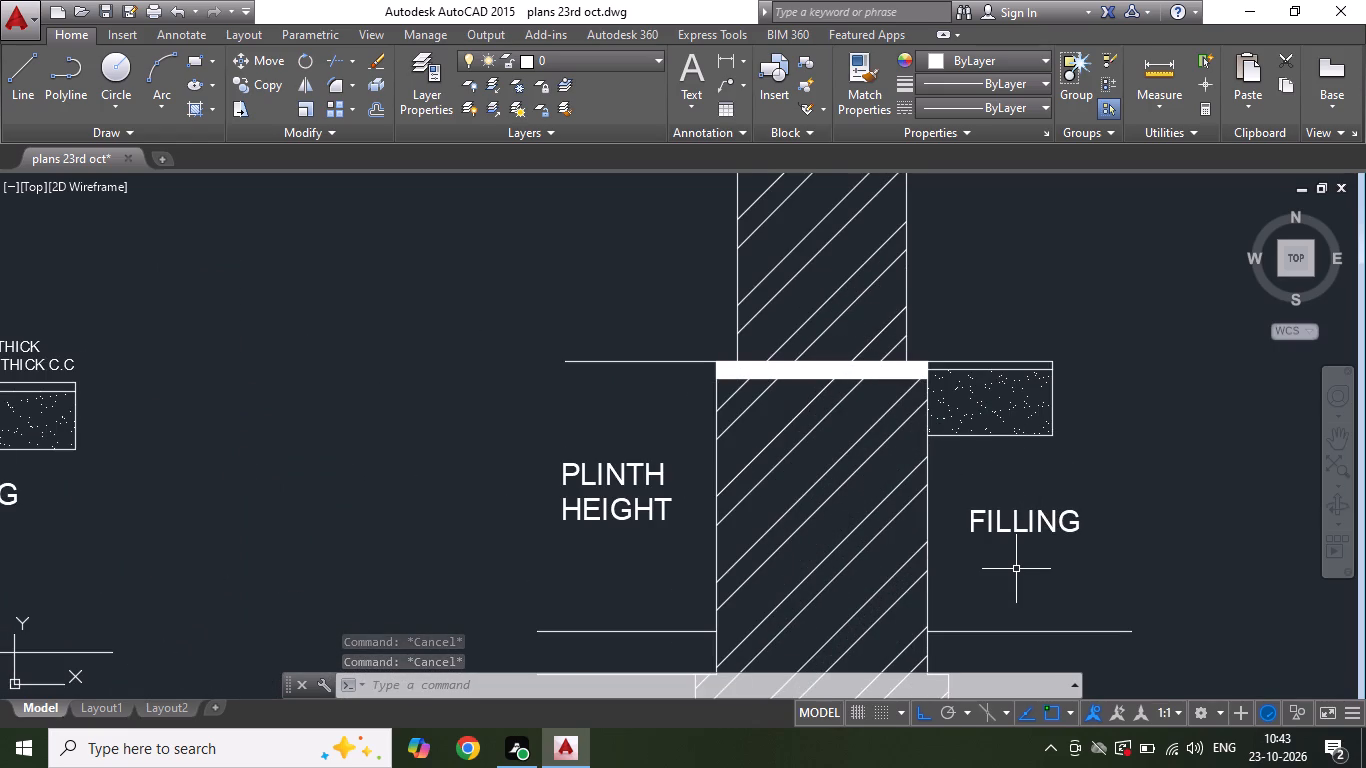
key(ctrl+s)
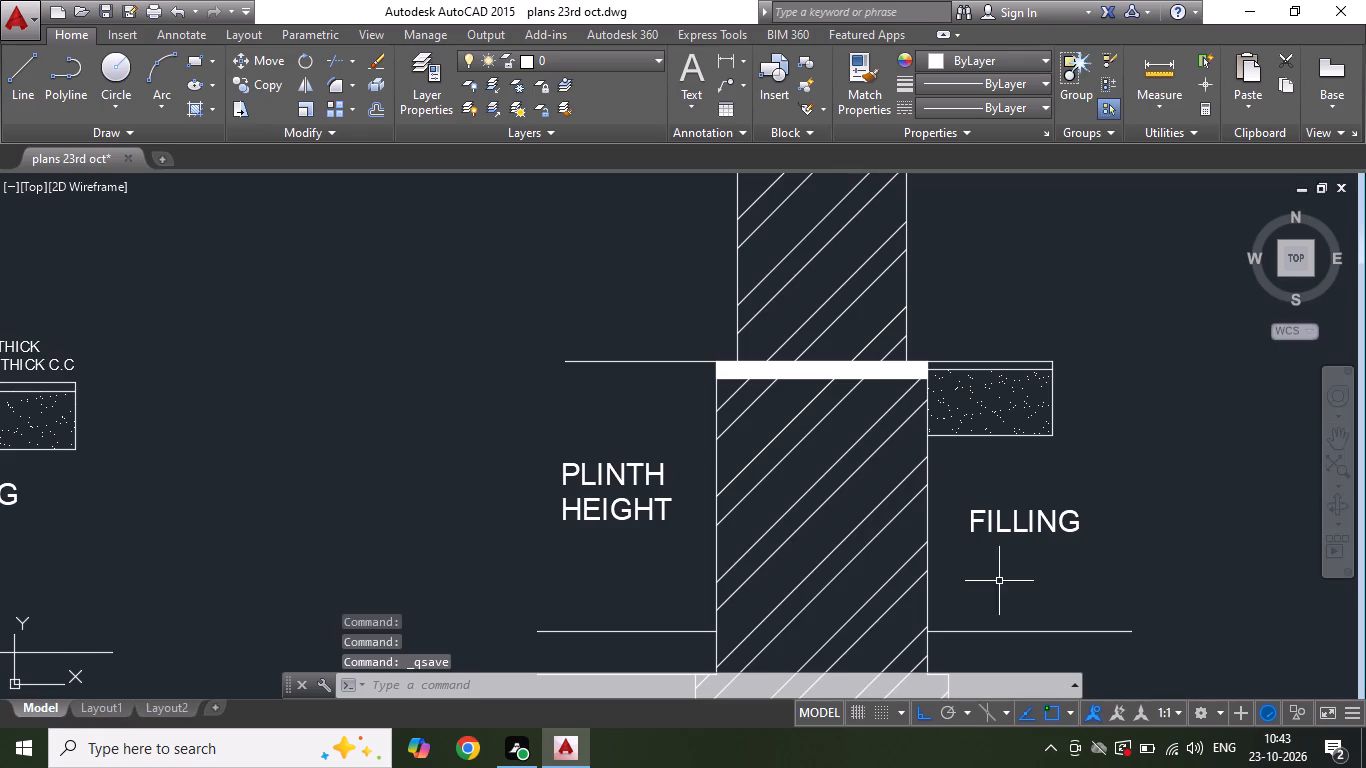
Copy the middle section's "FLOORING 20 THICK C.M OVER 100 THICK C.C" leader note onto the third section's flooring strip, with Ortho off.
scroll(880, 467, down, 2)
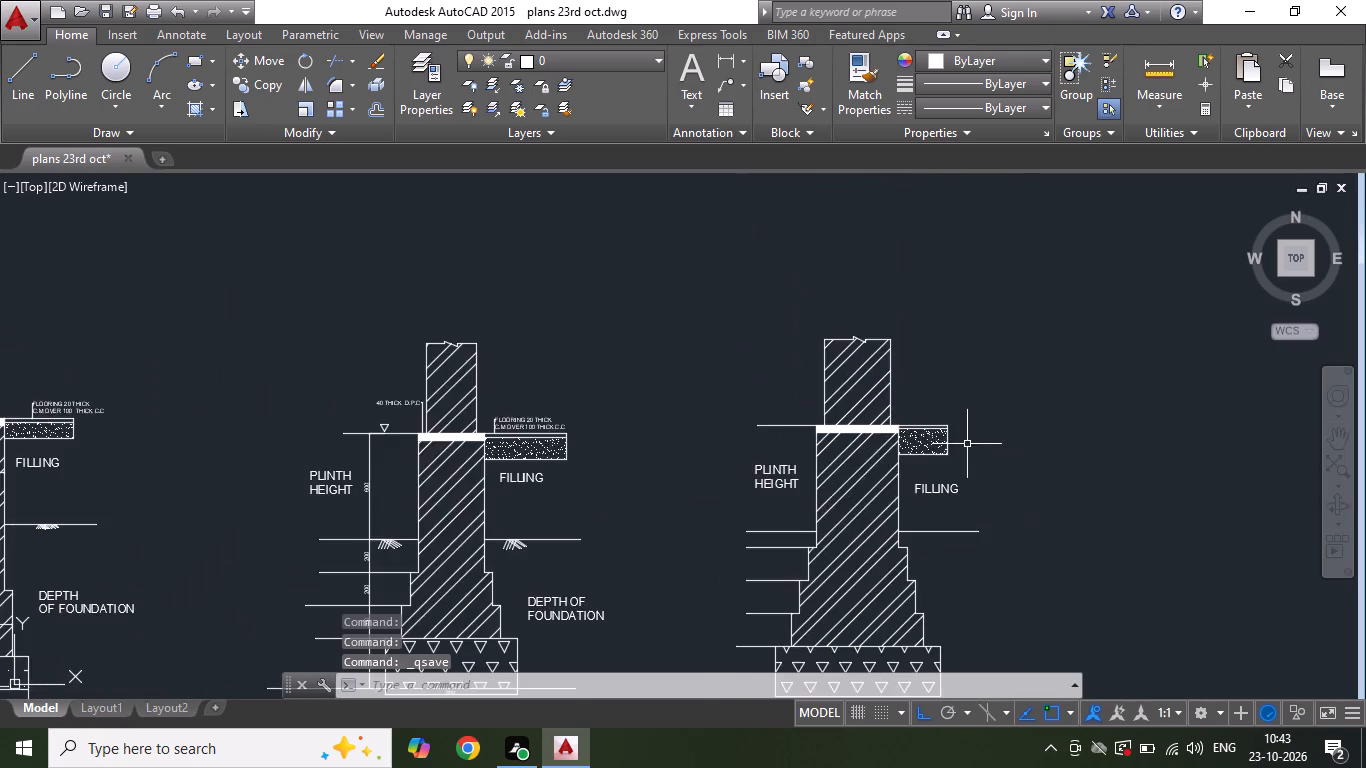
scroll(976, 444, up, 1)
click(259, 400)
click(197, 417)
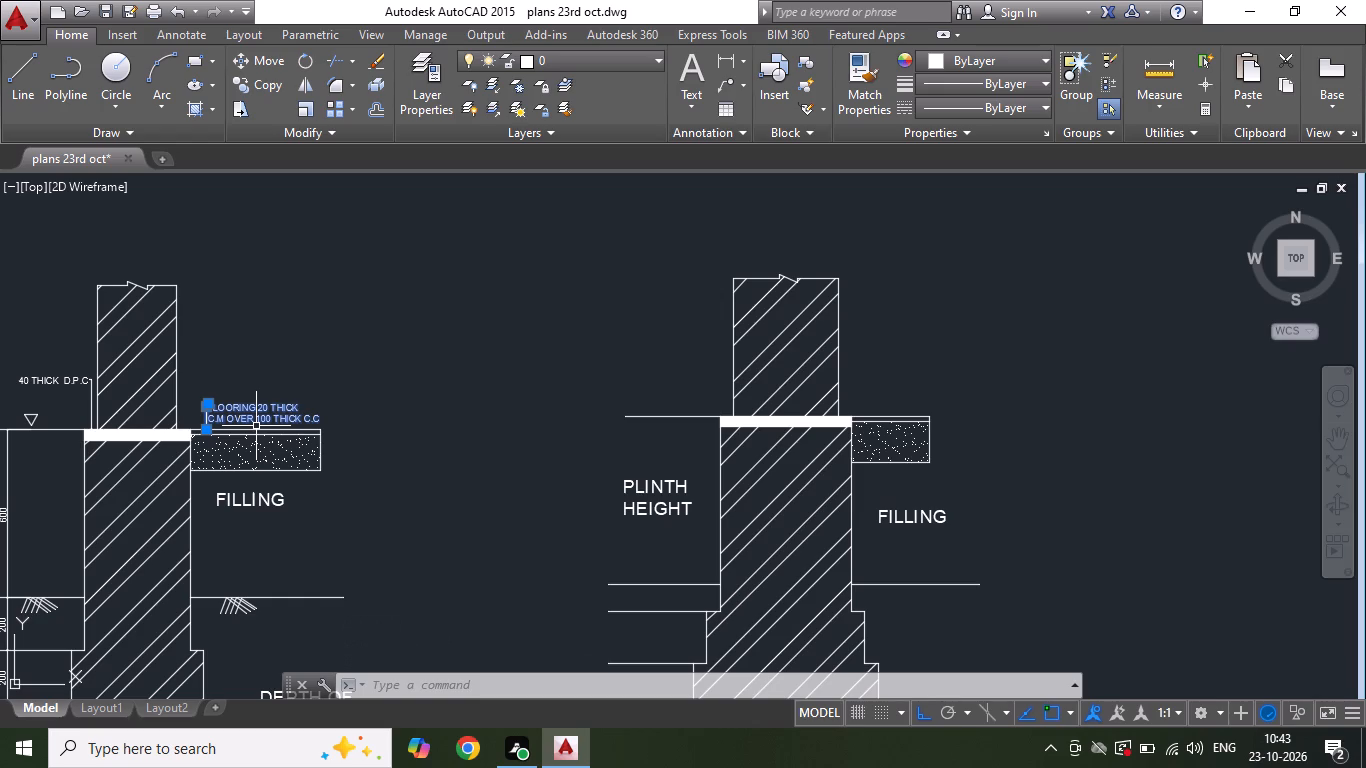
right_click(280, 406)
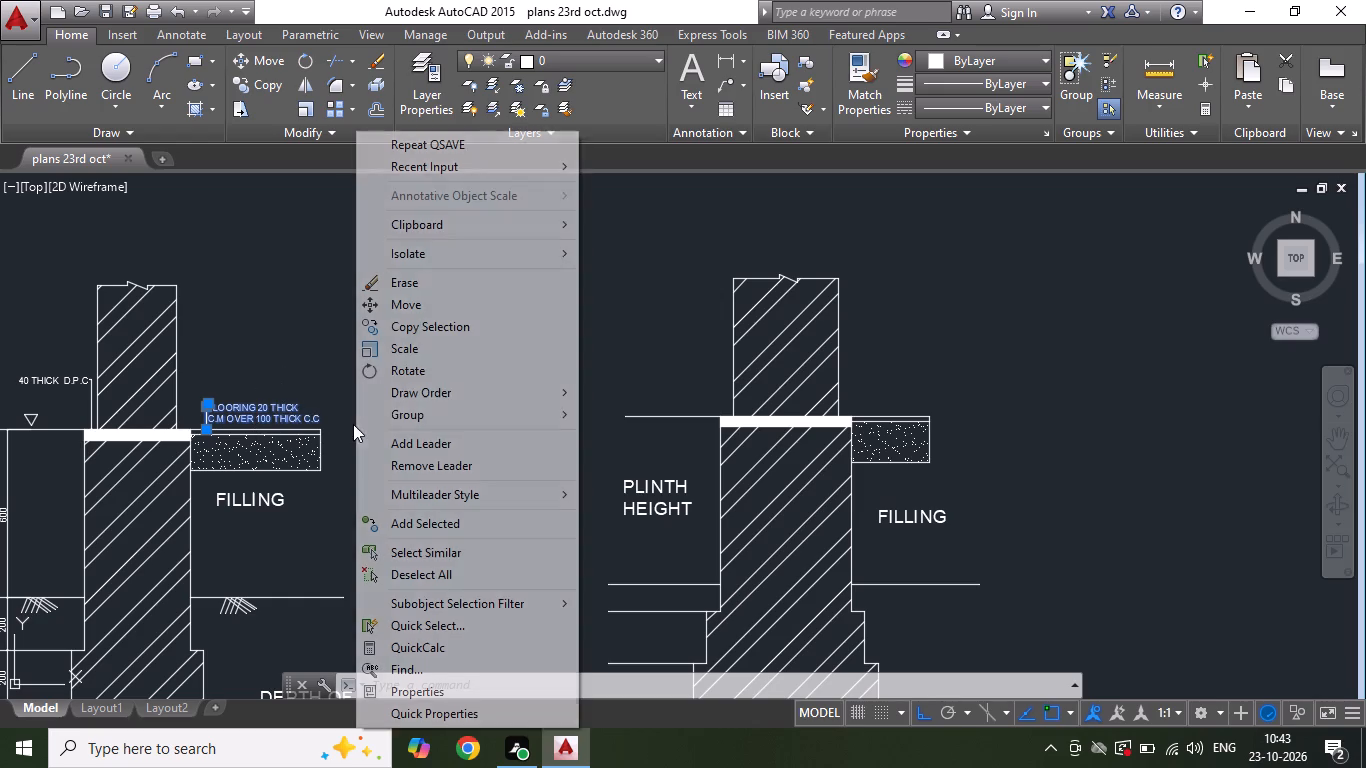
click(448, 329)
drag(431, 419, 460, 416)
scroll(1089, 406, up, 2)
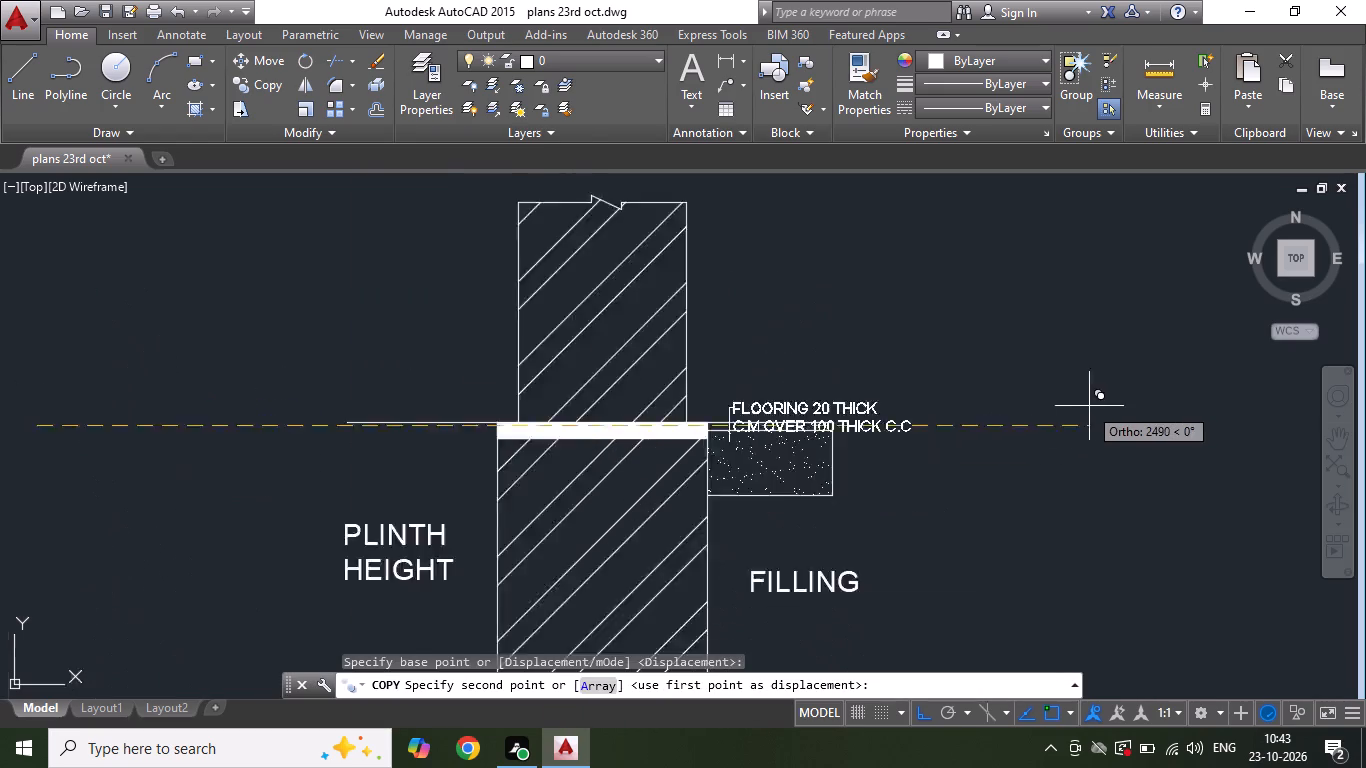
key(F8)
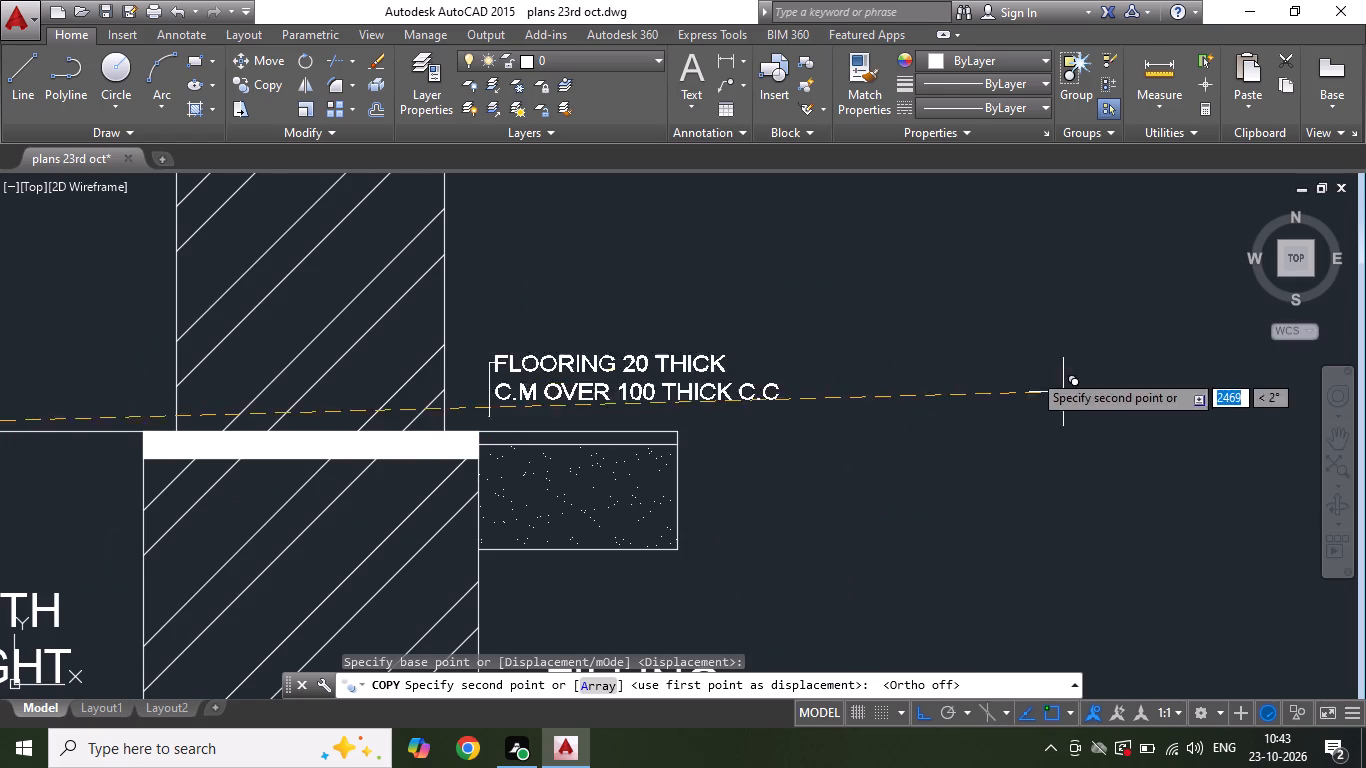
click(1108, 406)
key(Escape)
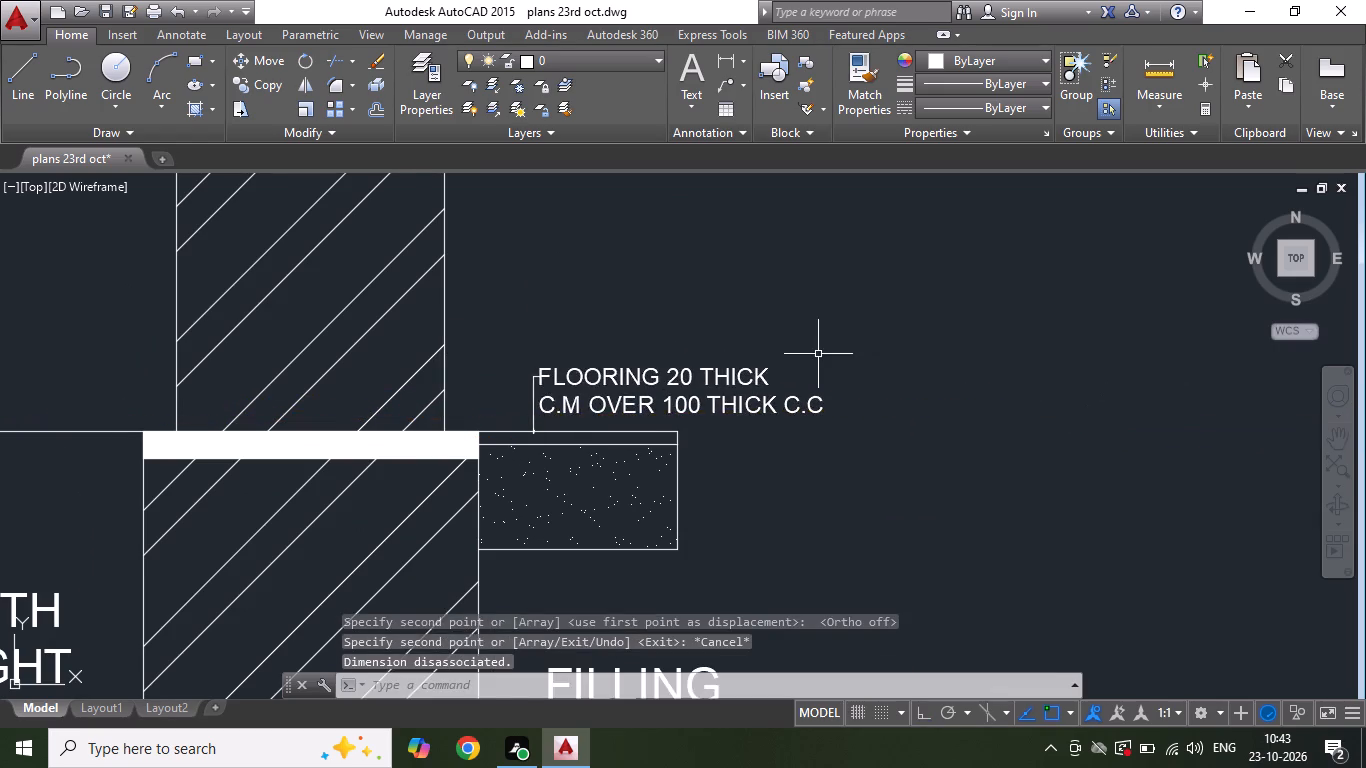
Save the drawing.
scroll(818, 354, down, 3)
scroll(745, 292, up, 2)
key(ctrl+s)
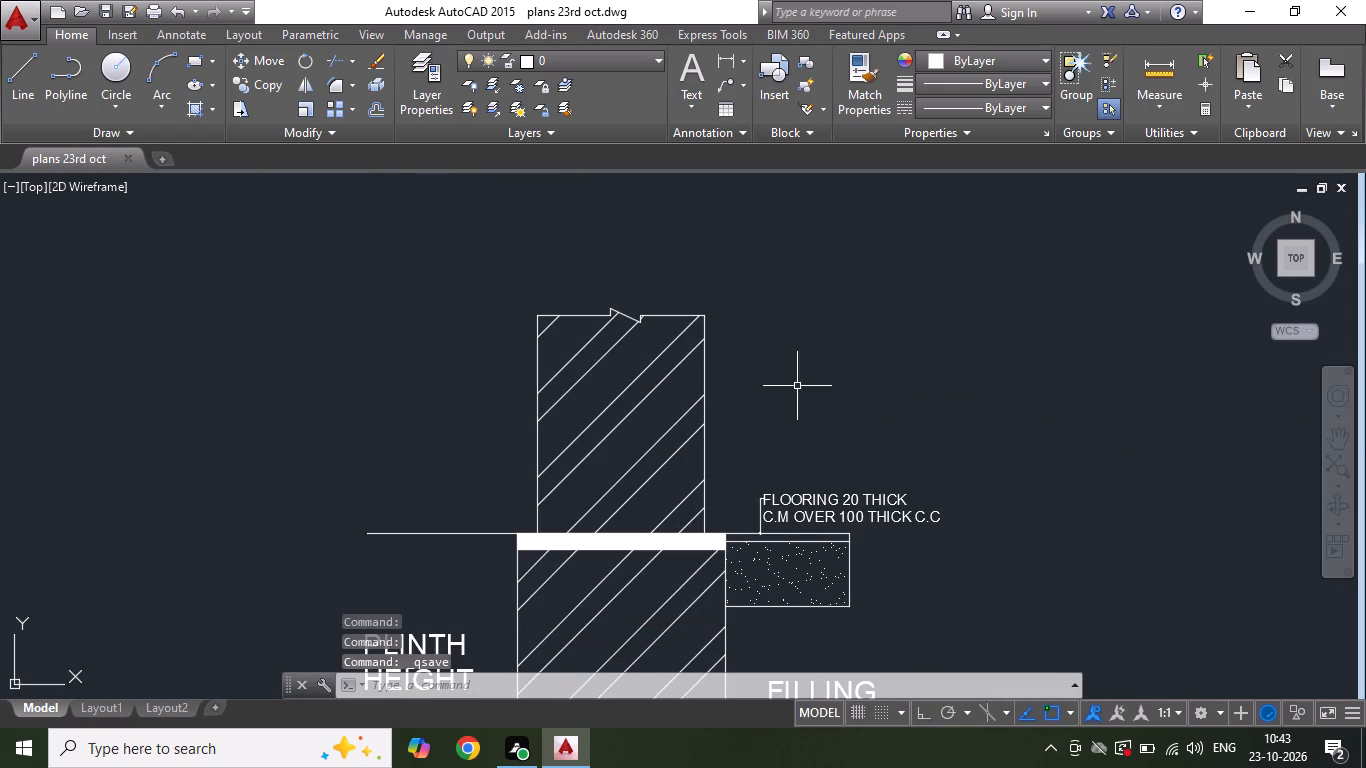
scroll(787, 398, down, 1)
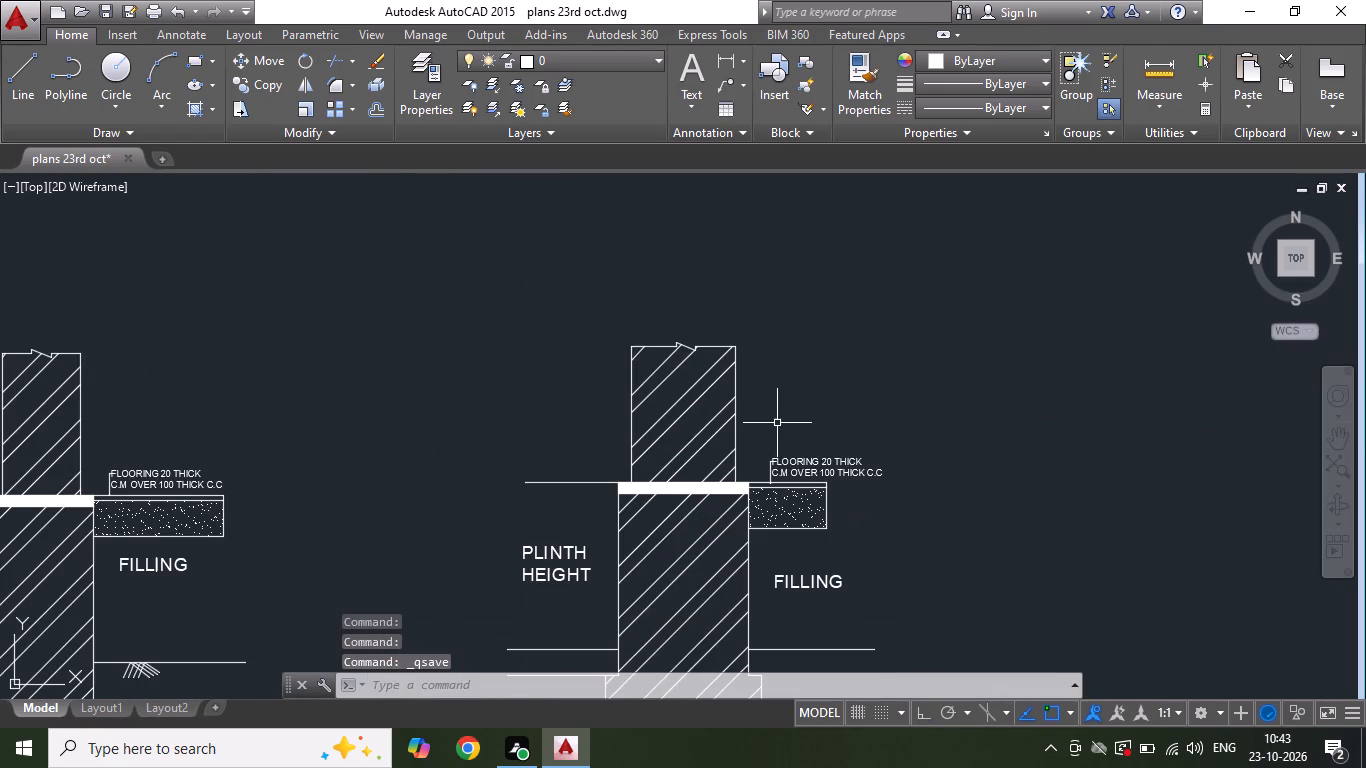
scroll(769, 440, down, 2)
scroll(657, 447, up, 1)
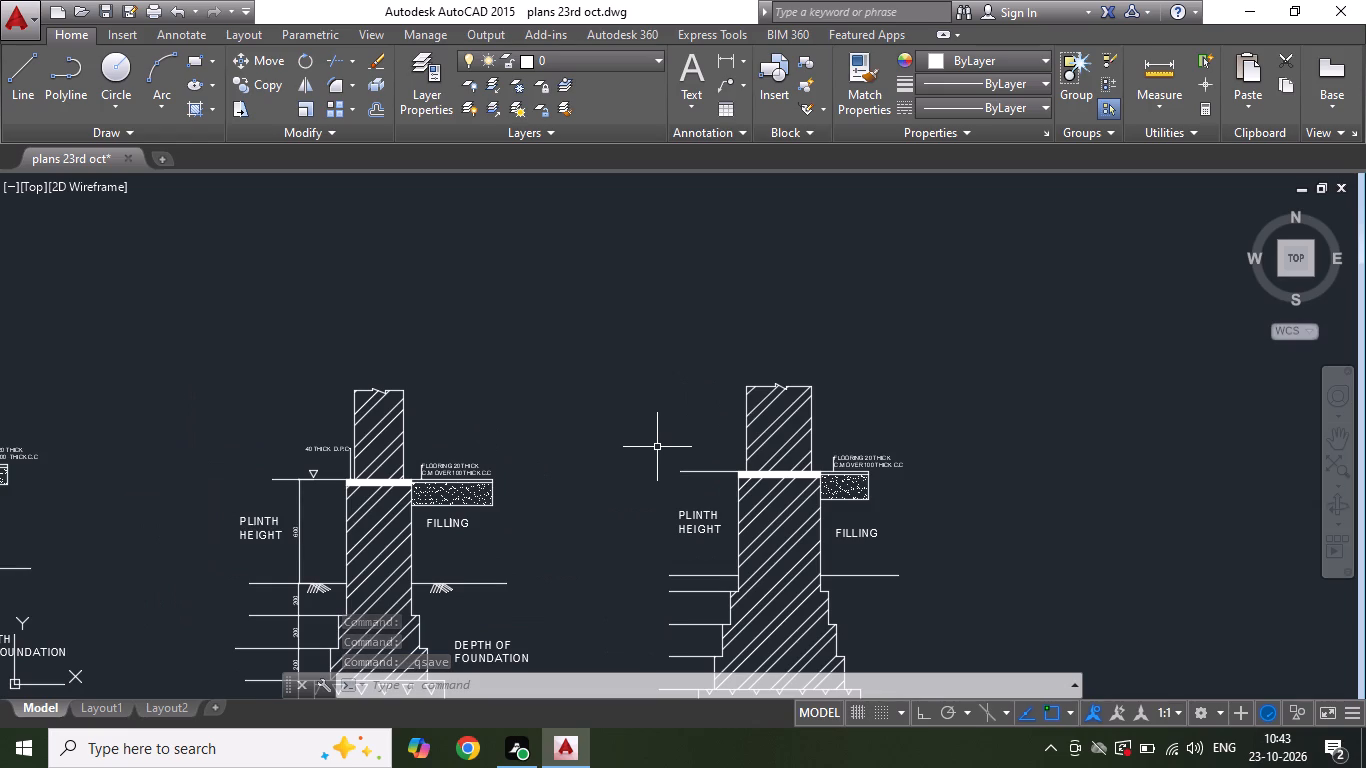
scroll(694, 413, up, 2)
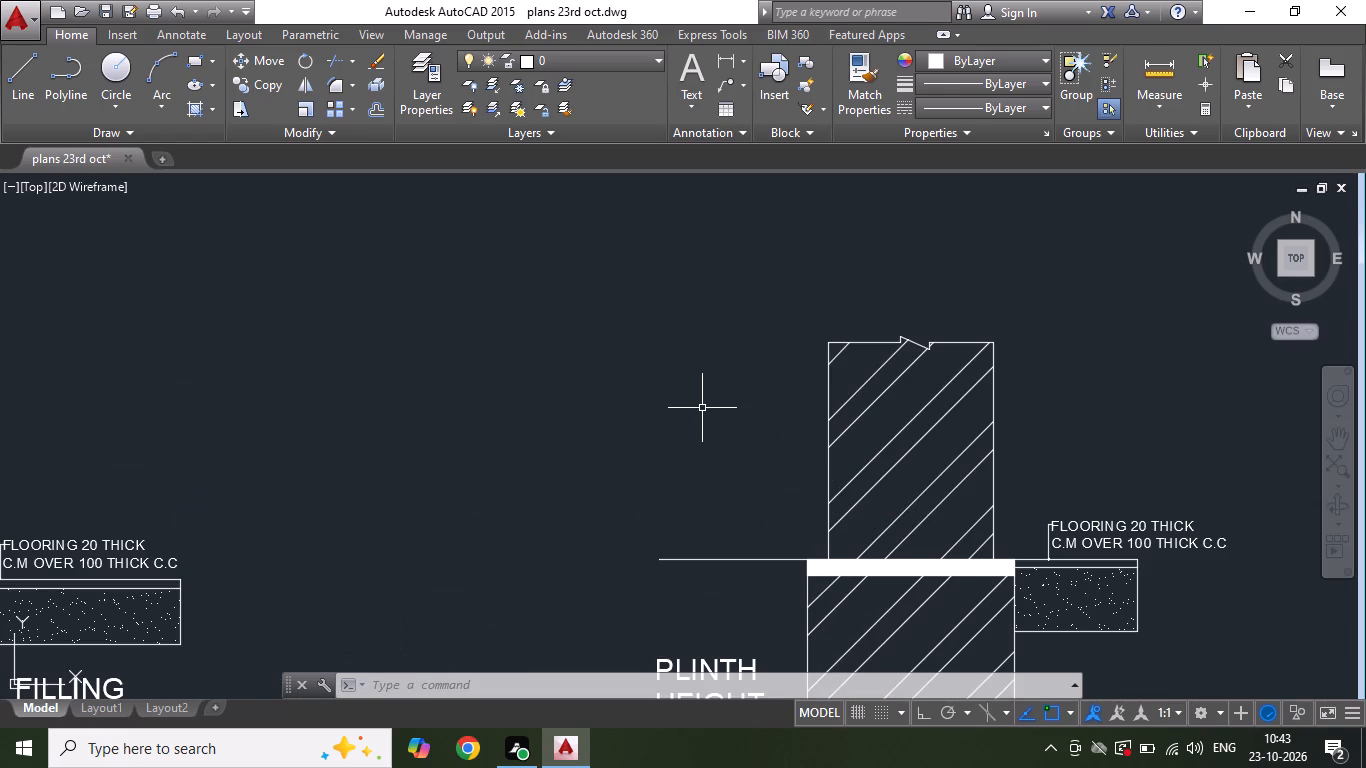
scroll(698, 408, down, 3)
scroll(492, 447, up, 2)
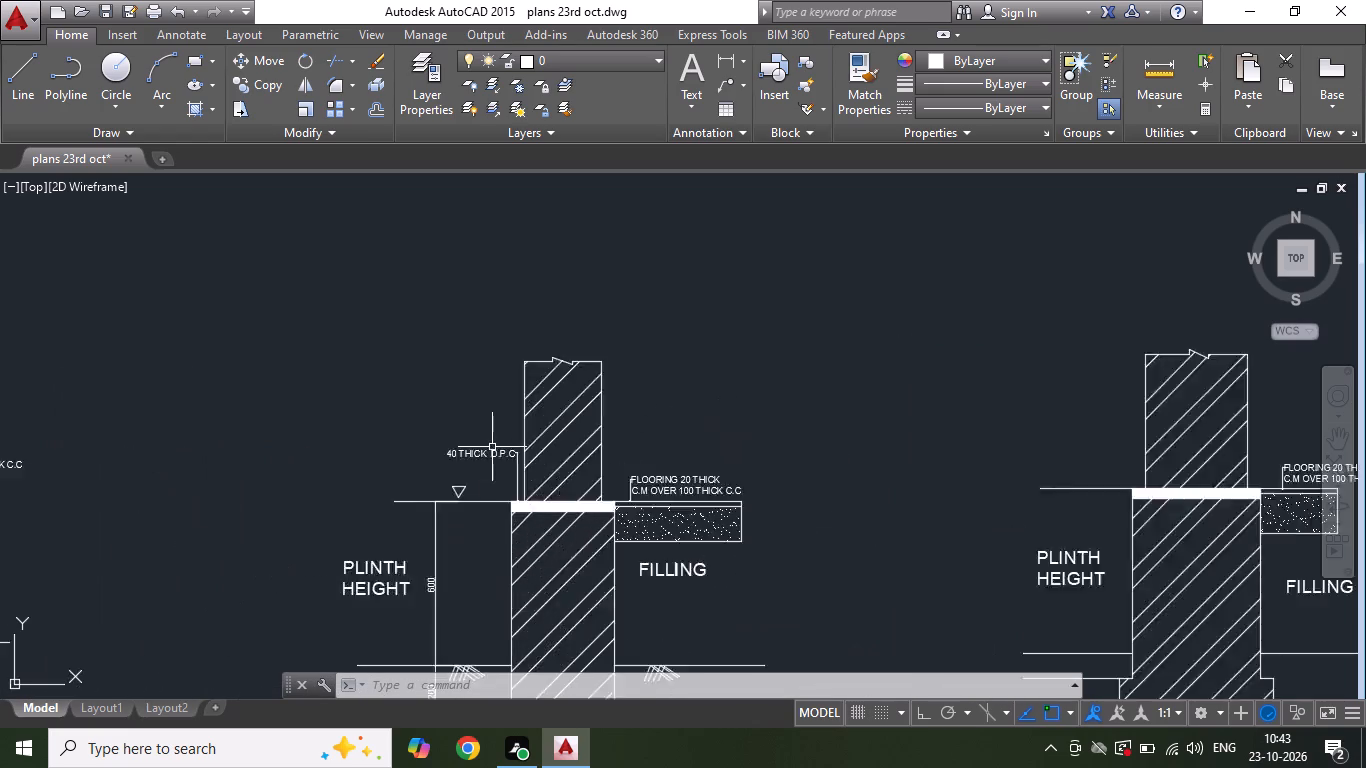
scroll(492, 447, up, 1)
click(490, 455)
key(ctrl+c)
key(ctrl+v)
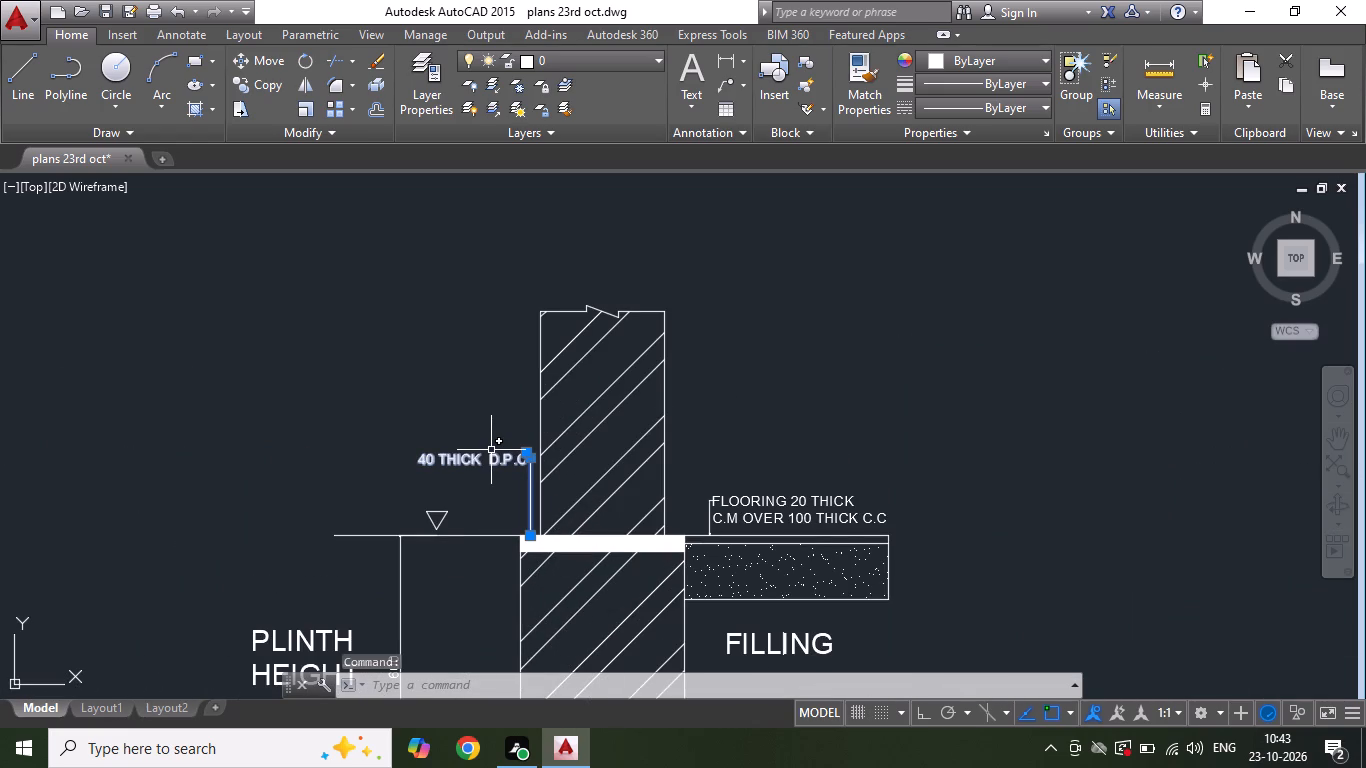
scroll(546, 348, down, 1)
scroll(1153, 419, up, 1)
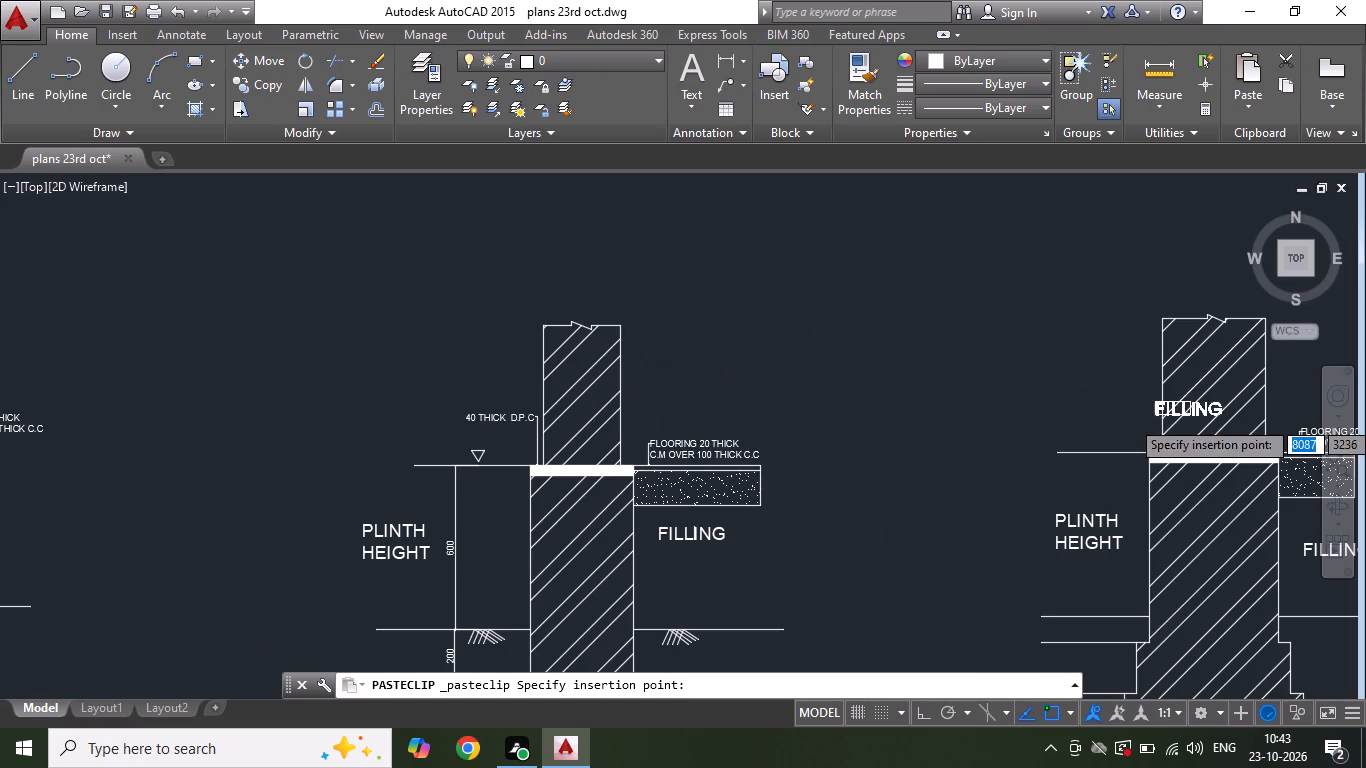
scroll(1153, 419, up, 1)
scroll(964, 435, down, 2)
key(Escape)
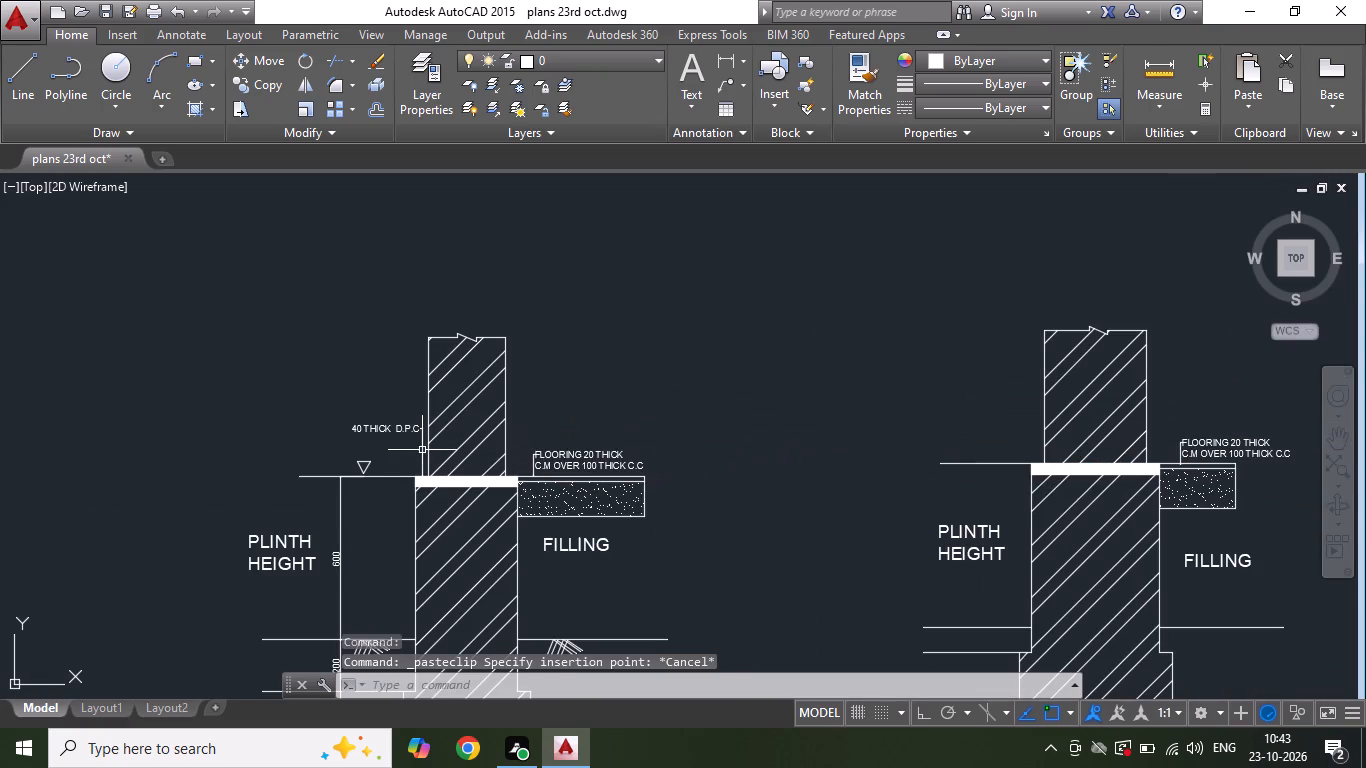
Copy the middle section's "40 THICK D.P.C" leader note to the third section, with its leader ending at the damp-proof course.
click(390, 418)
click(377, 407)
click(376, 418)
click(376, 428)
click(367, 430)
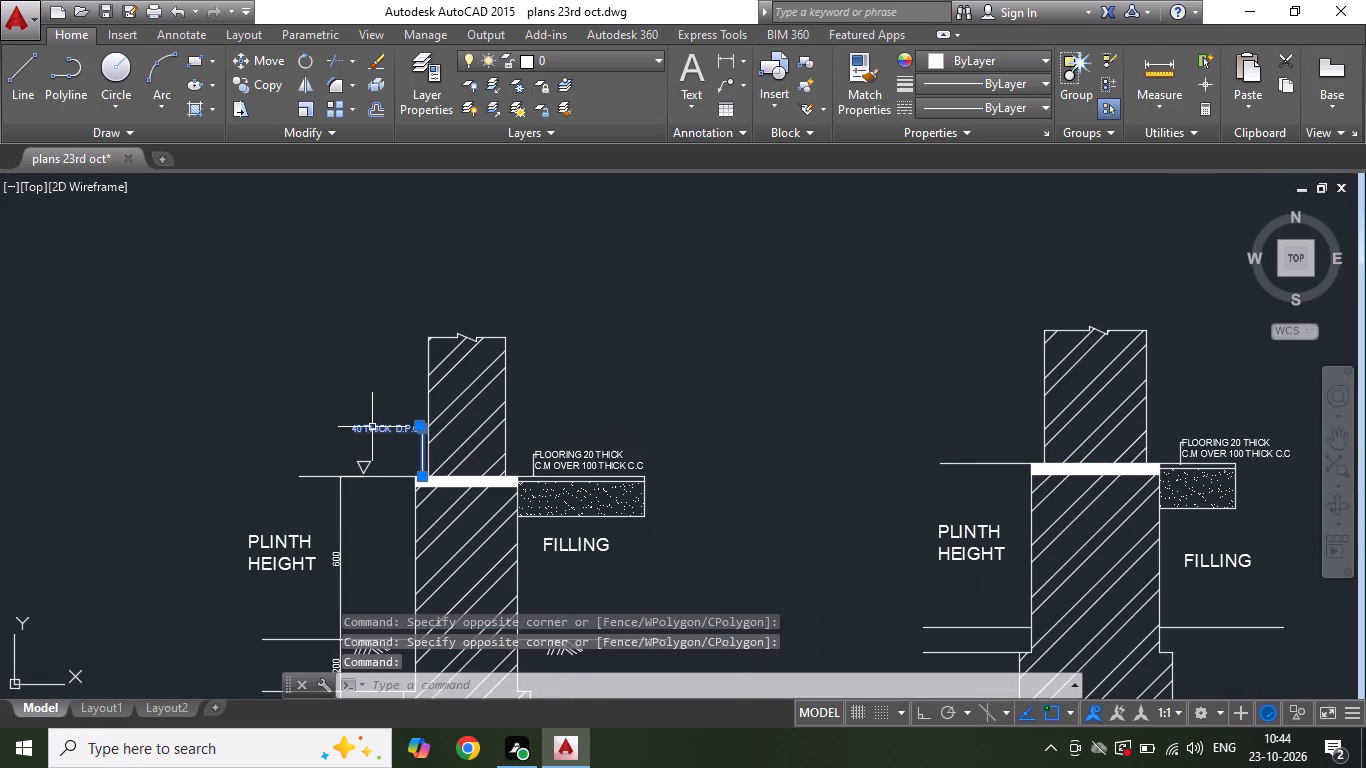
key(ctrl+c)
key(ctrl+v)
scroll(998, 439, up, 2)
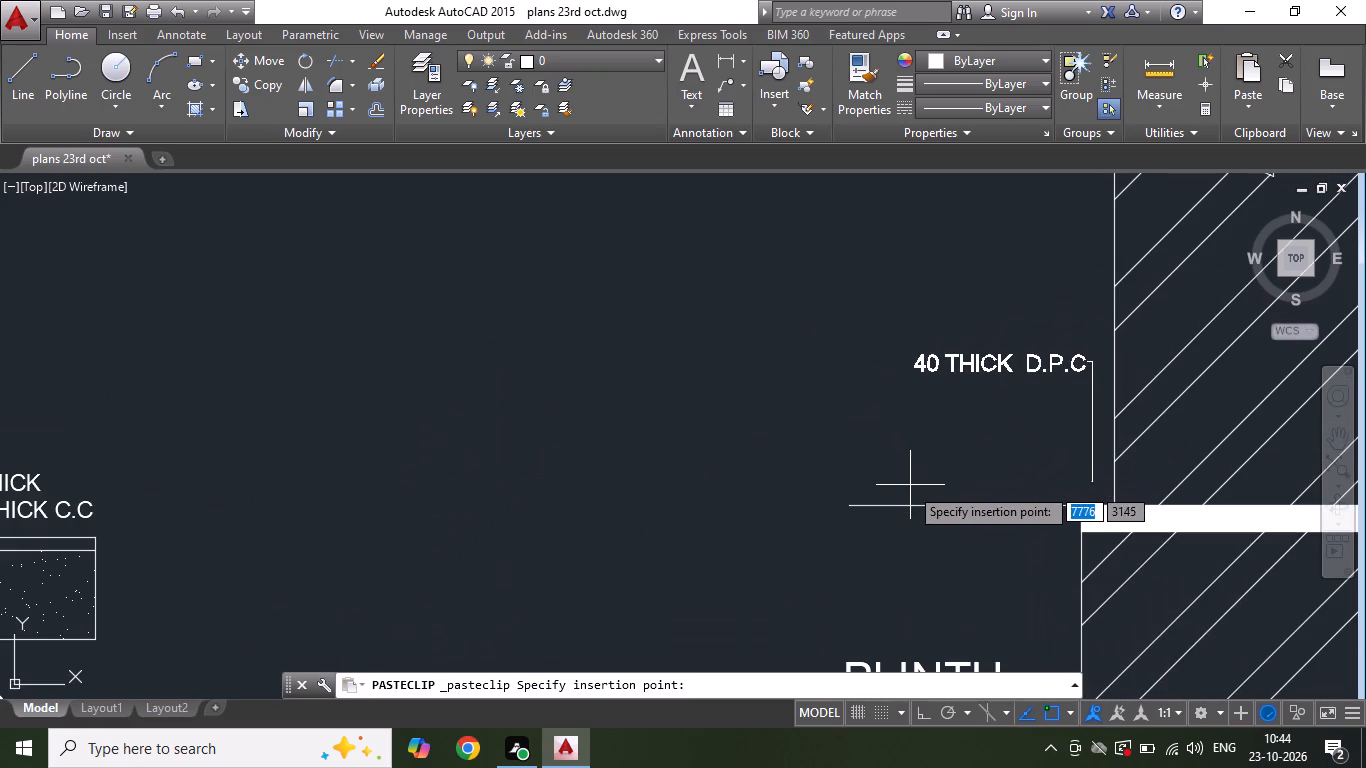
click(910, 505)
scroll(785, 413, down, 4)
scroll(857, 445, up, 2)
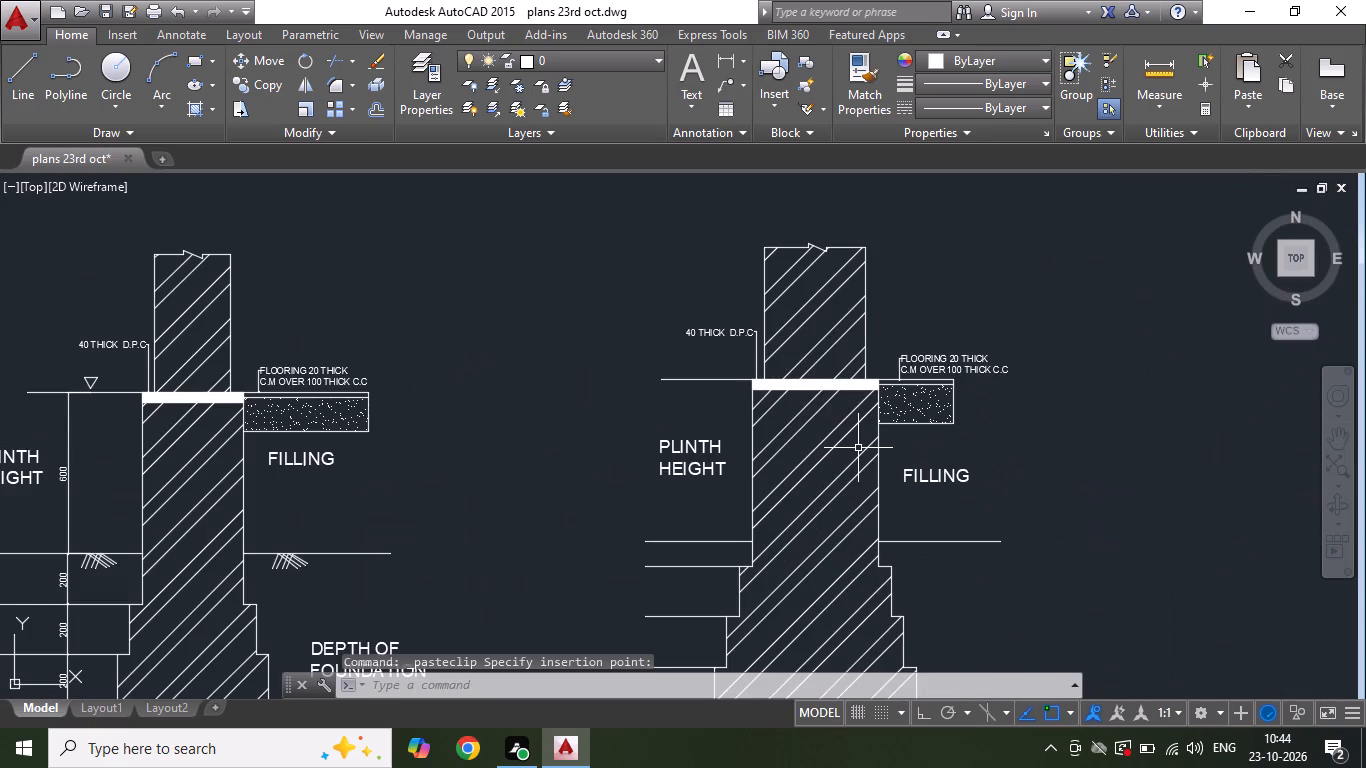
Copy the middle section's ground hatch marks under the third section's ground lines, one set on each side of the wall.
scroll(810, 408, down, 2)
scroll(803, 514, up, 1)
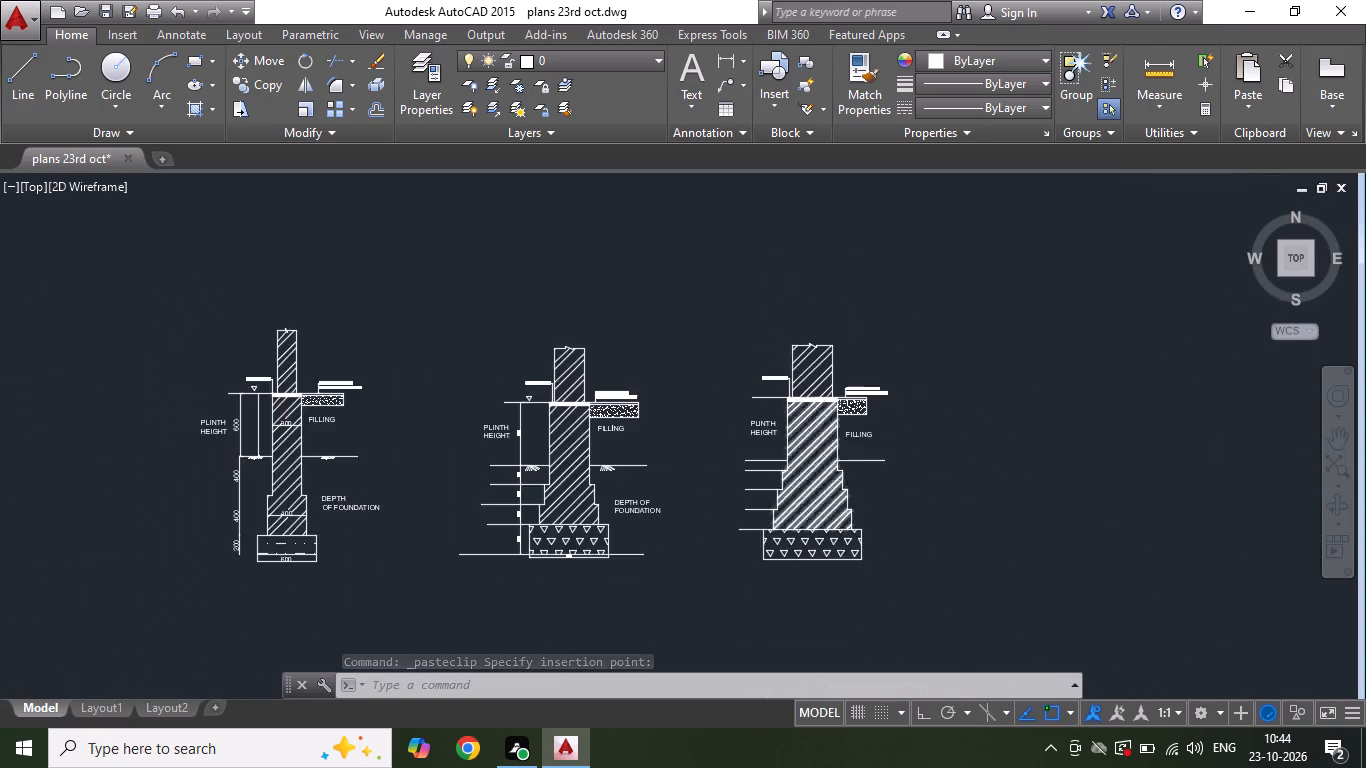
scroll(492, 455, up, 2)
drag(427, 393, 442, 407)
click(523, 471)
right_click(513, 459)
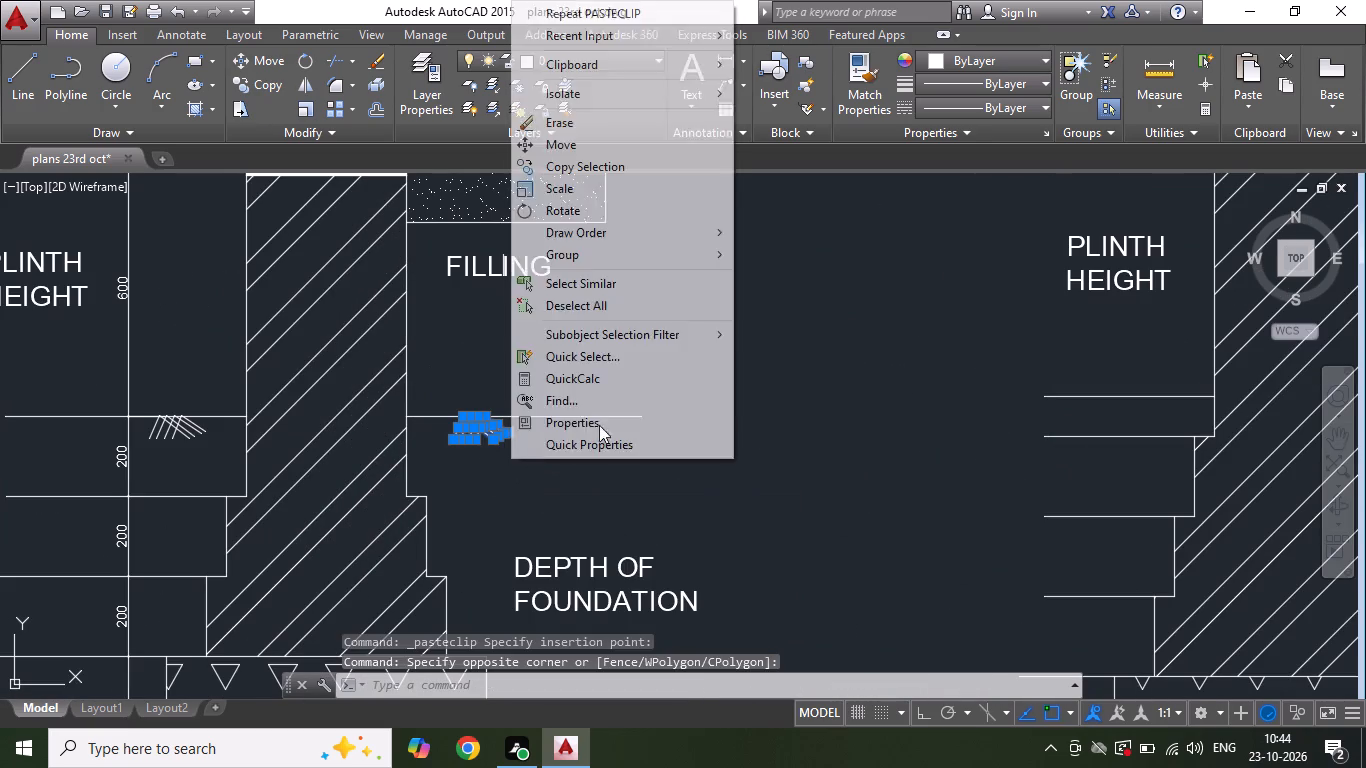
click(636, 171)
click(610, 410)
scroll(695, 413, down, 2)
scroll(1121, 407, up, 2)
click(996, 407)
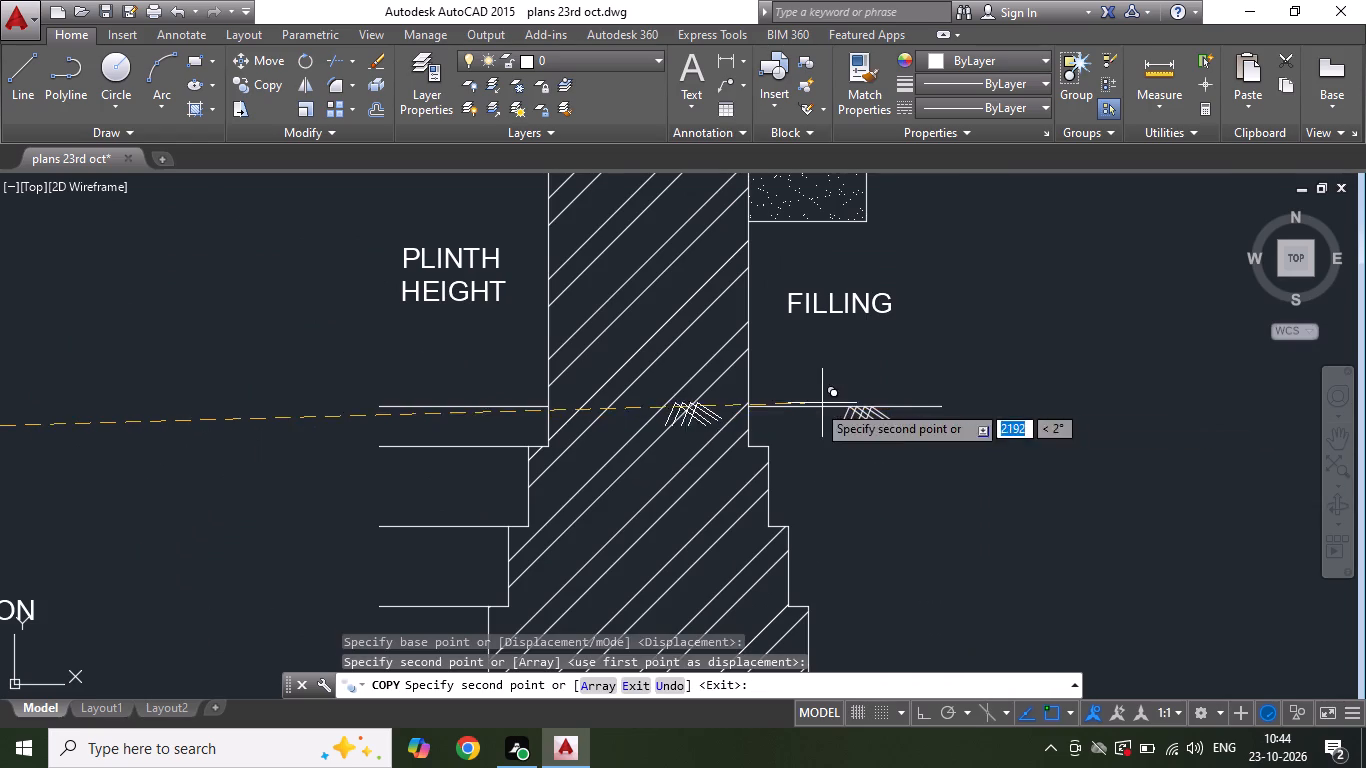
click(593, 407)
scroll(858, 367, down, 3)
scroll(828, 302, up, 1)
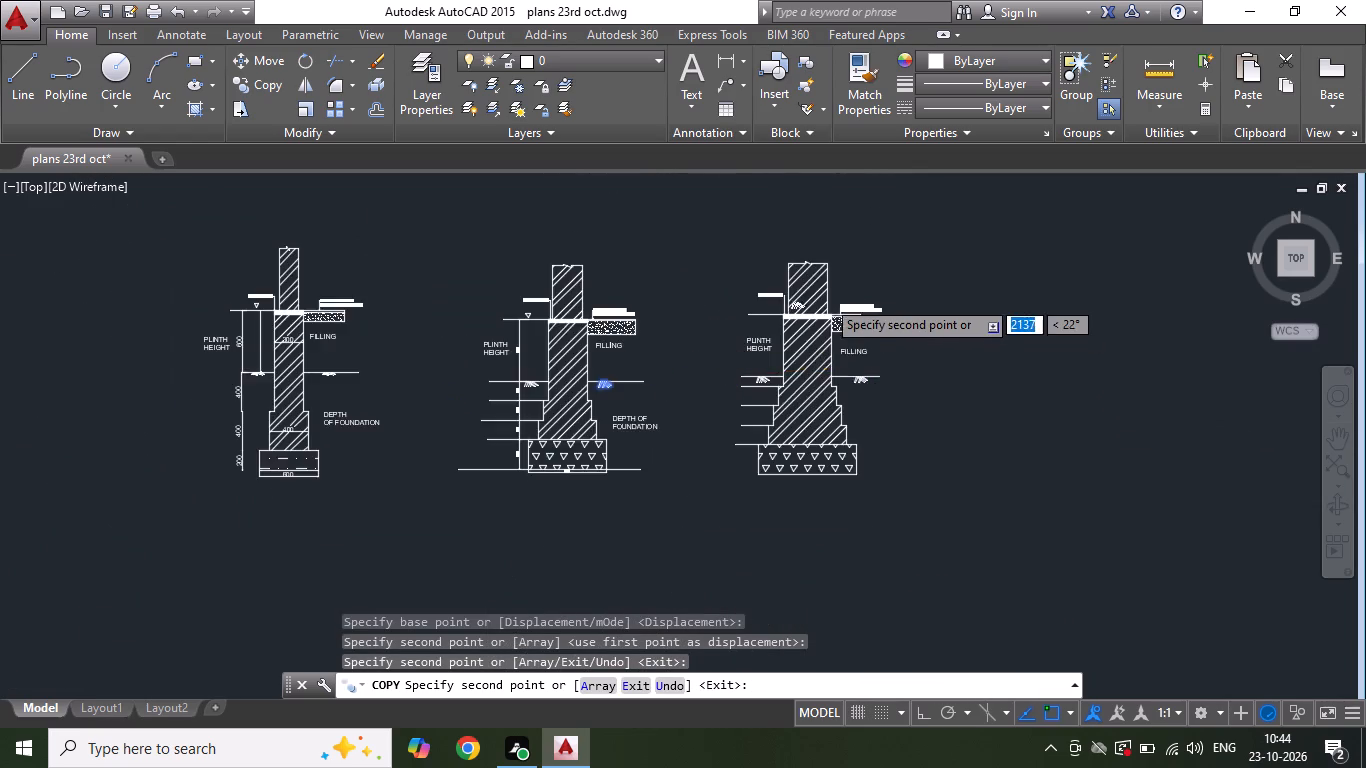
scroll(820, 351, down, 1)
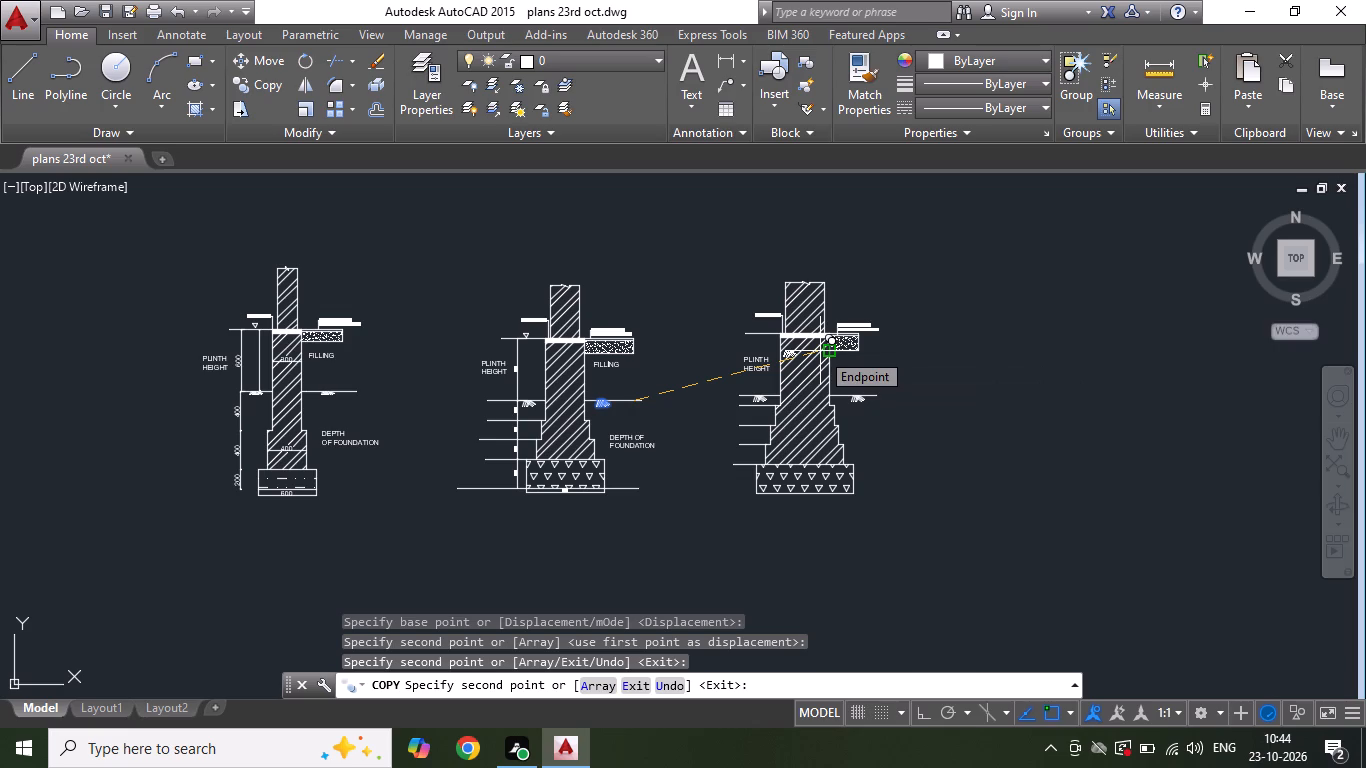
key(Escape)
scroll(261, 372, up, 3)
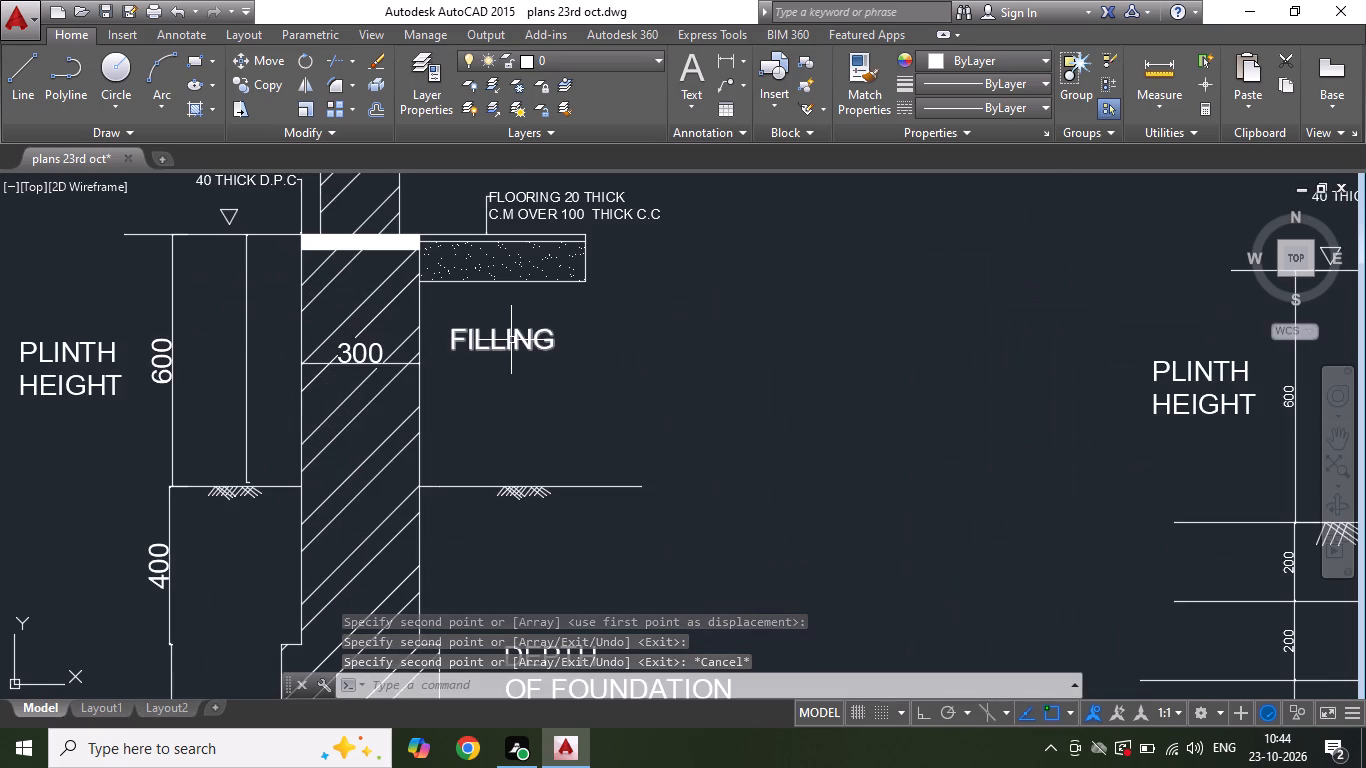
Save the drawing.
scroll(511, 340, down, 3)
scroll(1000, 370, up, 1)
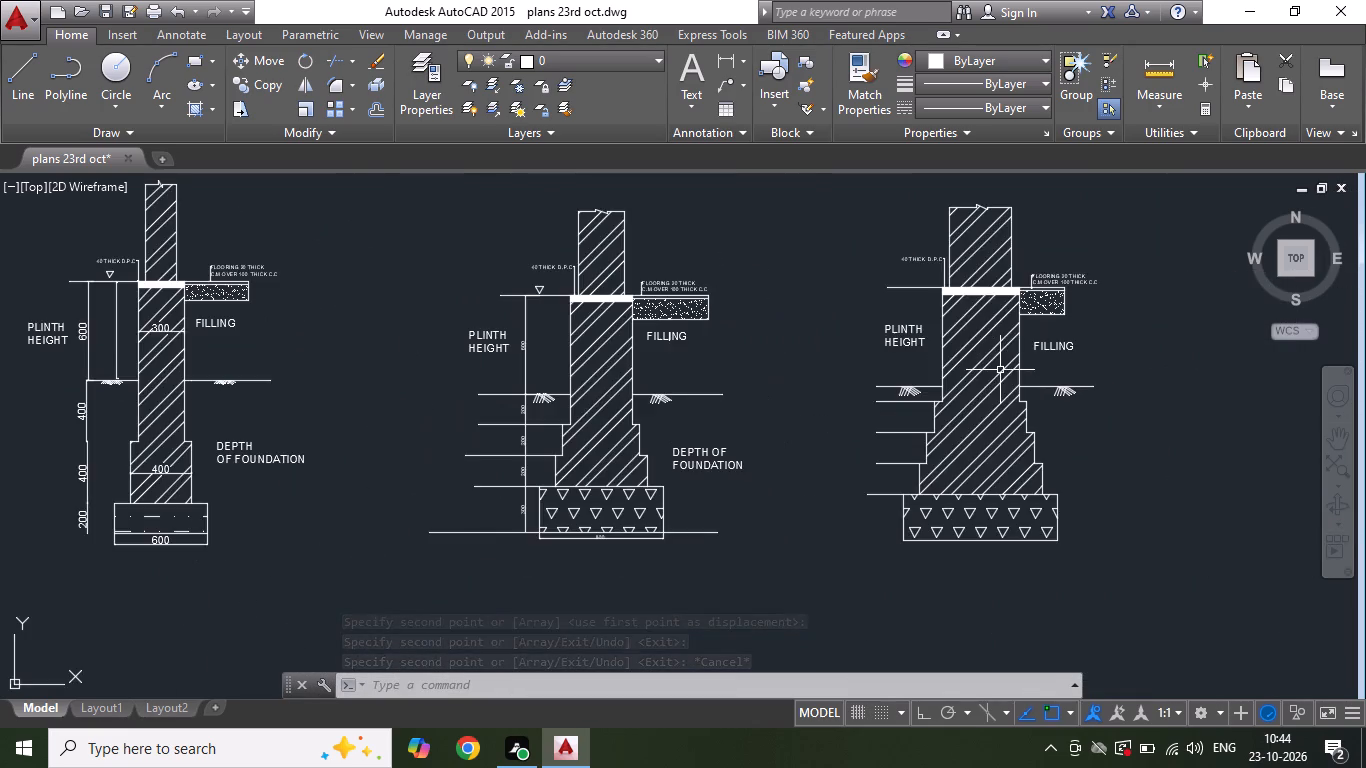
scroll(899, 421, down, 1)
scroll(927, 362, up, 1)
key(ctrl+s)
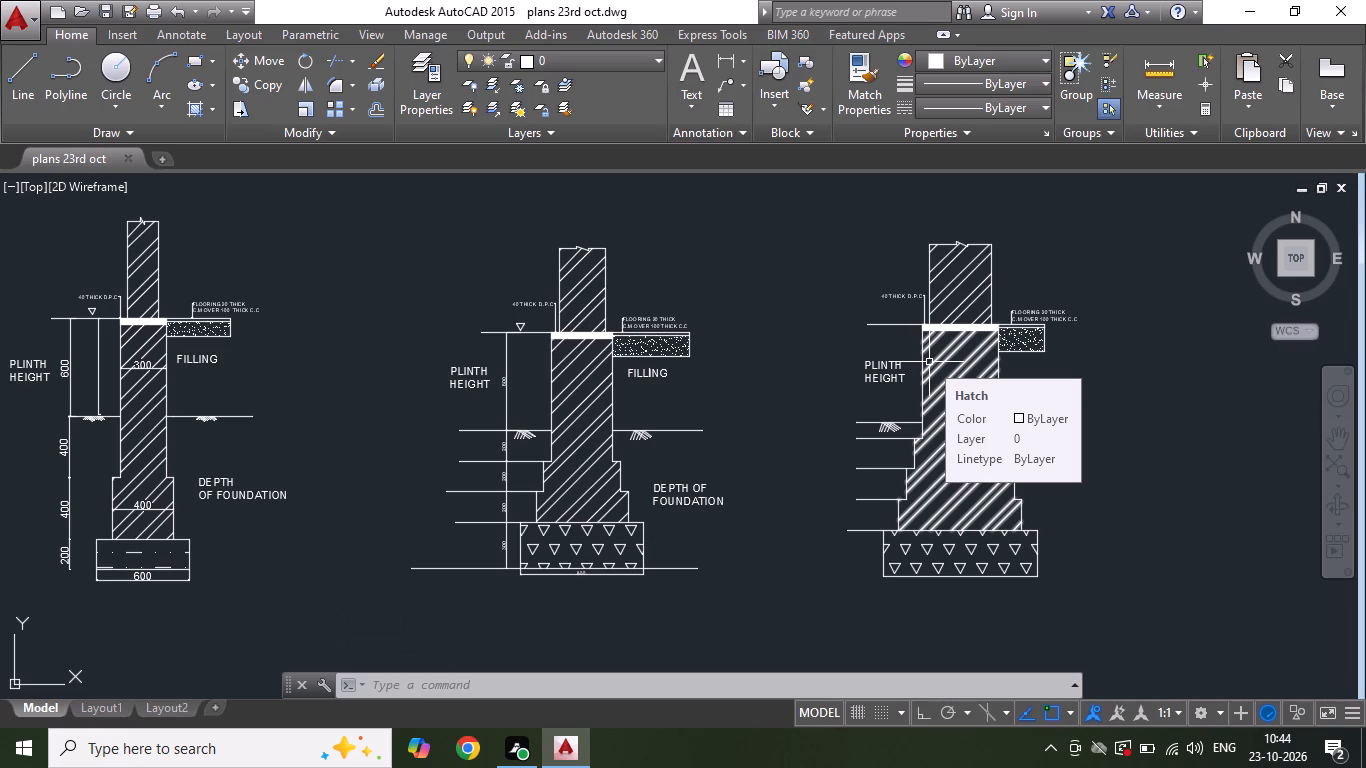
Examine the third wall section's annotations and level lines against the neighbouring sections, saving the drawing during the check.
scroll(876, 387, down, 2)
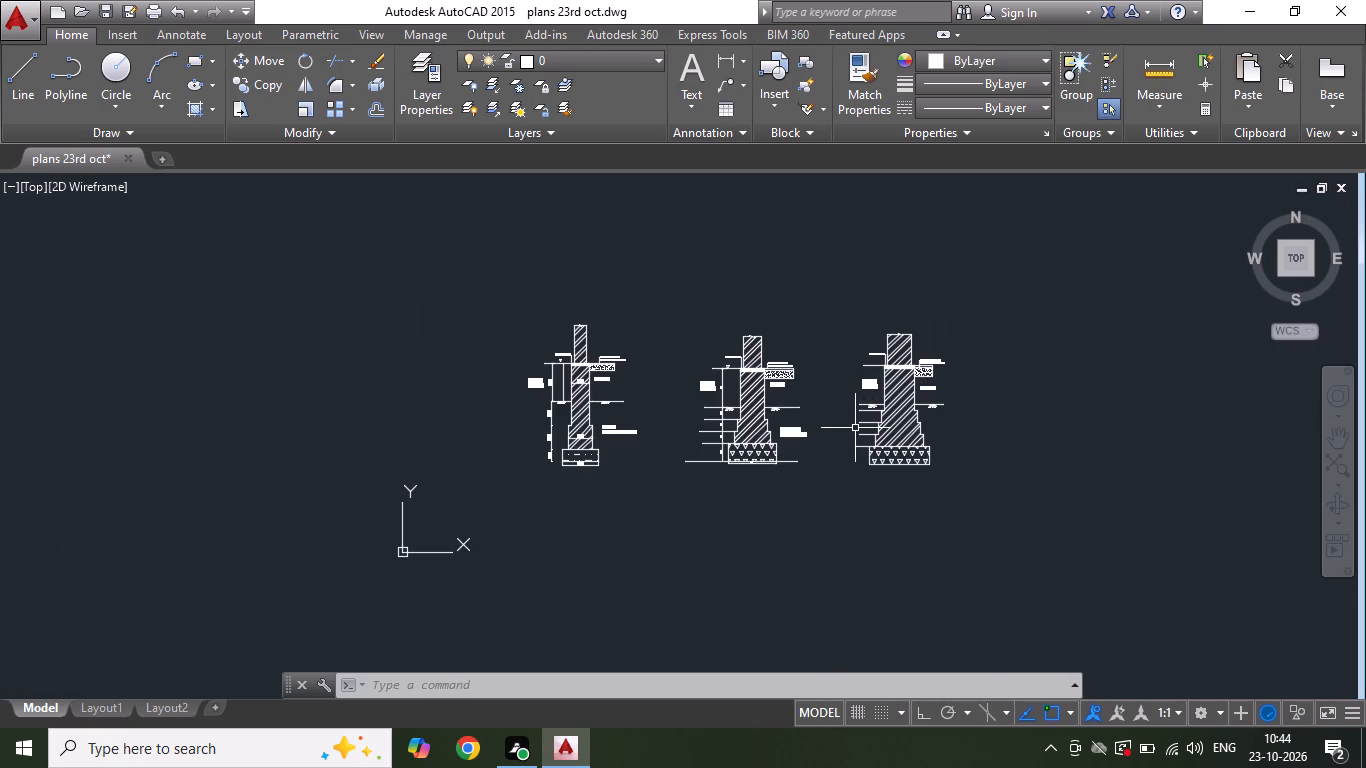
scroll(839, 436, down, 1)
scroll(934, 432, up, 3)
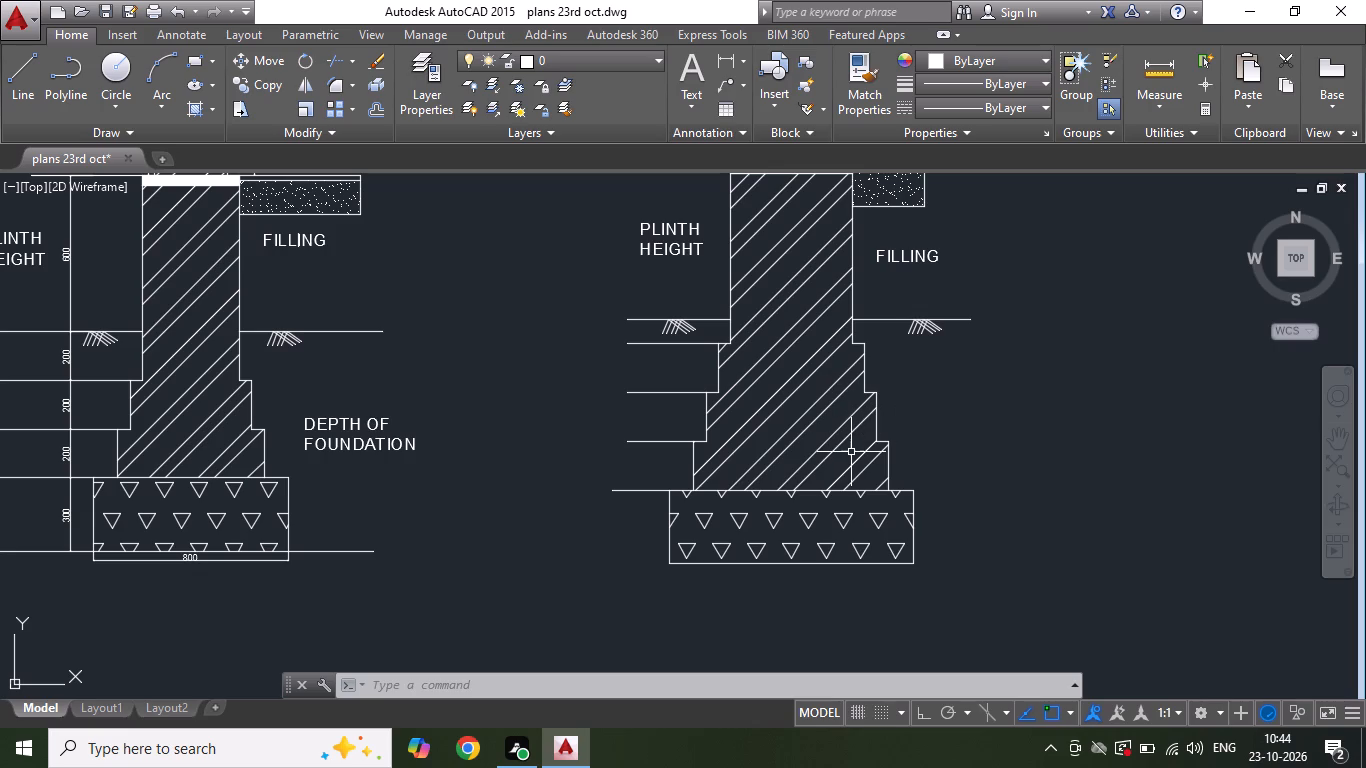
key(Escape)
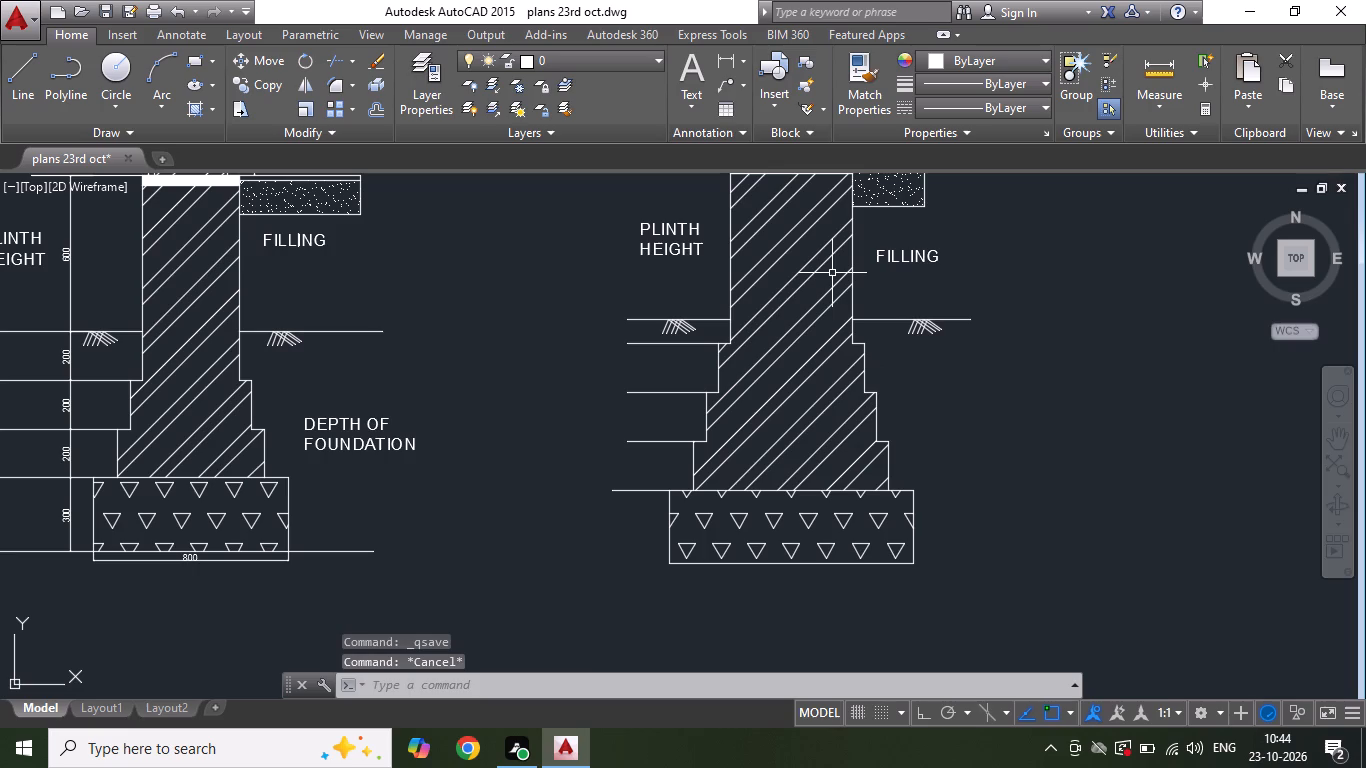
key(ctrl+s)
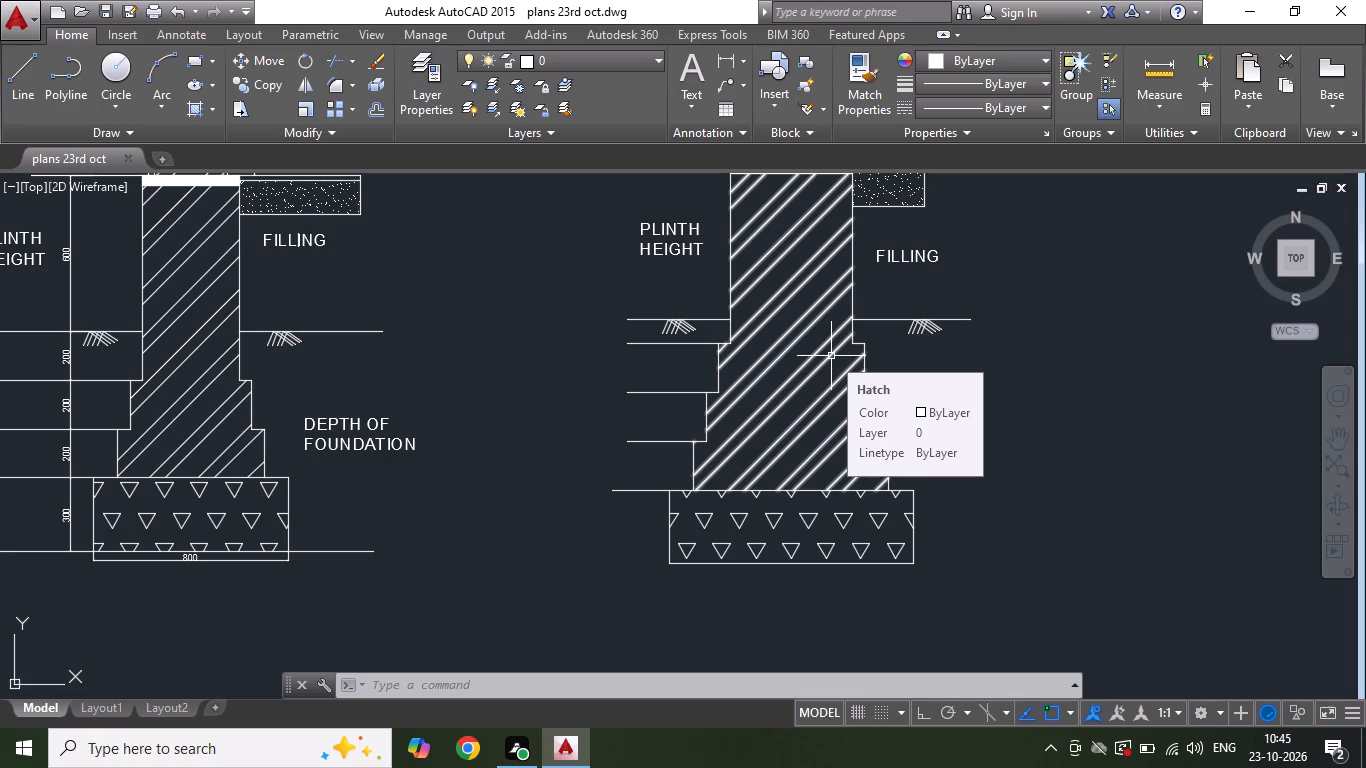
scroll(800, 311, up, 1)
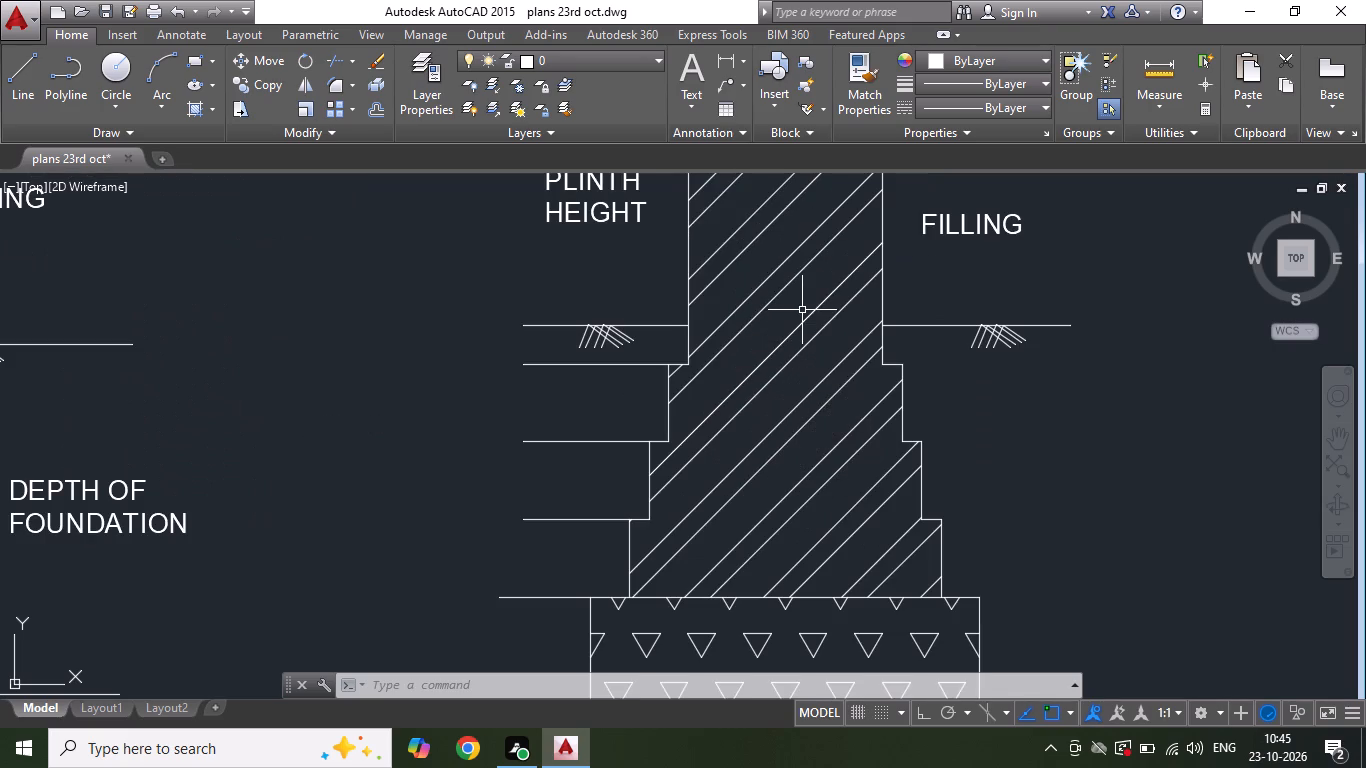
key(ctrl+s)
scroll(753, 506, down, 2)
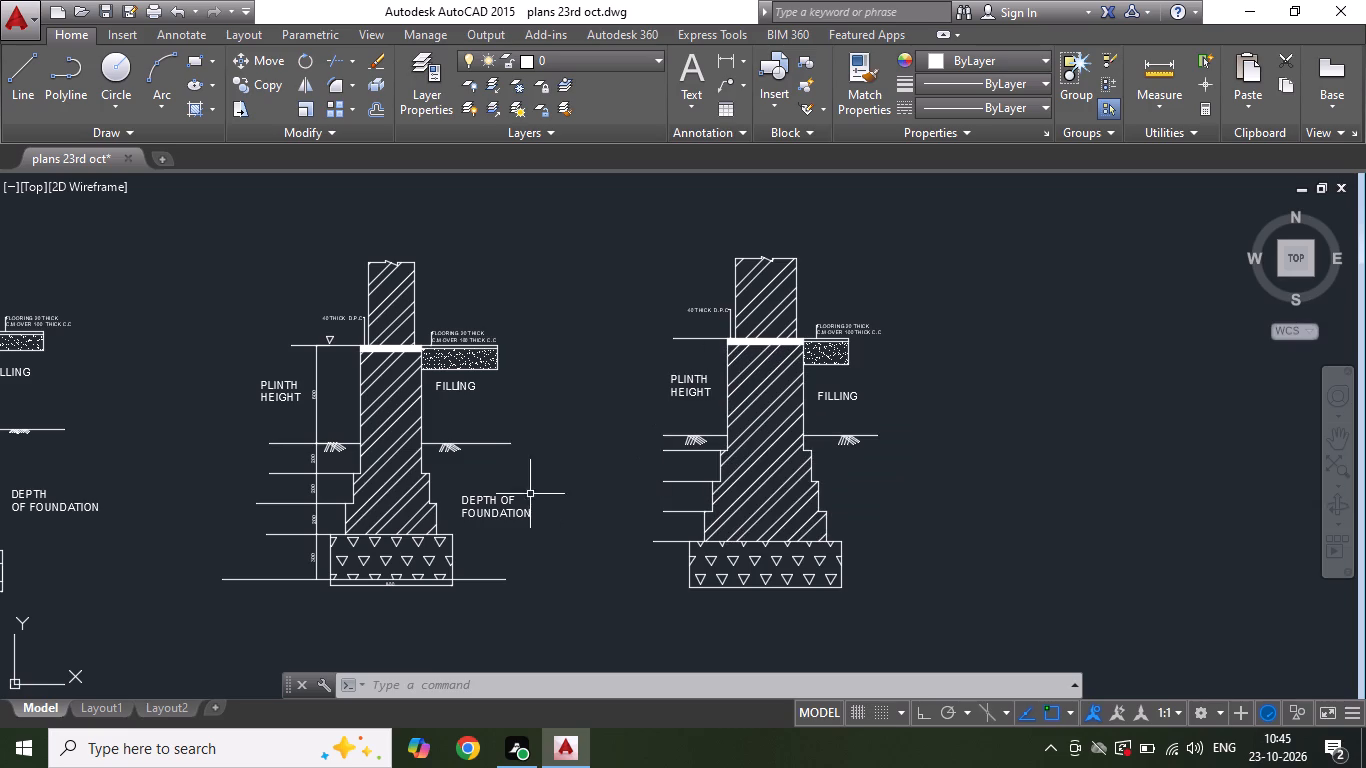
scroll(844, 328, up, 2)
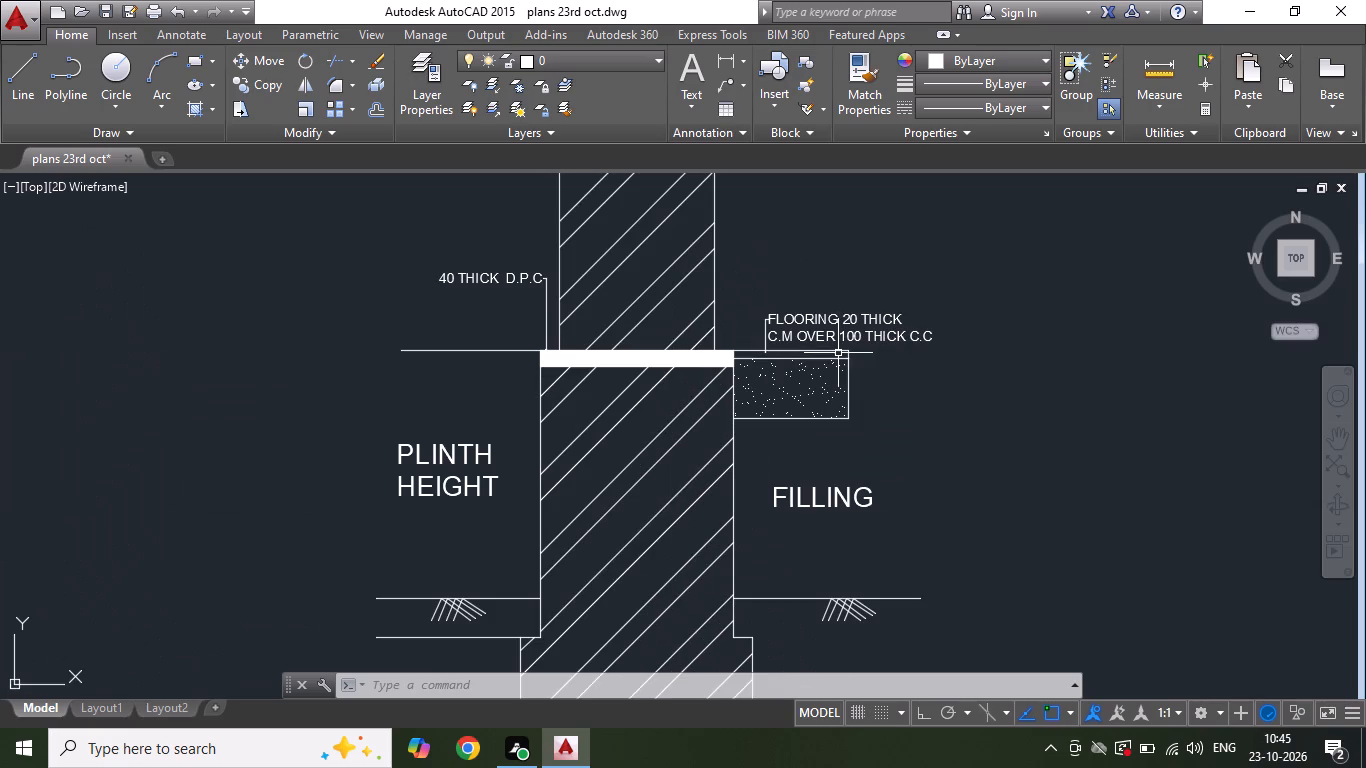
key(ctrl+s)
scroll(708, 406, down, 4)
scroll(670, 465, up, 2)
scroll(636, 392, down, 2)
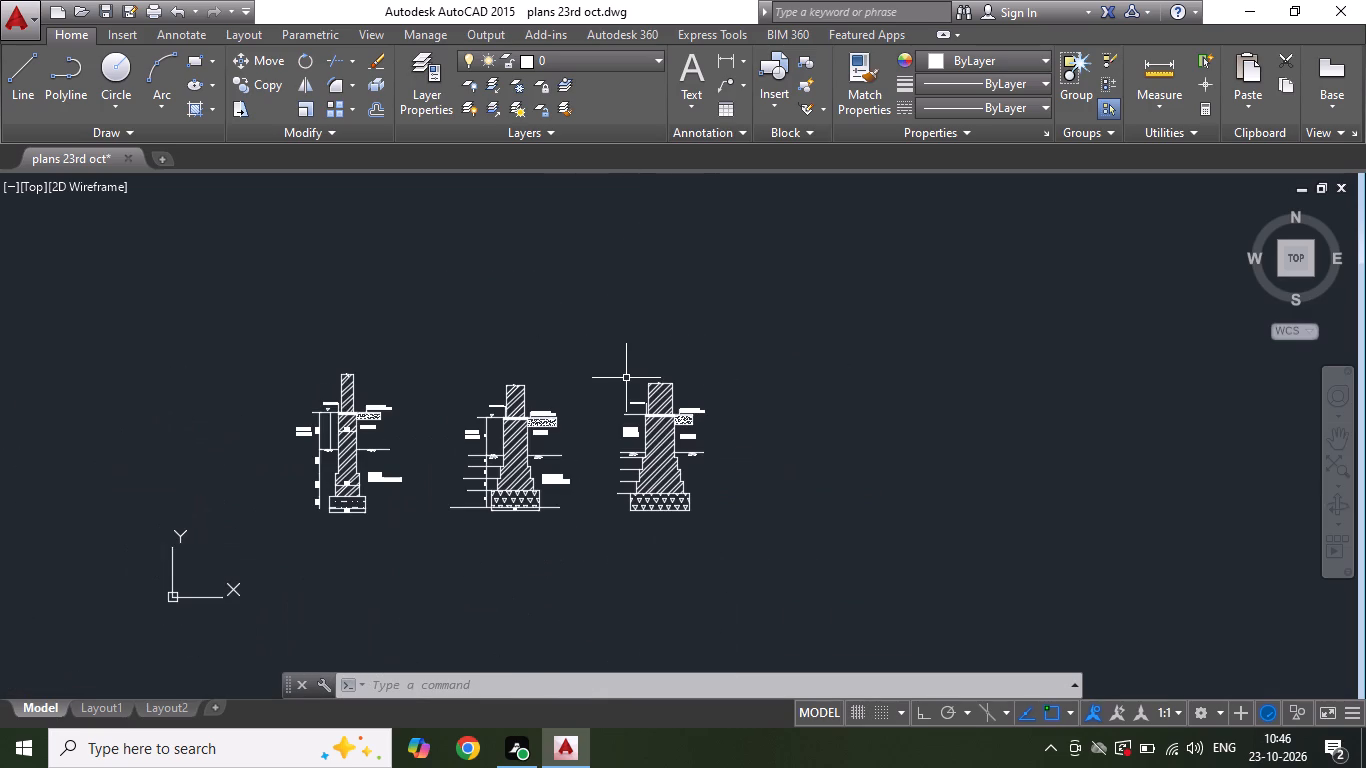
key(ctrl+s)
scroll(601, 454, down, 2)
scroll(596, 473, up, 3)
key(ctrl+s)
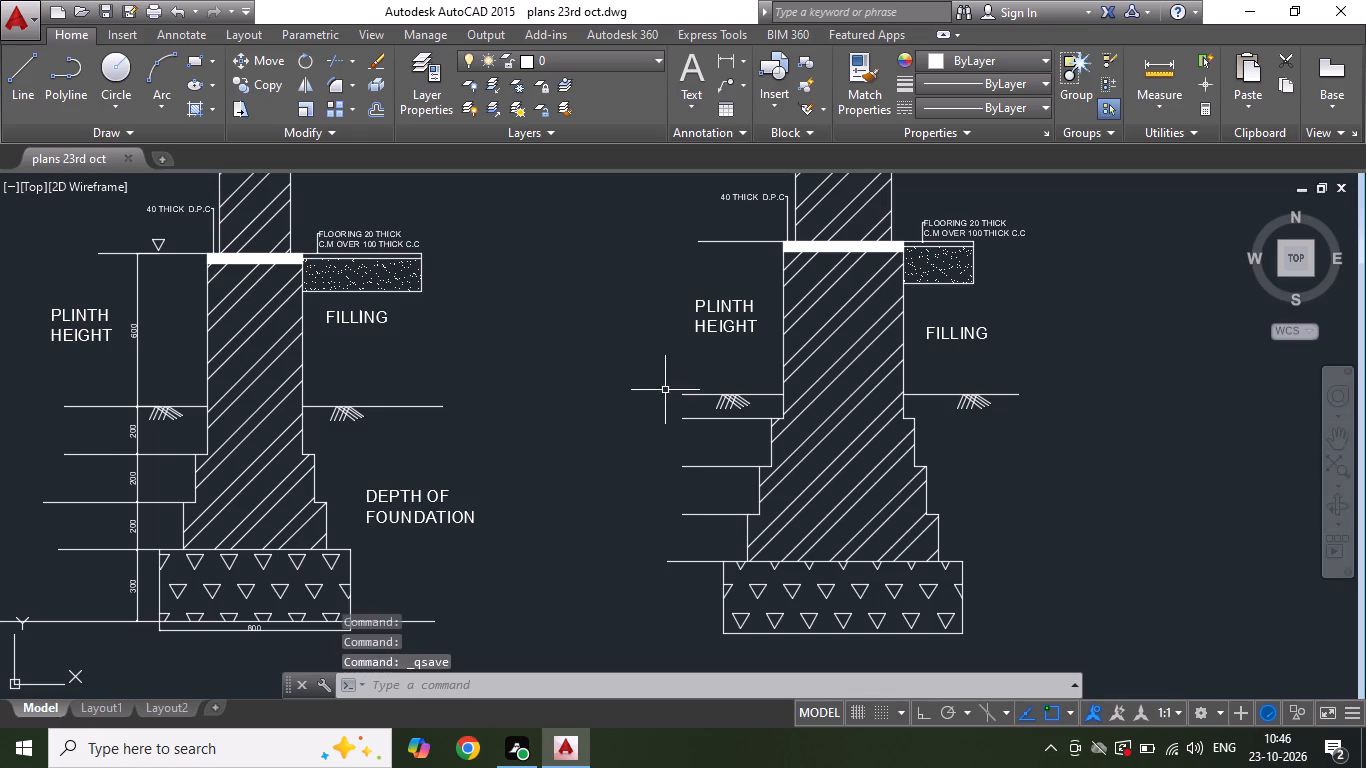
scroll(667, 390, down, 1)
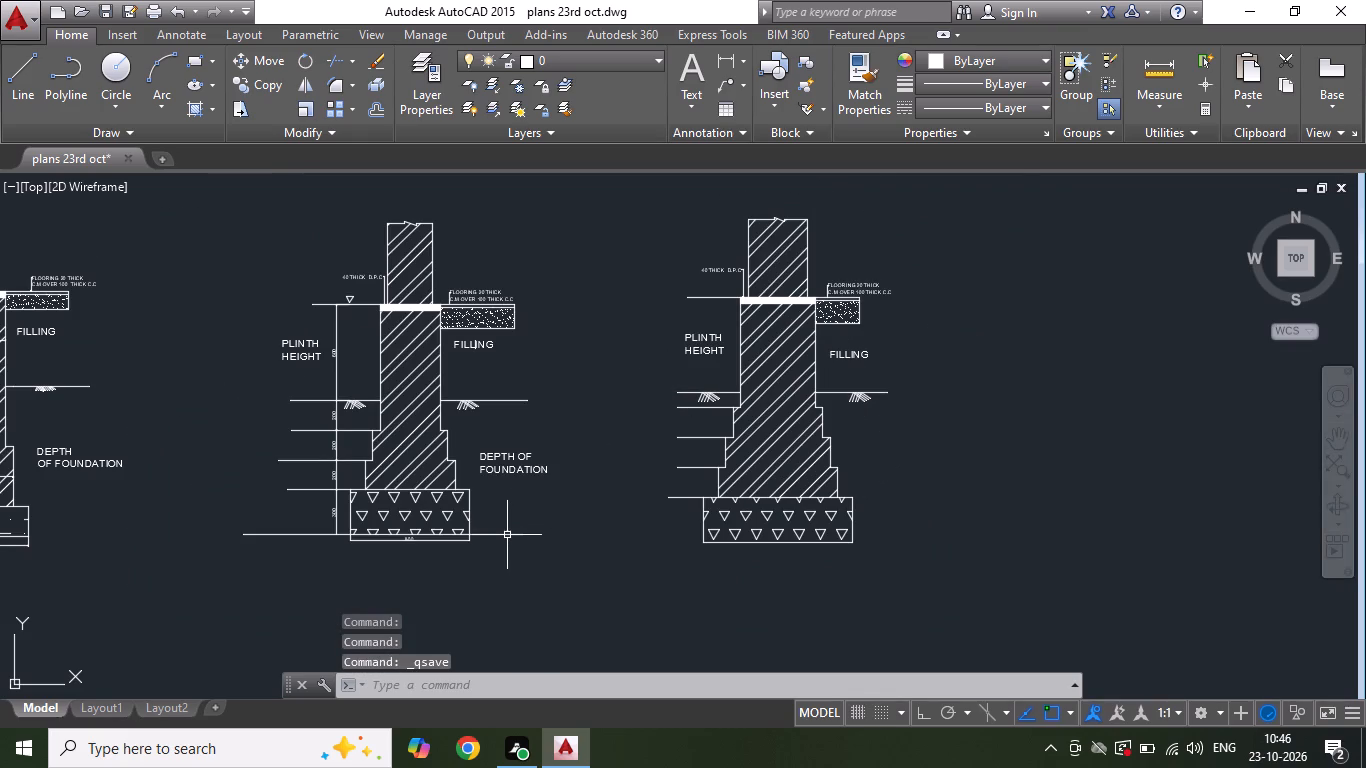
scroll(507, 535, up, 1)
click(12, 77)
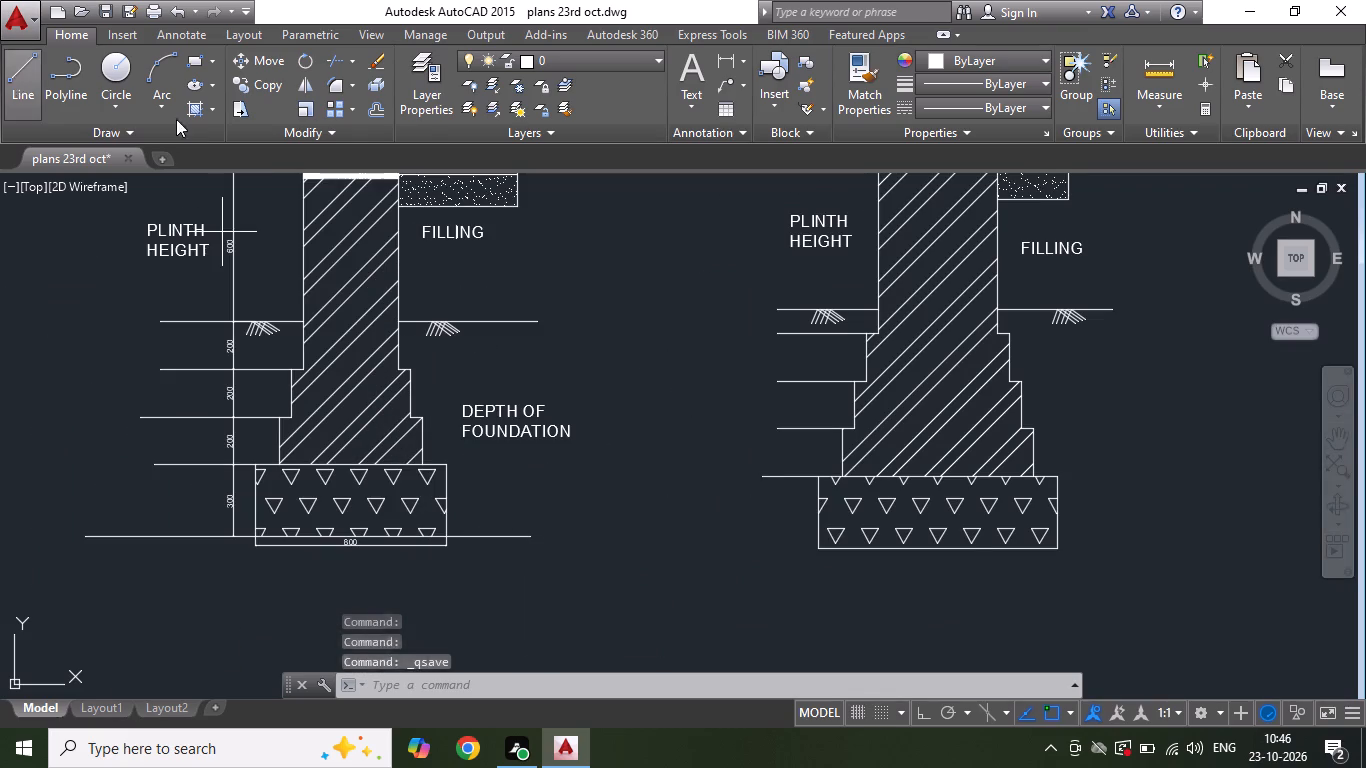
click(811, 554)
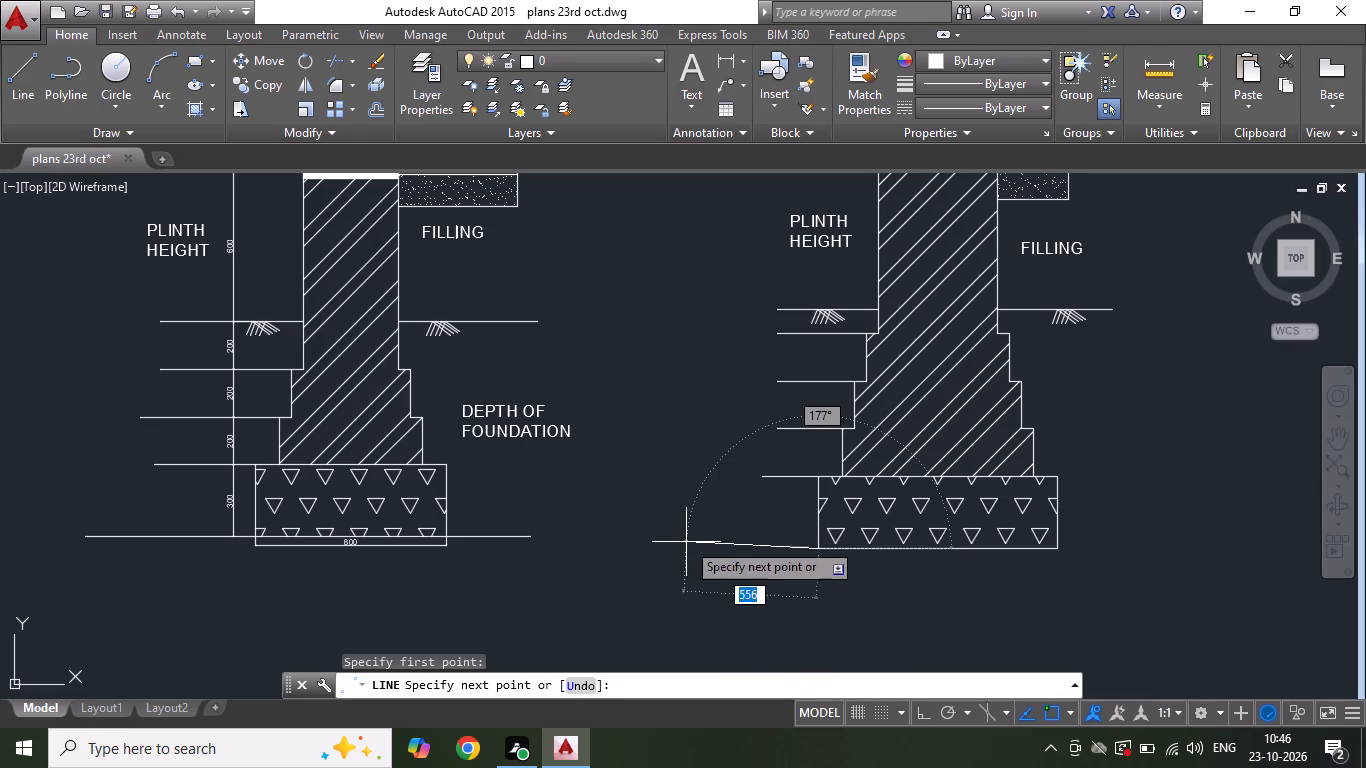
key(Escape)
Save the drawing.
key(ctrl+s)
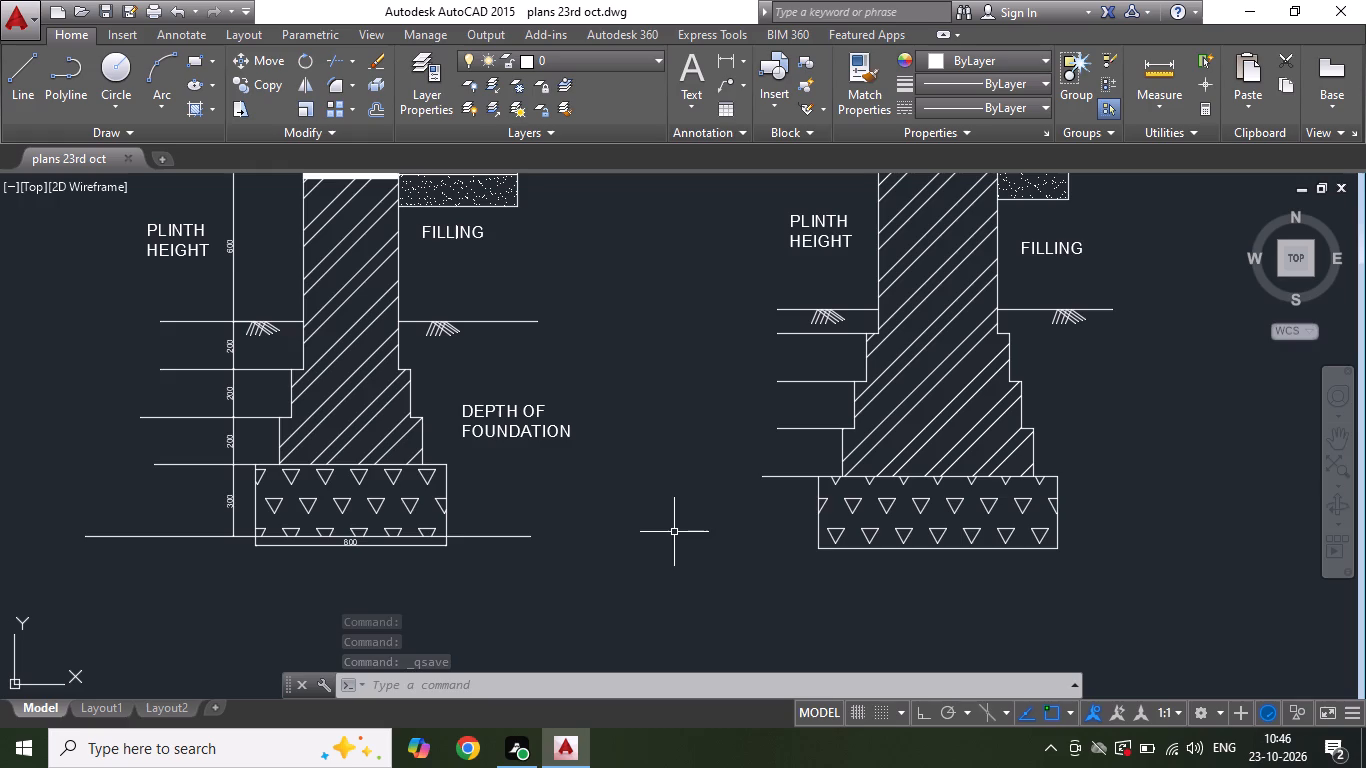
Draw short lines extending the base of the third section's concrete footing outward from both of its bottom corners.
click(6, 72)
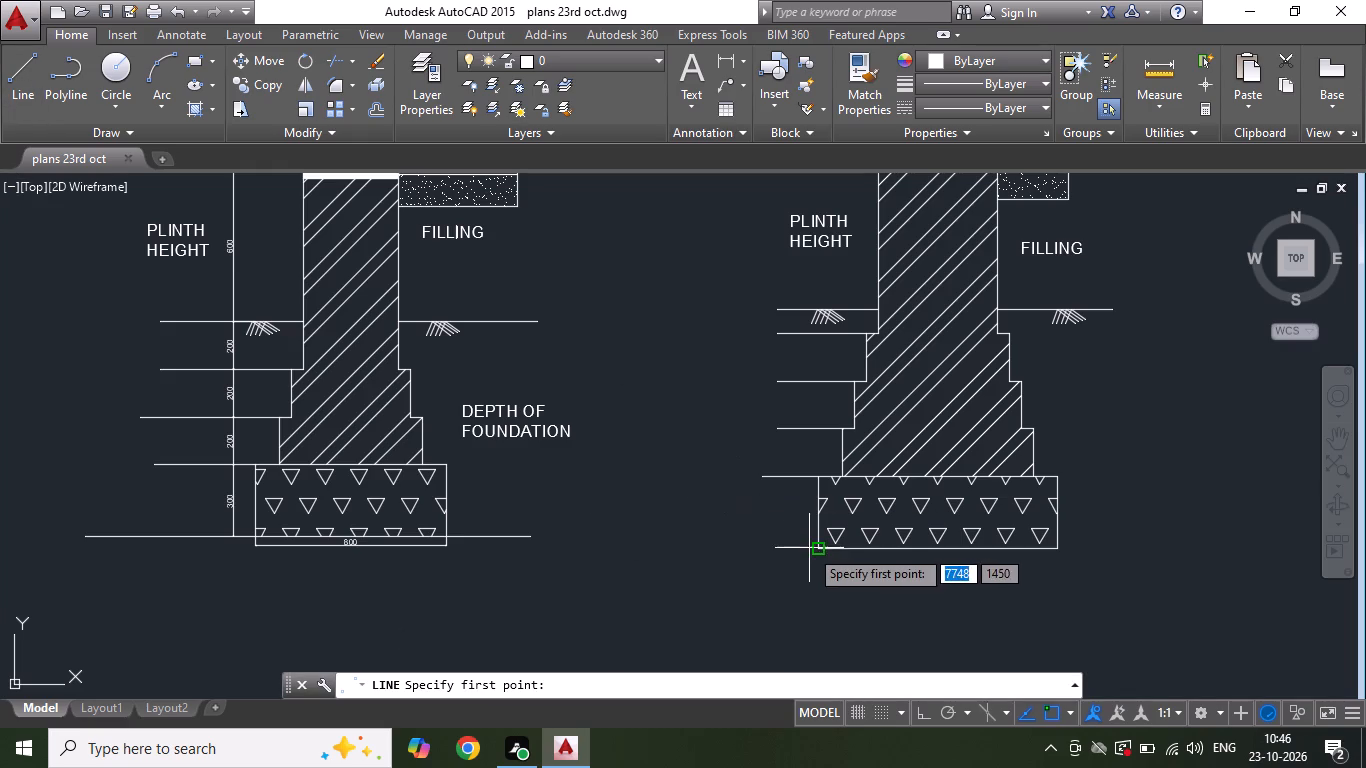
click(809, 547)
click(743, 551)
key(Escape)
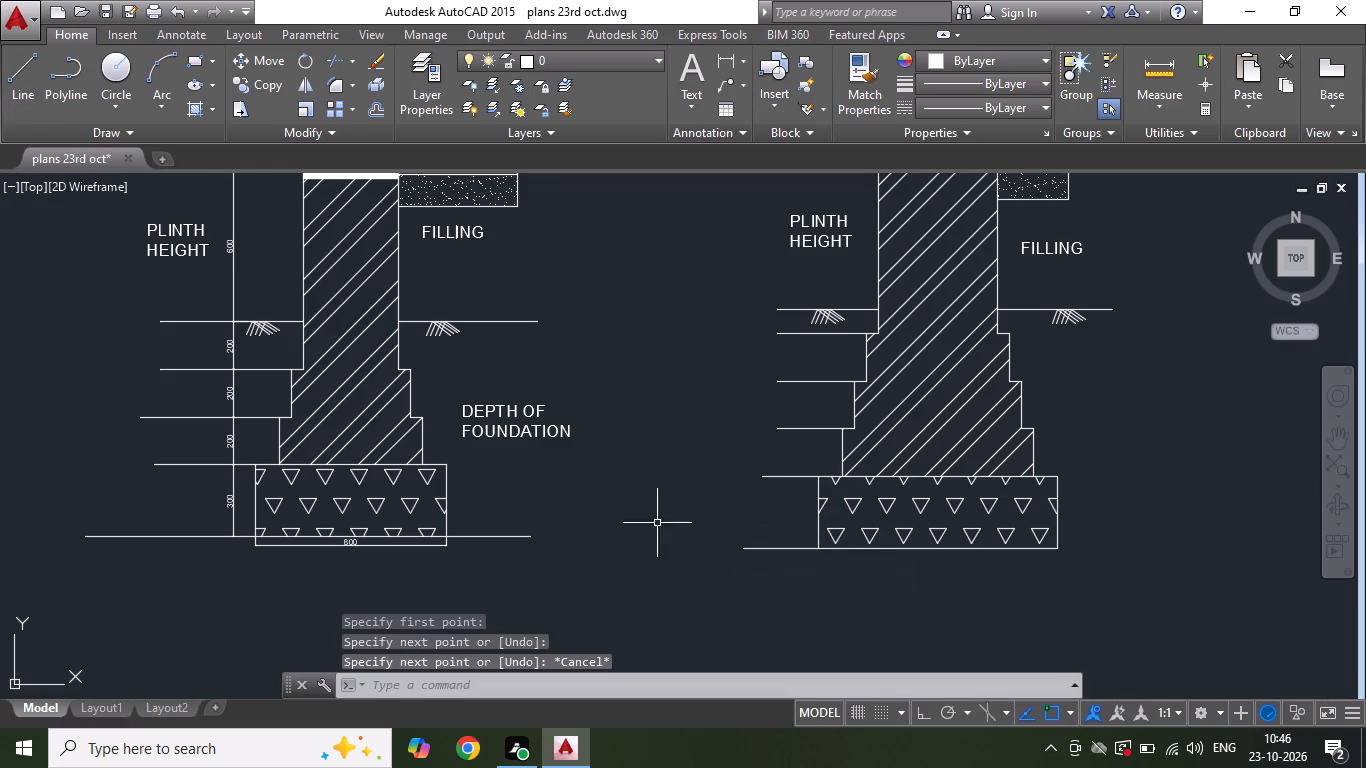
click(36, 103)
click(1063, 546)
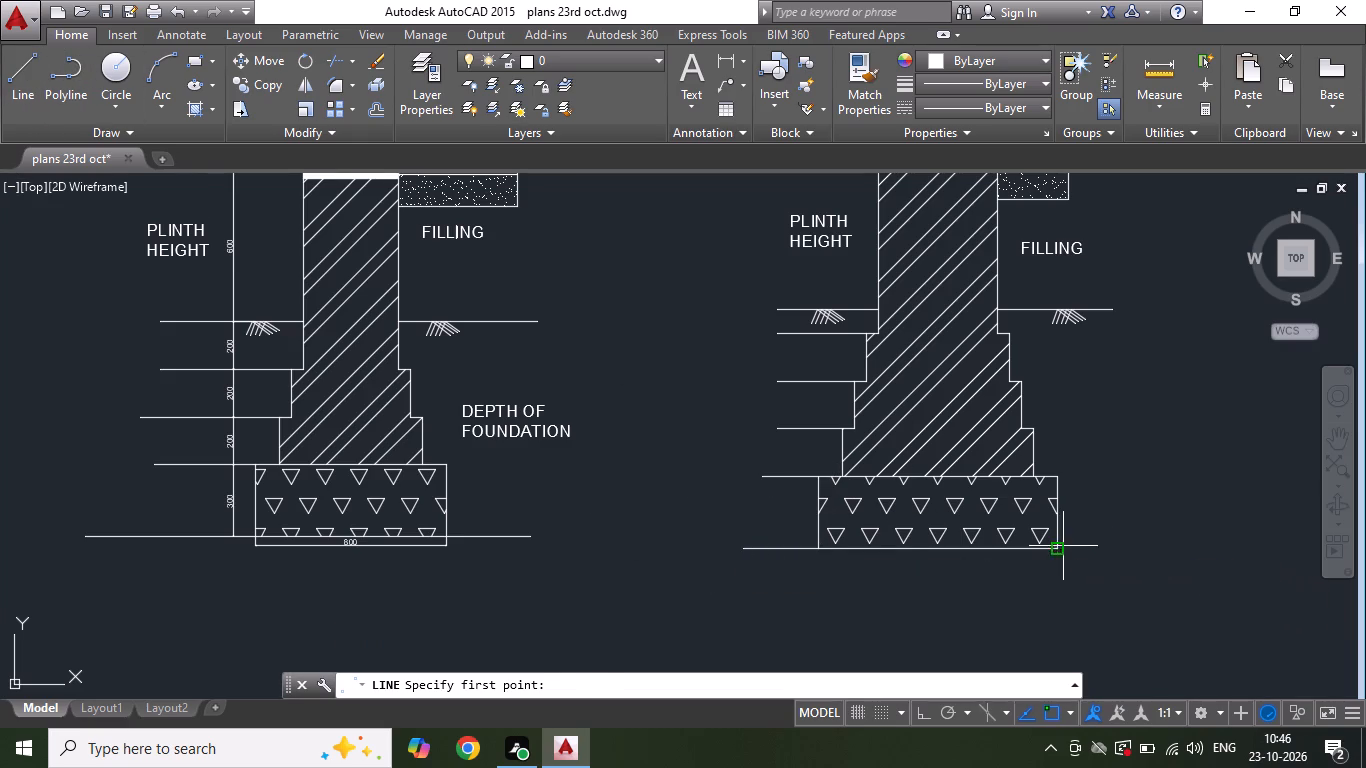
click(1146, 545)
key(Escape)
key(Escape)
Stretch the outer end of the third footing's right-hand base line to level it horizontally, with Ortho on.
click(1113, 540)
click(1091, 552)
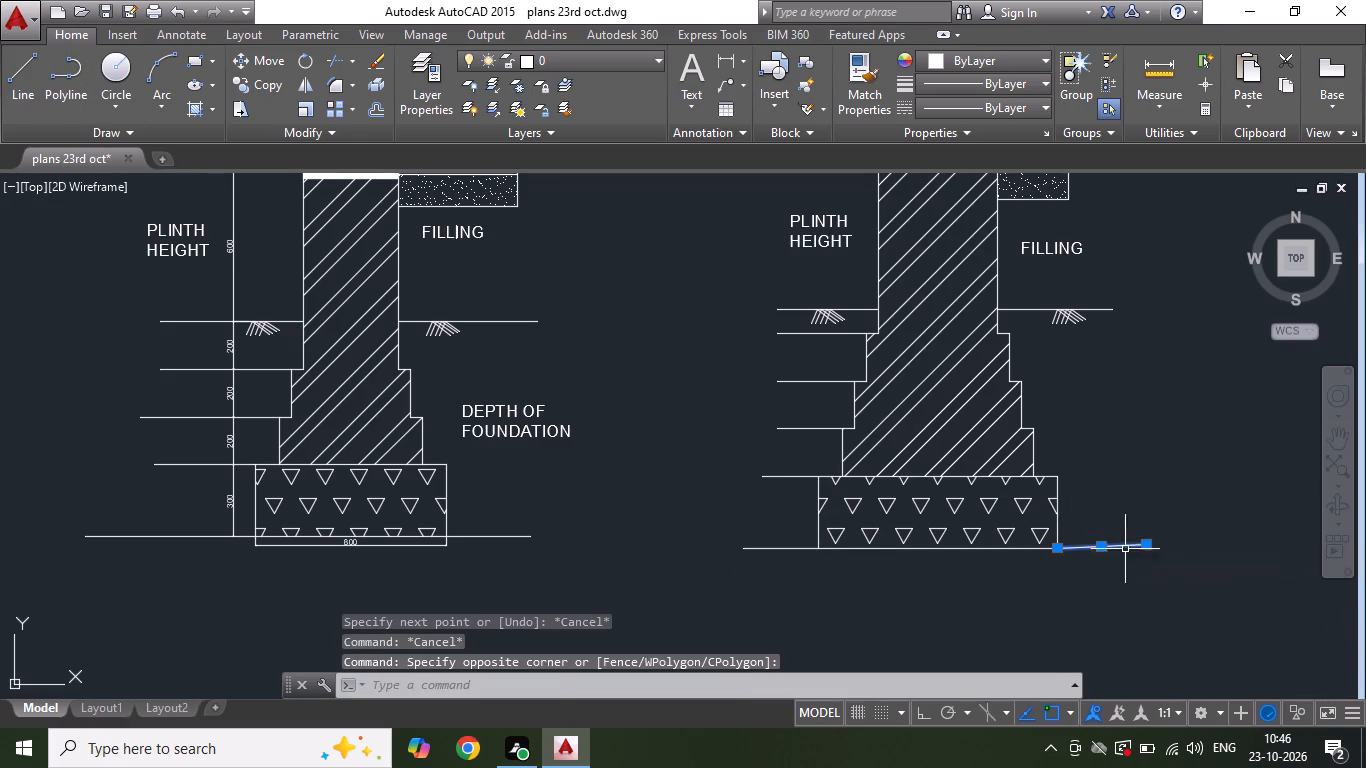
click(1152, 542)
click(1148, 547)
click(1147, 546)
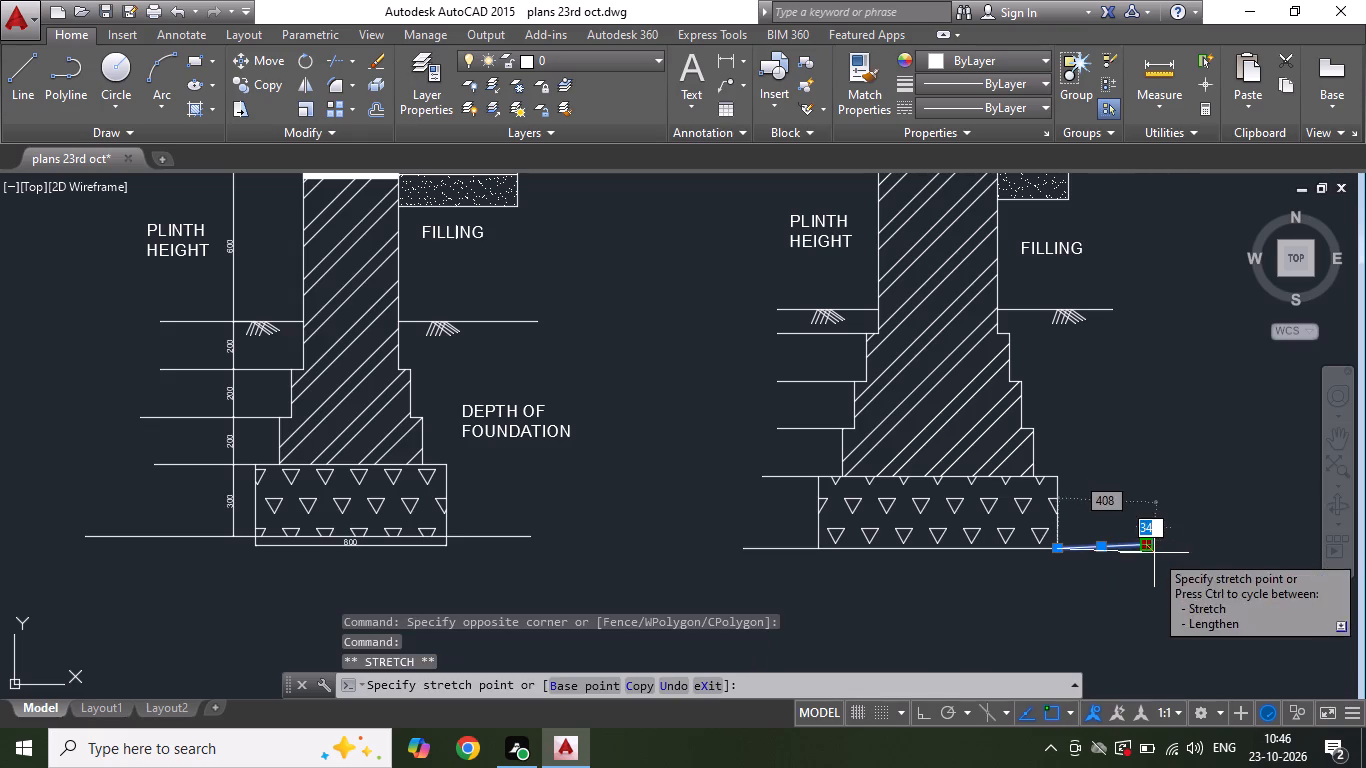
key(F8)
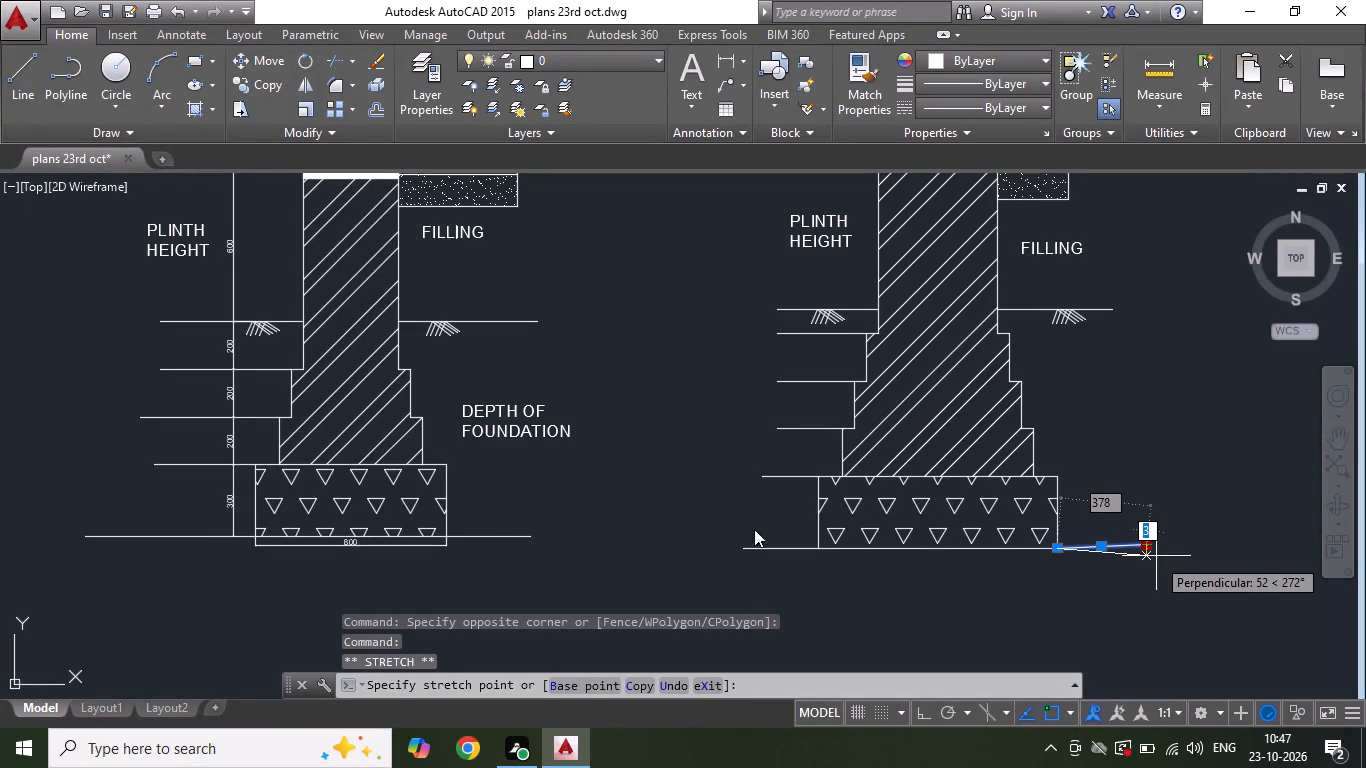
click(753, 382)
click(1176, 488)
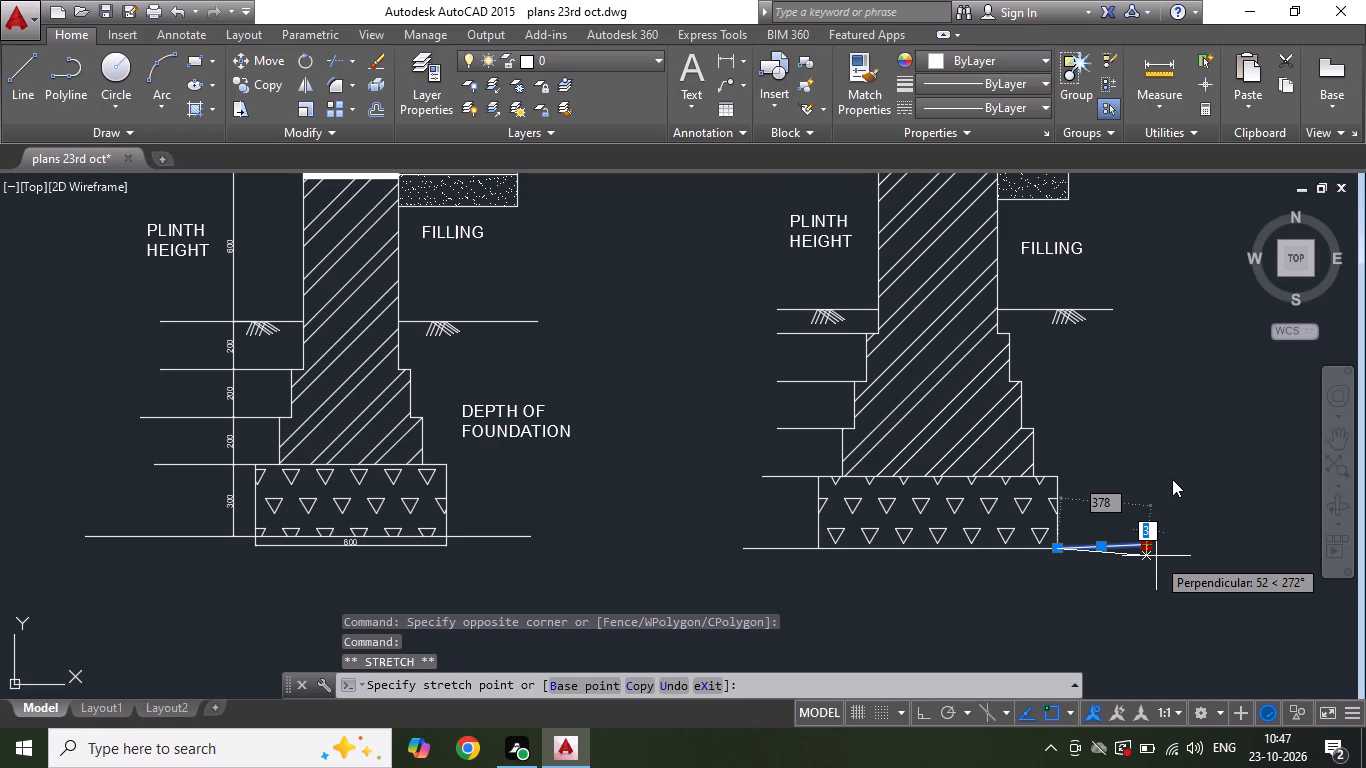
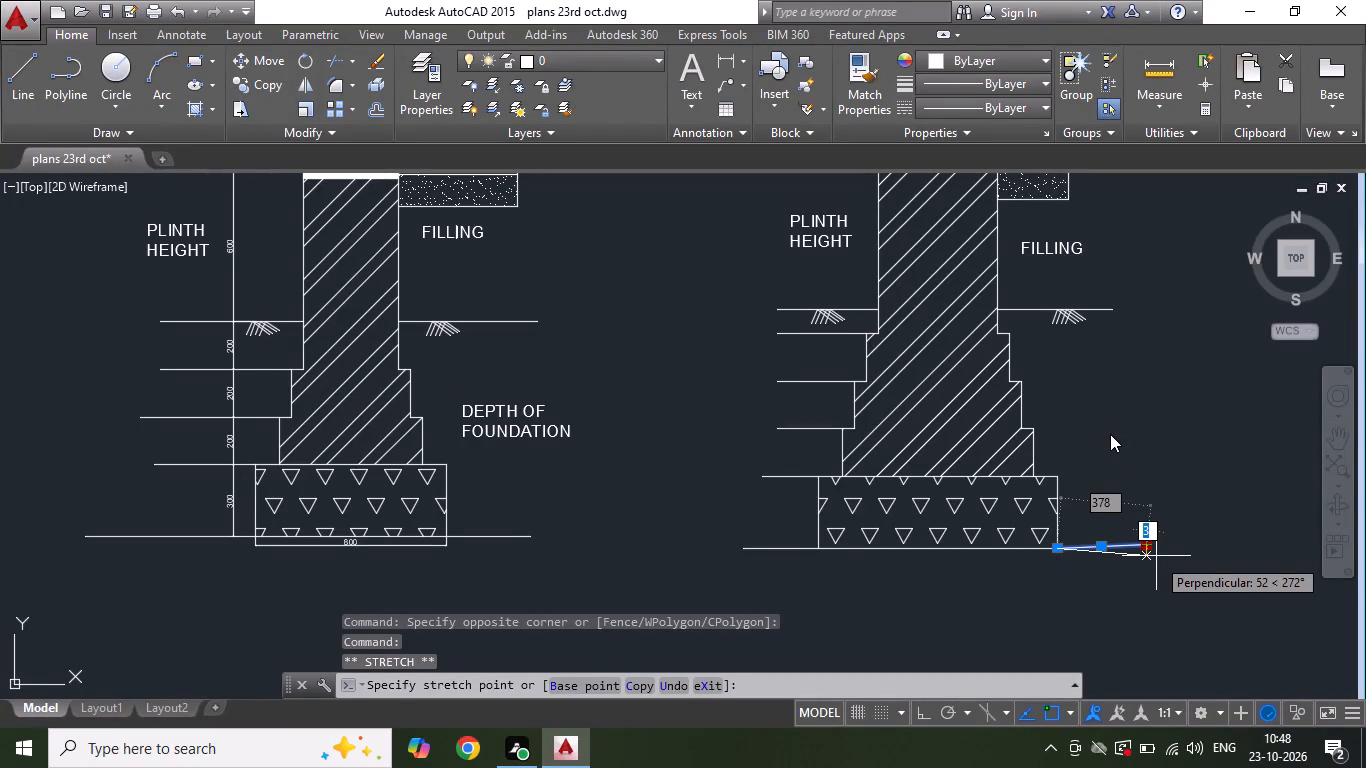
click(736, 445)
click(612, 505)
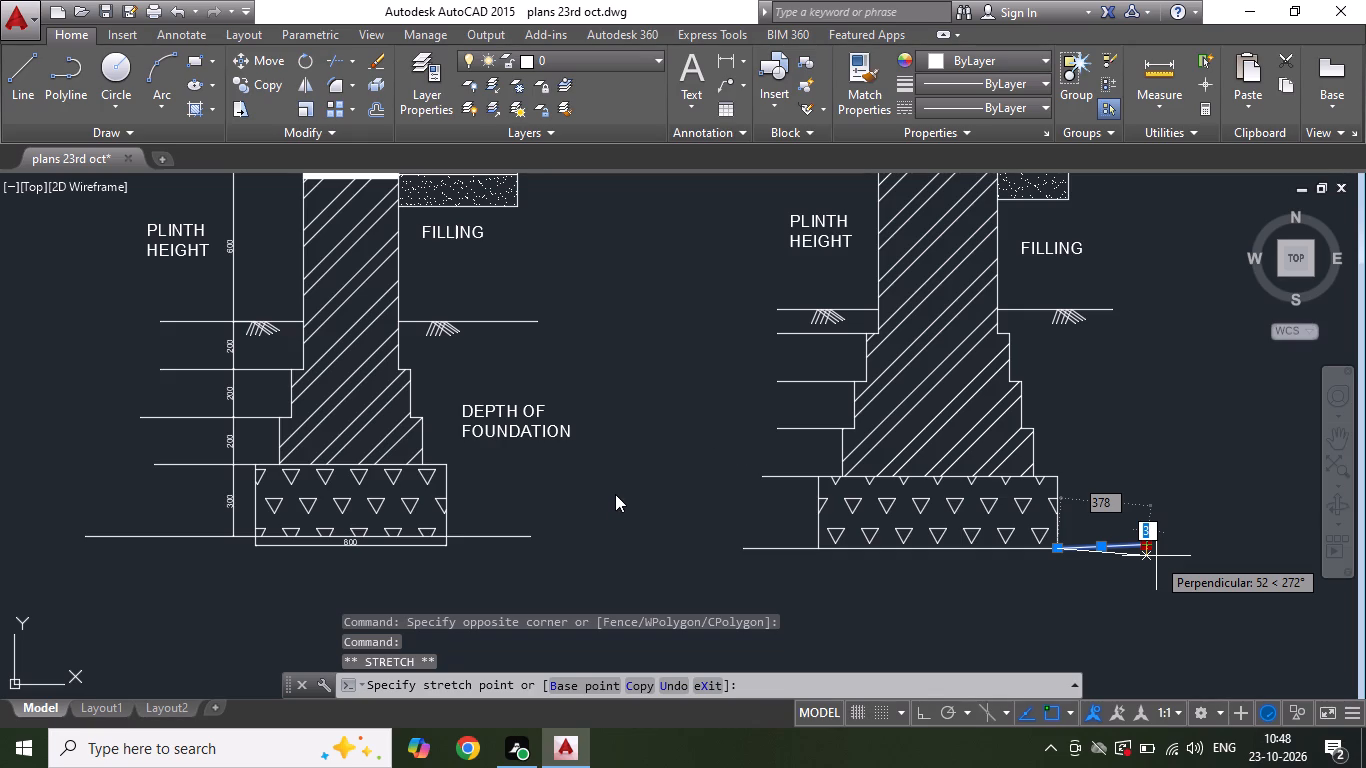
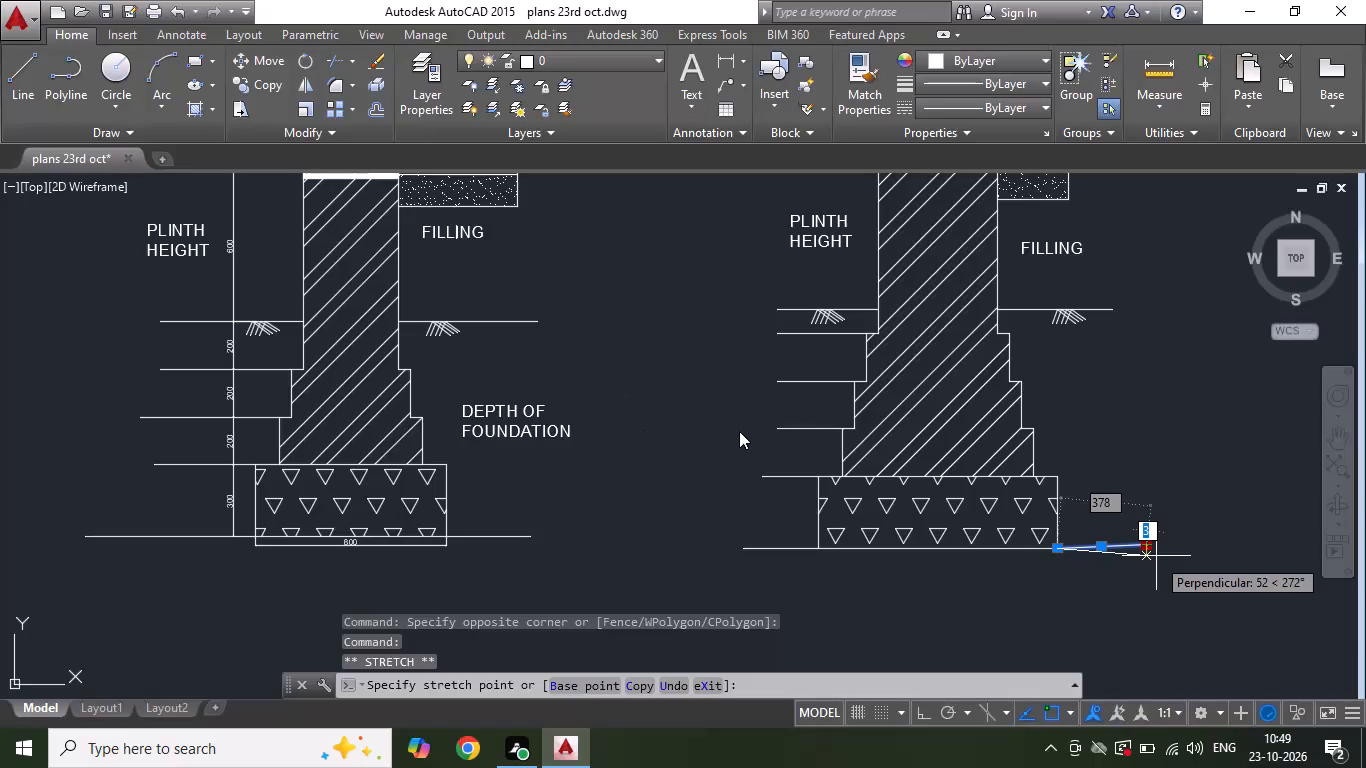
Save the drawing.
key(ctrl+s)
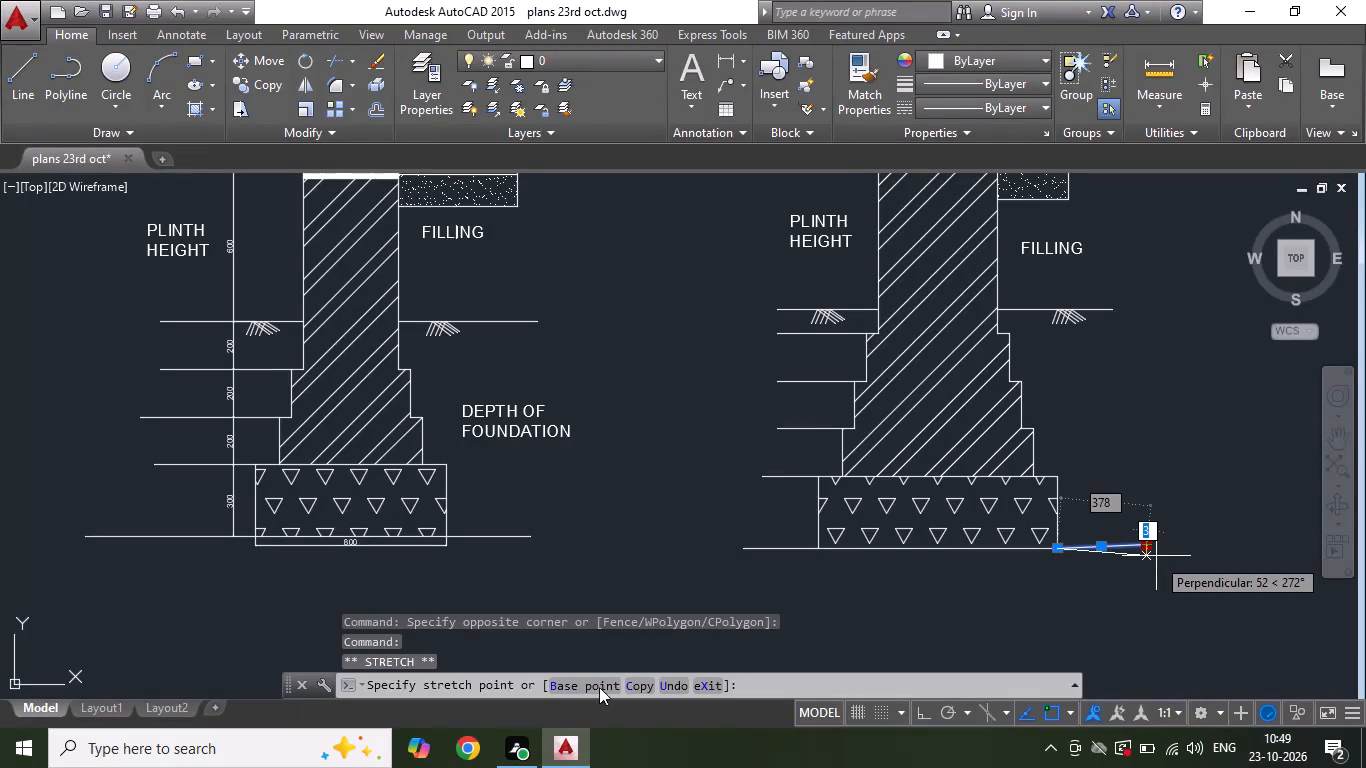
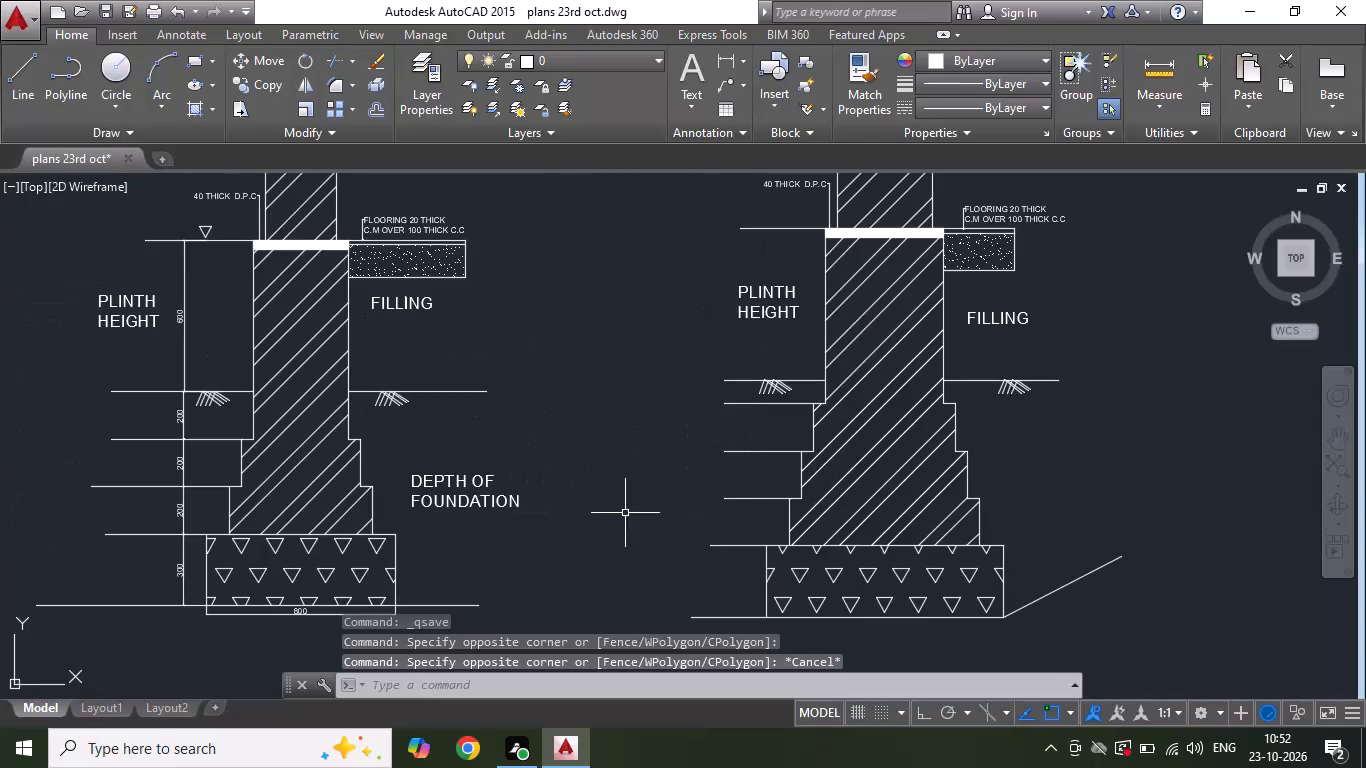
Delete the slanted line running out from the lower corner of the third section's concrete footing base.
scroll(593, 429, down, 2)
scroll(833, 448, up, 2)
click(710, 542)
click(684, 547)
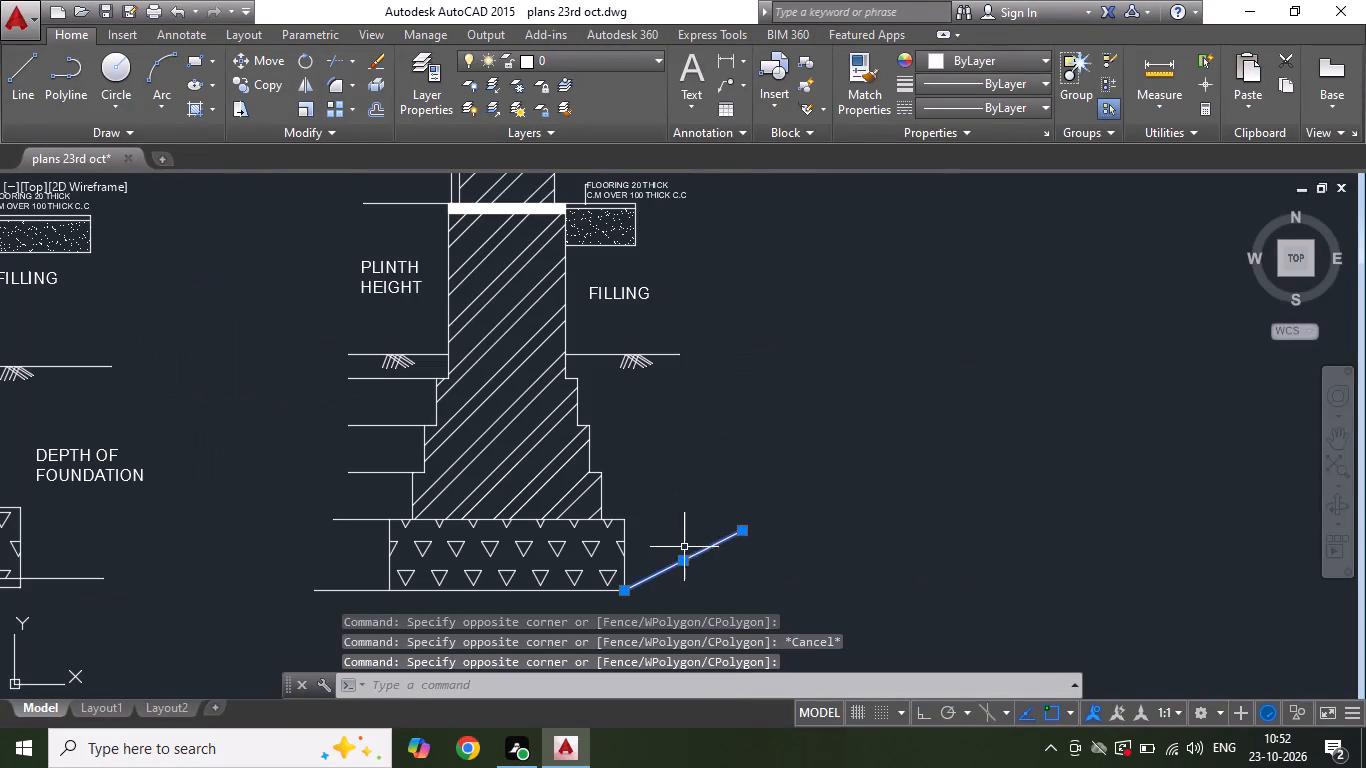
click(741, 529)
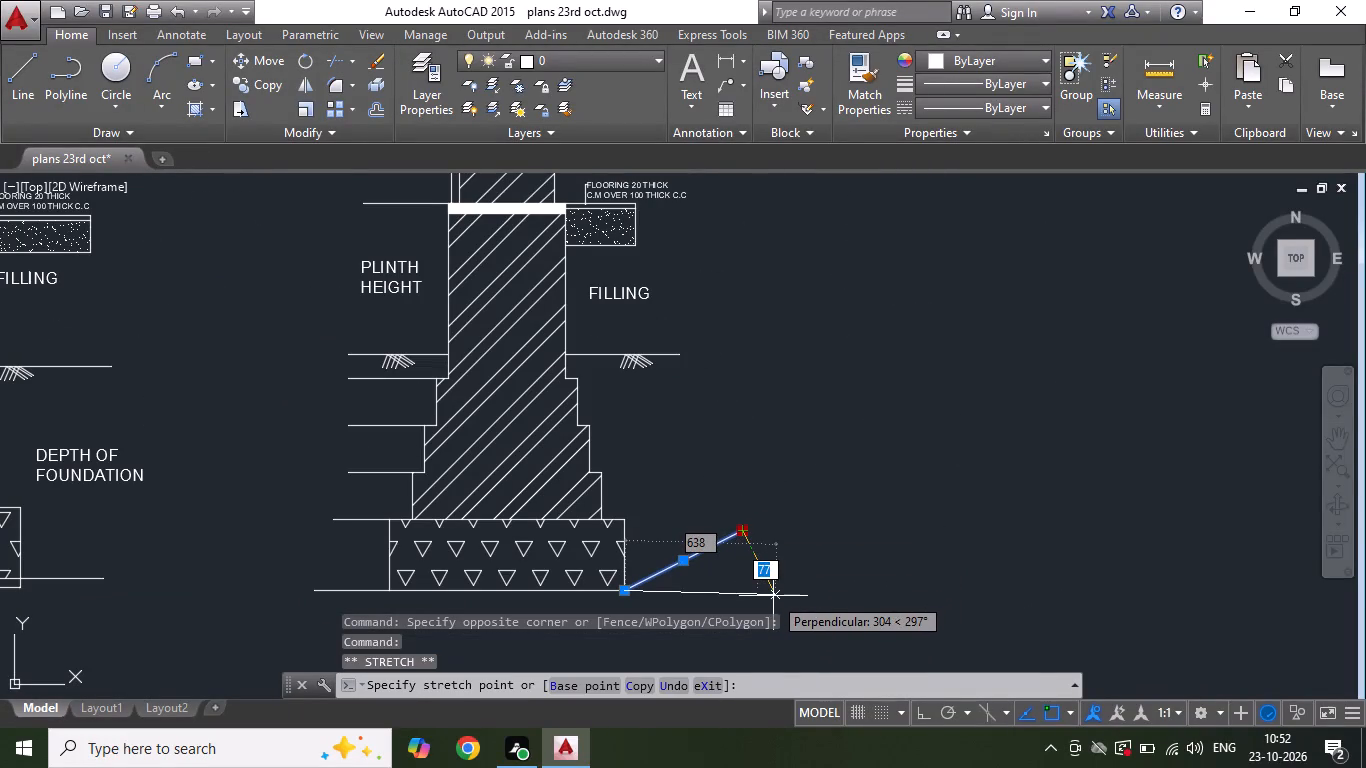
key(F8)
key(F8)
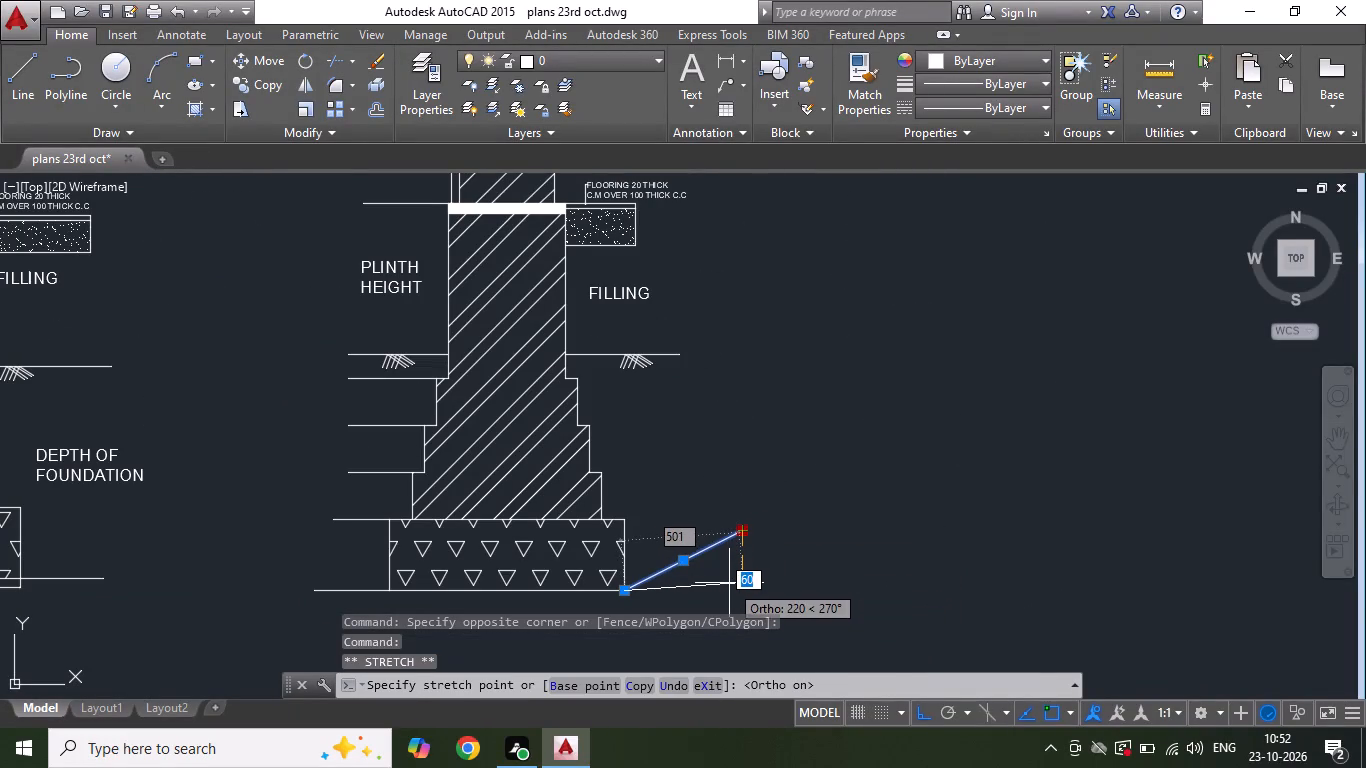
key(Escape)
scroll(693, 582, up, 2)
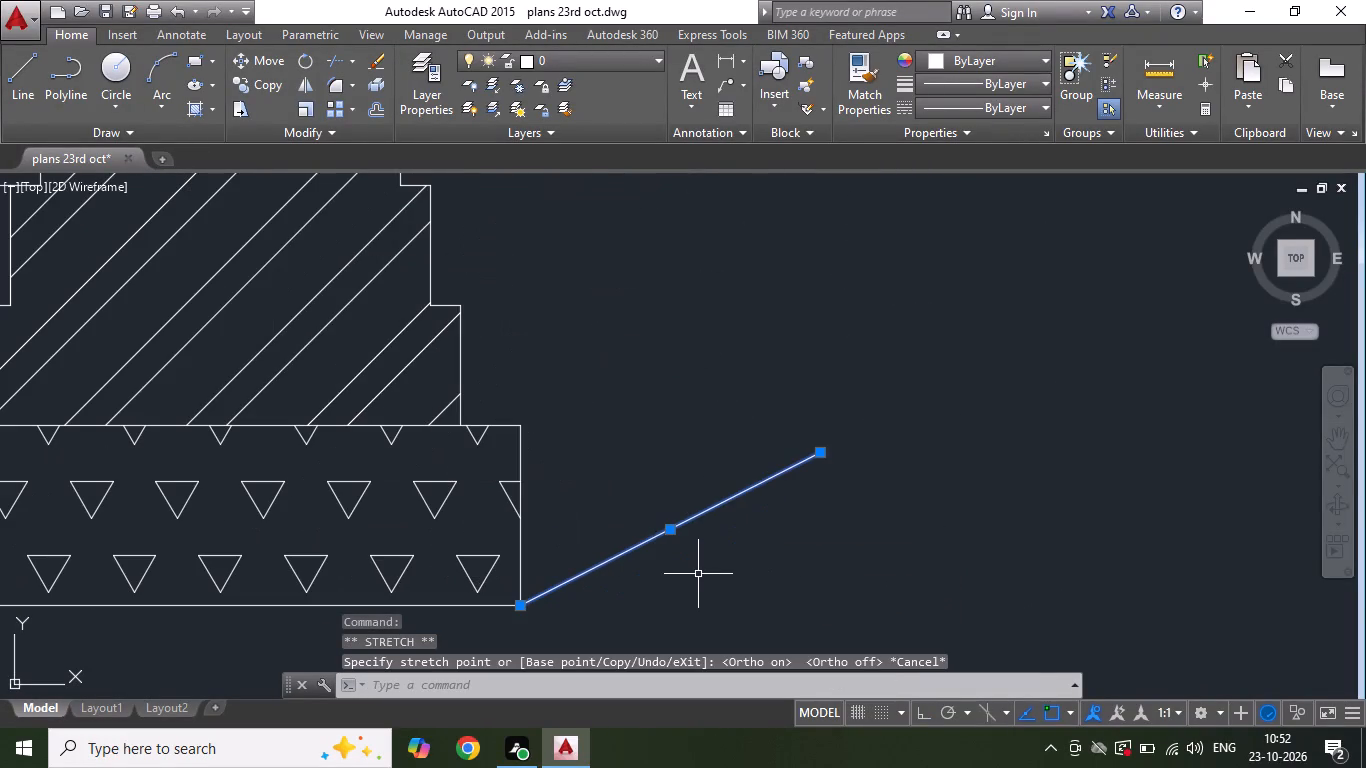
key(Delete)
Draw a horizontal base-level line outward from the lower corner of the third section's concrete footing, on the filling side.
click(13, 84)
scroll(640, 517, down, 1)
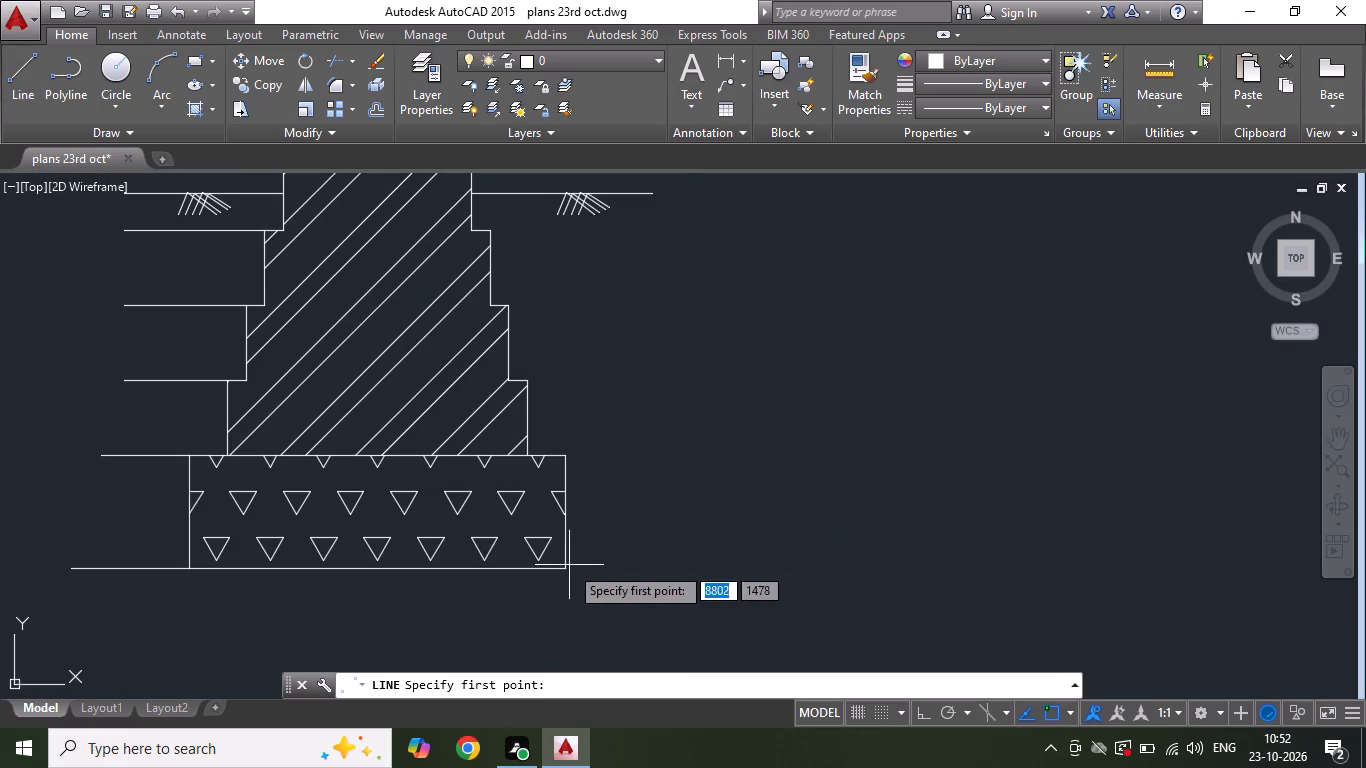
drag(569, 565, 596, 567)
click(711, 559)
key(Escape)
Save the drawing.
scroll(715, 546, down, 4)
scroll(672, 376, up, 1)
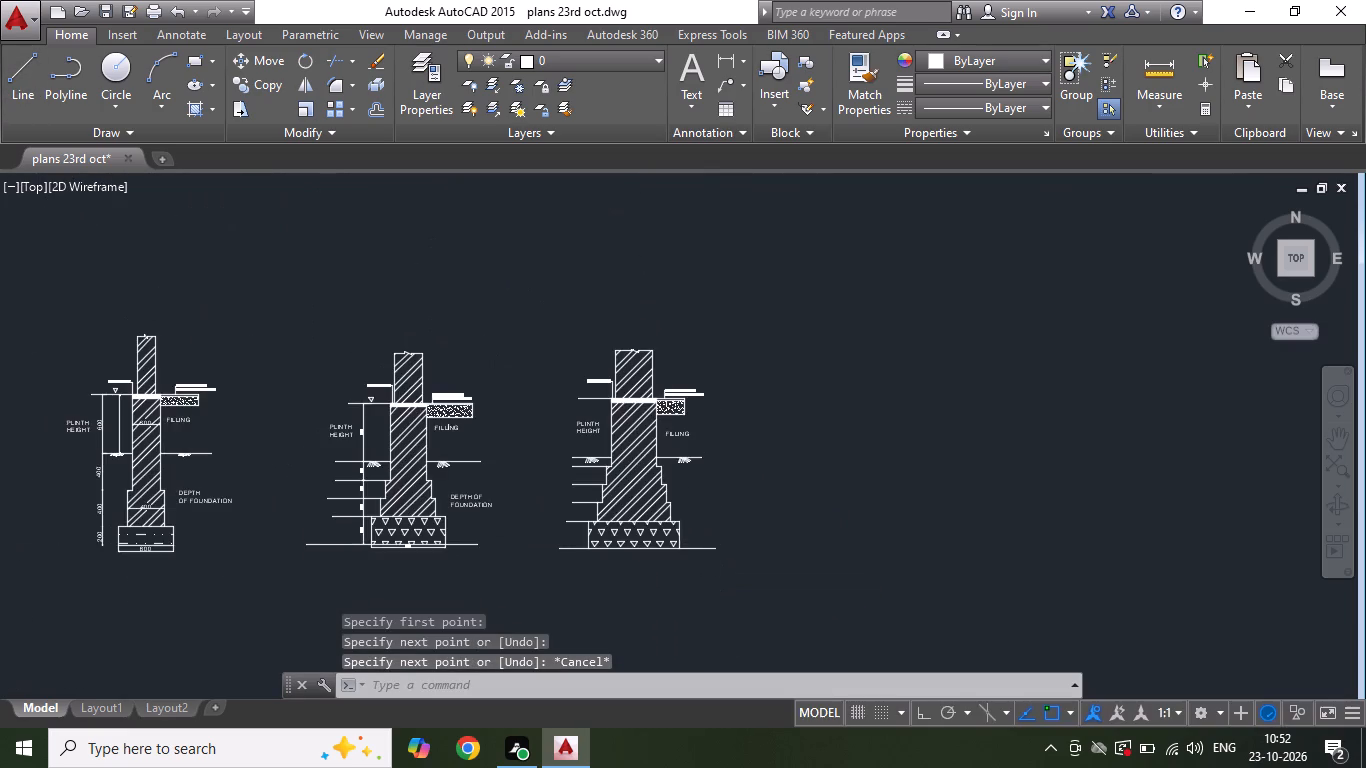
key(ctrl+s)
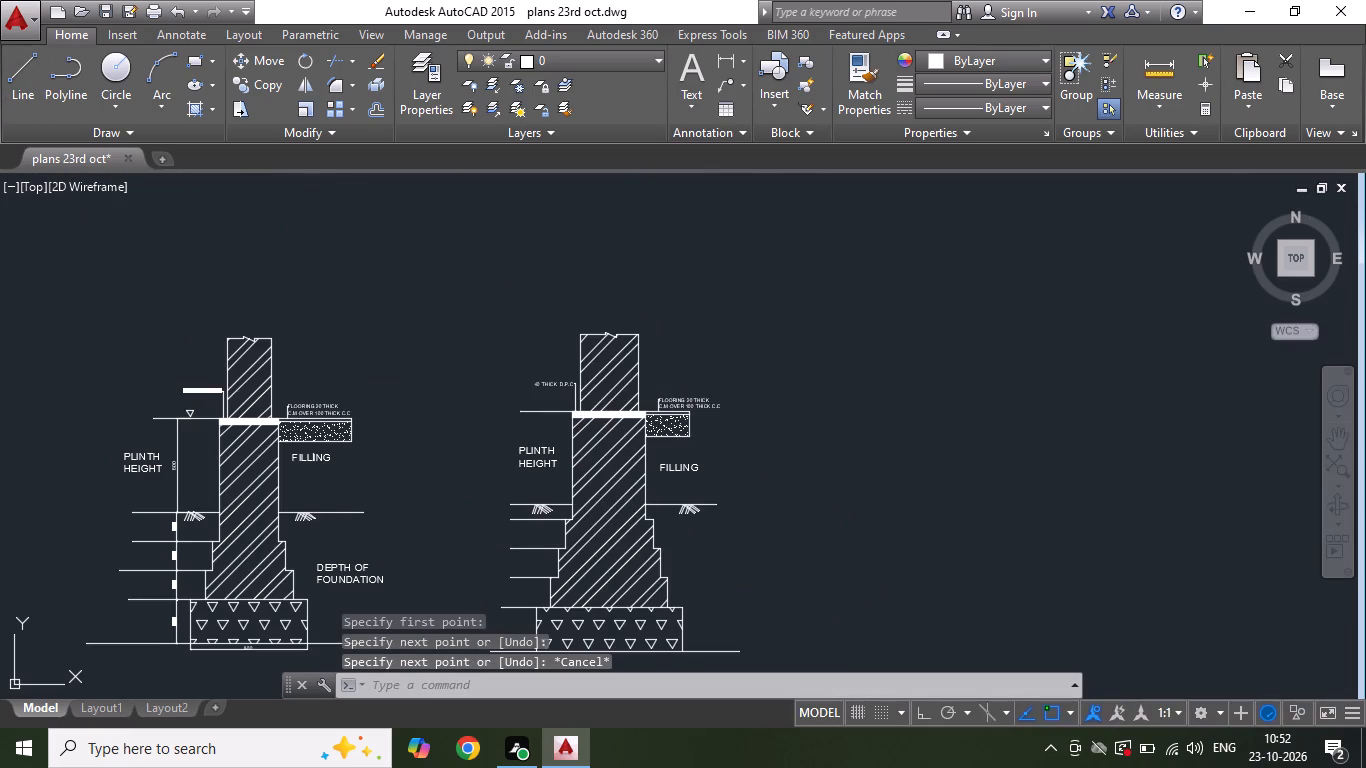
Add a vertical linear dimension for the third section's plinth height, from the D.P.C. level line down to the ground line.
scroll(427, 497, up, 1)
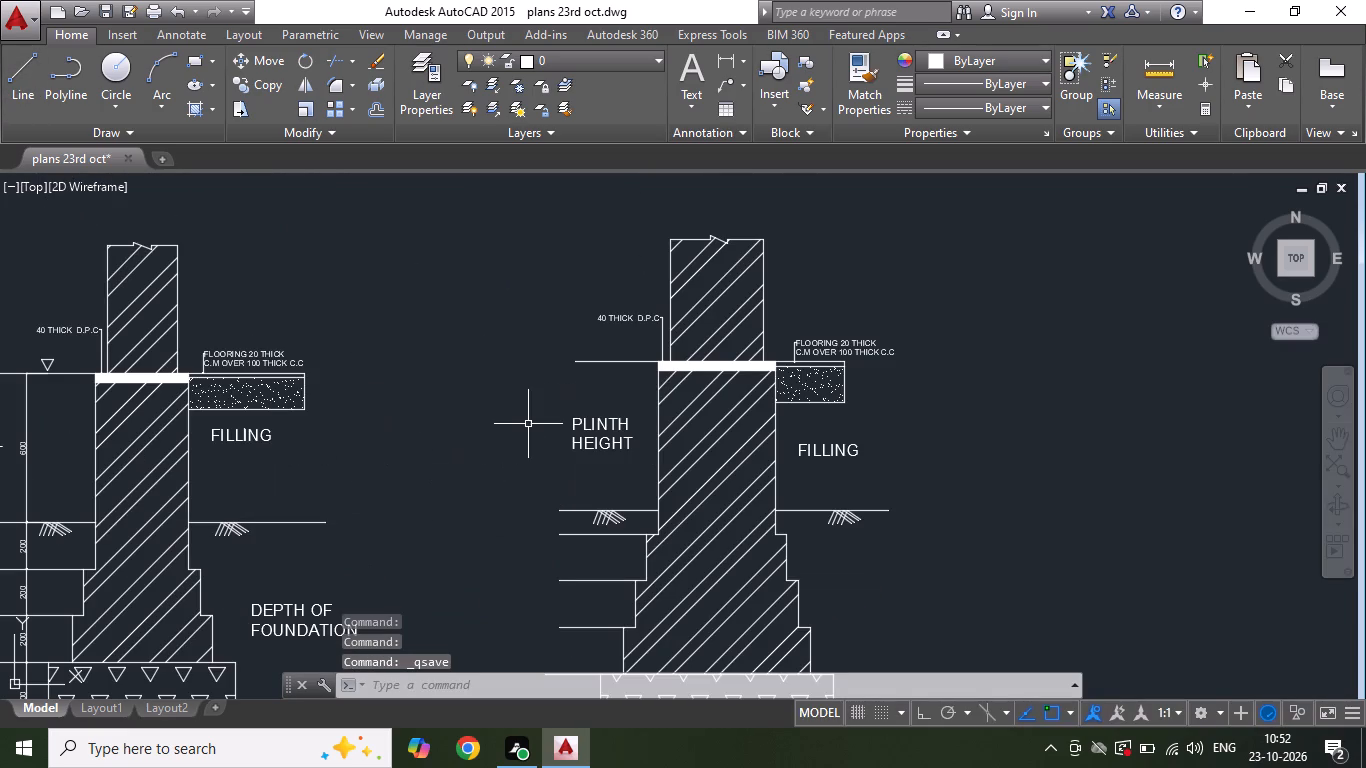
click(729, 58)
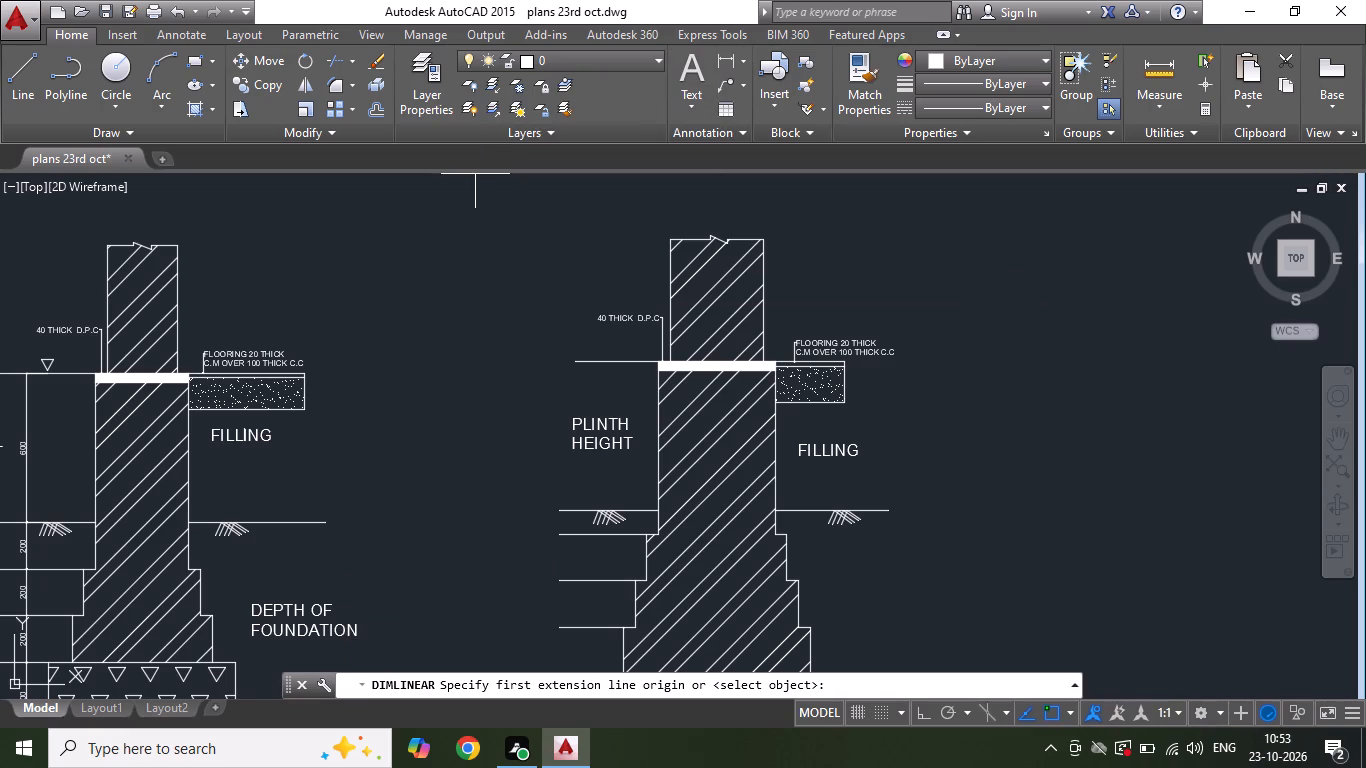
scroll(565, 520, up, 1)
click(663, 266)
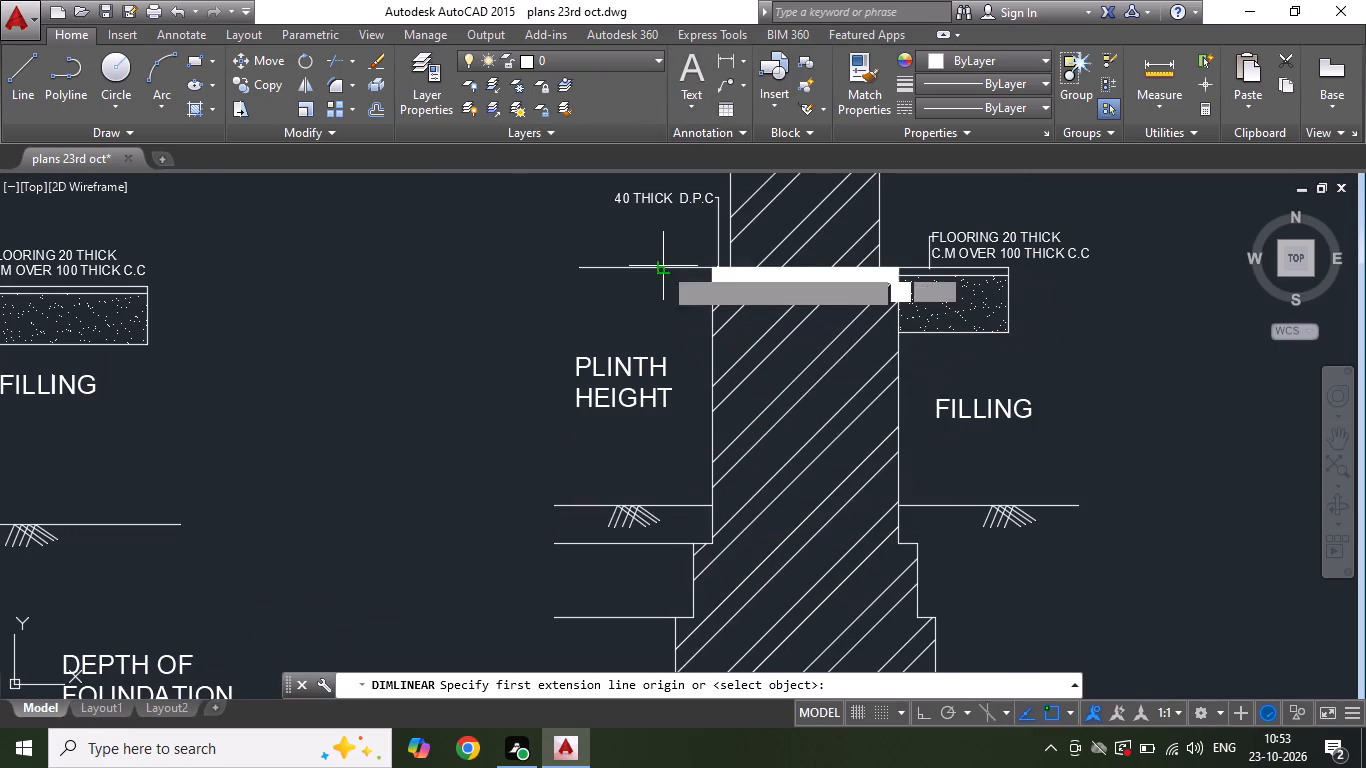
click(658, 502)
click(683, 474)
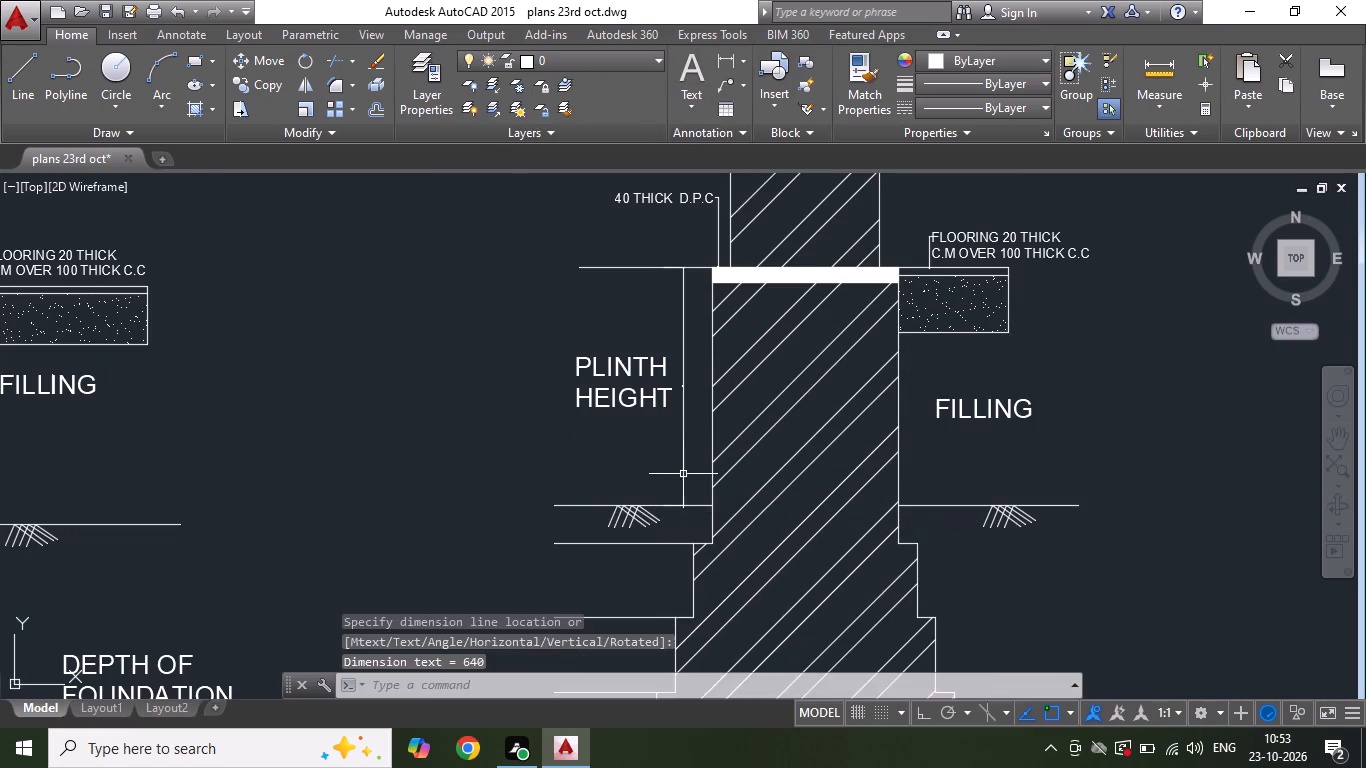
Override the plinth-height dimension text with 600 and set its text height to 25.
scroll(658, 360, up, 9)
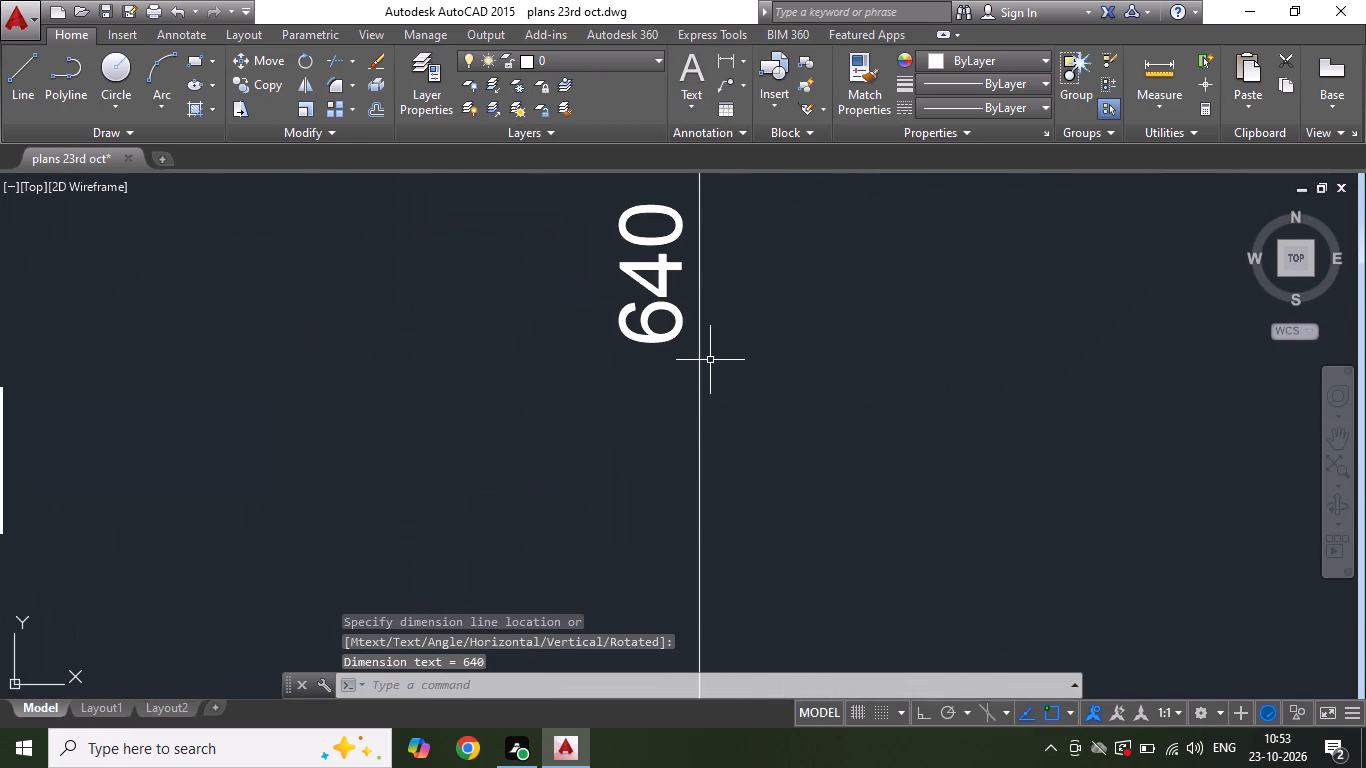
double_click(626, 328)
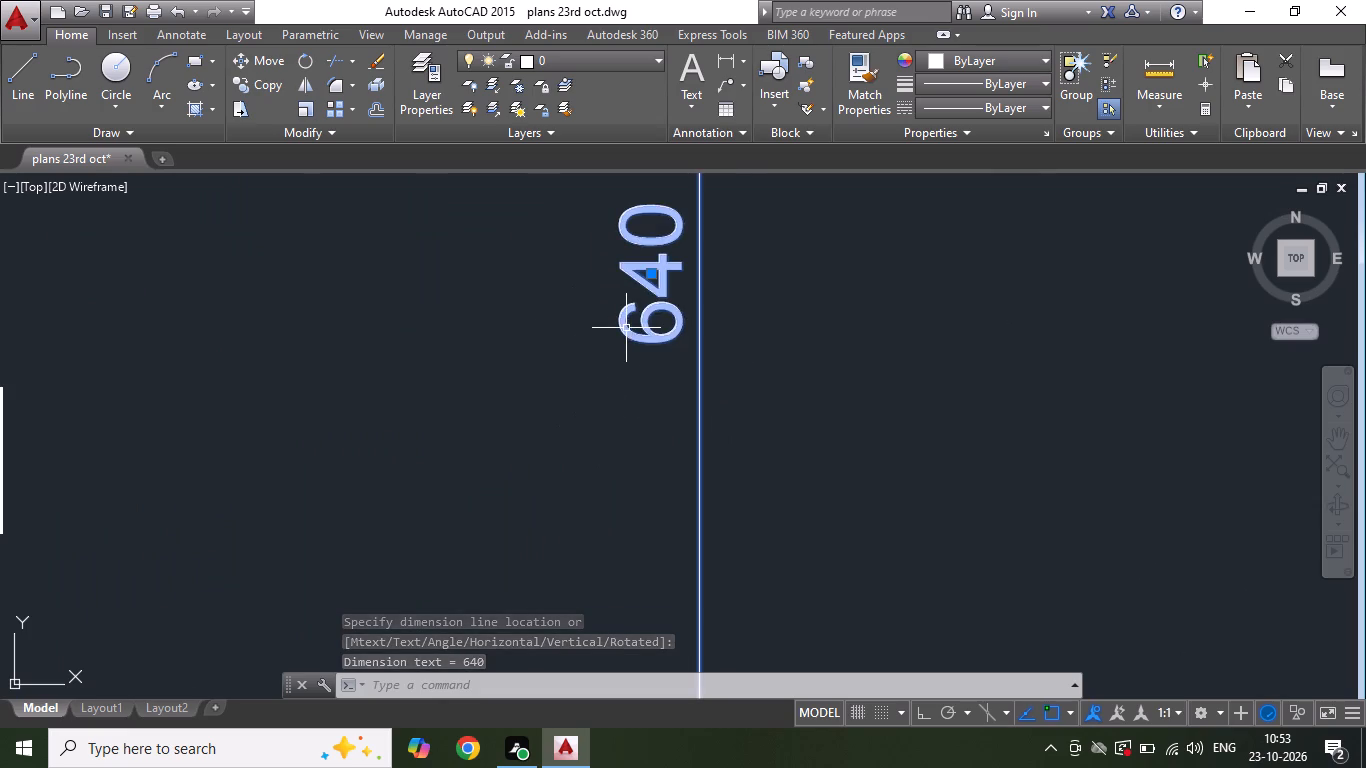
key(ctrl+a)
text(600)
key(ctrl+a)
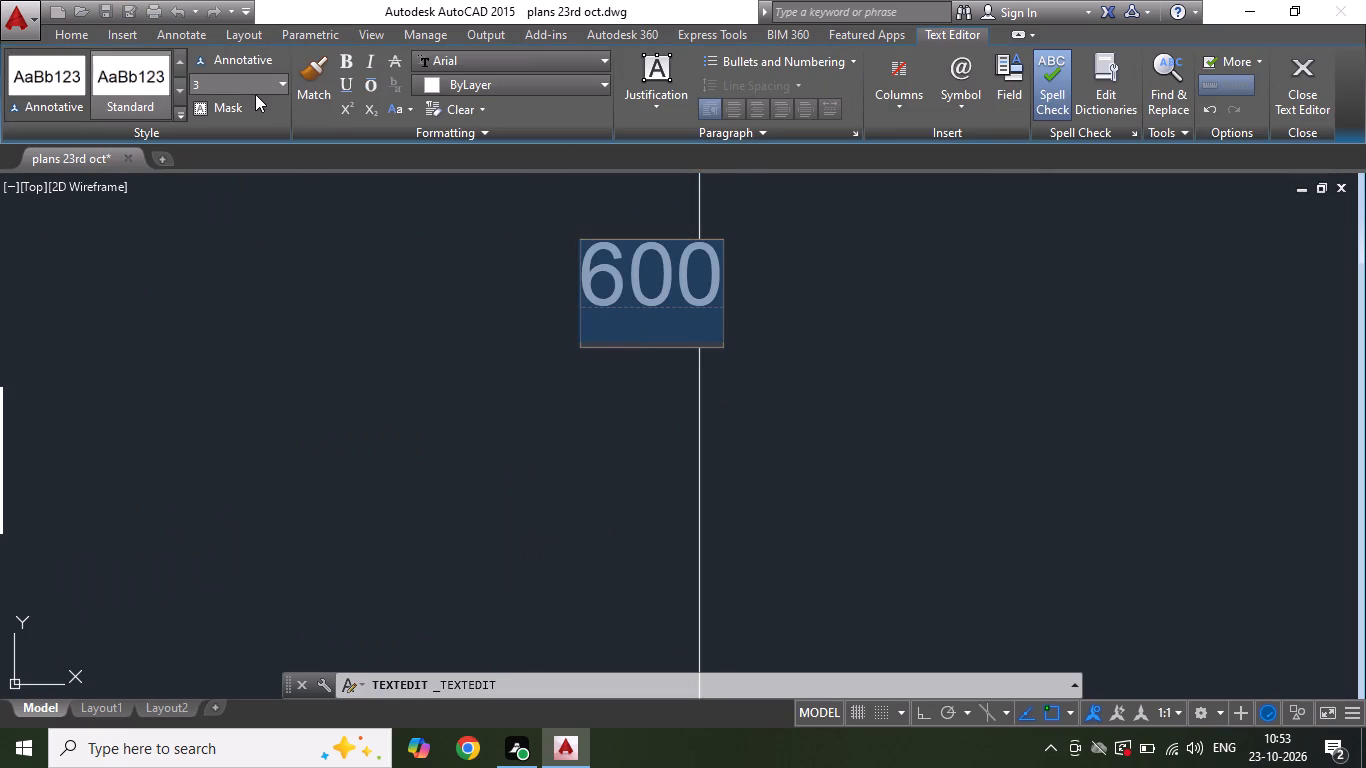
click(254, 95)
text(25)
key(Return)
scroll(233, 391, down, 5)
click(405, 260)
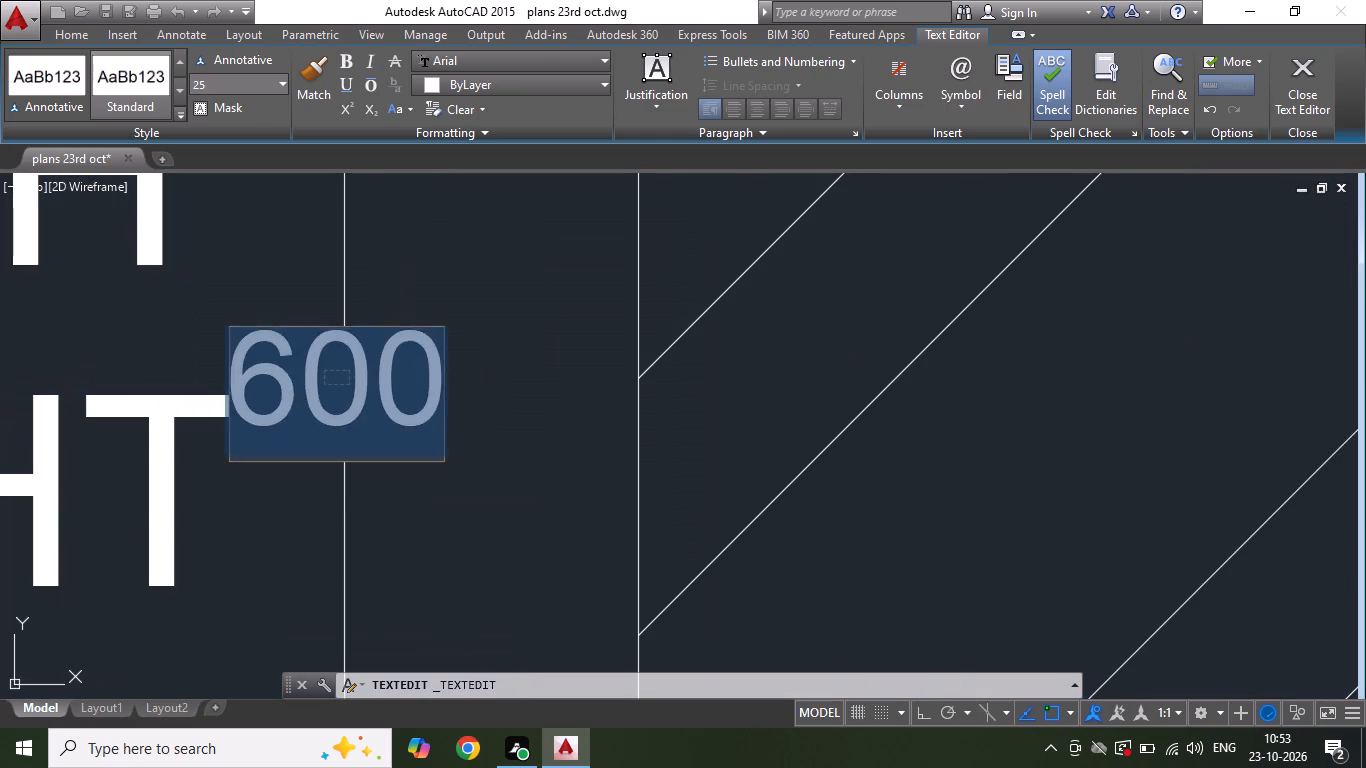
Add a vertical linear dimension from the ground line to the first footing step line, in line with the plinth-height dimension.
click(730, 51)
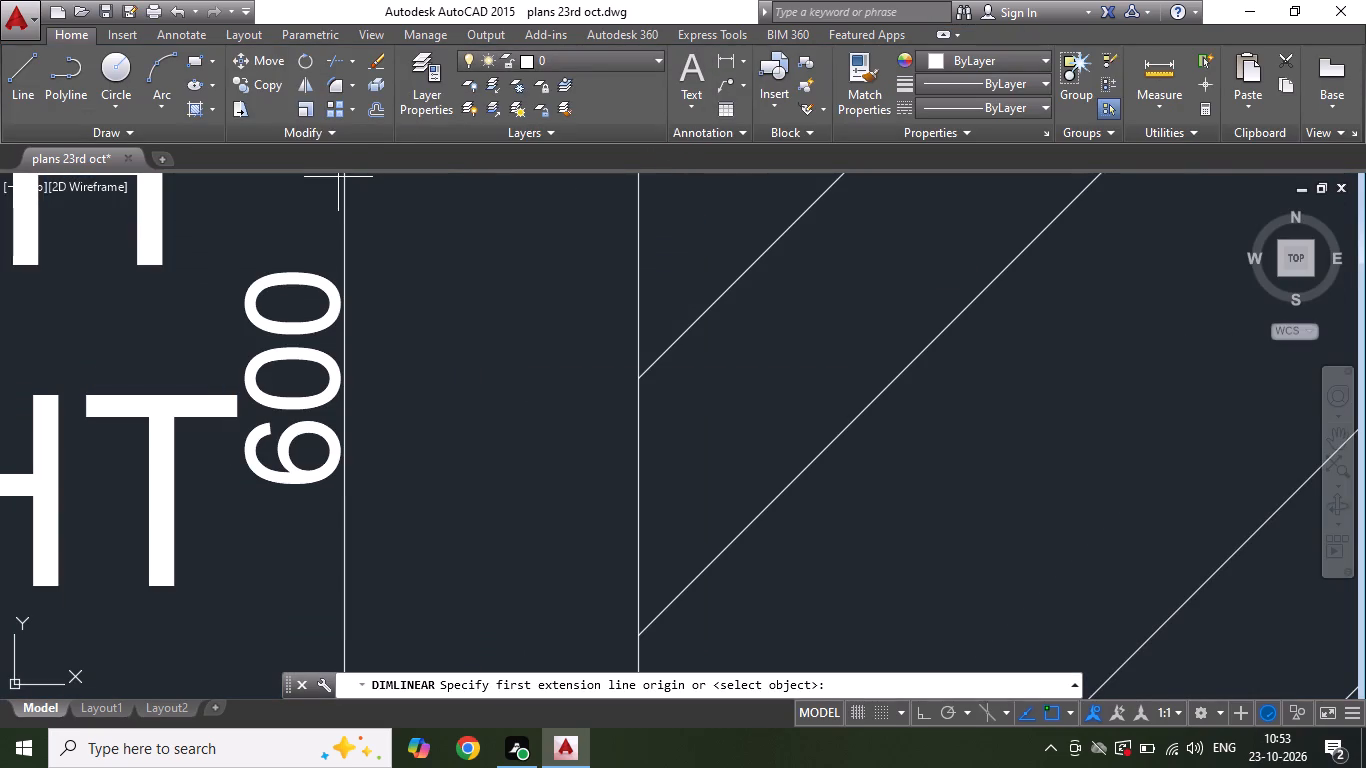
scroll(496, 273, down, 3)
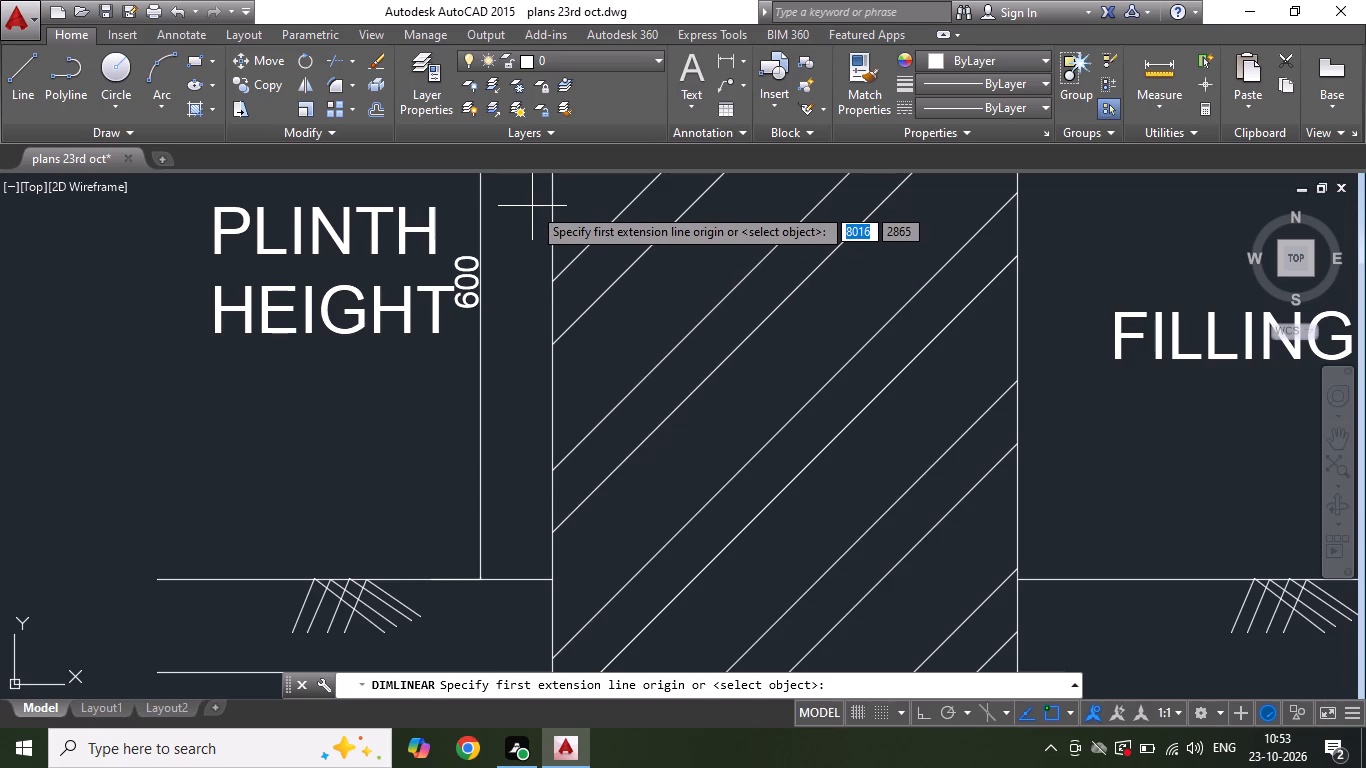
scroll(535, 207, down, 1)
click(501, 441)
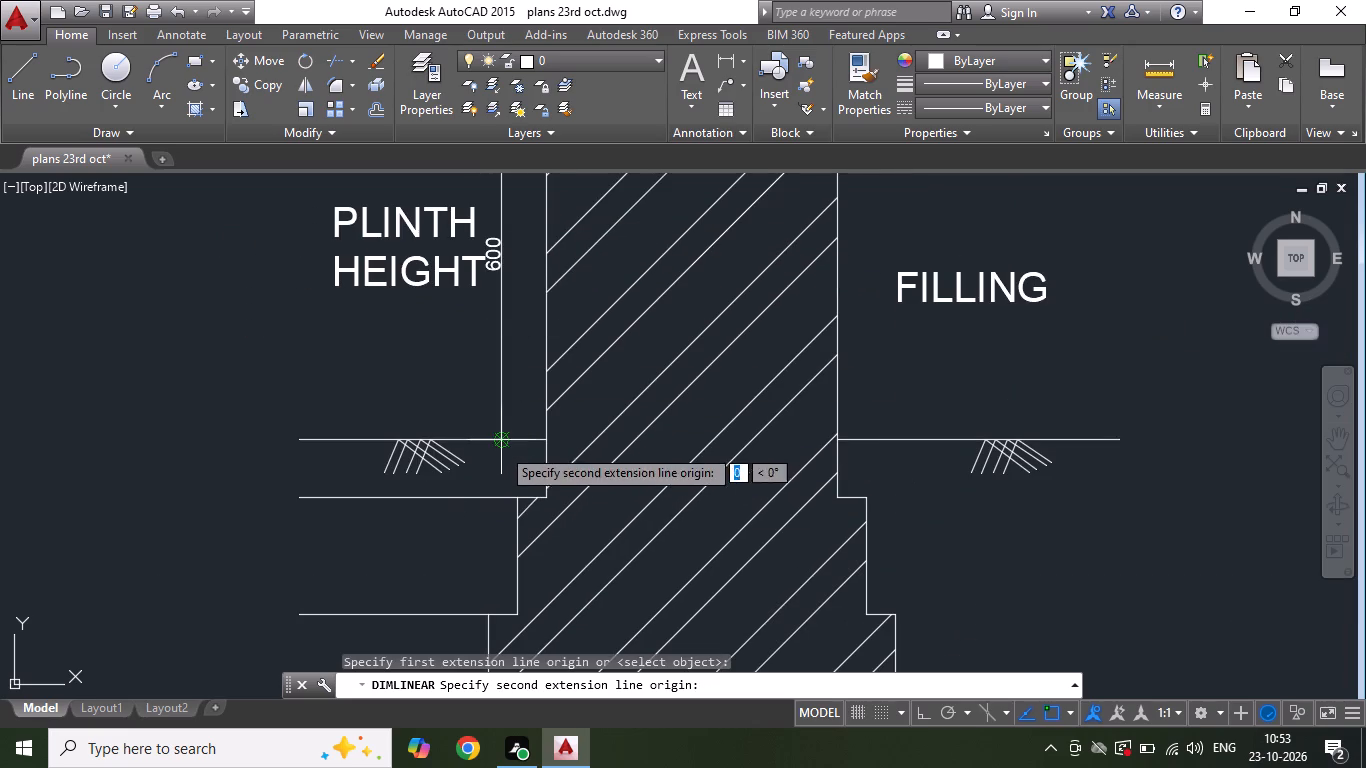
click(501, 501)
scroll(497, 493, up, 2)
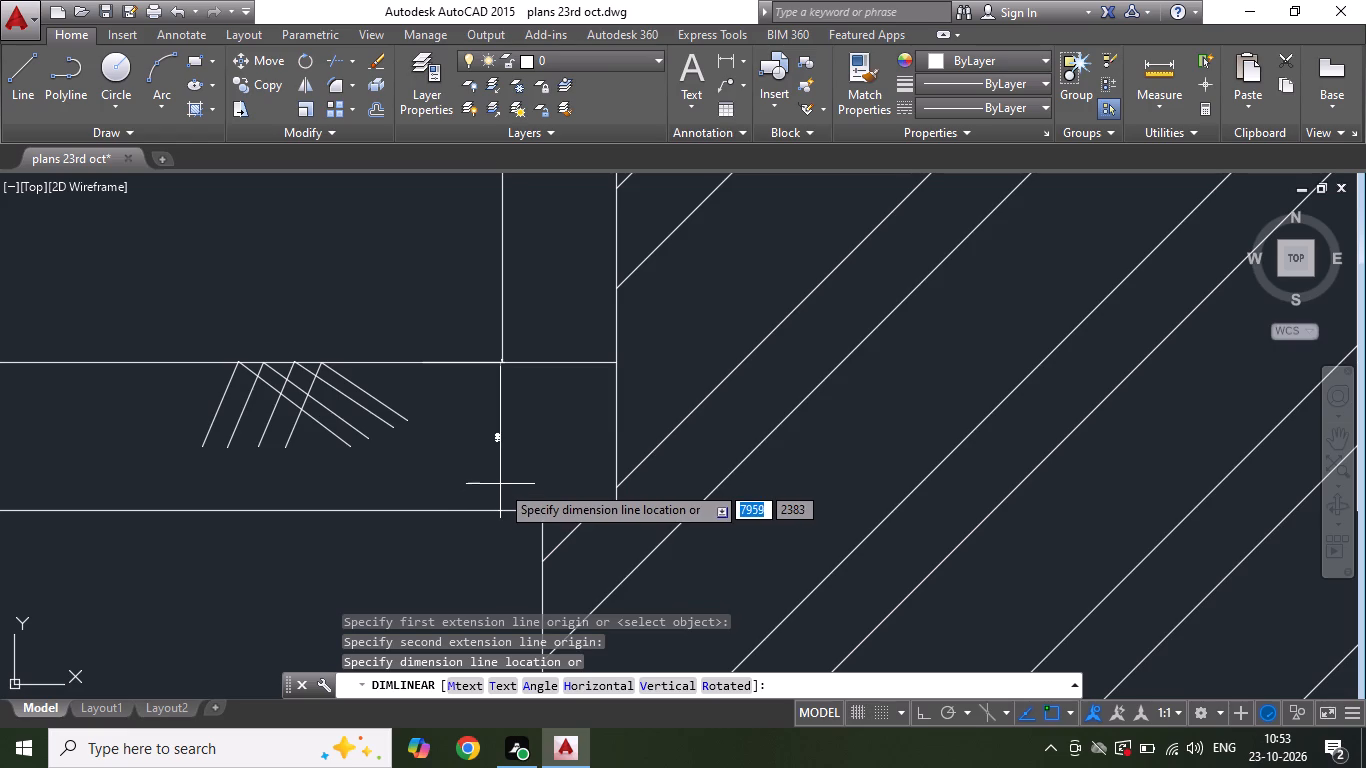
click(502, 481)
Set the text height of the dimension just below the ground line to 25.
scroll(496, 449, up, 3)
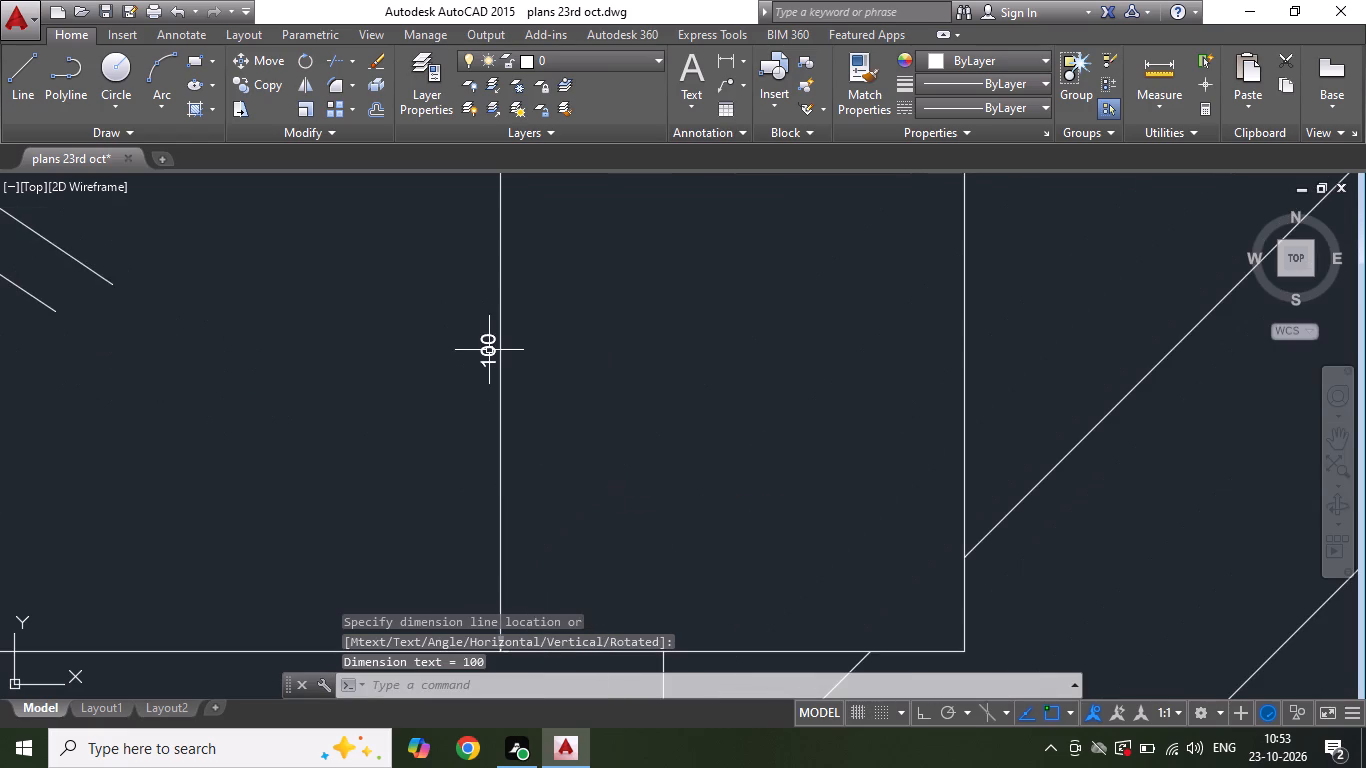
double_click(489, 350)
key(ctrl+a)
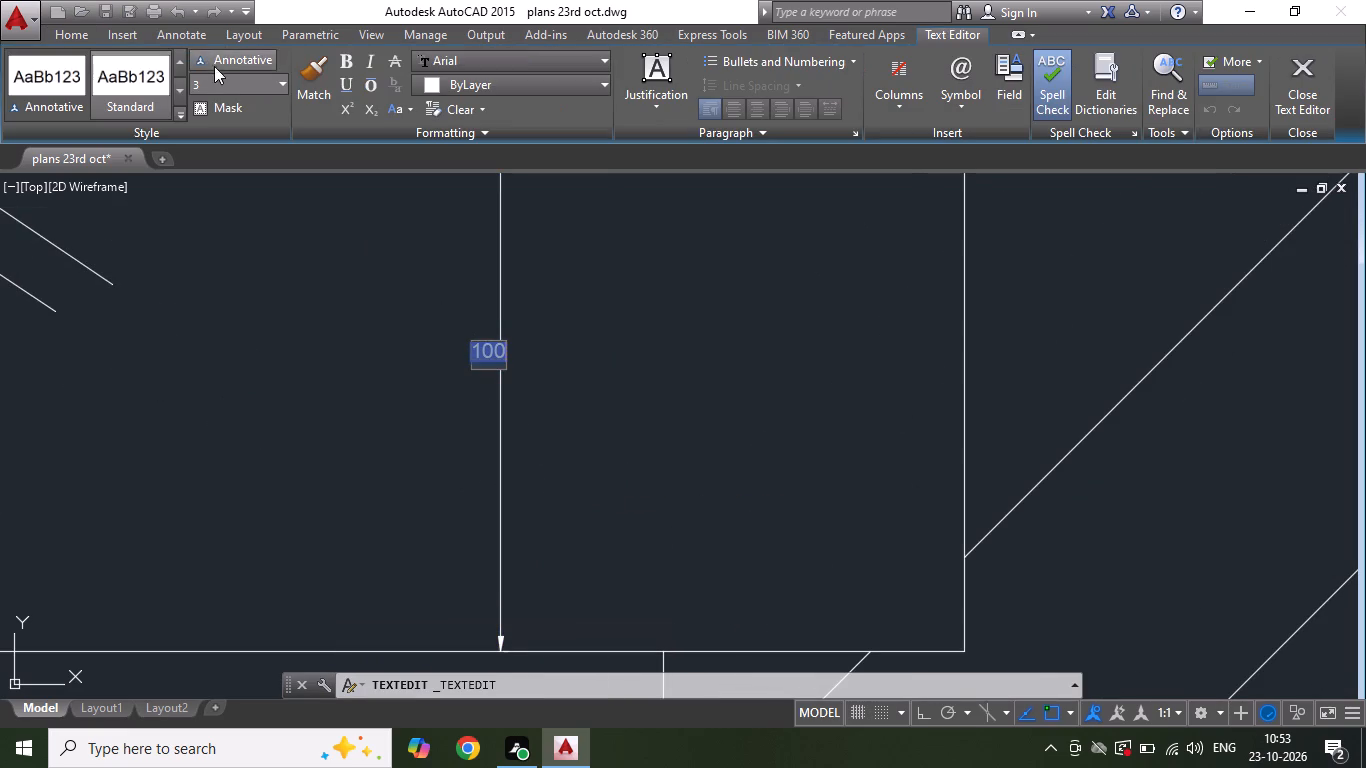
click(227, 91)
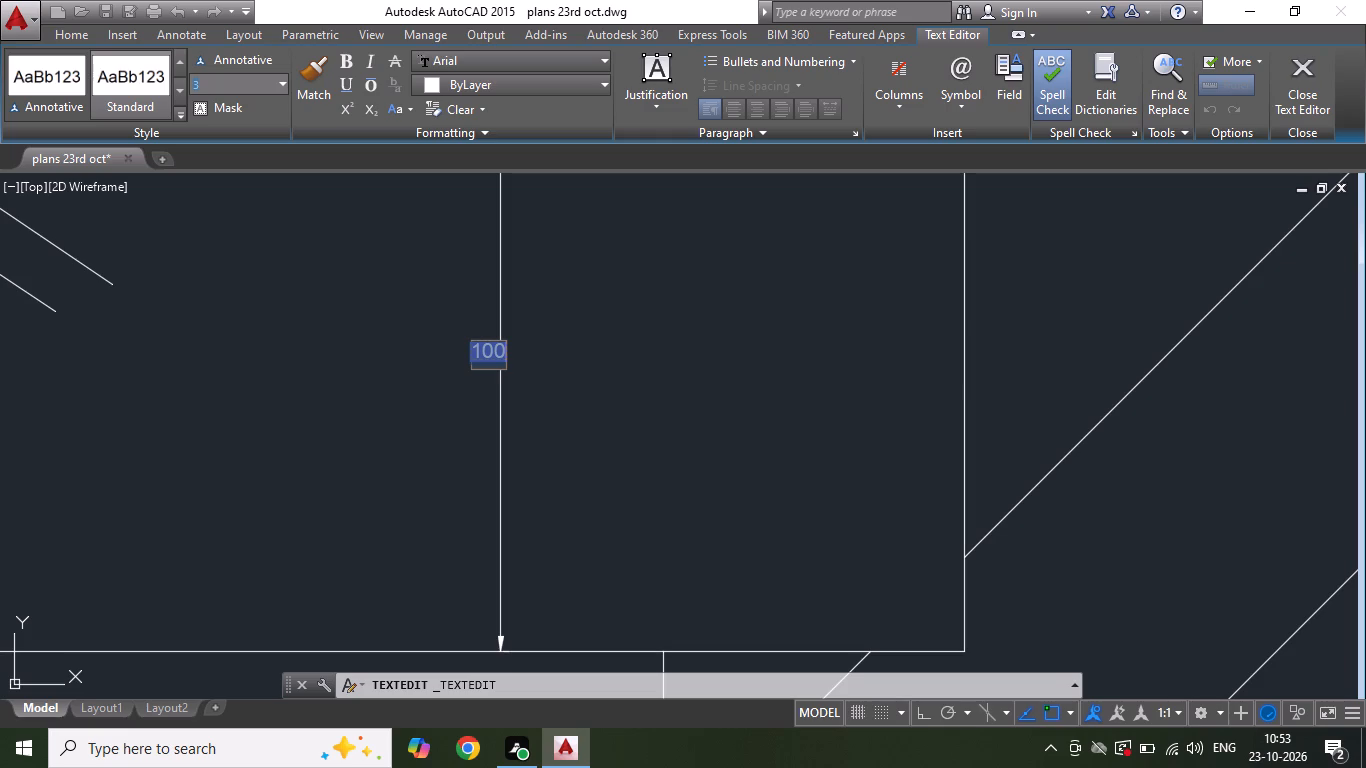
click(465, 63)
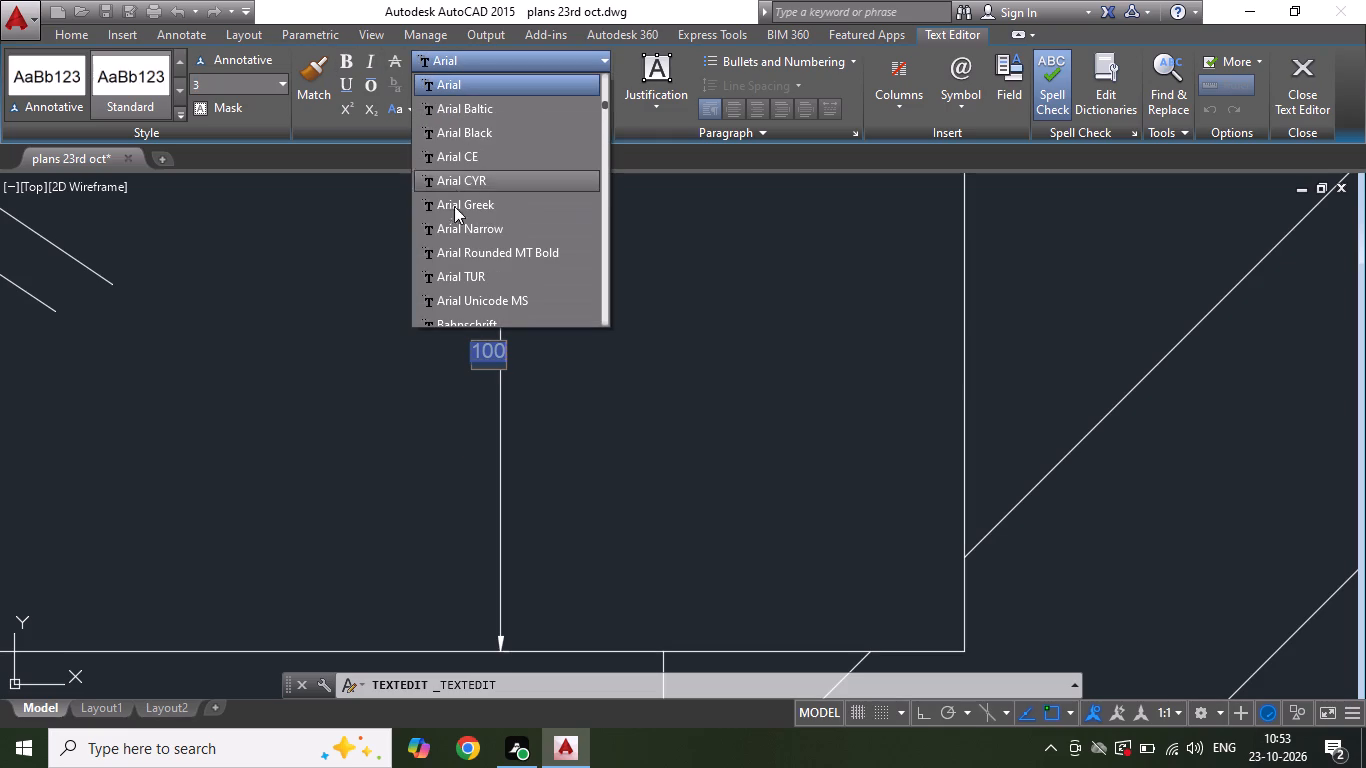
click(226, 83)
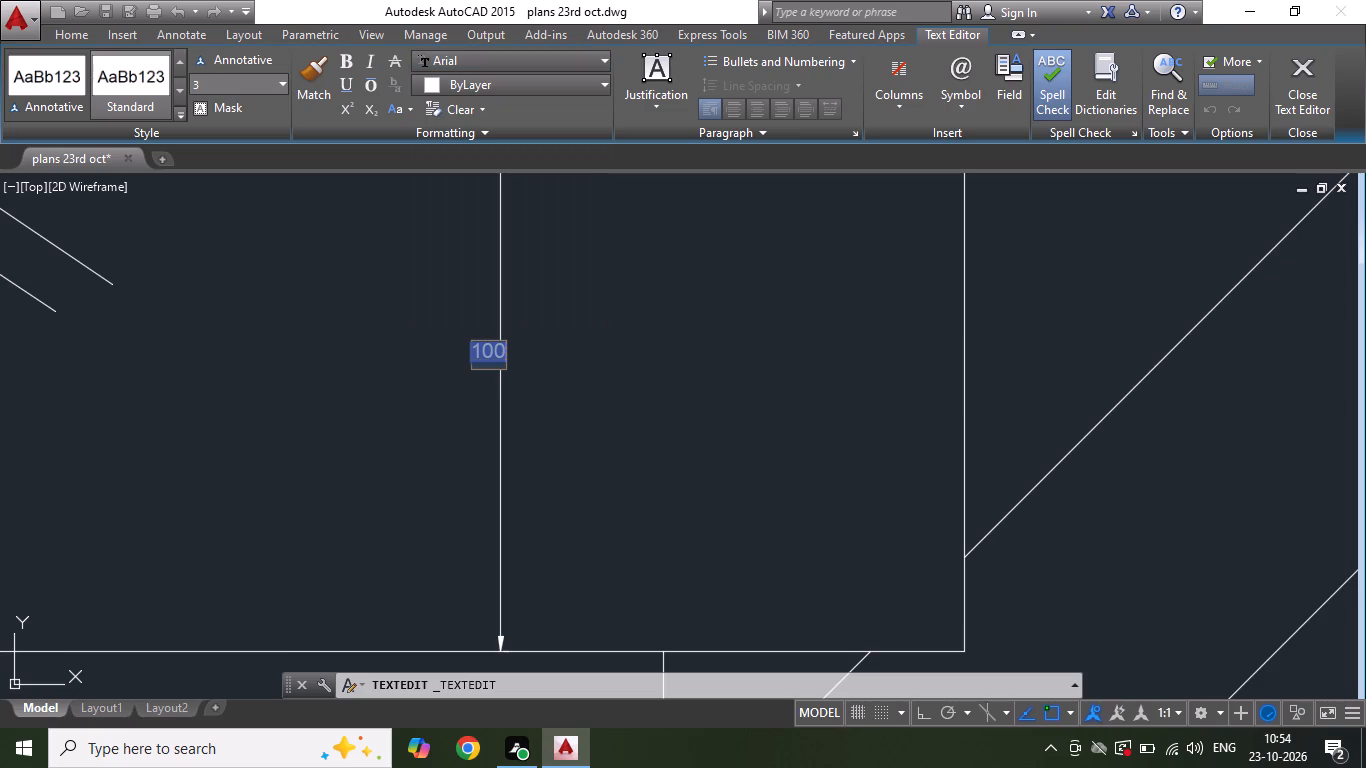
click(222, 80)
key(2)
key(Return)
click(482, 285)
click(446, 245)
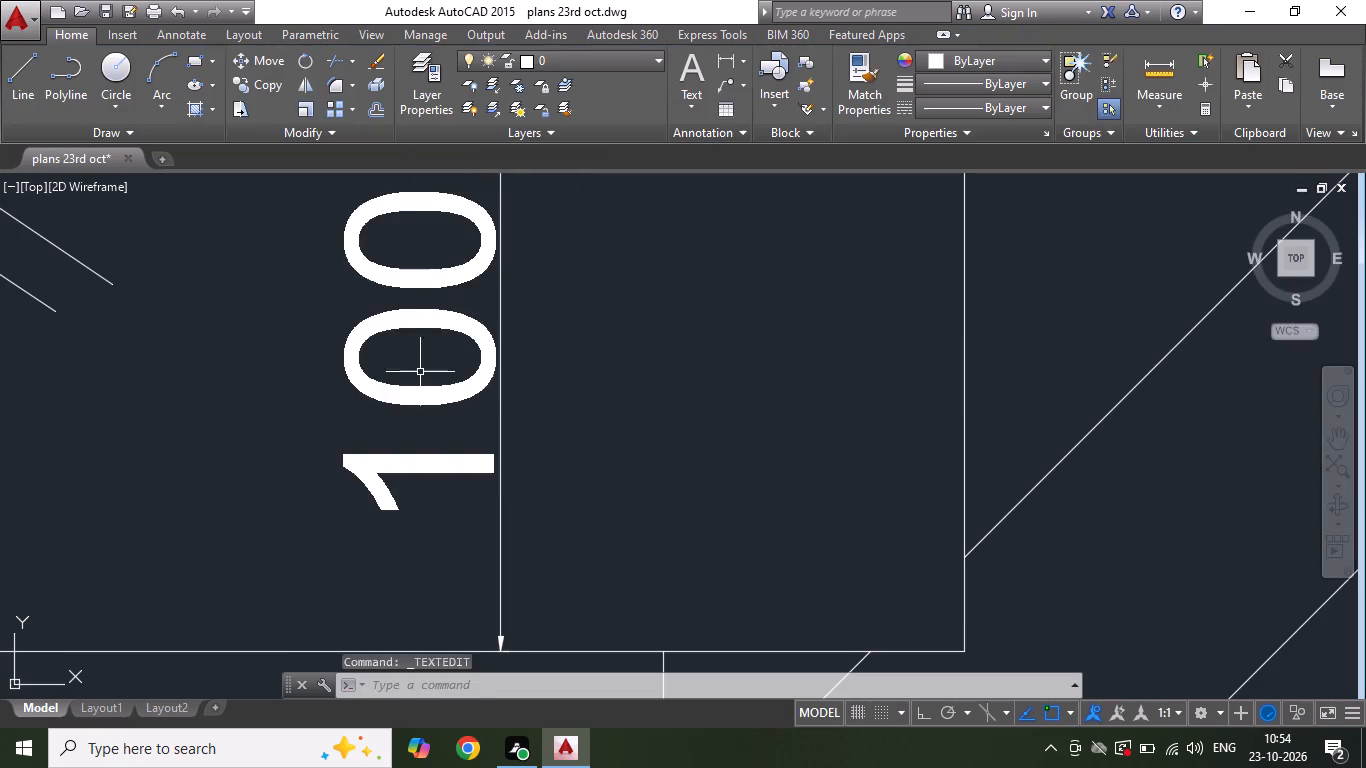
Add a vertical linear dimension between the first and second footing step lines, continuing the dimension chain.
scroll(417, 442, down, 7)
scroll(399, 417, up, 1)
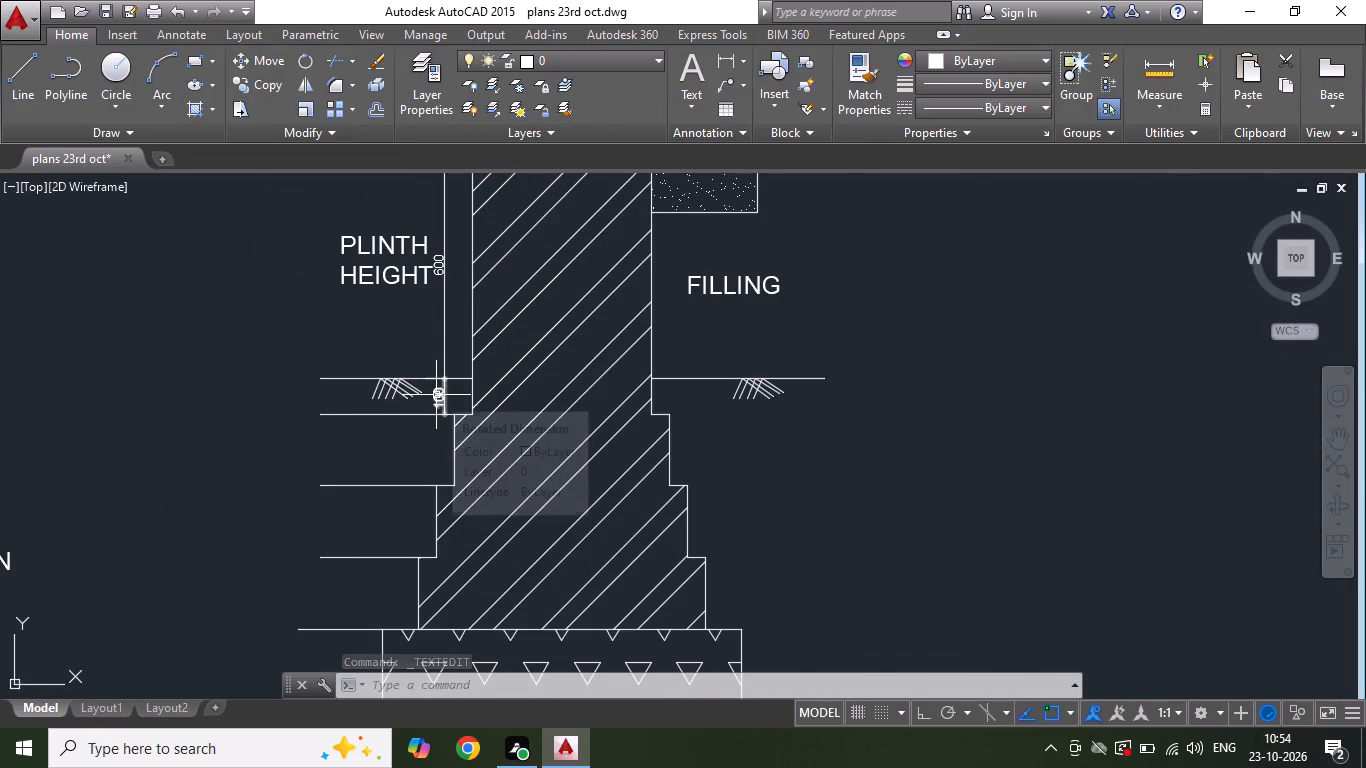
click(719, 66)
scroll(414, 472, up, 2)
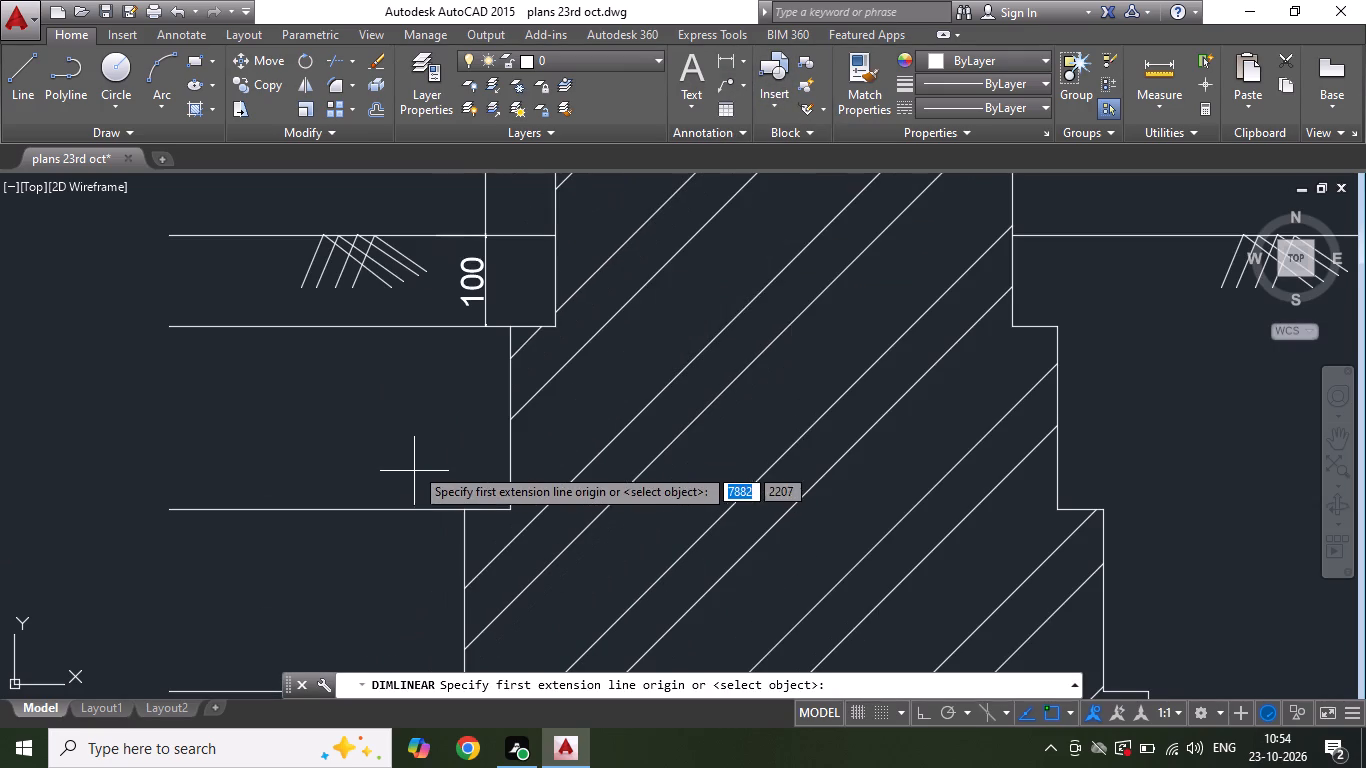
click(487, 325)
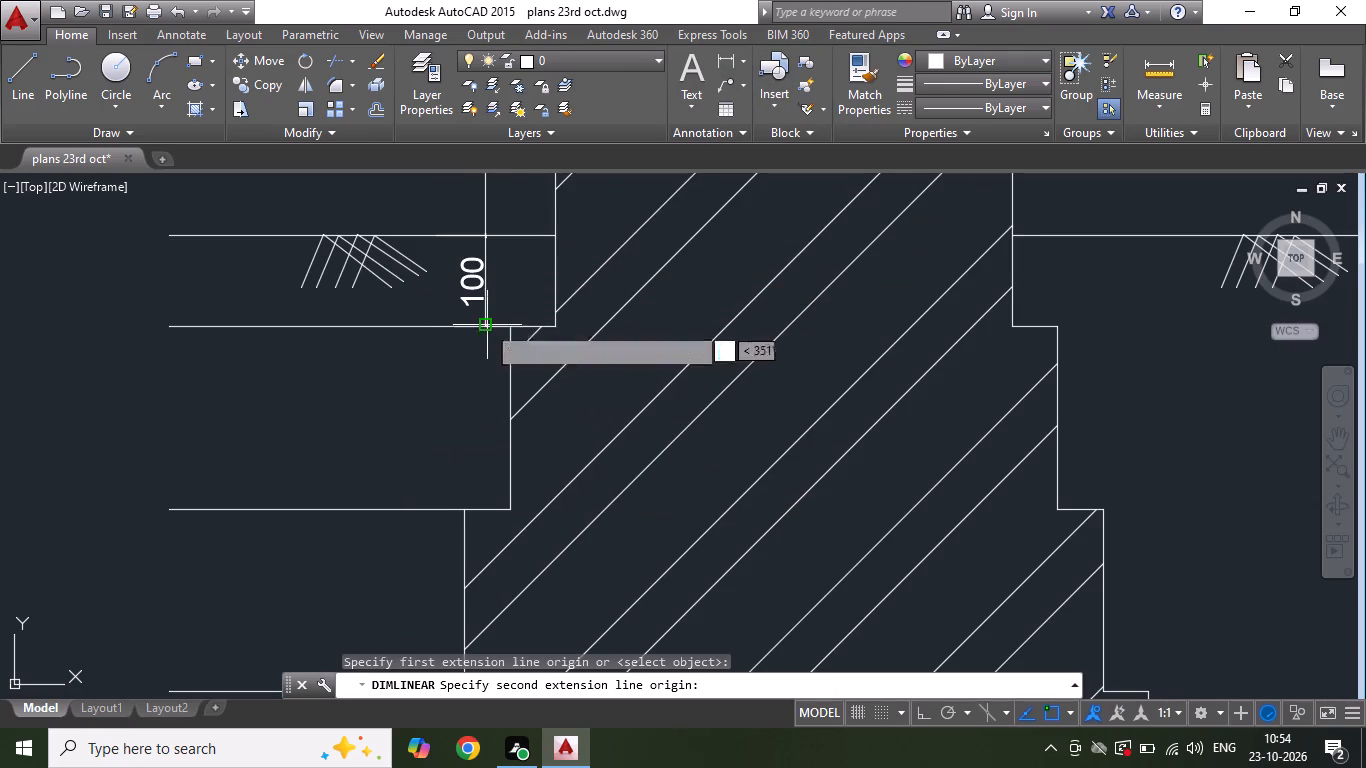
click(480, 514)
scroll(480, 472, up, 1)
click(482, 470)
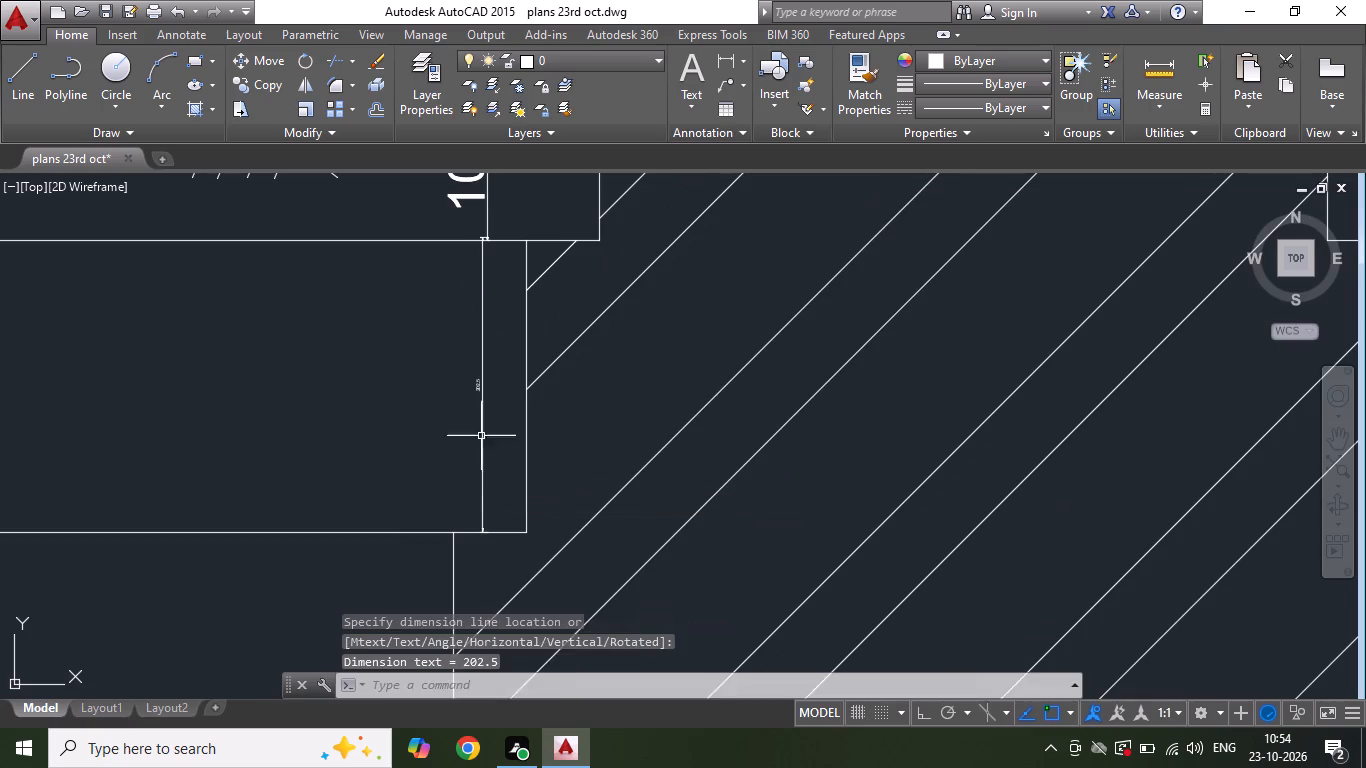
Override the text of the dimension between the first and second step lines with 200 and set its height to 25.
scroll(480, 392, up, 2)
key(Escape)
double_click(476, 382)
key(ctrl+a)
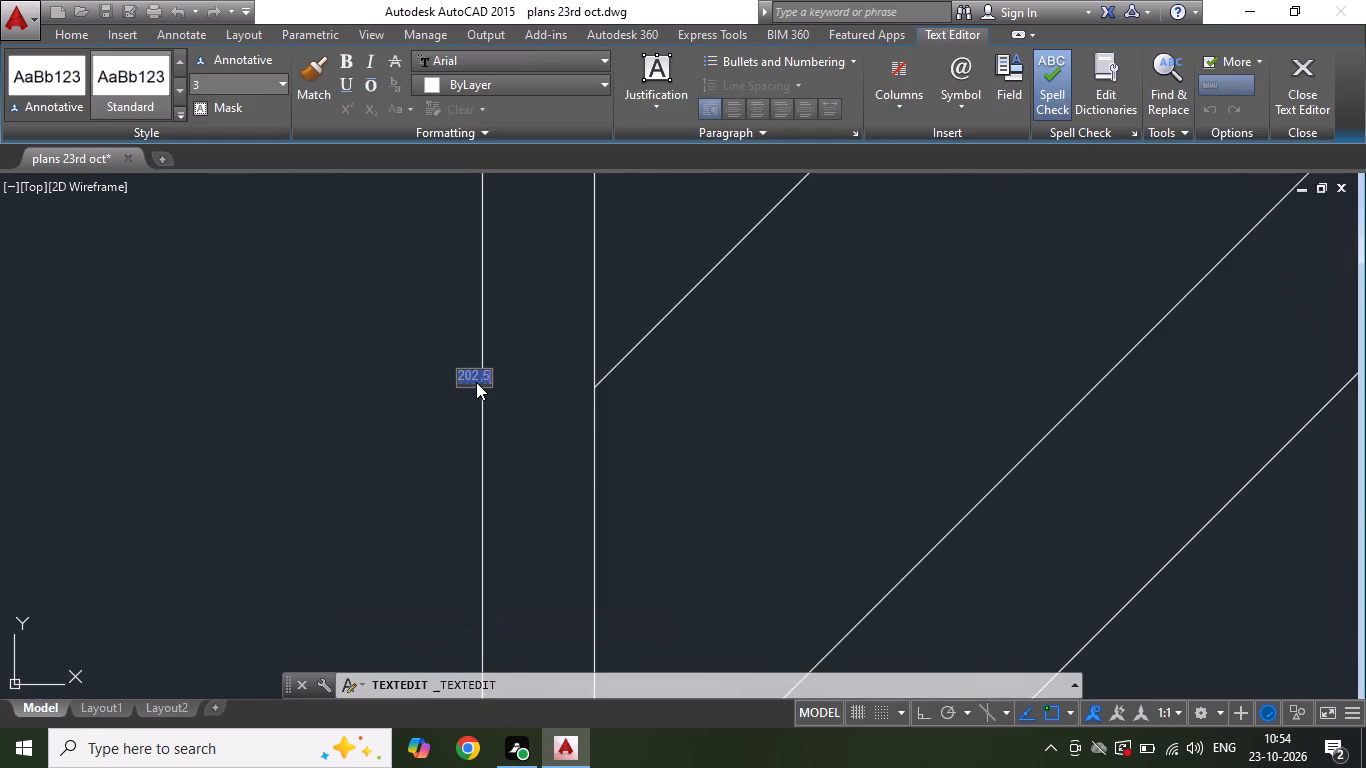
text(200)
key(ctrl+a)
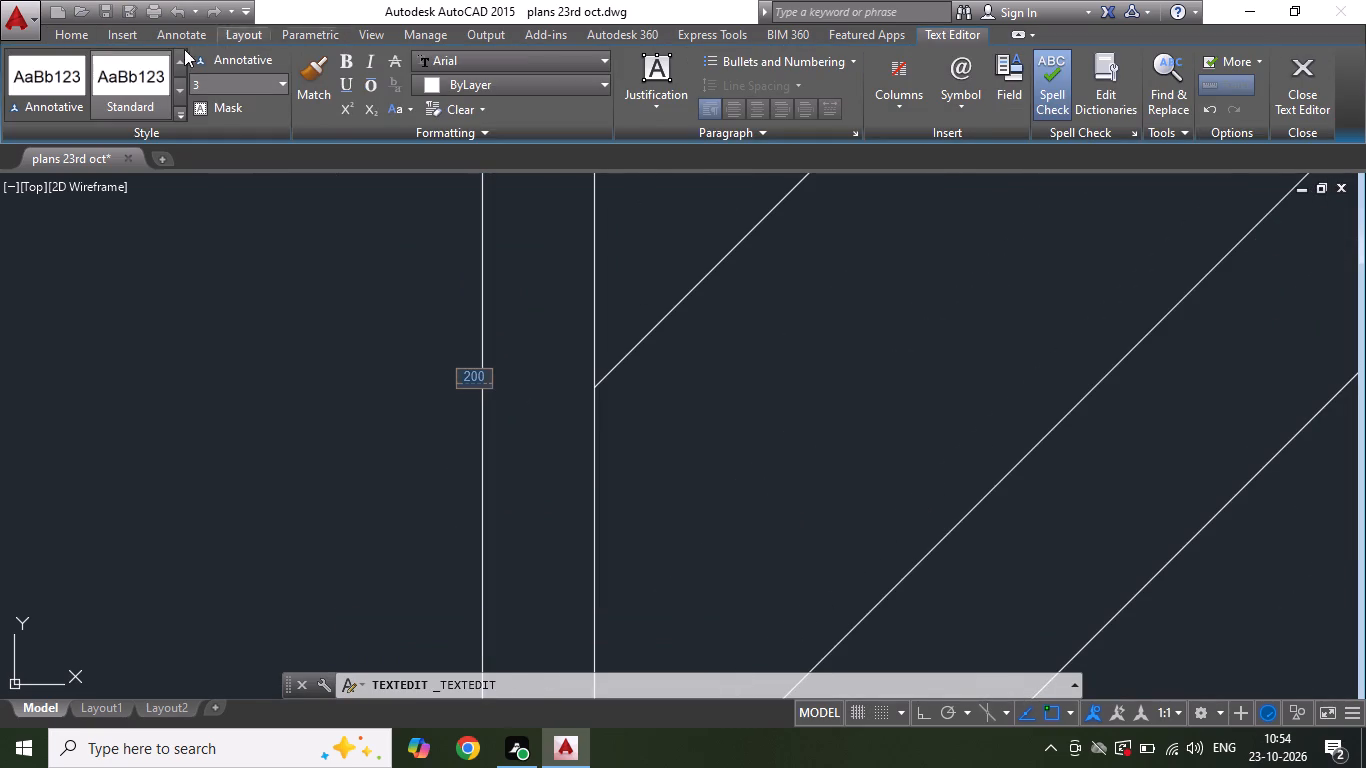
click(218, 87)
key(2)
key(Return)
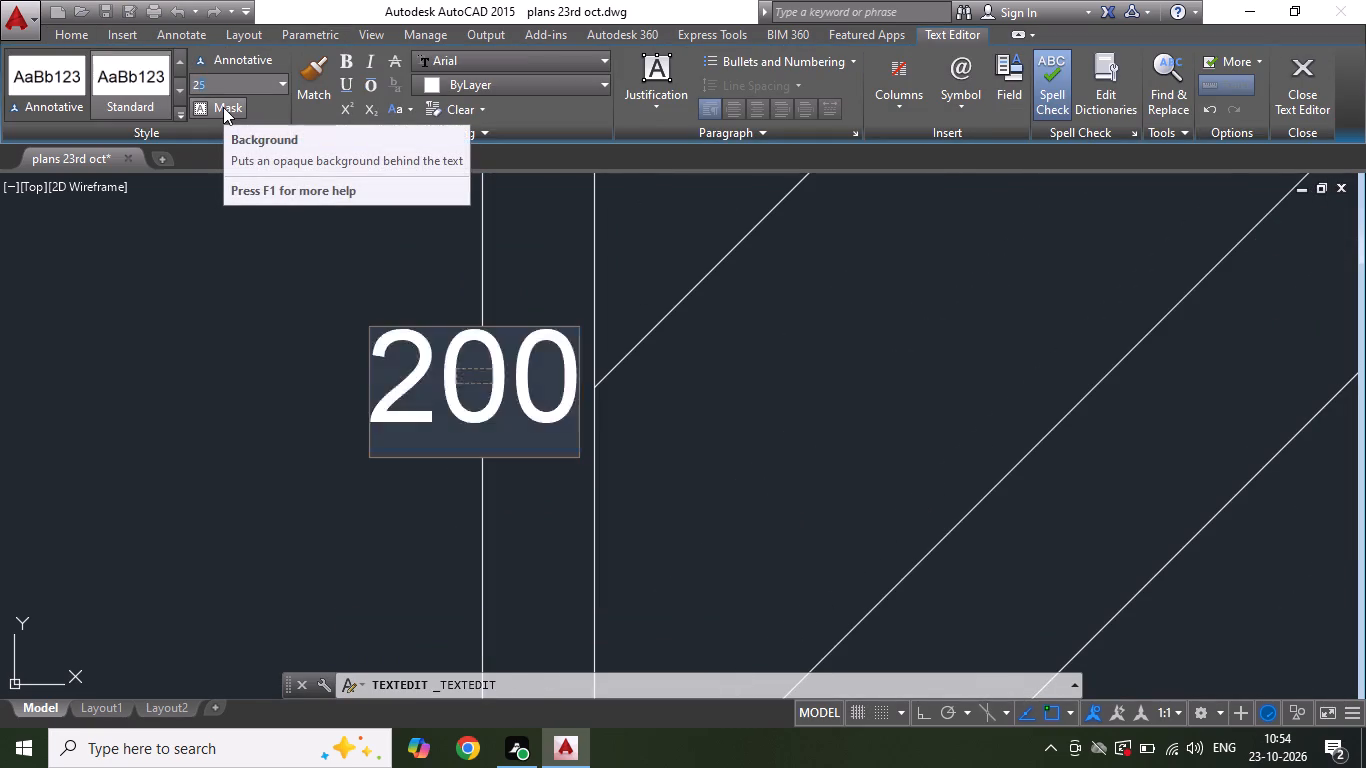
click(274, 234)
scroll(504, 476, down, 5)
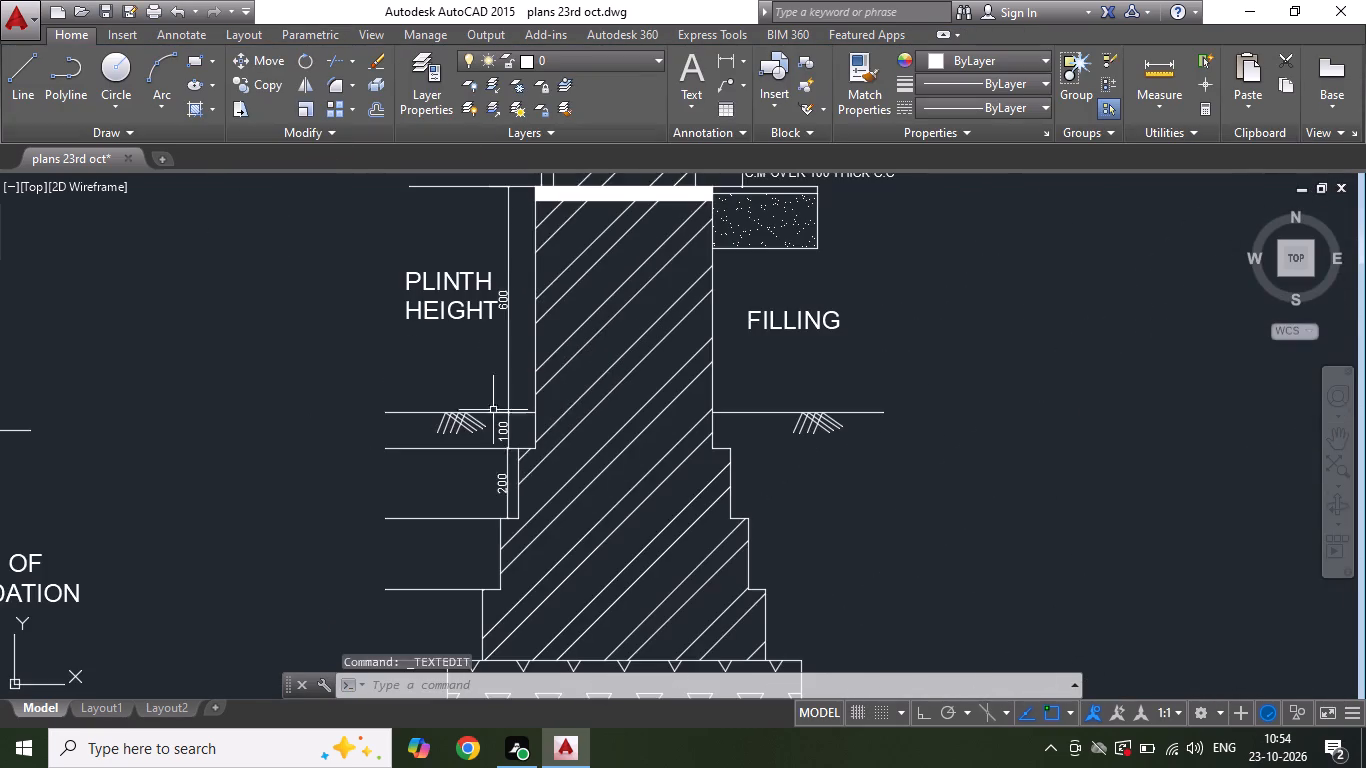
Add a vertical linear dimension between the second and third footing step lines of the third wall section.
scroll(478, 560, up, 1)
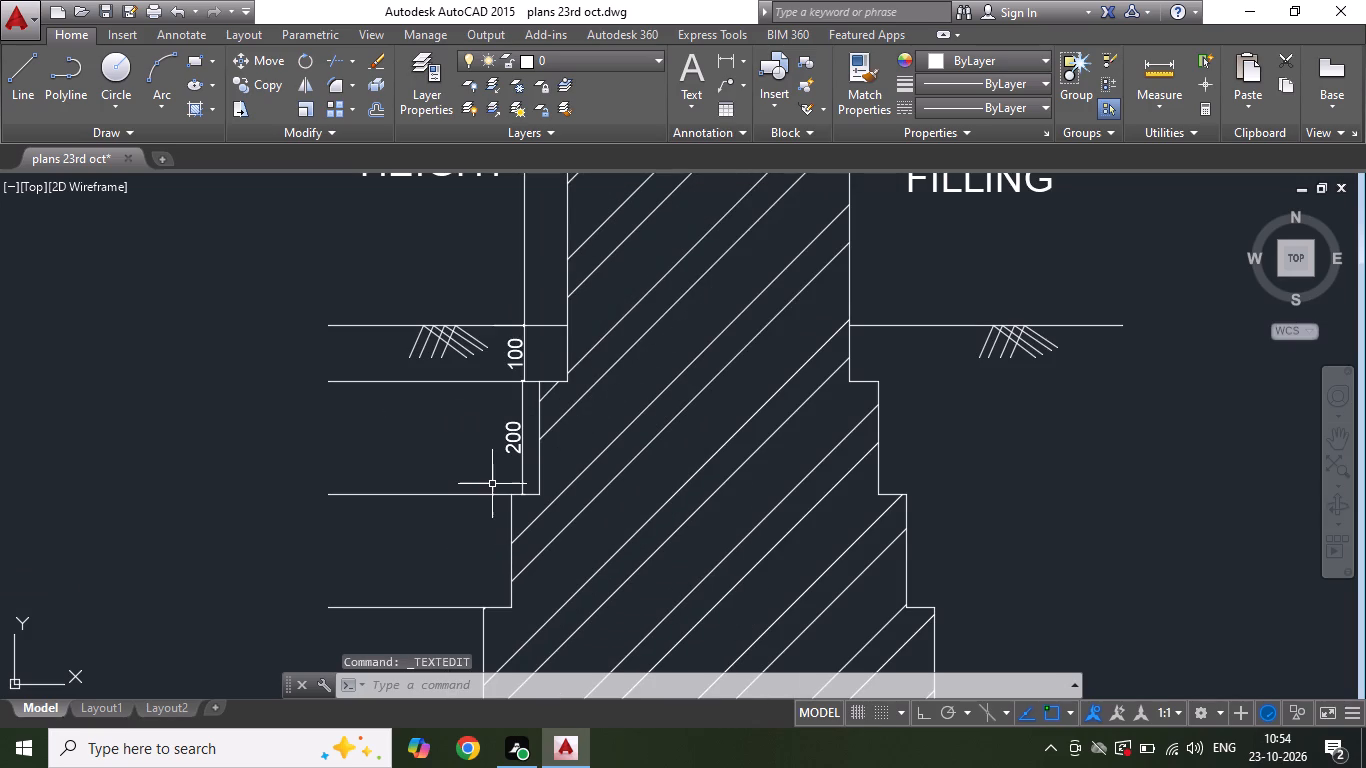
click(722, 59)
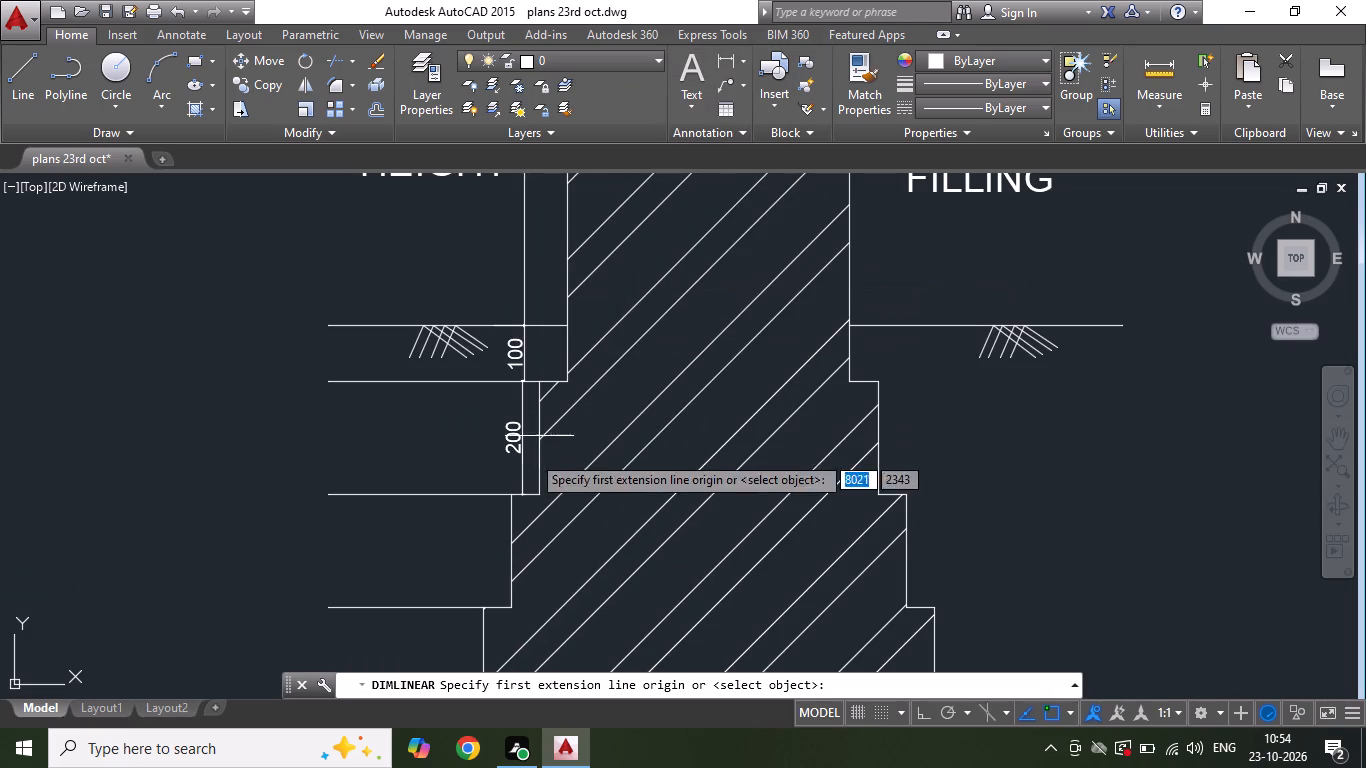
click(454, 497)
click(457, 612)
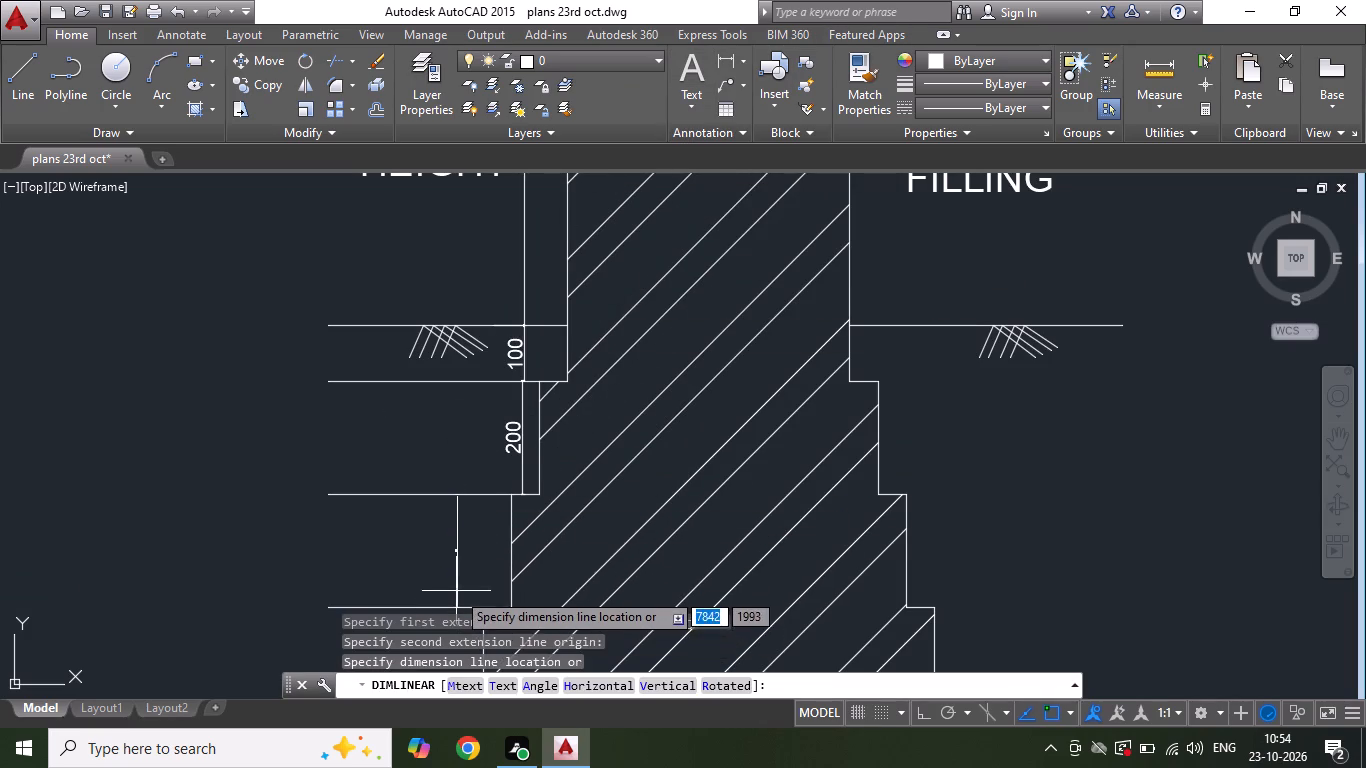
click(454, 587)
Set the text height of the dimension between the second and third step lines to 25.
scroll(449, 558, up, 6)
double_click(450, 494)
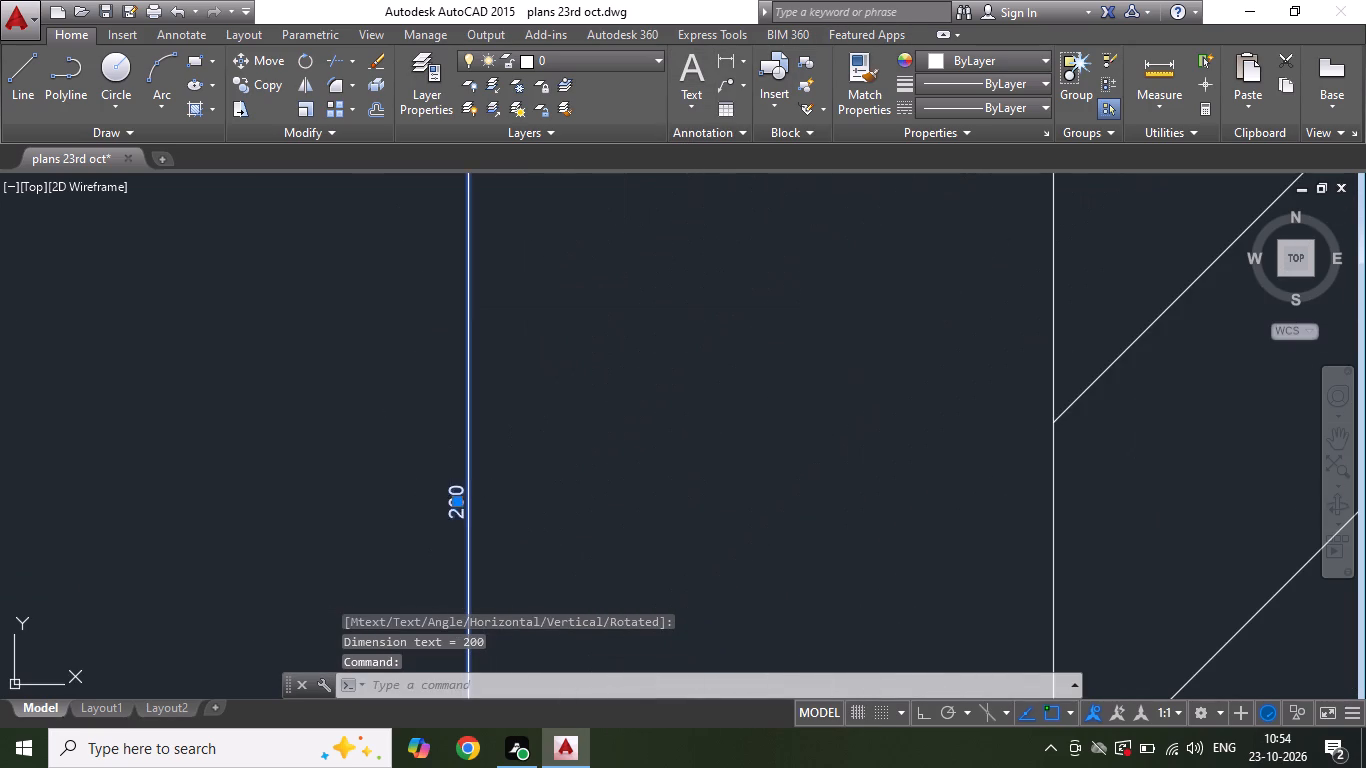
key(ctrl+a)
click(220, 83)
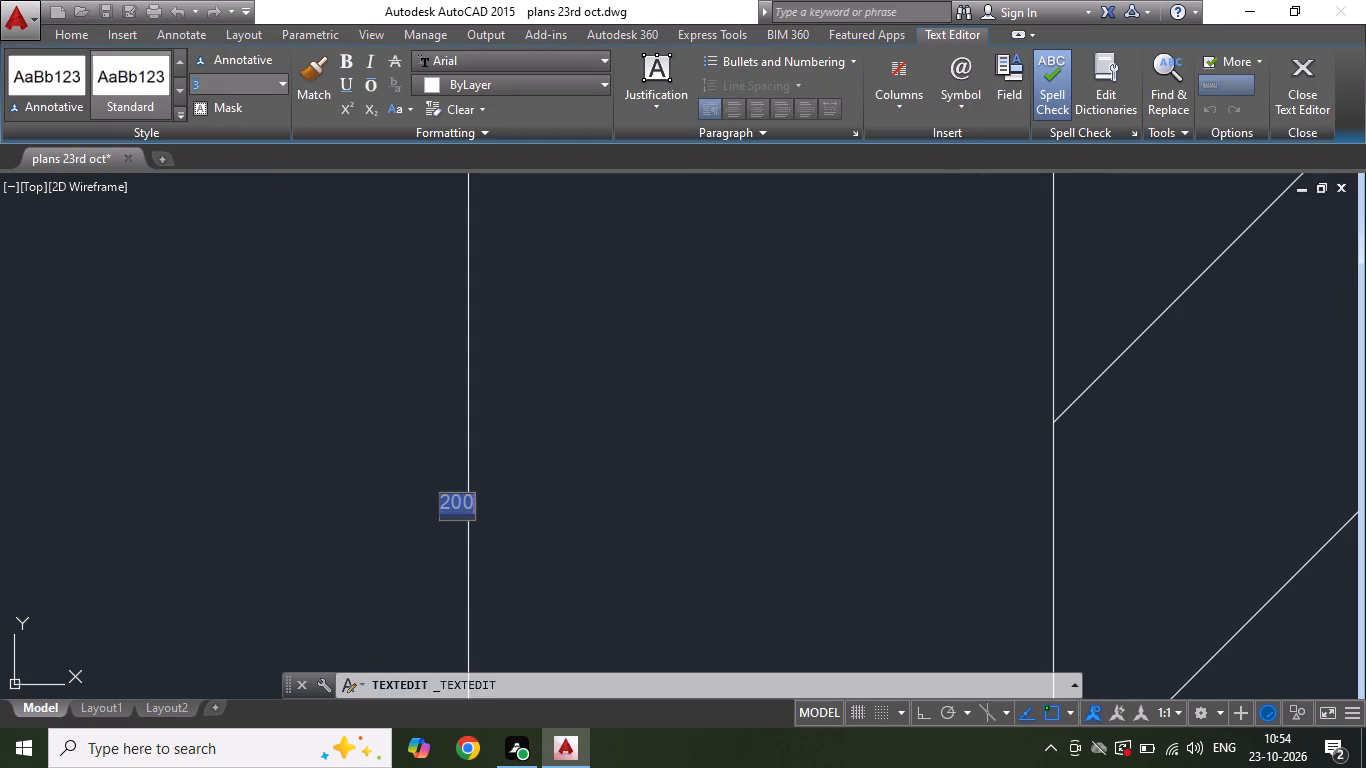
key(2)
key(Return)
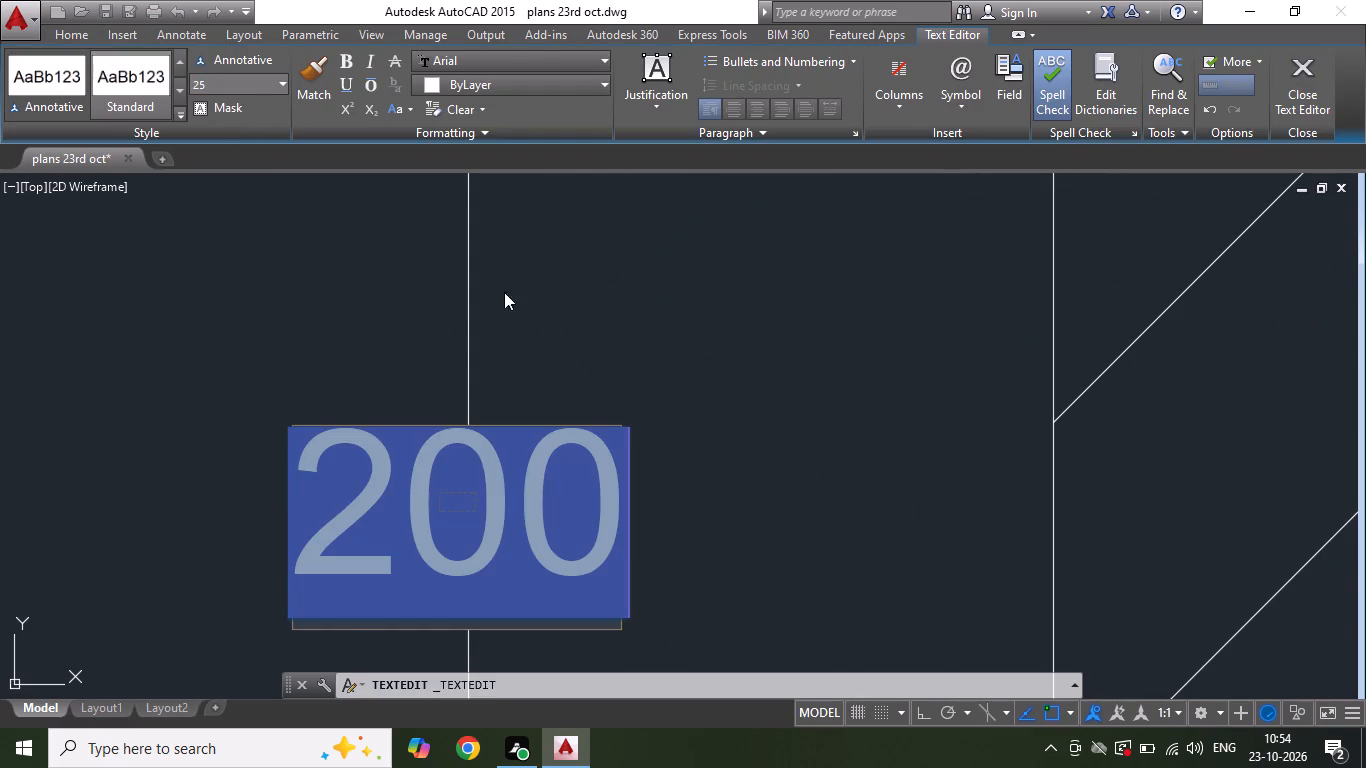
click(505, 292)
Add a vertical linear dimension from the third footing step line to the top of the concrete bed, aligned with the dimension above.
scroll(501, 352, down, 7)
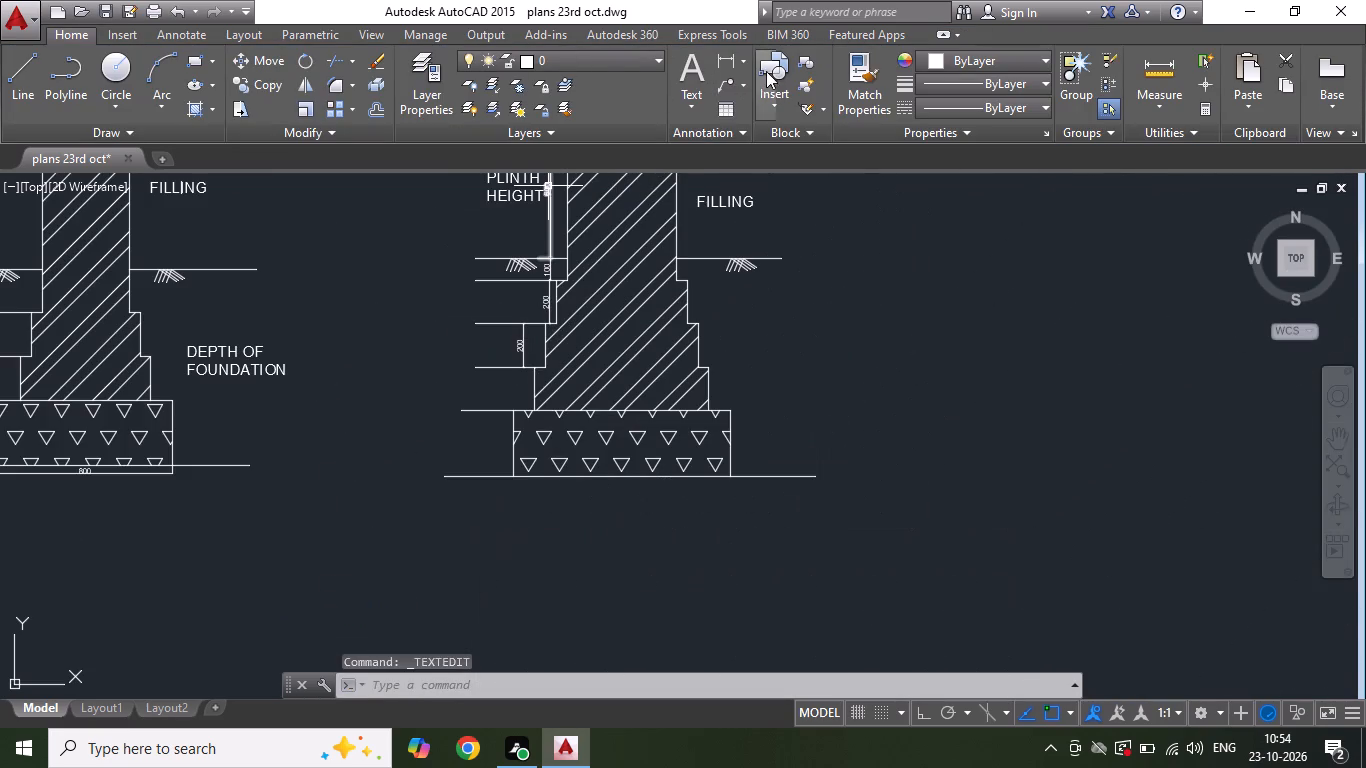
click(722, 60)
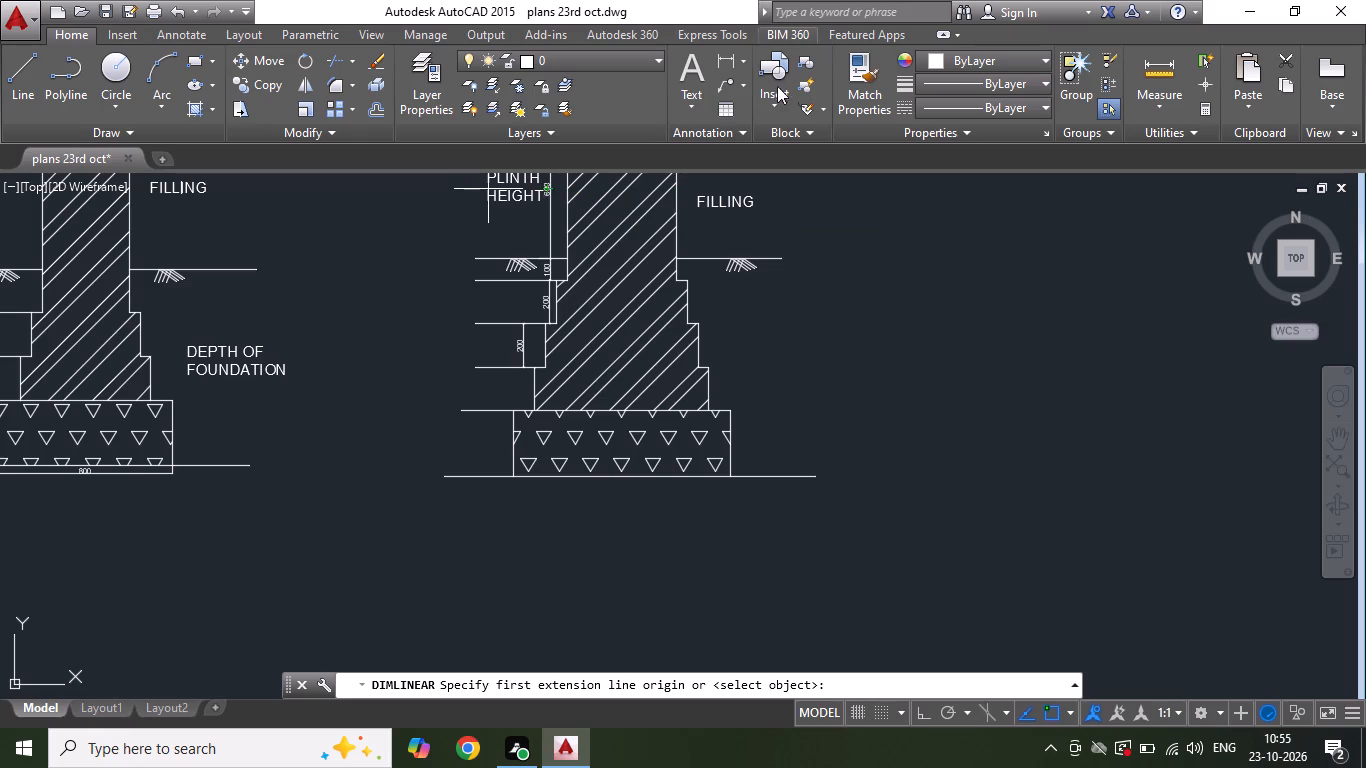
click(727, 59)
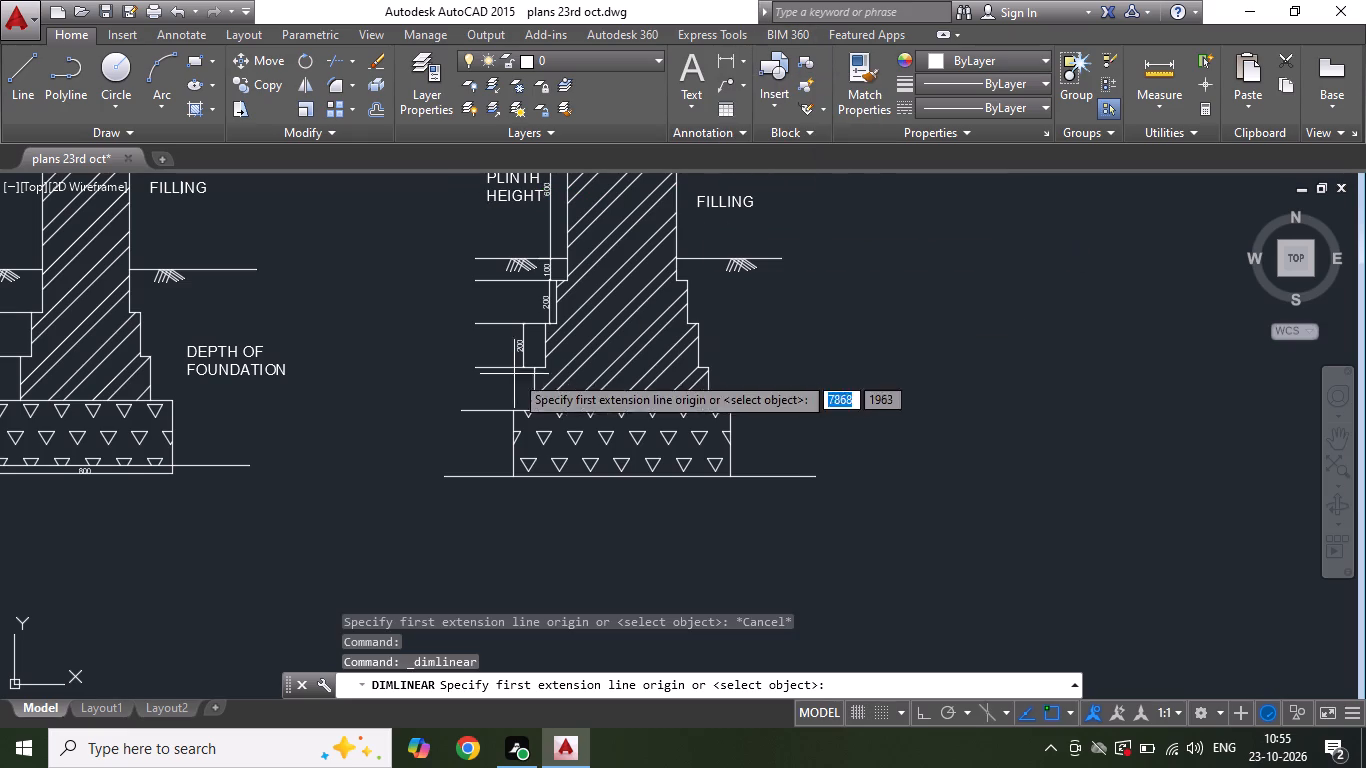
scroll(487, 370, up, 2)
click(578, 369)
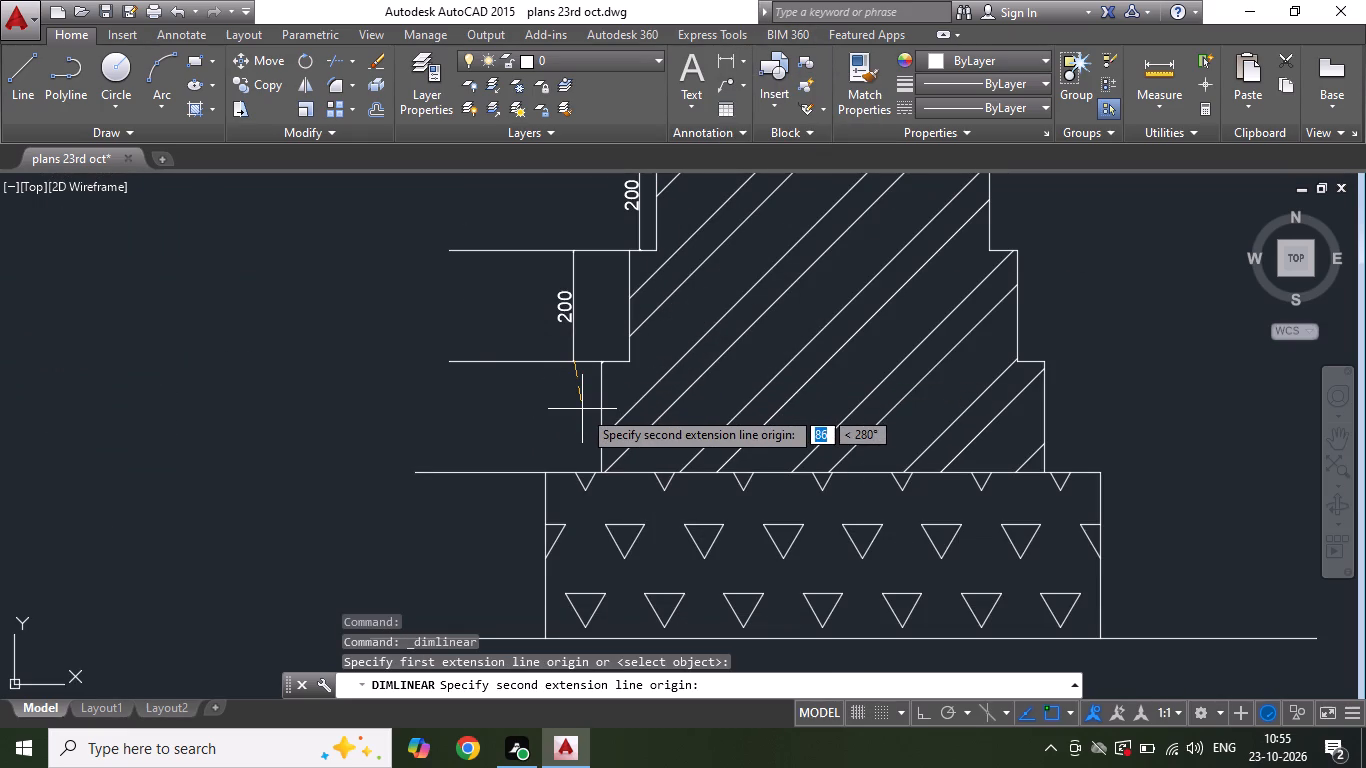
click(573, 465)
scroll(564, 452, up, 1)
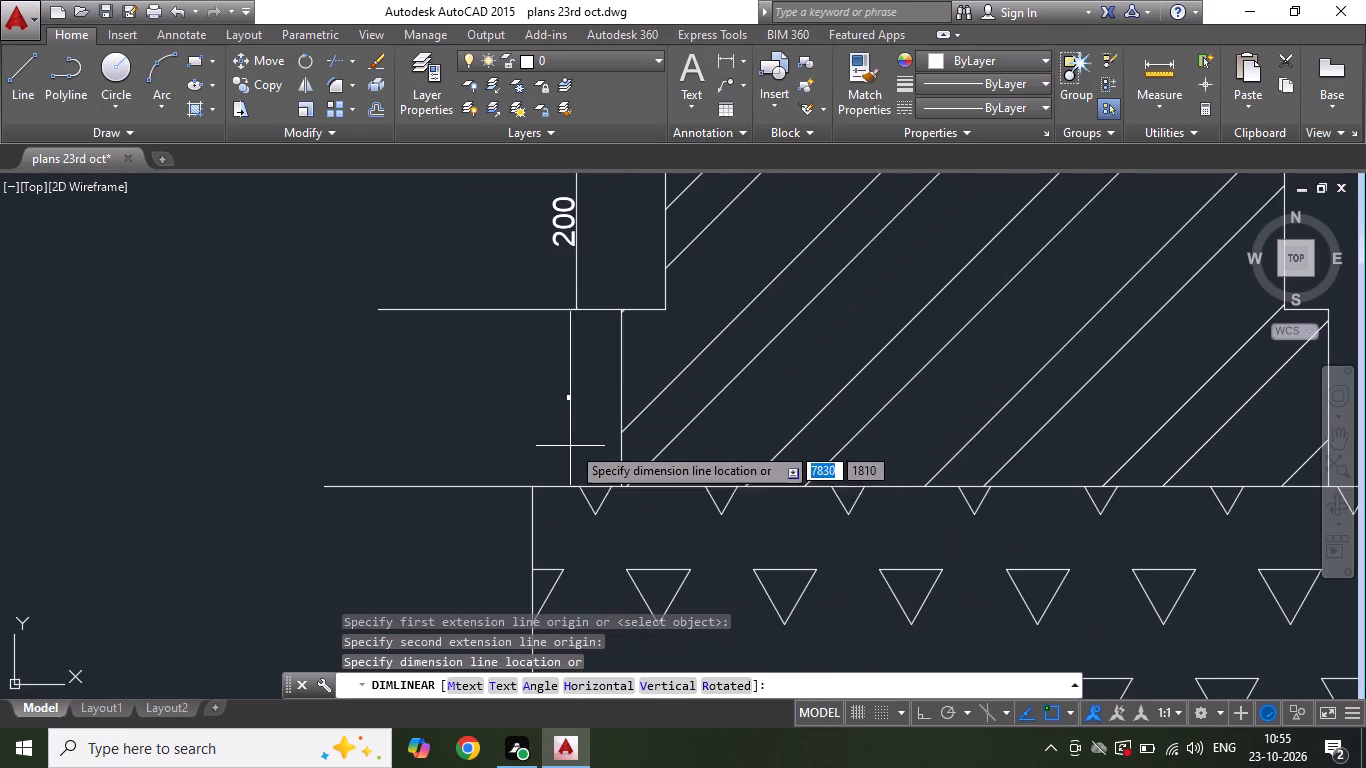
click(576, 441)
Set the text height of the dimension between the third step line and the concrete bed to 25.
scroll(567, 359, up, 4)
double_click(595, 520)
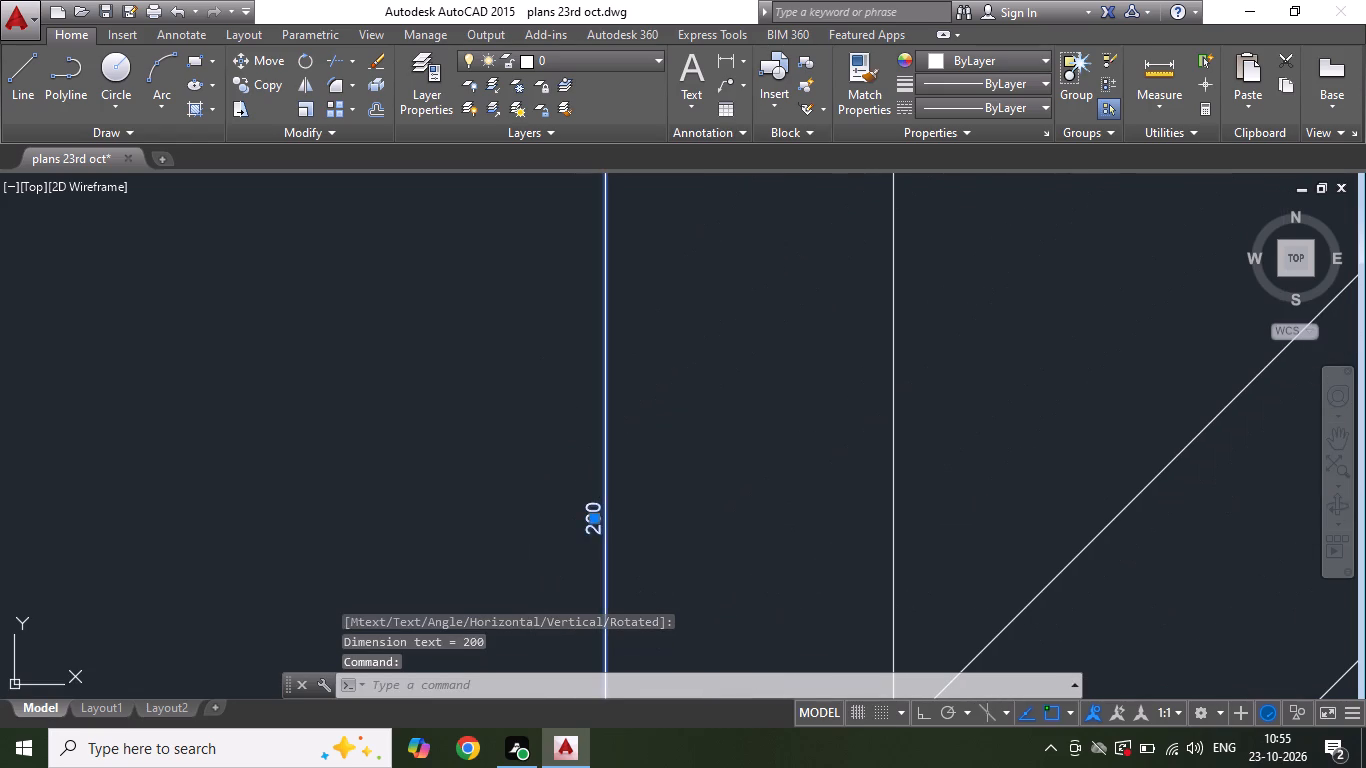
key(ctrl+a)
click(219, 82)
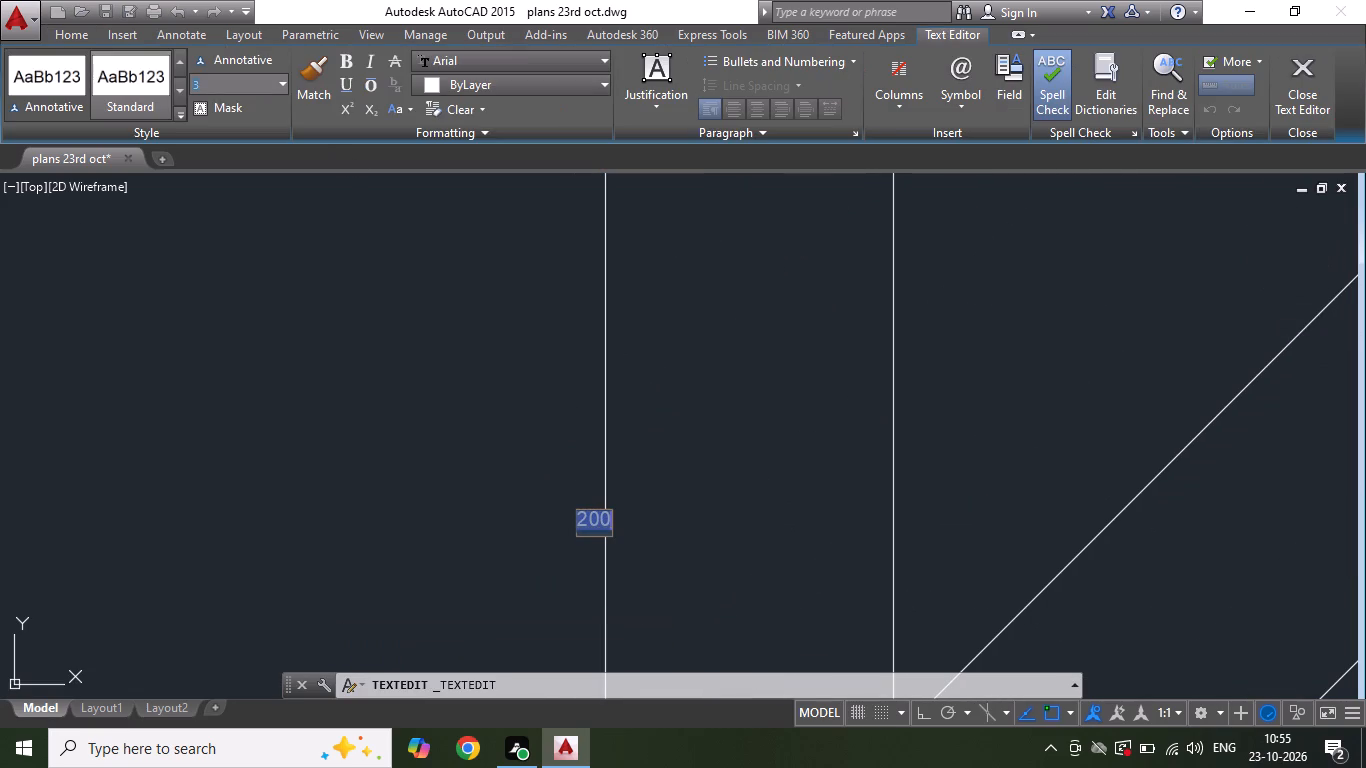
key(2)
key(Return)
click(536, 248)
Add a vertical linear dimension for the concrete bed's thickness, from its top line to its base line, just outside the bed's edge.
scroll(519, 340, down, 2)
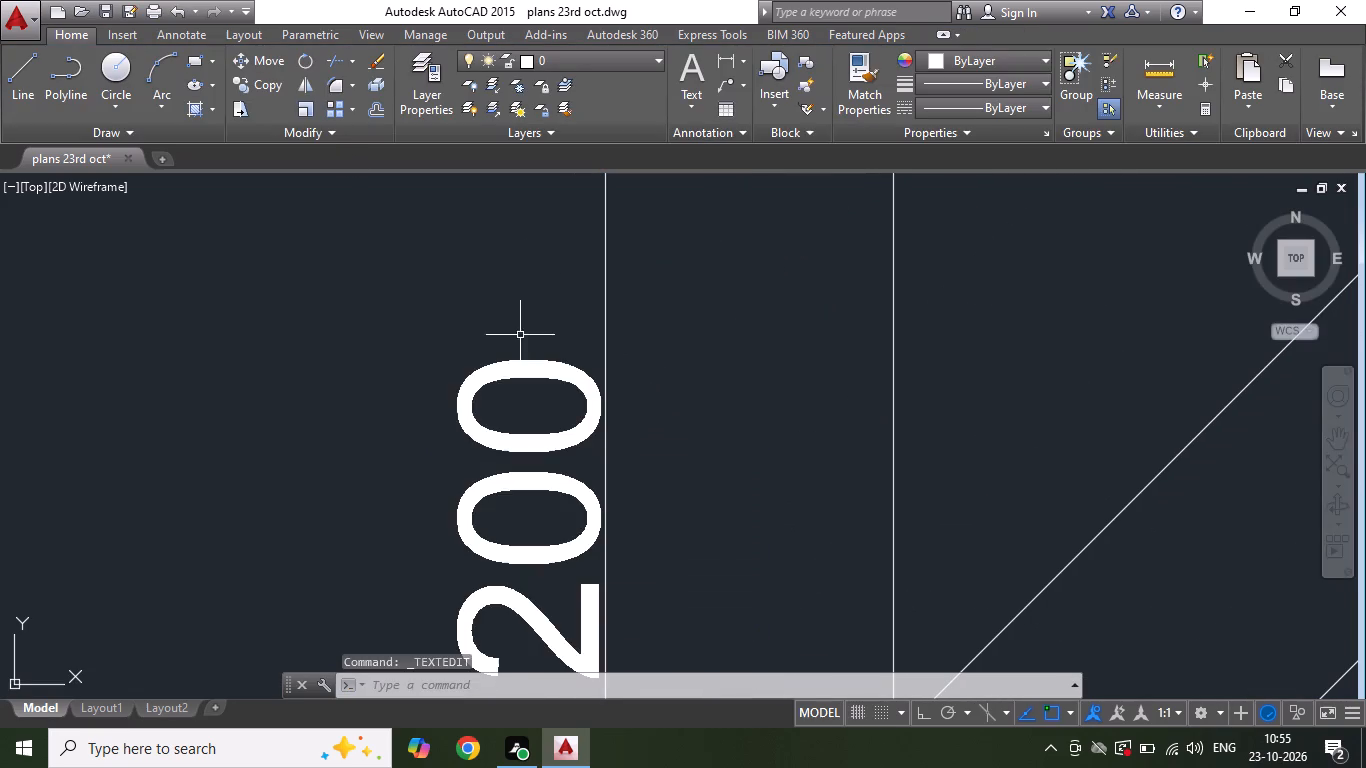
scroll(519, 339, down, 3)
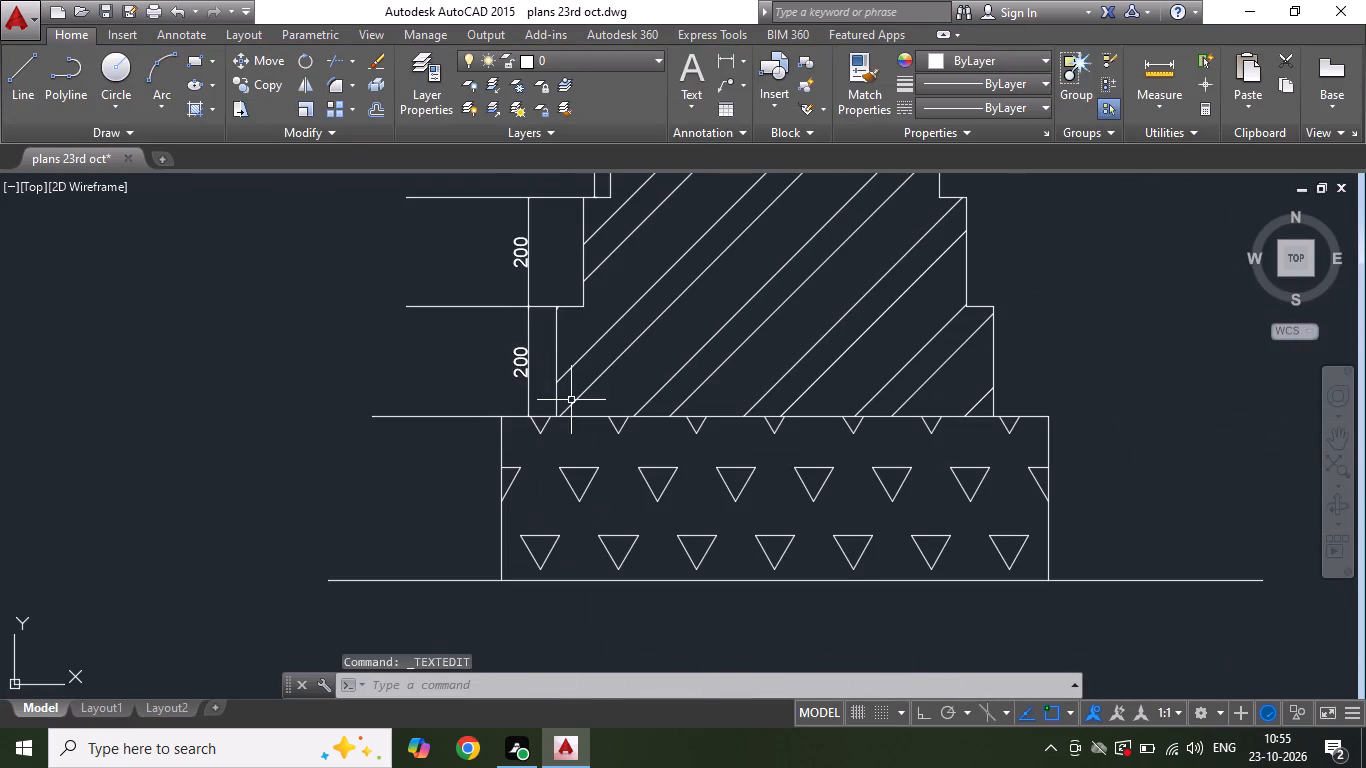
click(733, 55)
click(459, 420)
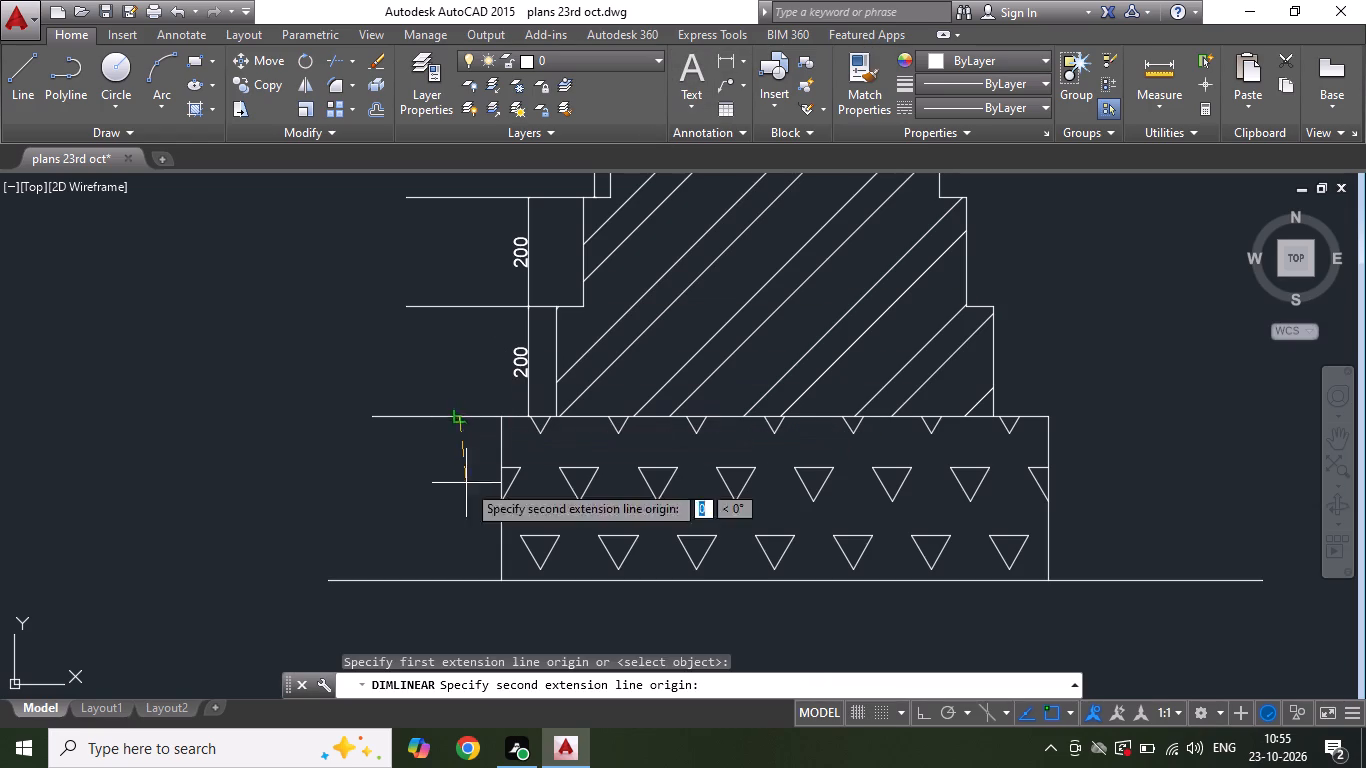
click(456, 585)
click(446, 559)
Set the text height of the concrete bed's thickness dimension to 25.
scroll(446, 503, up, 4)
double_click(431, 490)
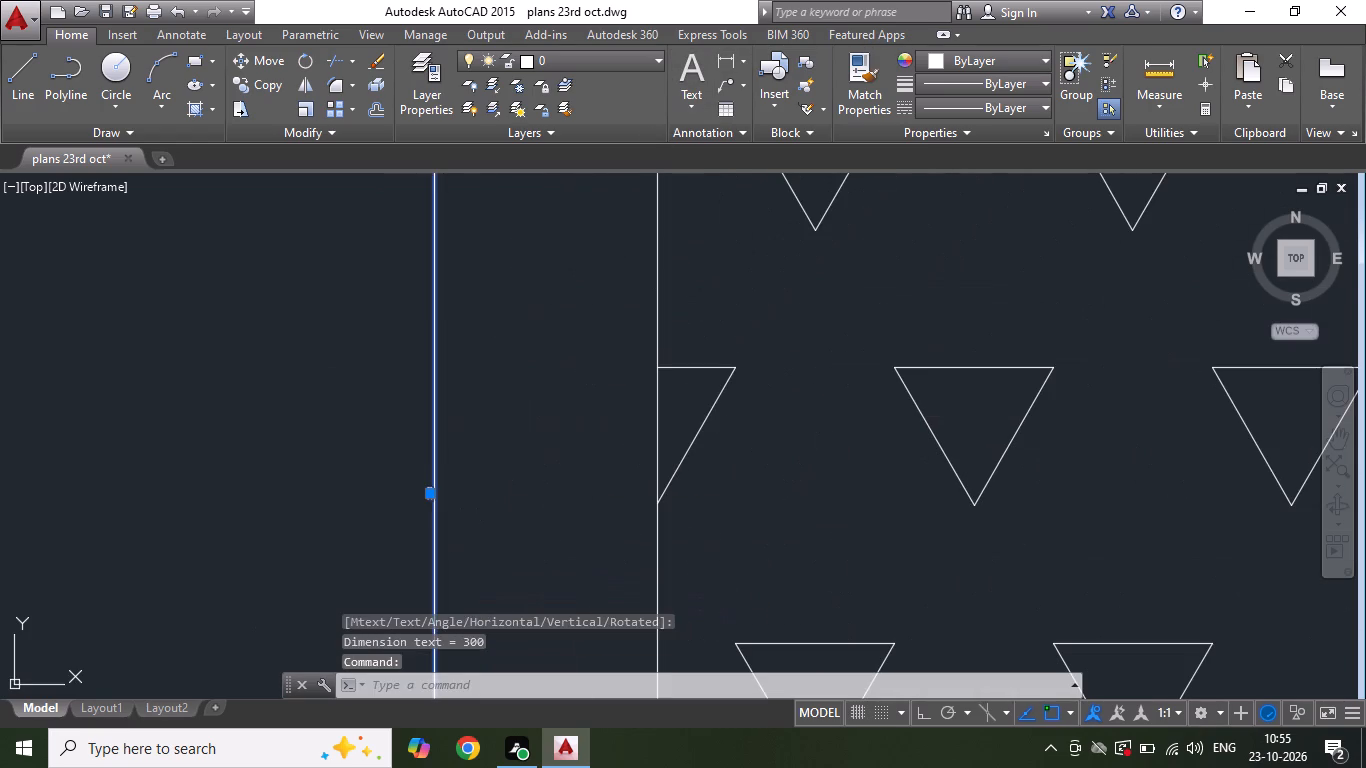
key(ctrl+a)
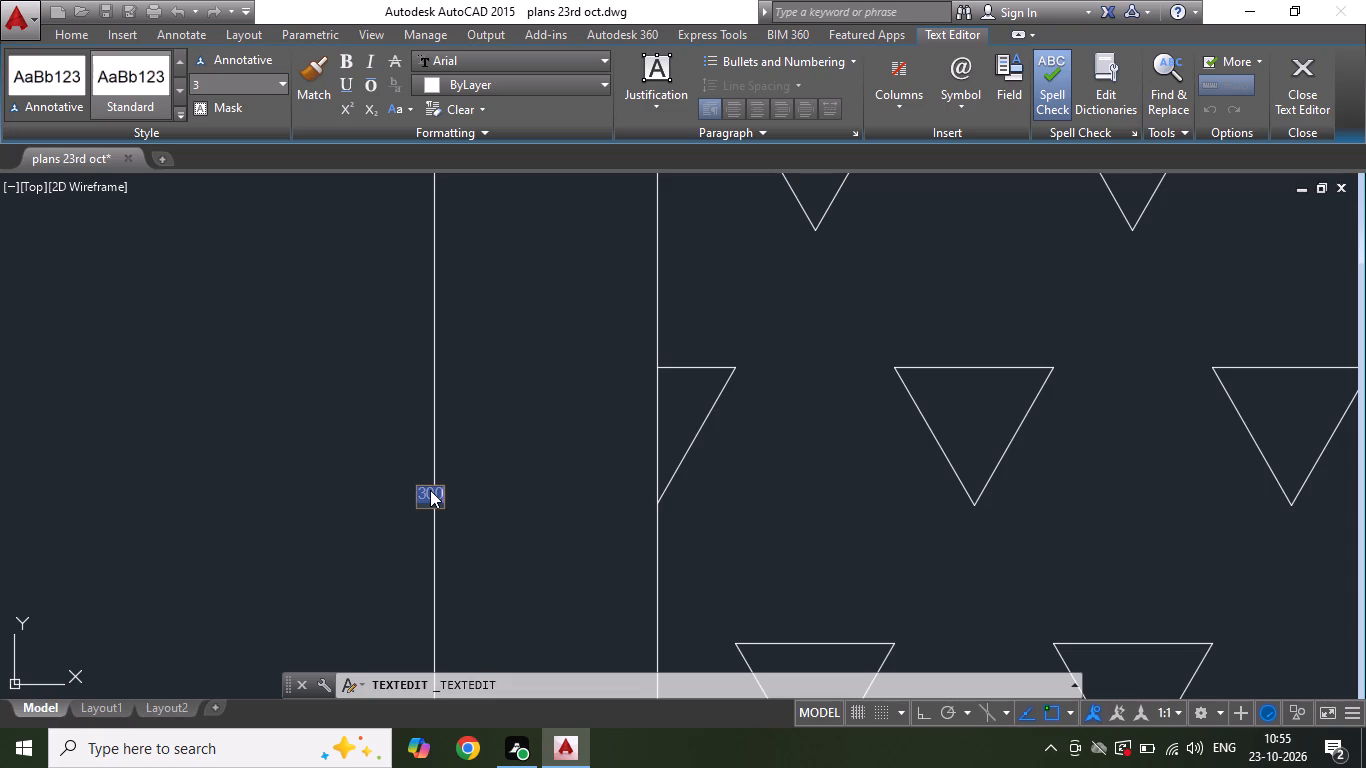
click(246, 88)
key(2)
key(Return)
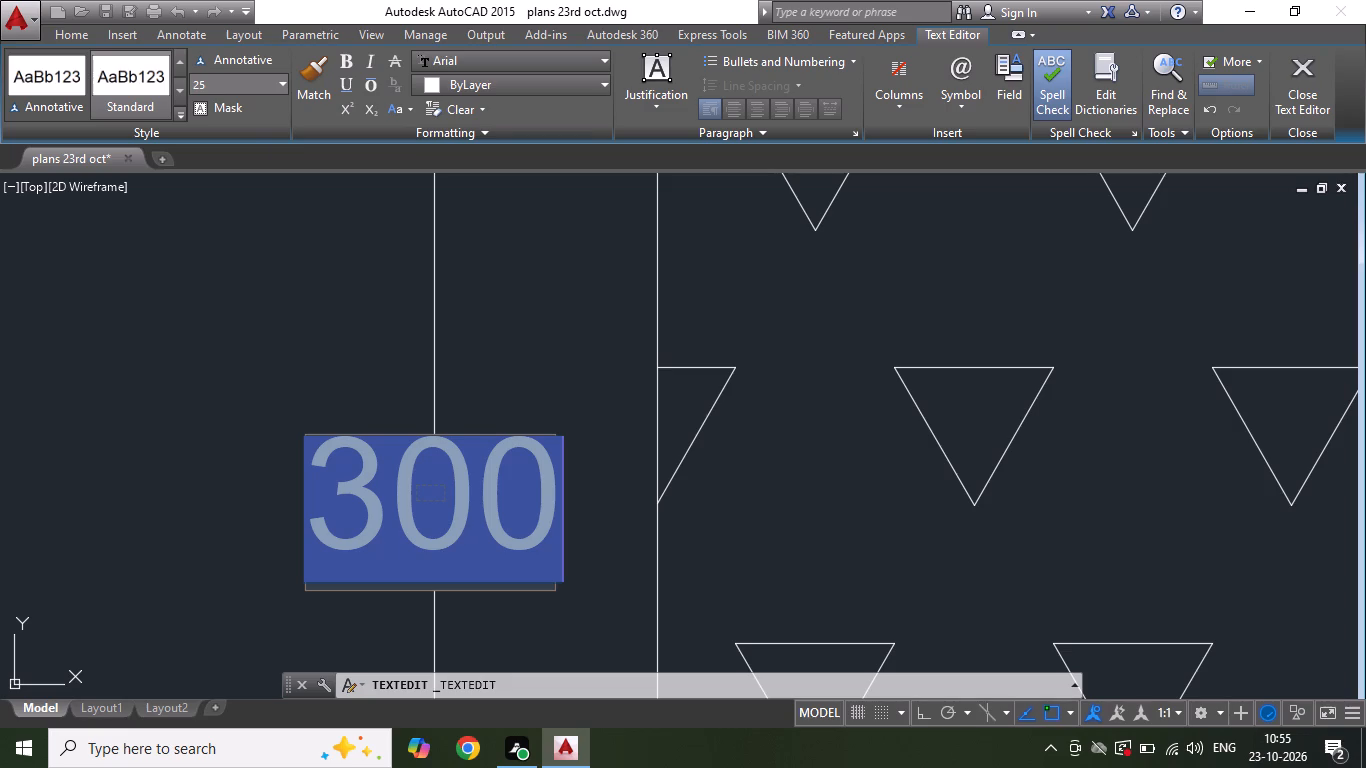
click(262, 196)
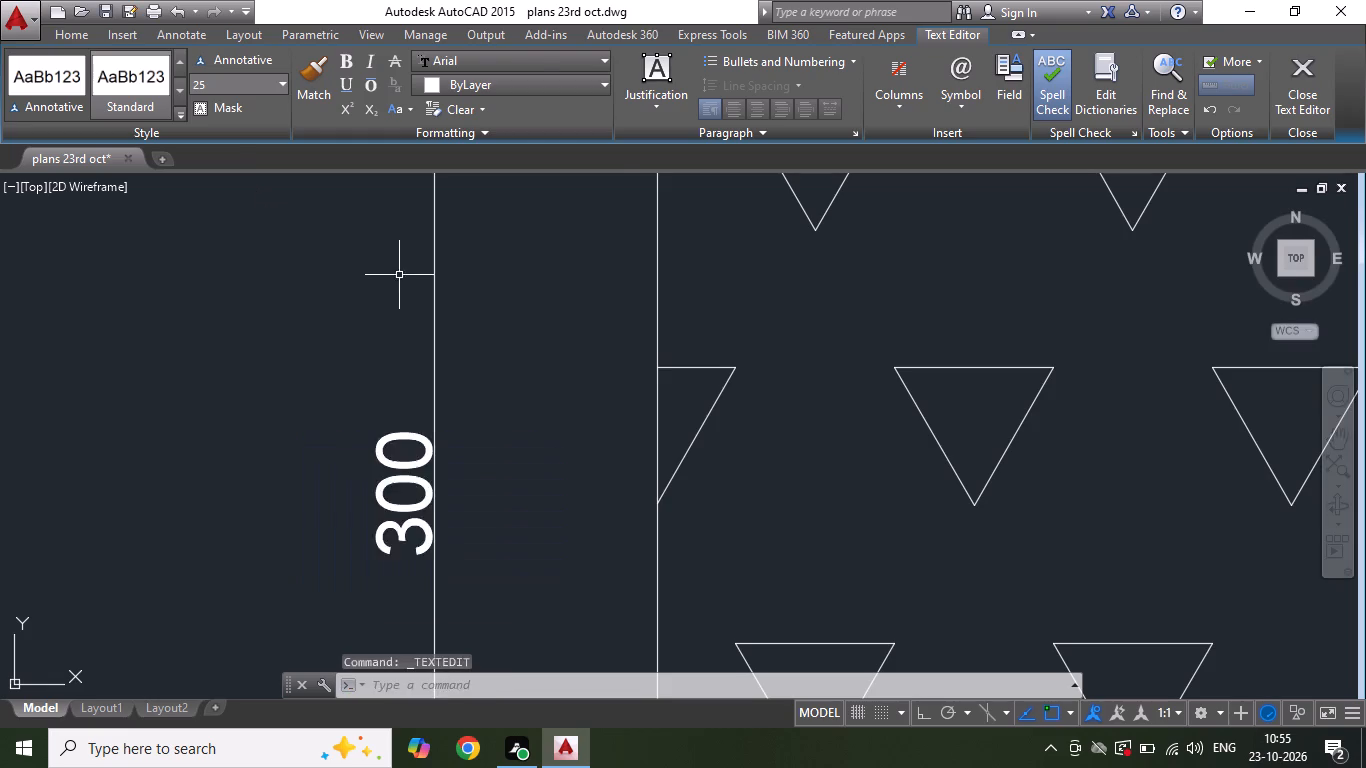
Save the drawing with the completed chain of vertical dimensions.
scroll(443, 466, down, 4)
key(ctrl+s)
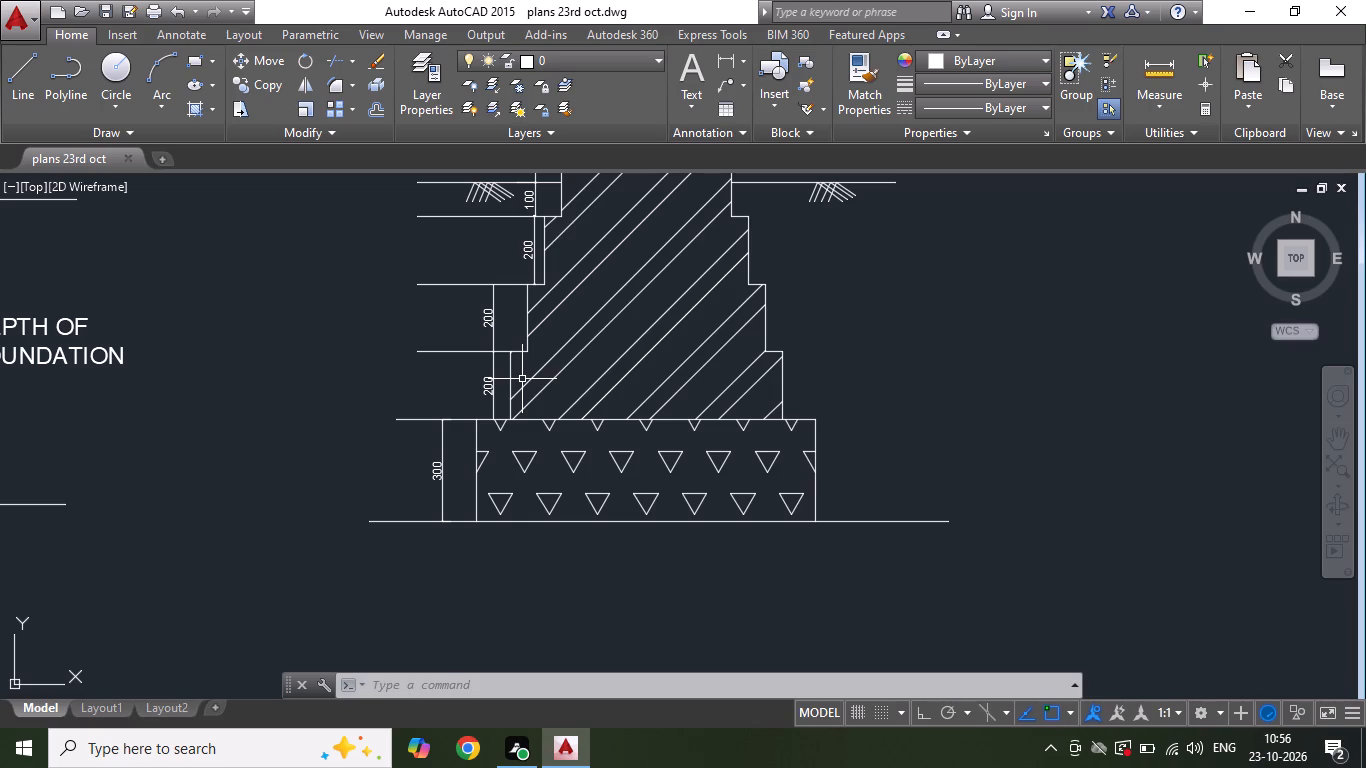
scroll(637, 576, down, 2)
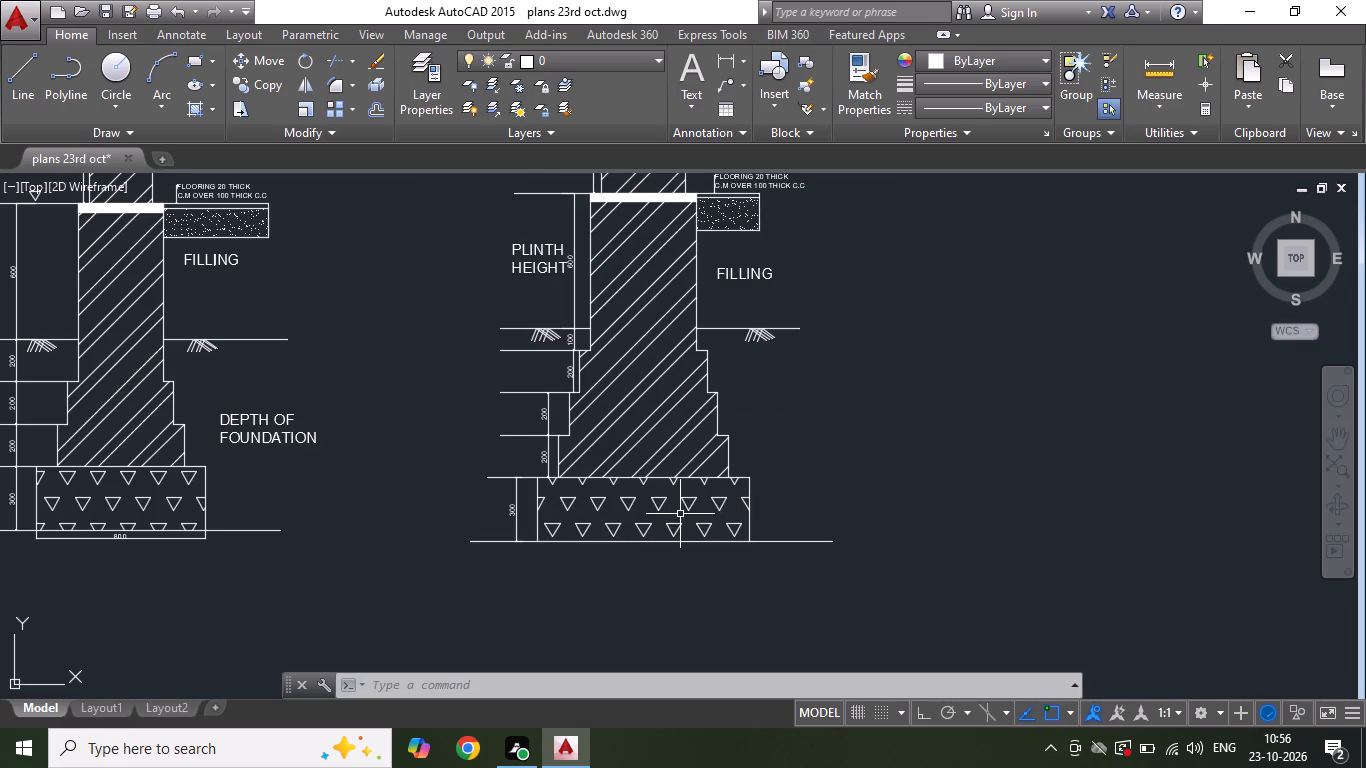
key(Escape)
key(ctrl+s)
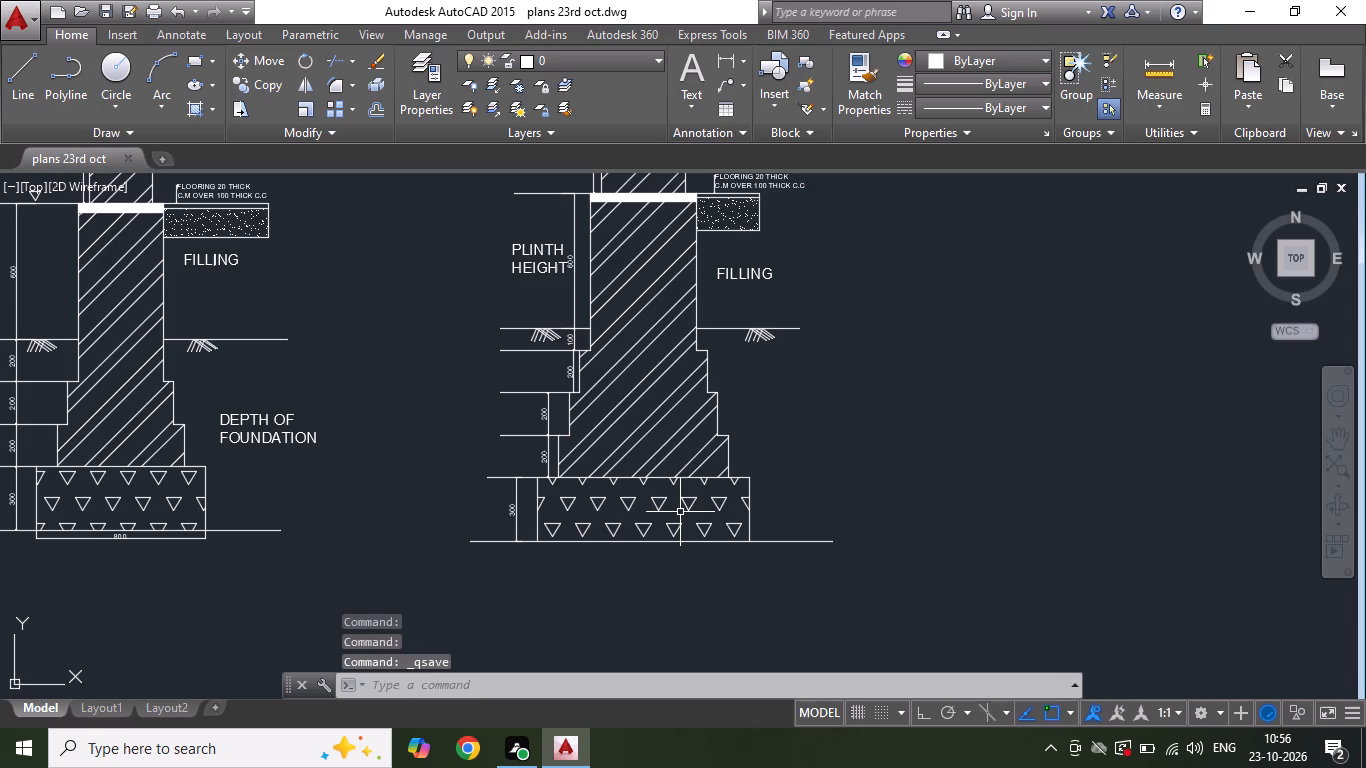
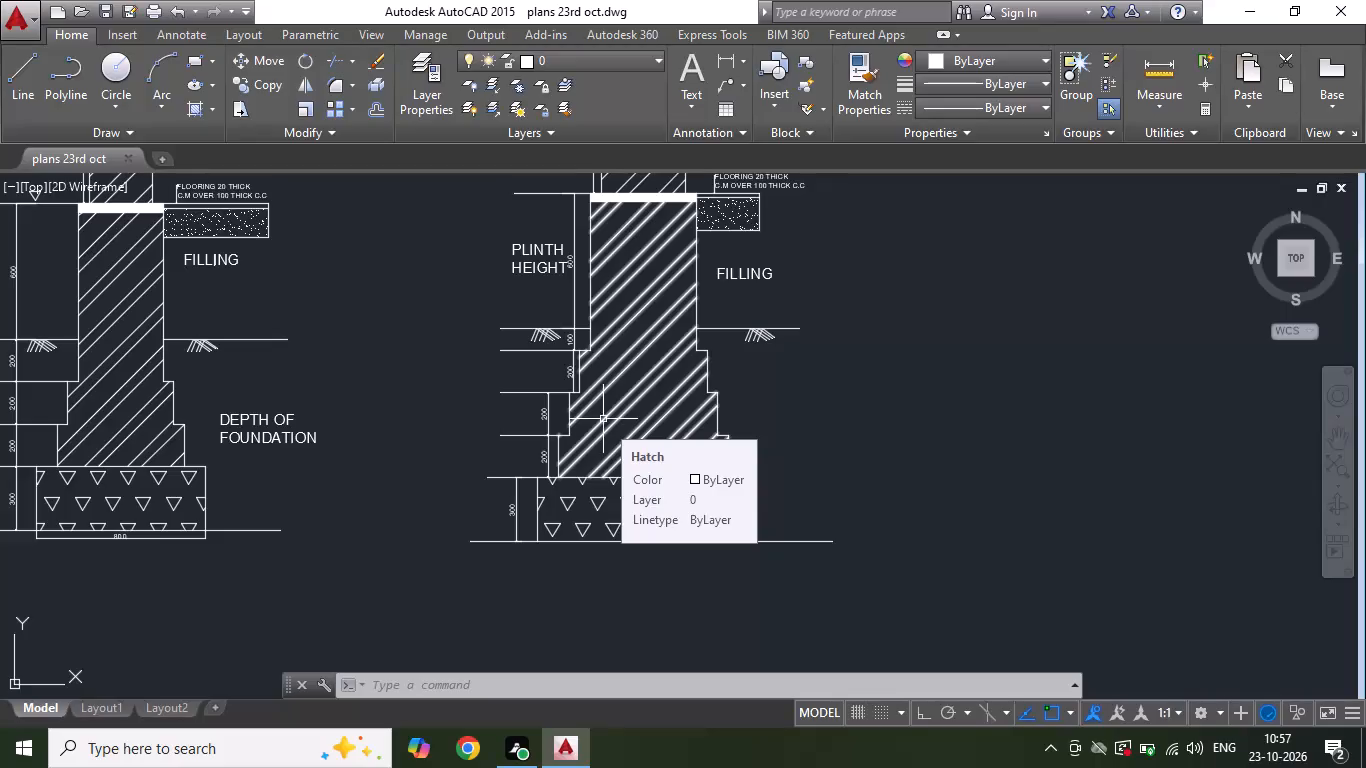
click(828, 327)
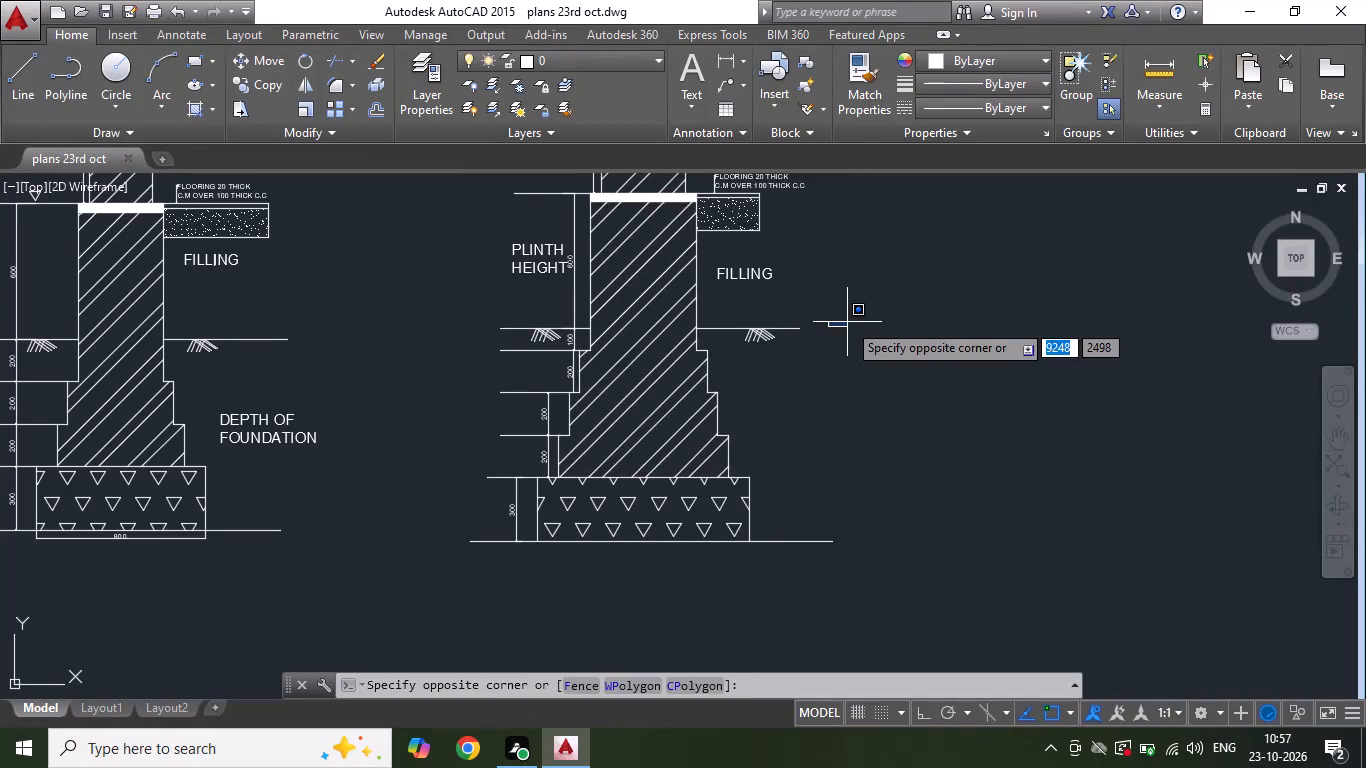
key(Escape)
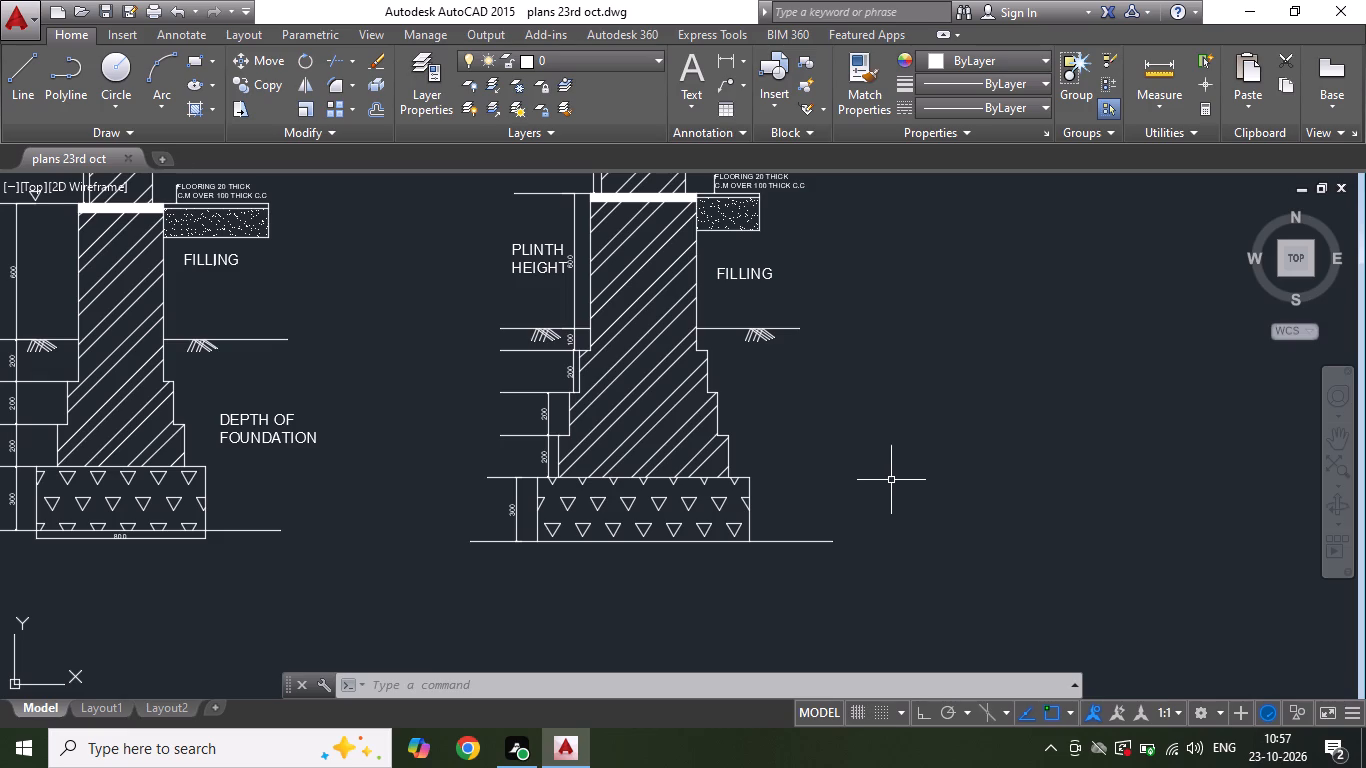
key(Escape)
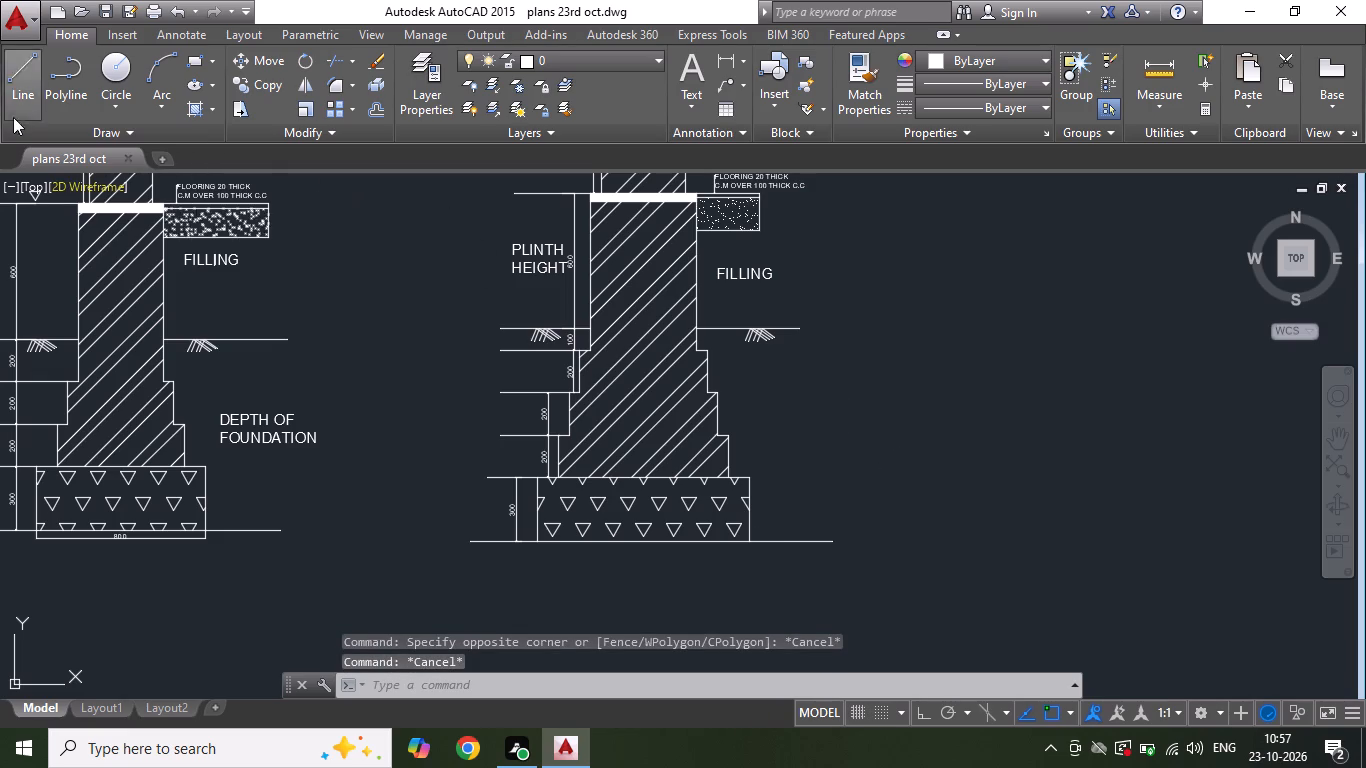
Save the drawing with all three wall sections.
scroll(669, 483, down, 3)
key(ctrl+s)
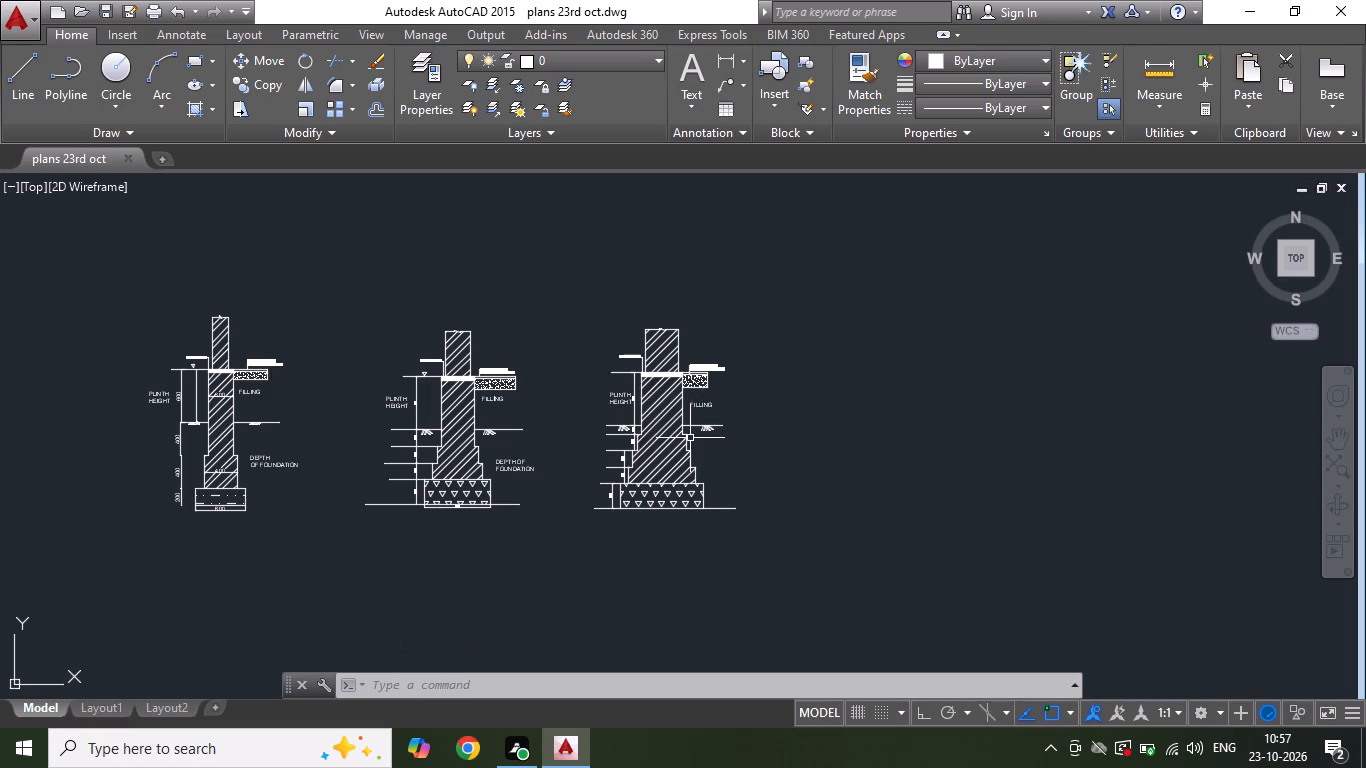
scroll(730, 403, down, 2)
scroll(255, 435, up, 2)
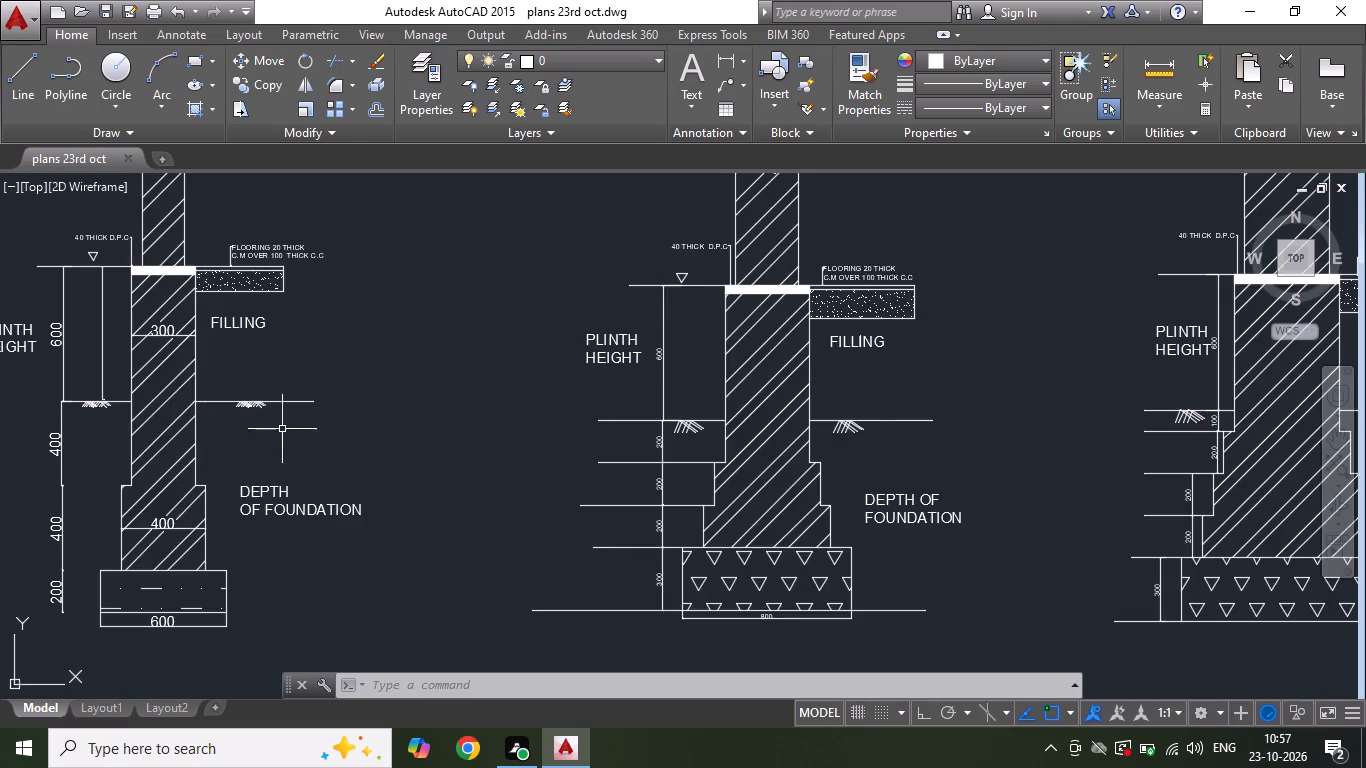
scroll(444, 405, down, 3)
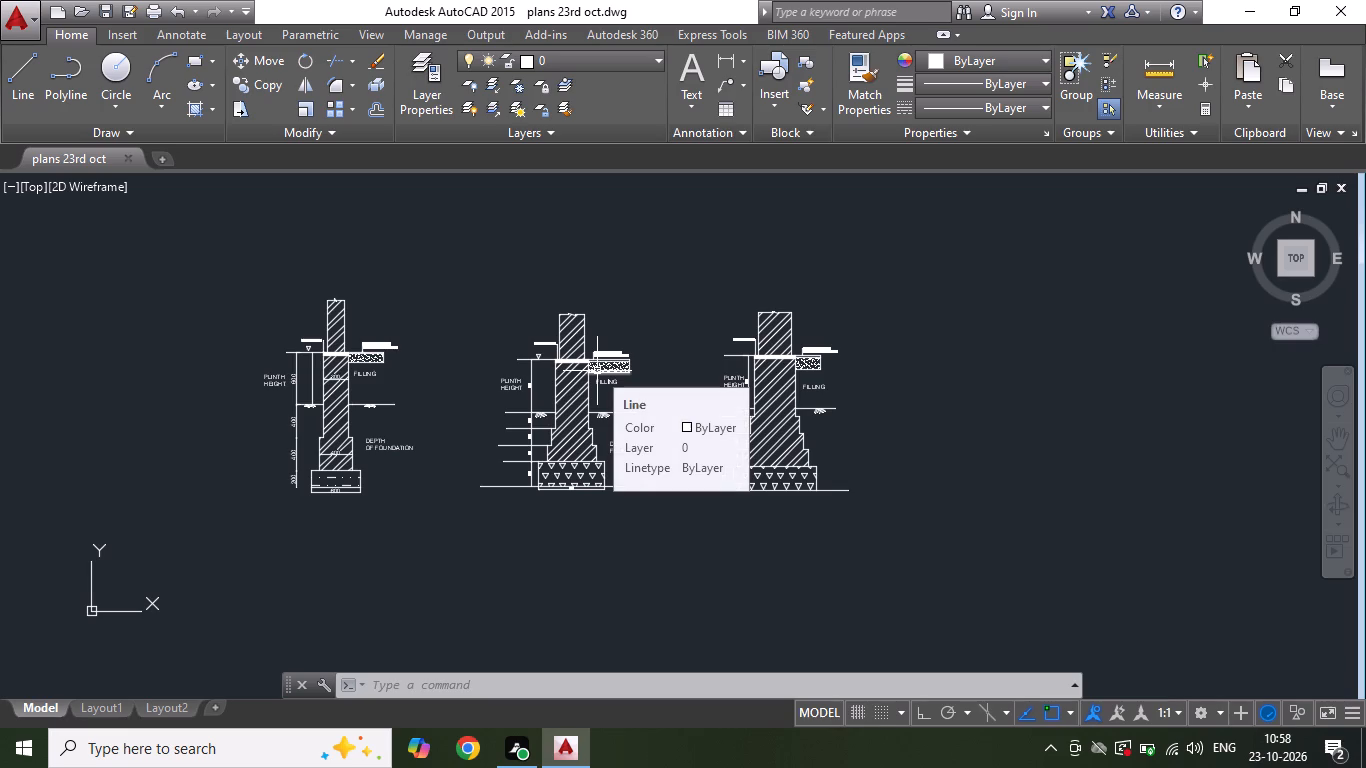
key(Escape)
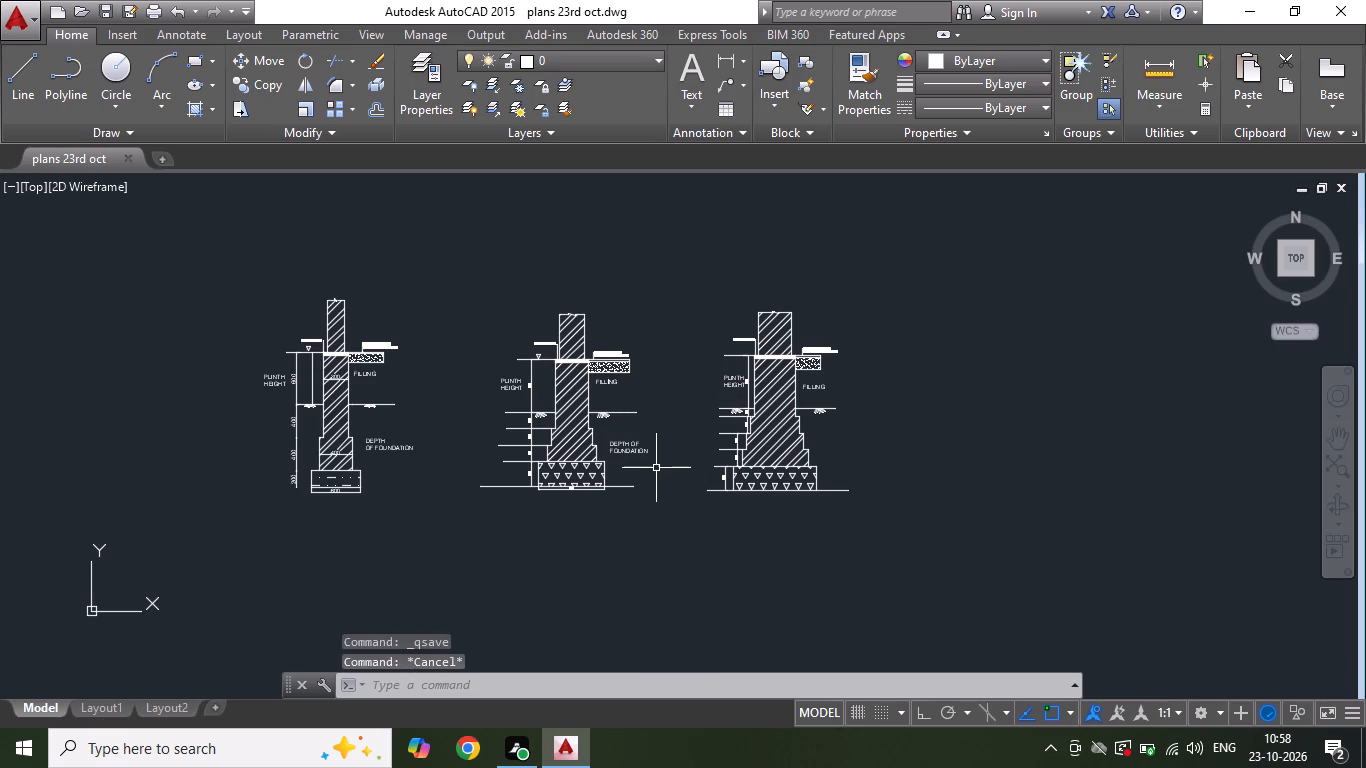
key(ctrl+s)
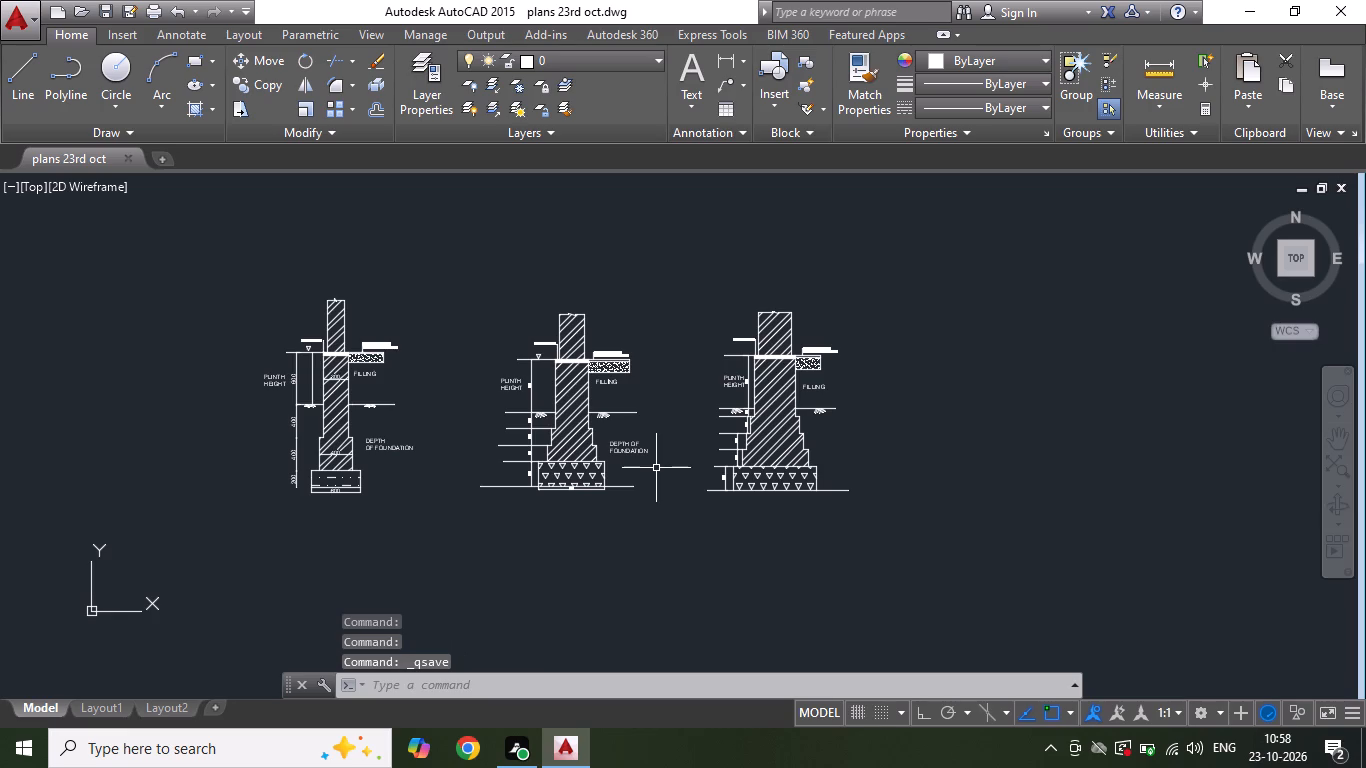
Draw a horizontal line outward from the lower corner of the first wall section's concrete bed, on the filling side.
scroll(653, 485, down, 2)
scroll(683, 445, up, 3)
scroll(737, 426, down, 5)
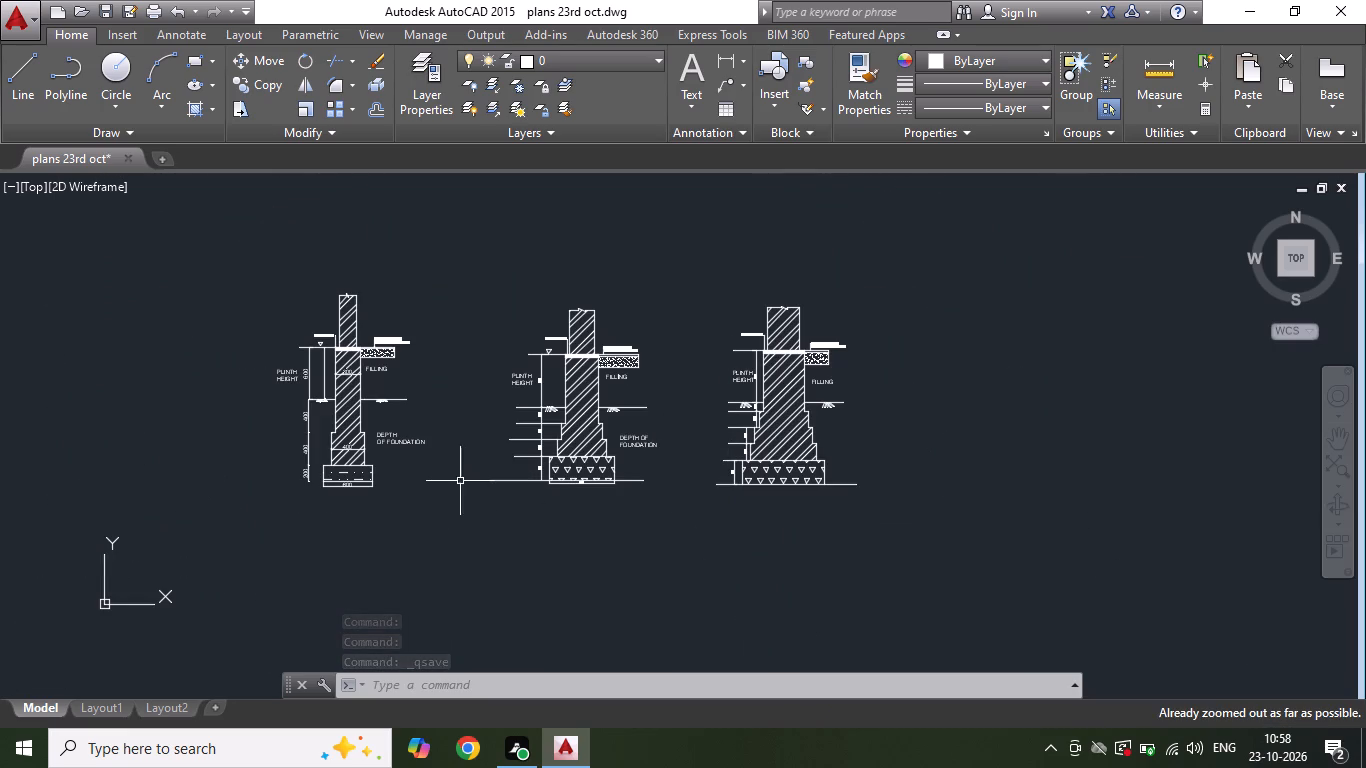
click(25, 64)
scroll(415, 455, up, 1)
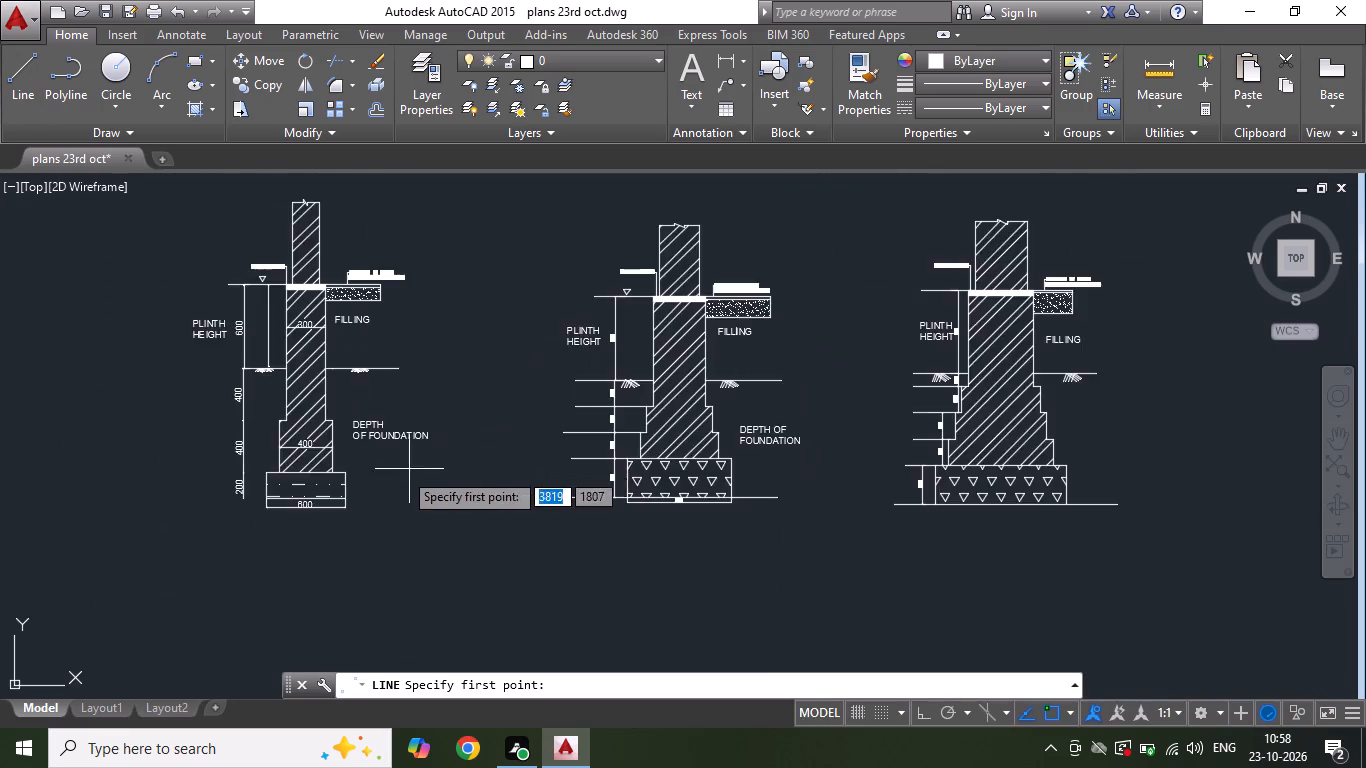
scroll(382, 479, up, 1)
click(347, 493)
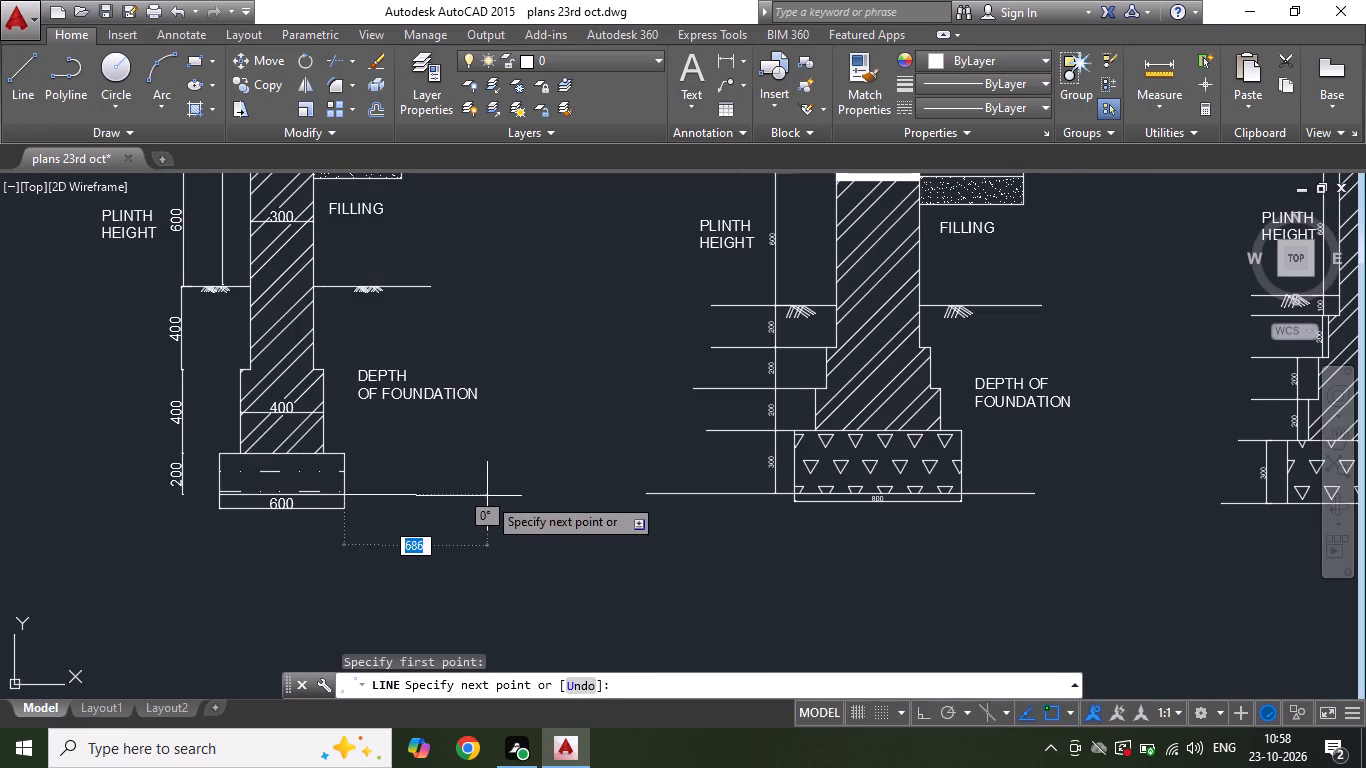
key(F8)
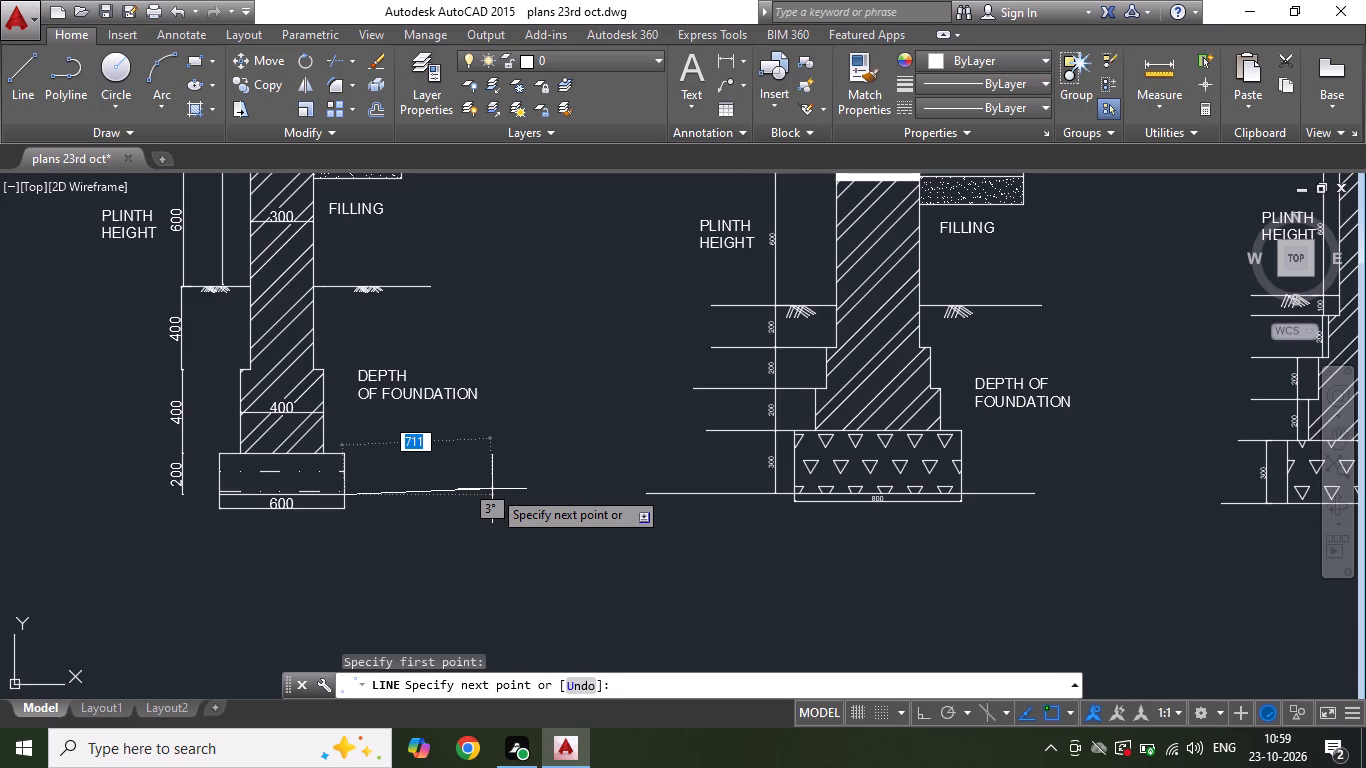
key(Escape)
click(530, 397)
click(533, 490)
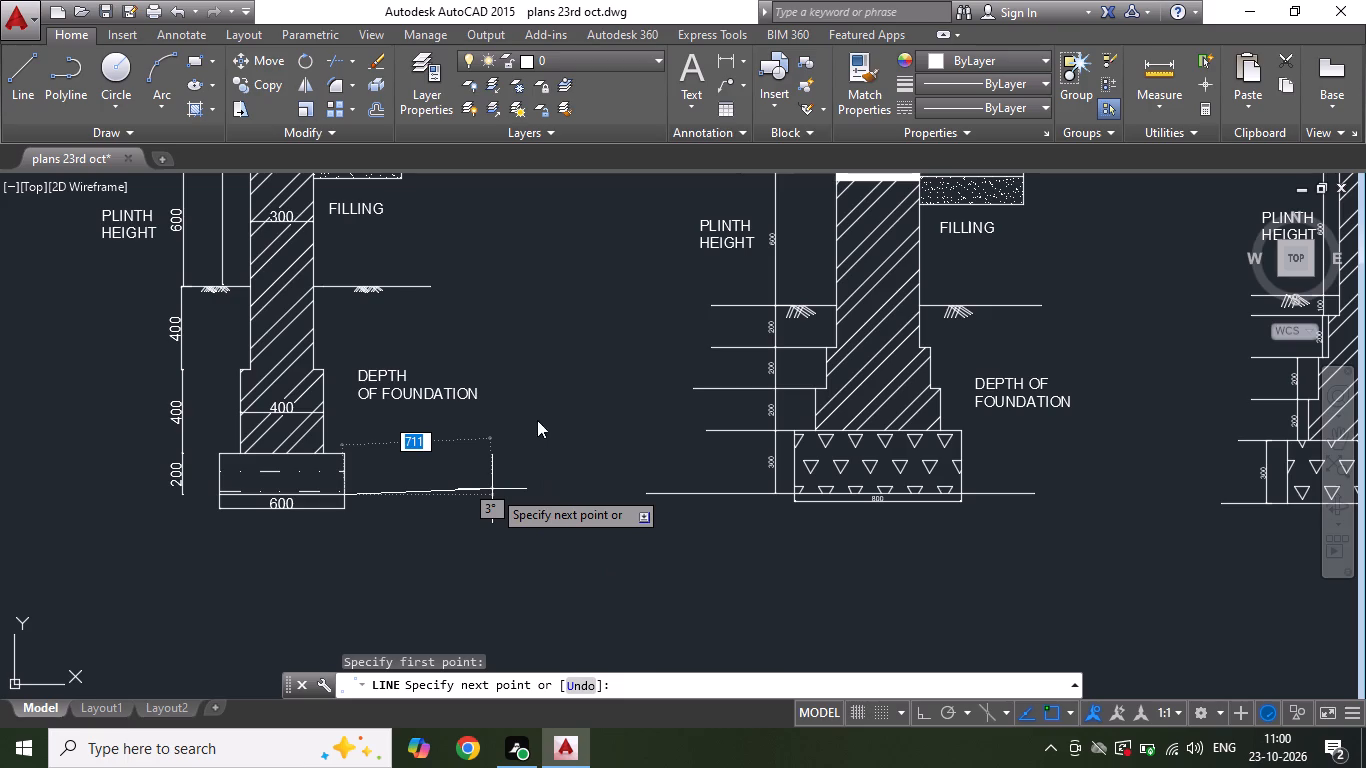
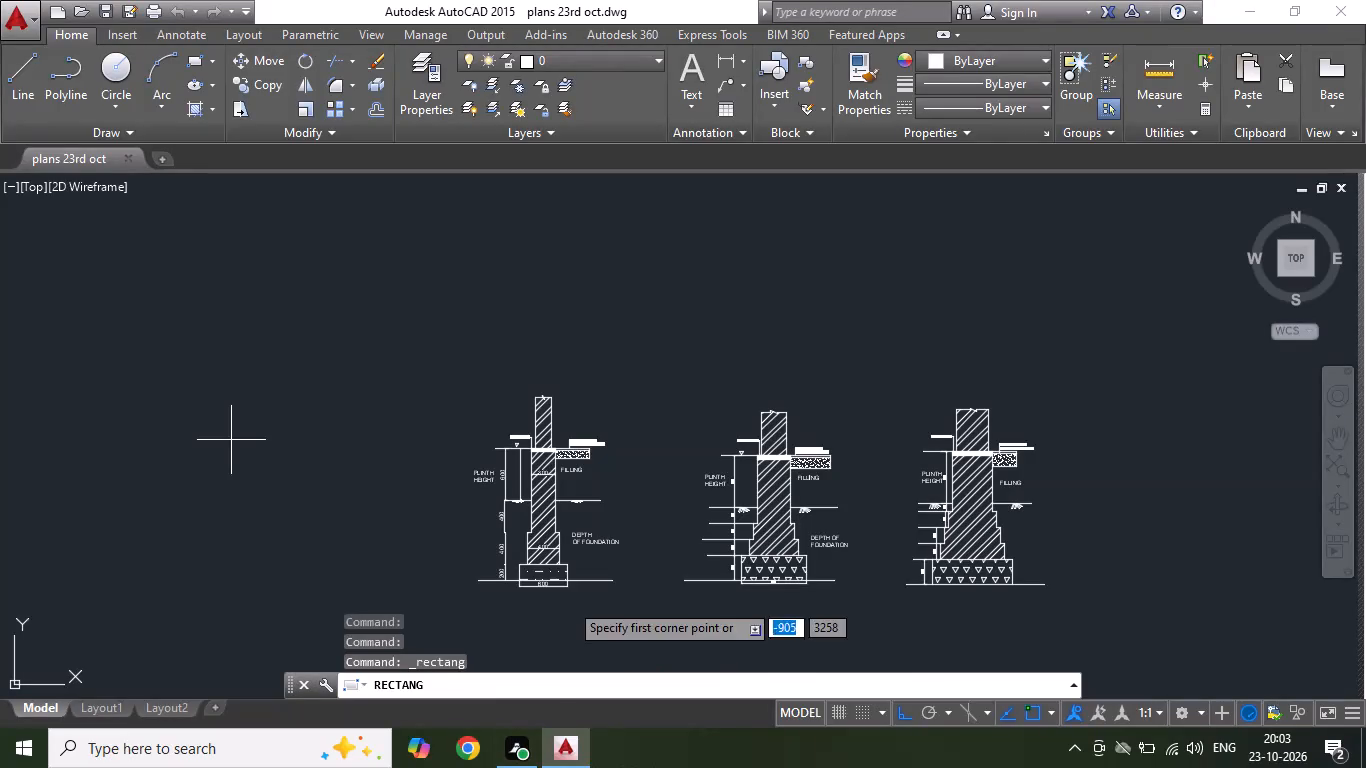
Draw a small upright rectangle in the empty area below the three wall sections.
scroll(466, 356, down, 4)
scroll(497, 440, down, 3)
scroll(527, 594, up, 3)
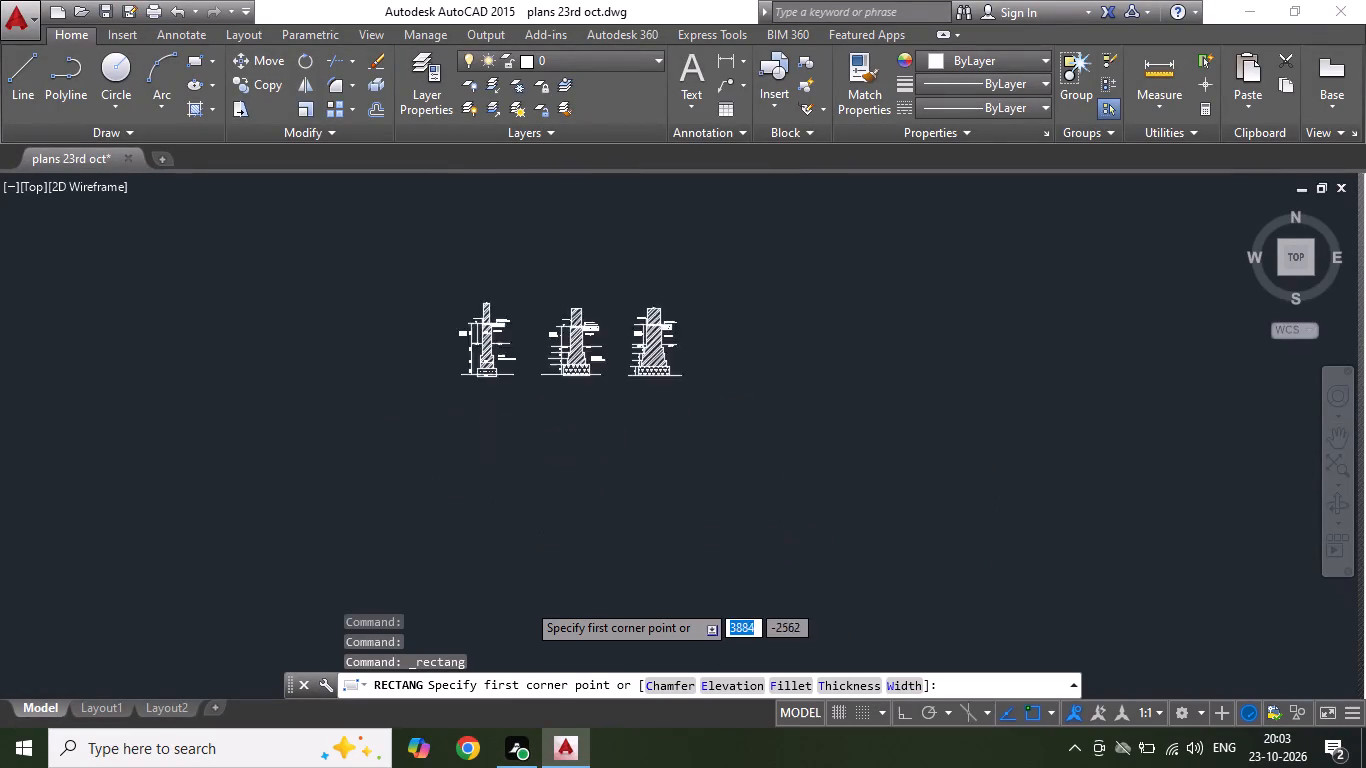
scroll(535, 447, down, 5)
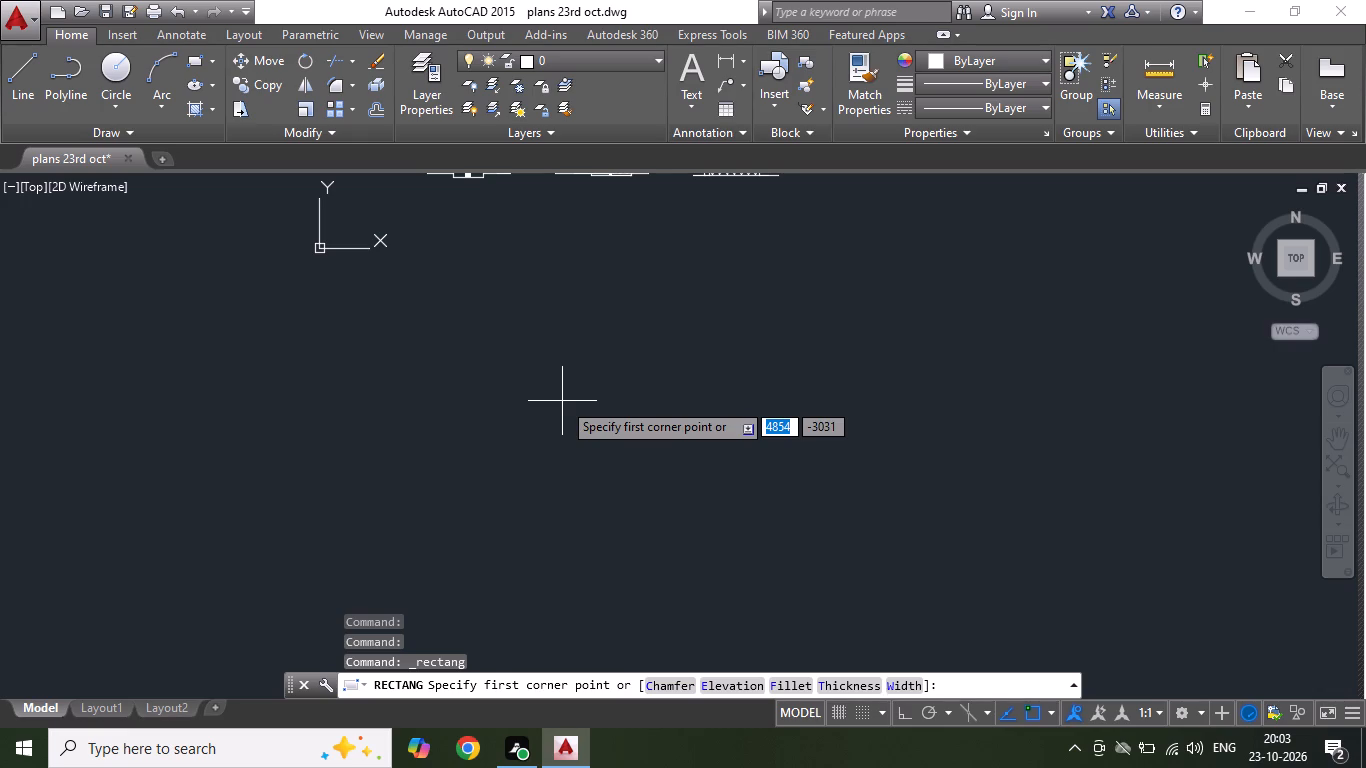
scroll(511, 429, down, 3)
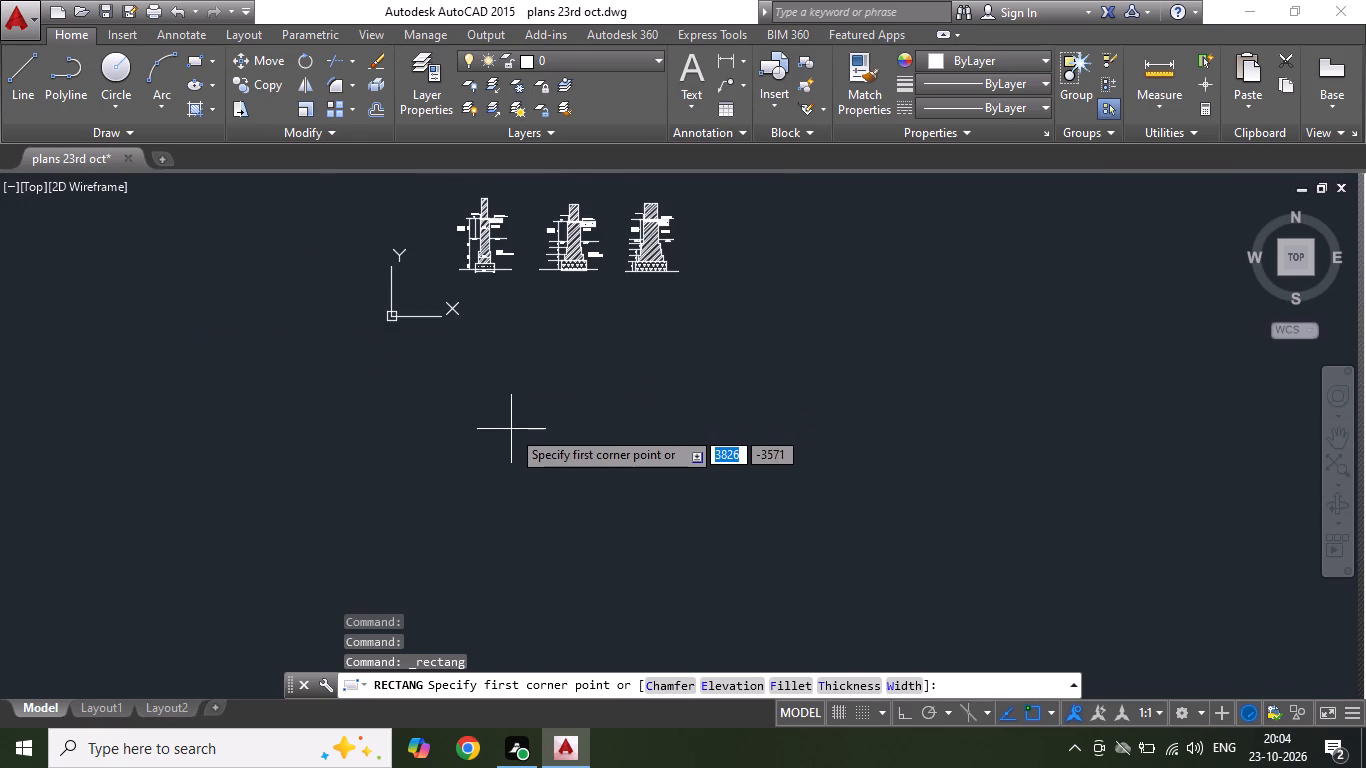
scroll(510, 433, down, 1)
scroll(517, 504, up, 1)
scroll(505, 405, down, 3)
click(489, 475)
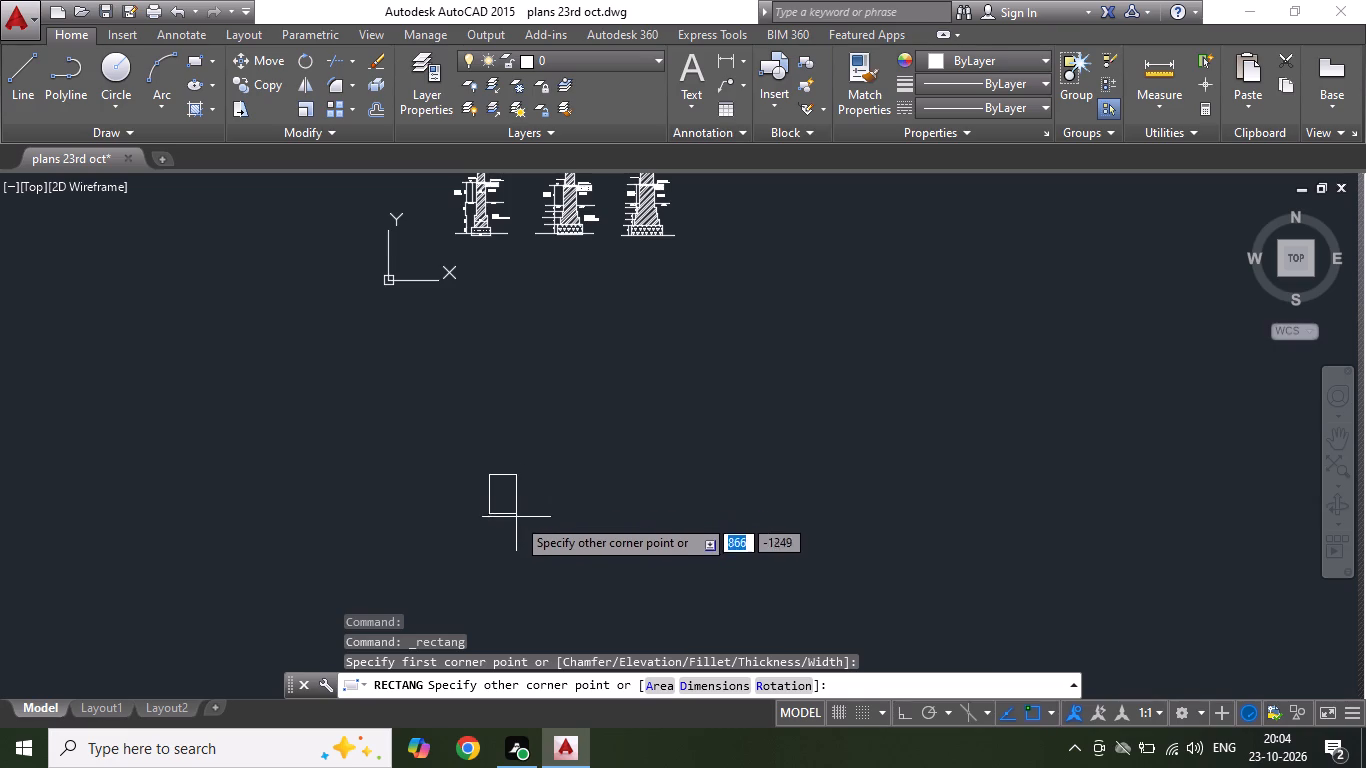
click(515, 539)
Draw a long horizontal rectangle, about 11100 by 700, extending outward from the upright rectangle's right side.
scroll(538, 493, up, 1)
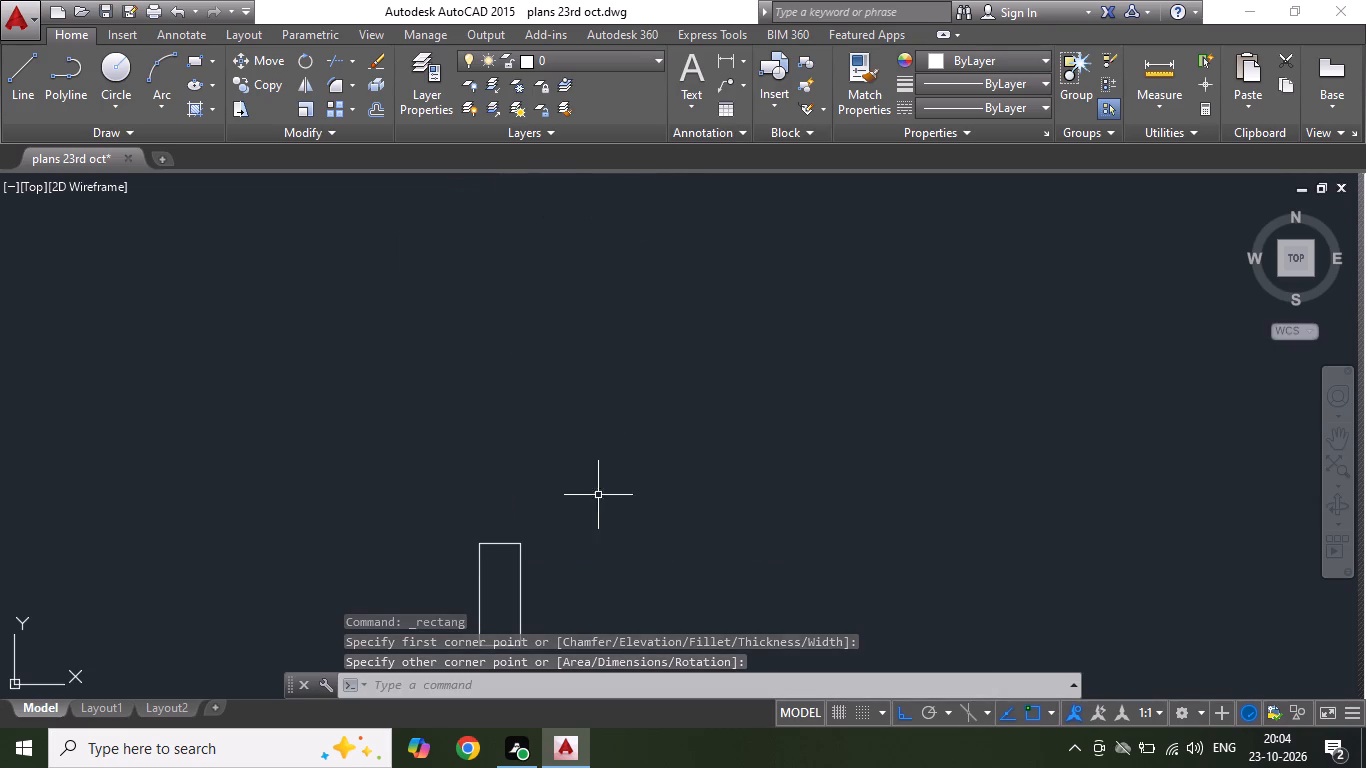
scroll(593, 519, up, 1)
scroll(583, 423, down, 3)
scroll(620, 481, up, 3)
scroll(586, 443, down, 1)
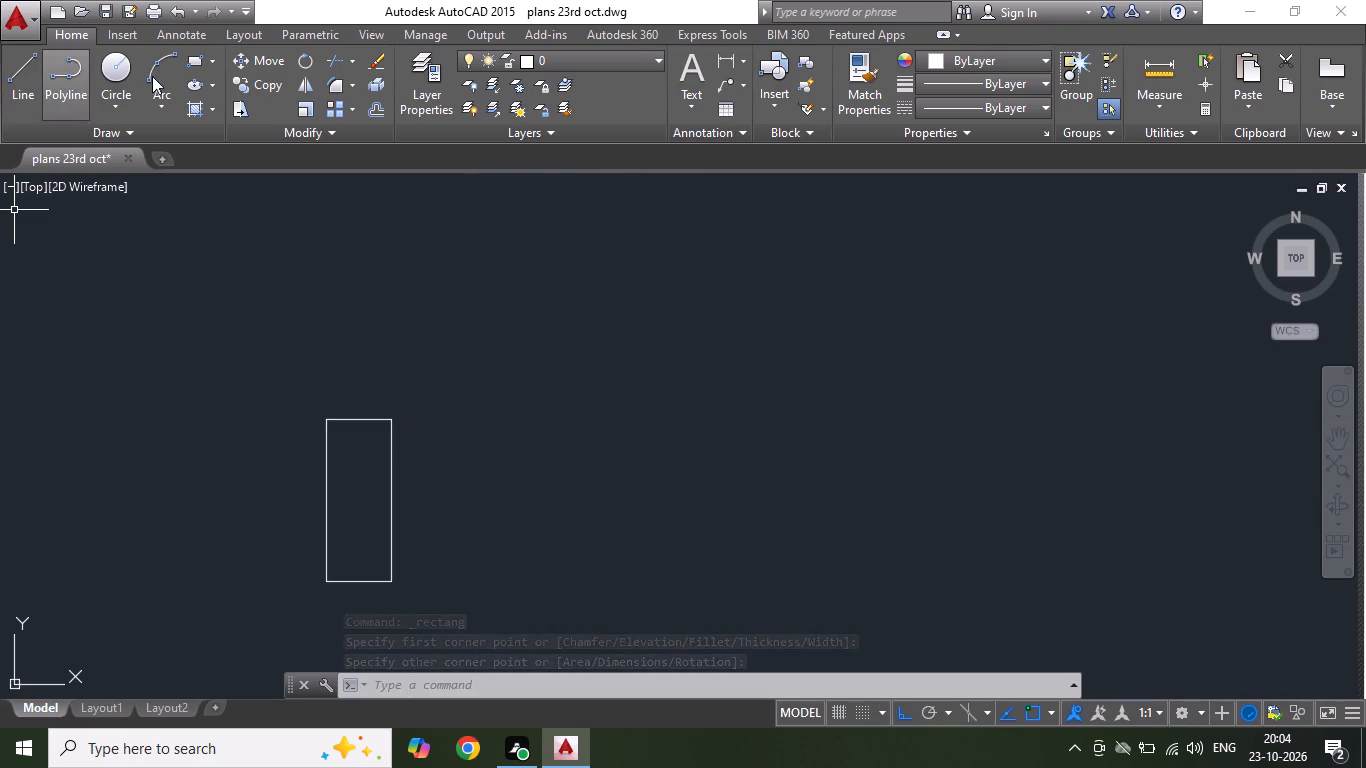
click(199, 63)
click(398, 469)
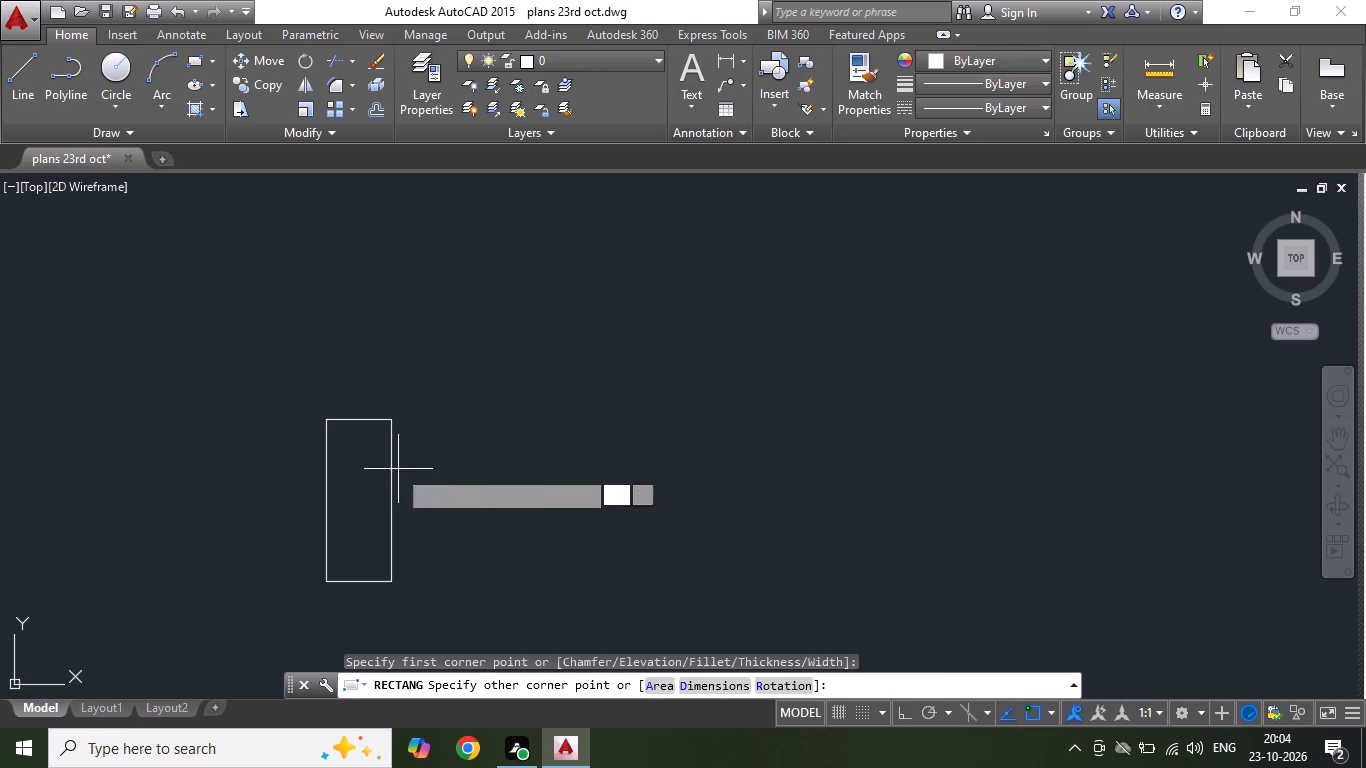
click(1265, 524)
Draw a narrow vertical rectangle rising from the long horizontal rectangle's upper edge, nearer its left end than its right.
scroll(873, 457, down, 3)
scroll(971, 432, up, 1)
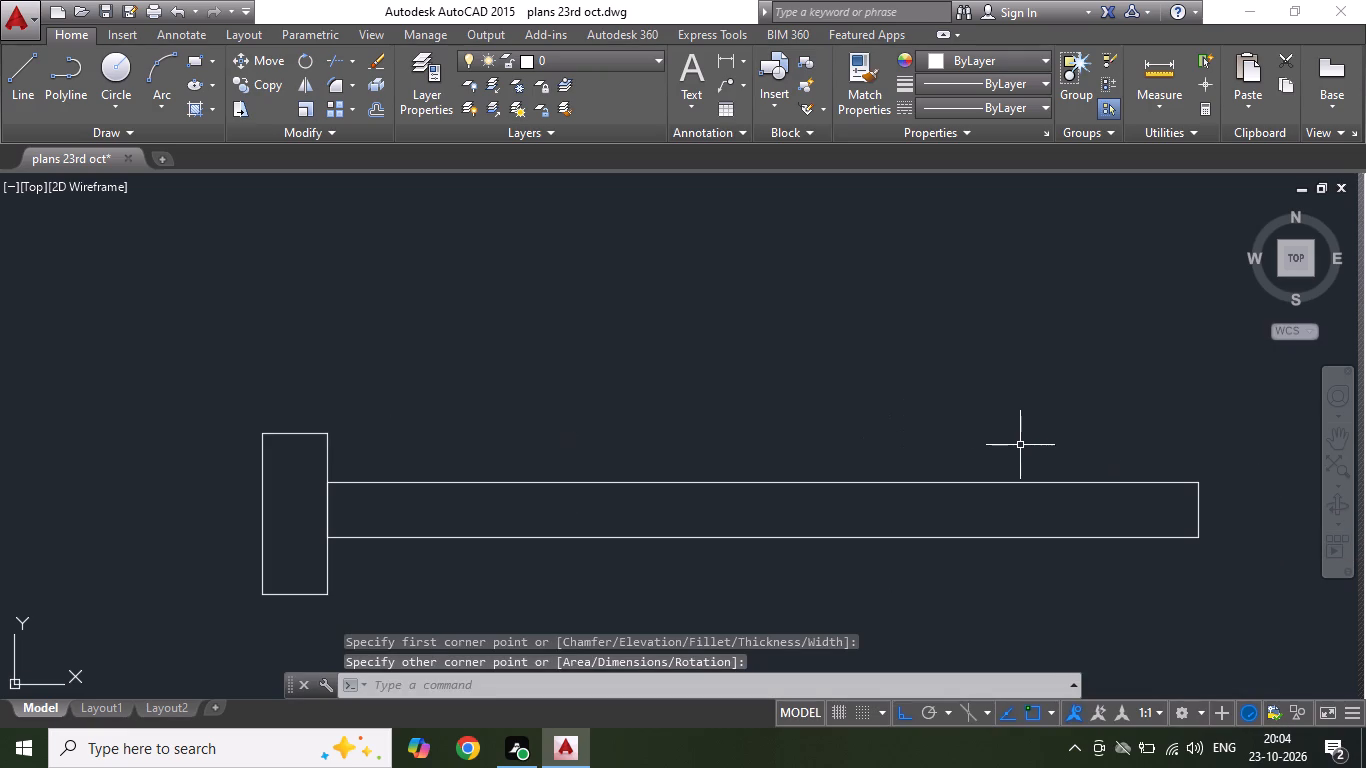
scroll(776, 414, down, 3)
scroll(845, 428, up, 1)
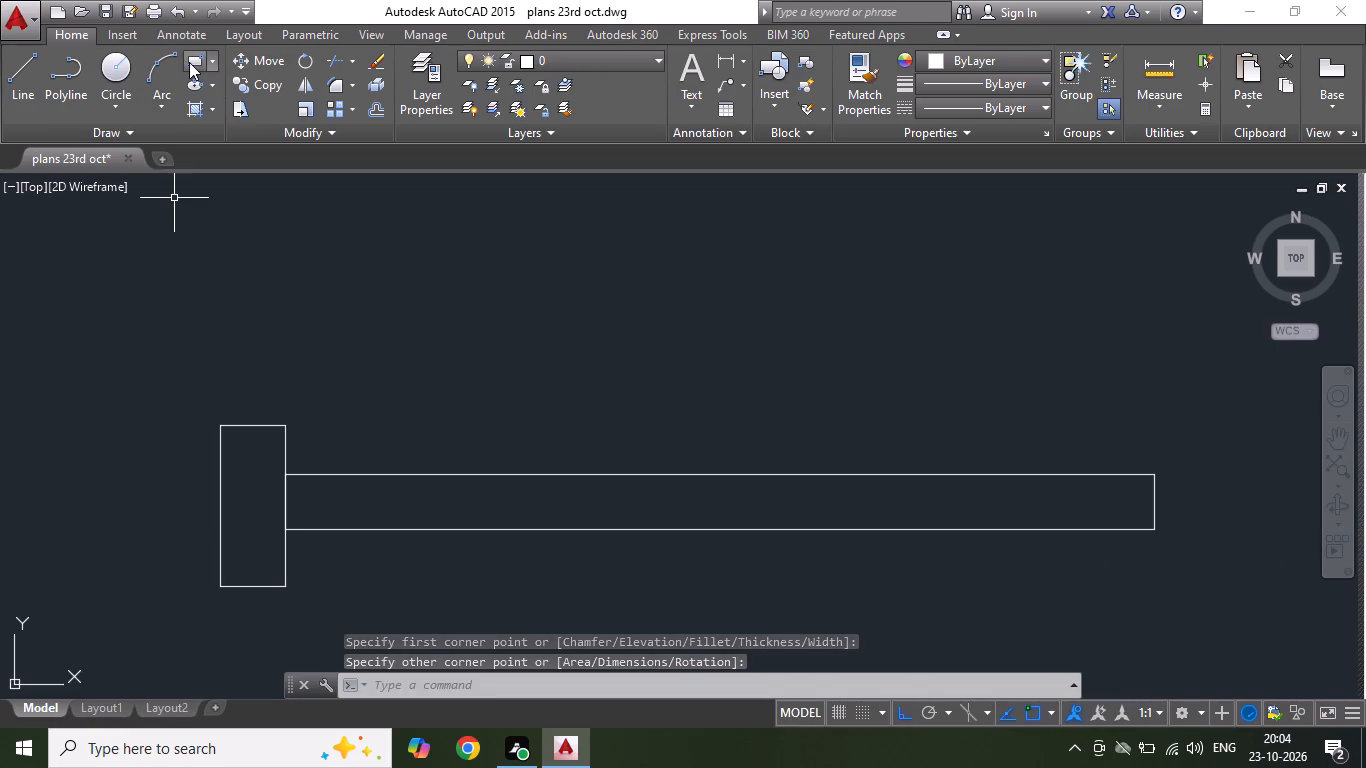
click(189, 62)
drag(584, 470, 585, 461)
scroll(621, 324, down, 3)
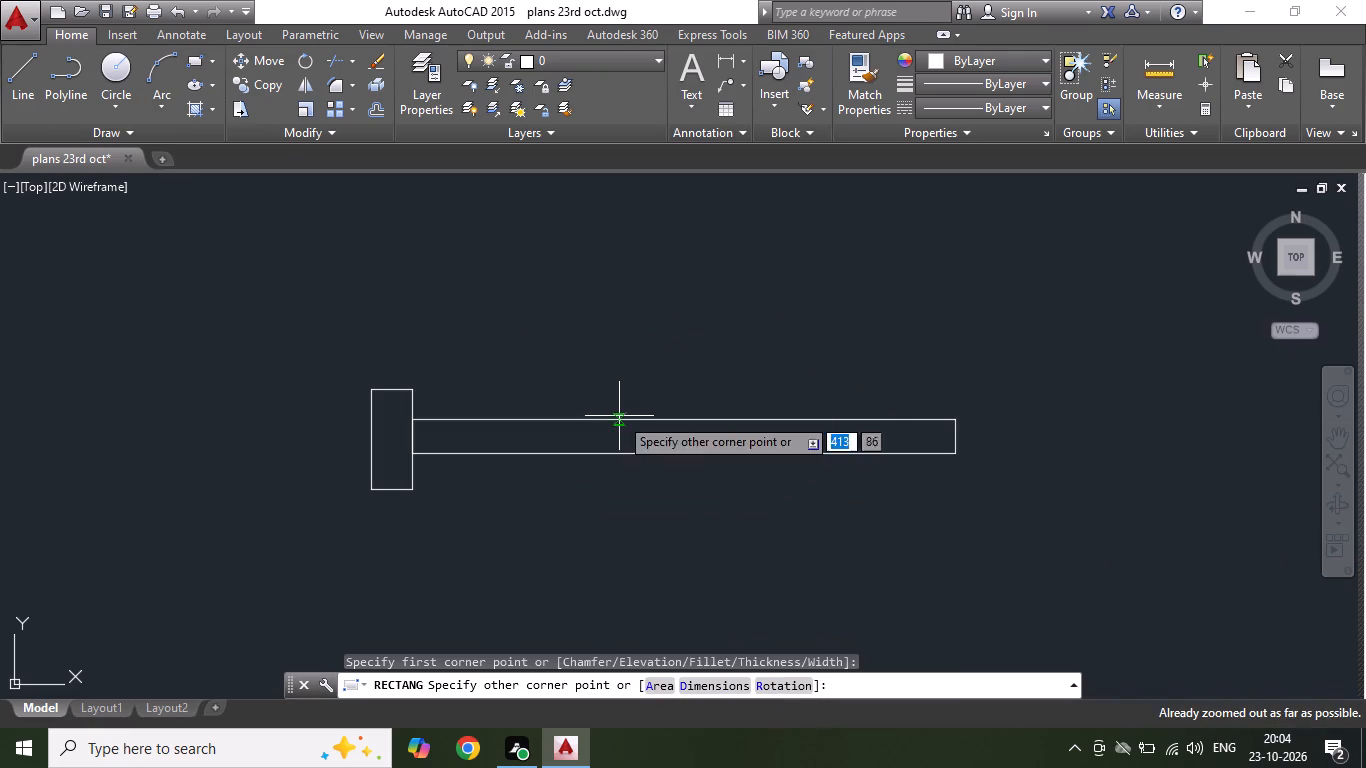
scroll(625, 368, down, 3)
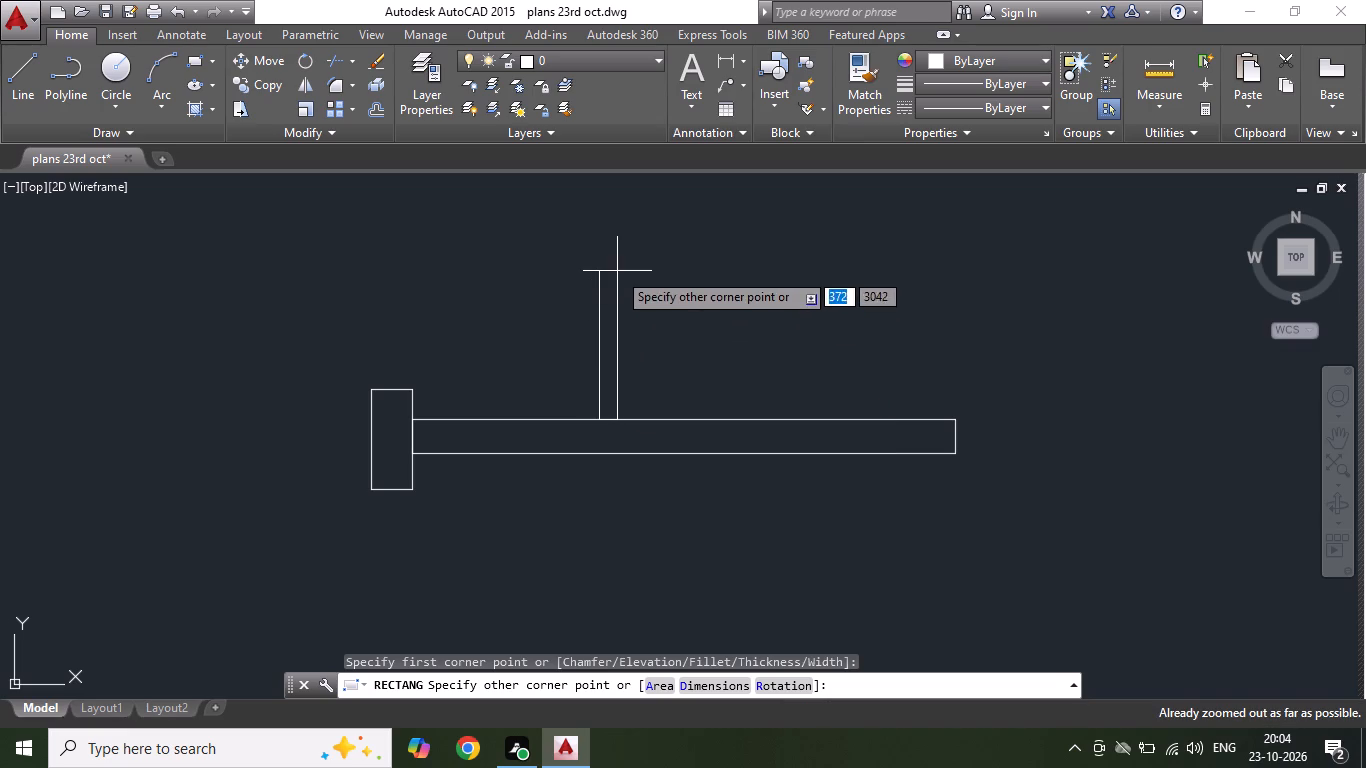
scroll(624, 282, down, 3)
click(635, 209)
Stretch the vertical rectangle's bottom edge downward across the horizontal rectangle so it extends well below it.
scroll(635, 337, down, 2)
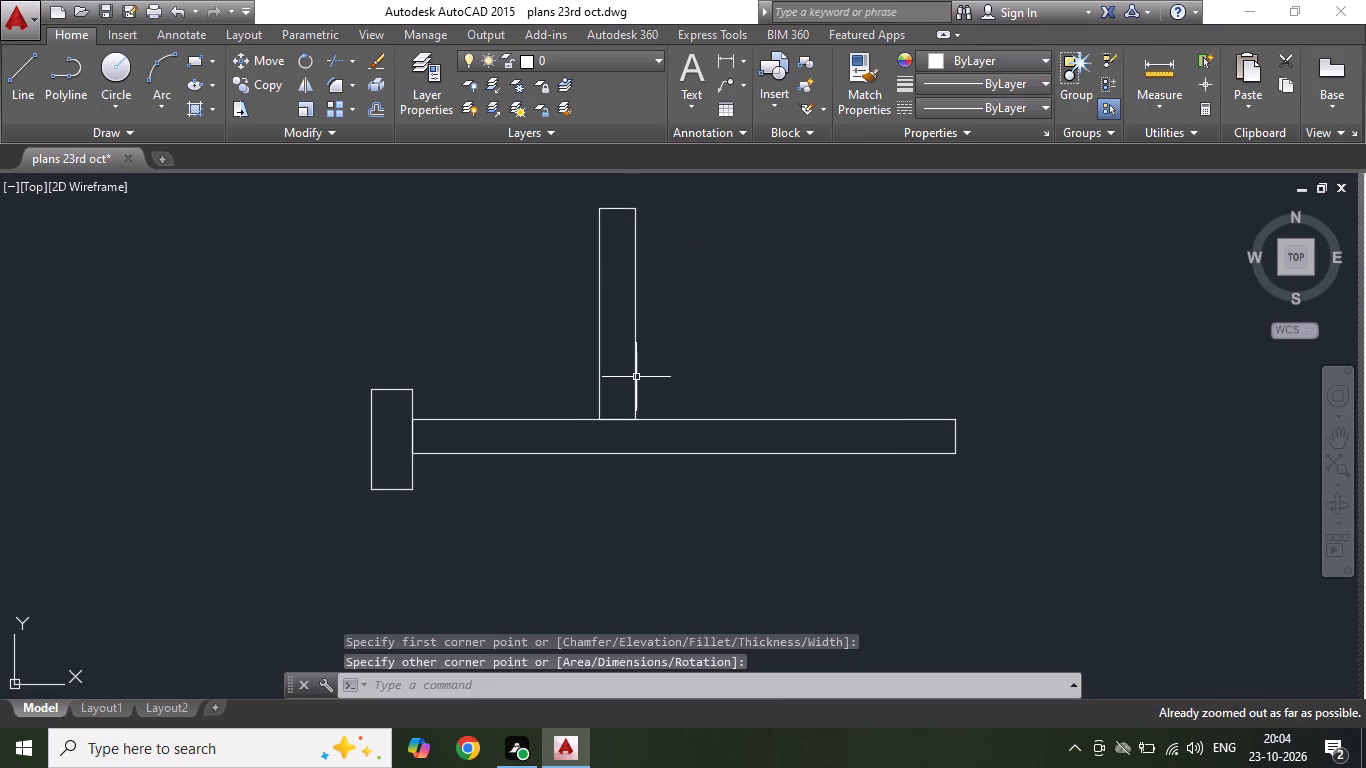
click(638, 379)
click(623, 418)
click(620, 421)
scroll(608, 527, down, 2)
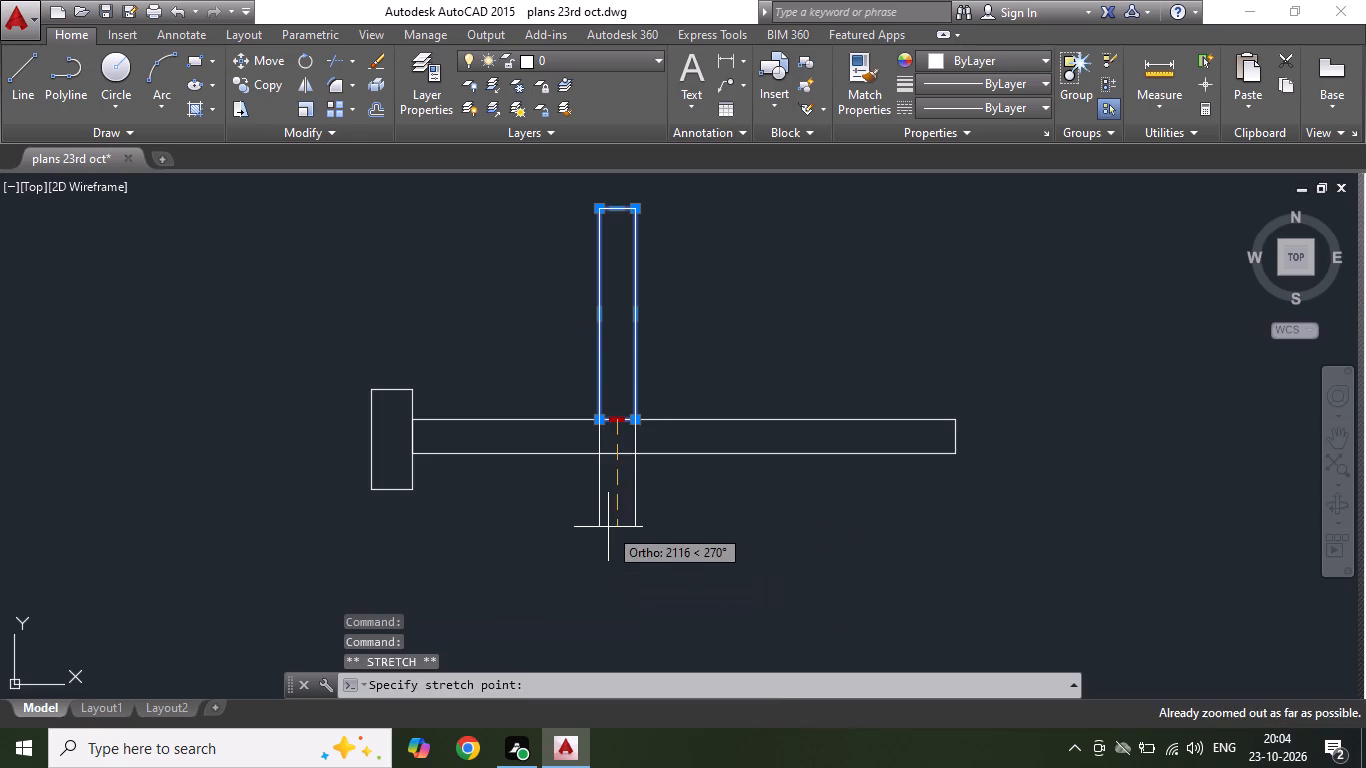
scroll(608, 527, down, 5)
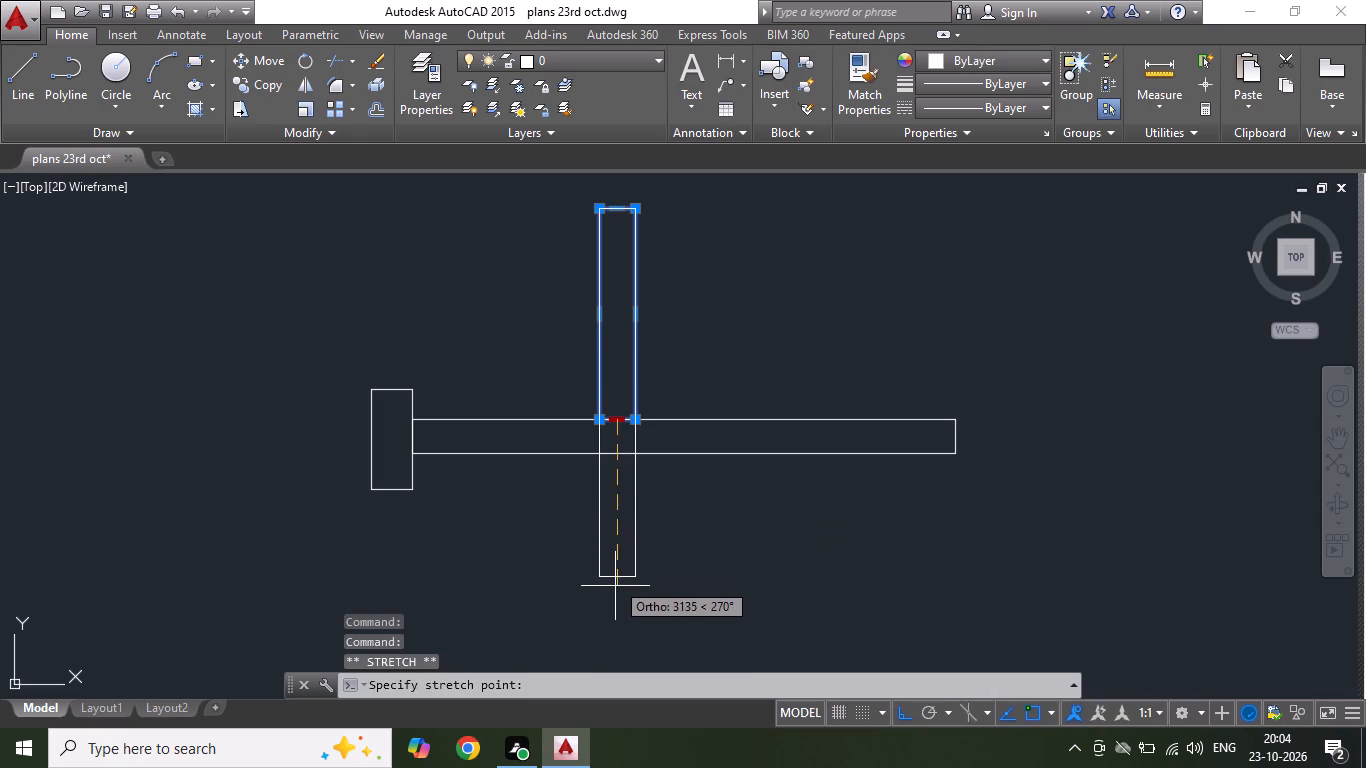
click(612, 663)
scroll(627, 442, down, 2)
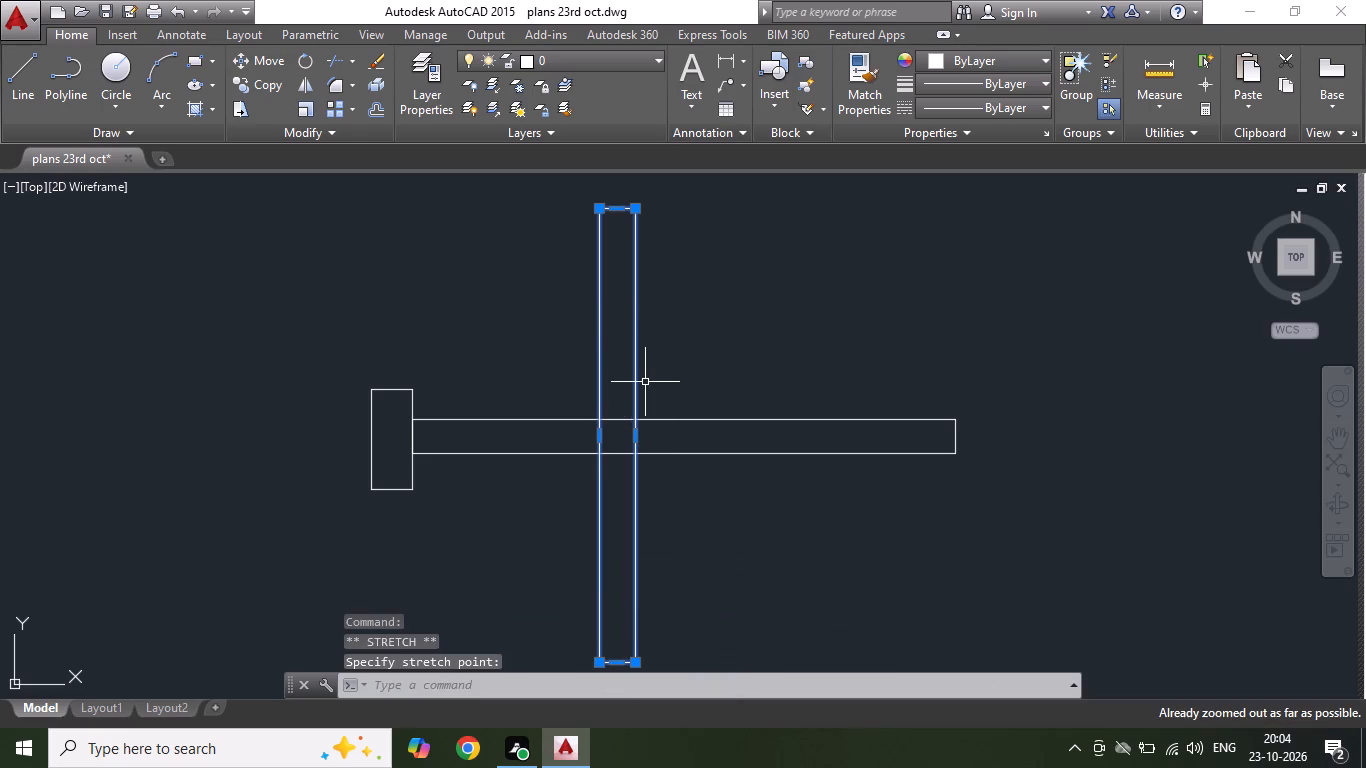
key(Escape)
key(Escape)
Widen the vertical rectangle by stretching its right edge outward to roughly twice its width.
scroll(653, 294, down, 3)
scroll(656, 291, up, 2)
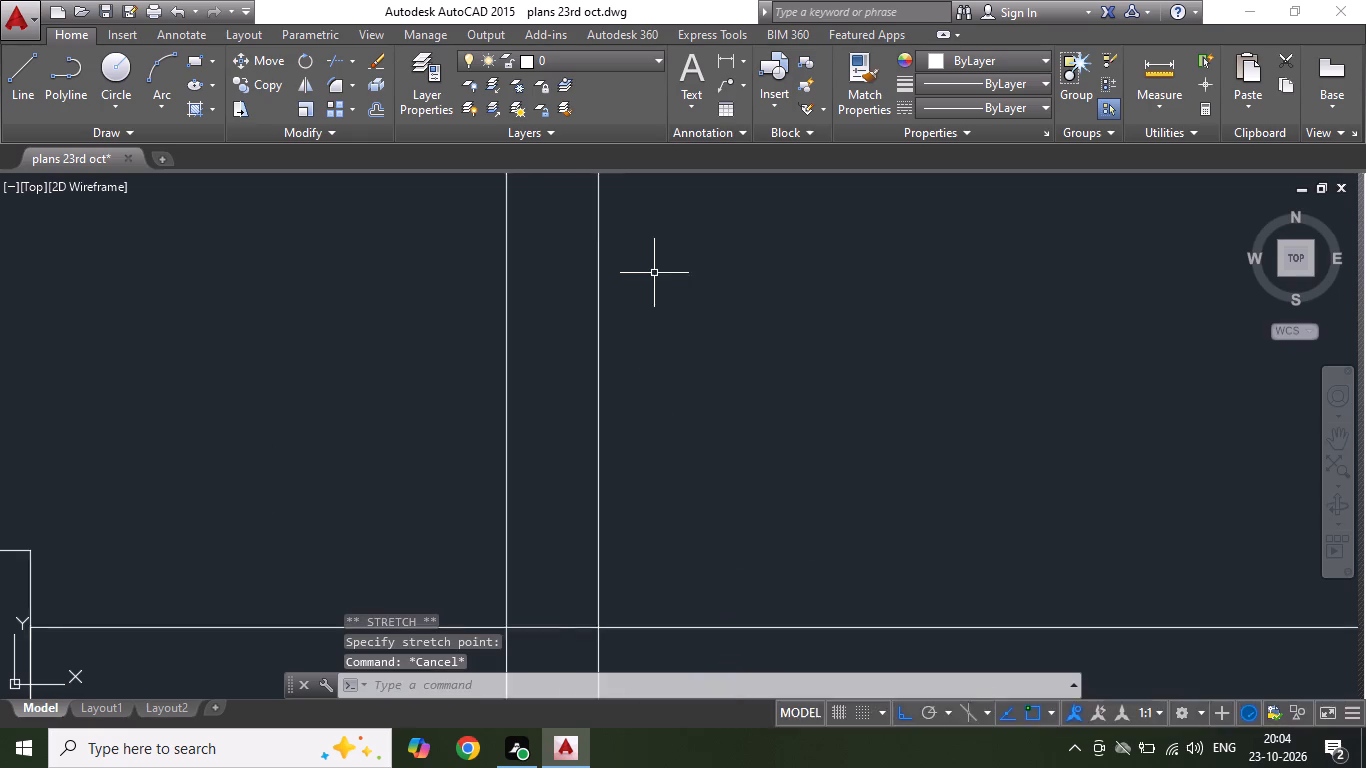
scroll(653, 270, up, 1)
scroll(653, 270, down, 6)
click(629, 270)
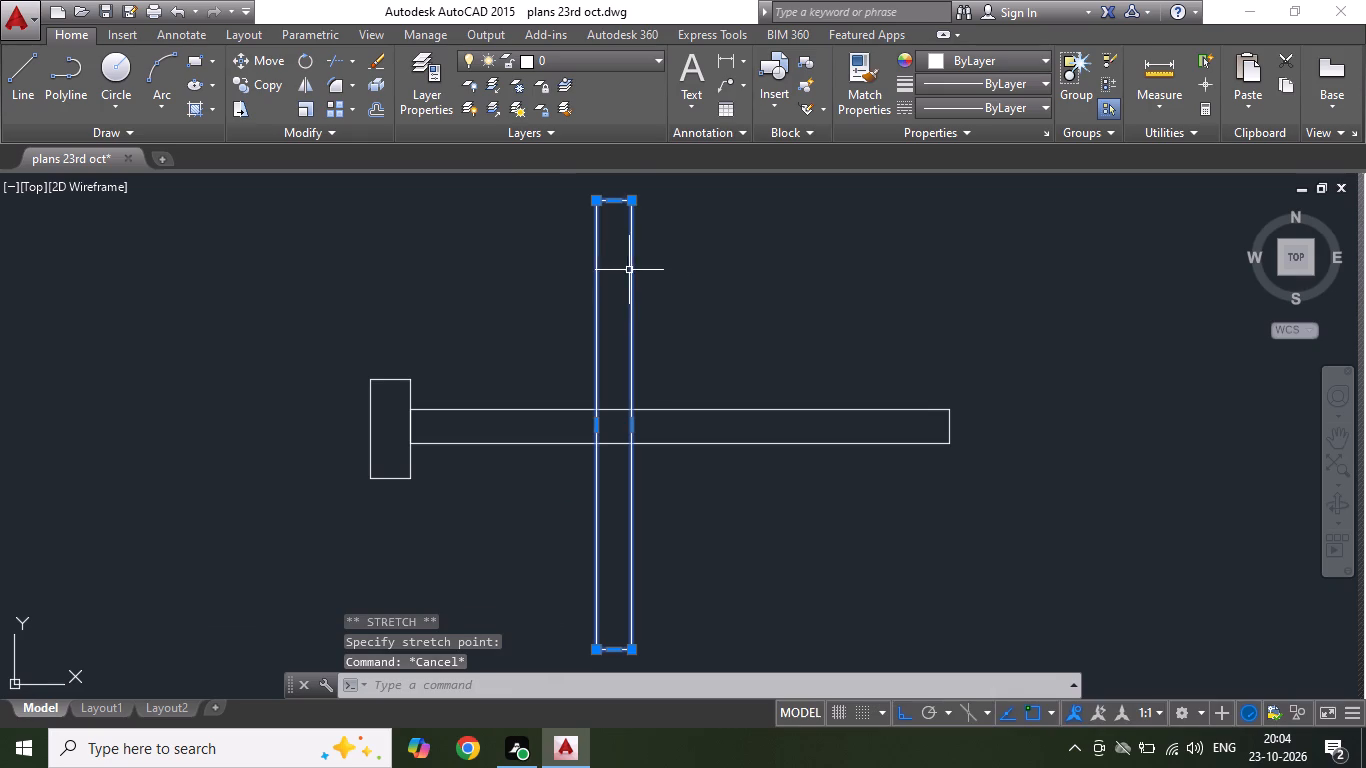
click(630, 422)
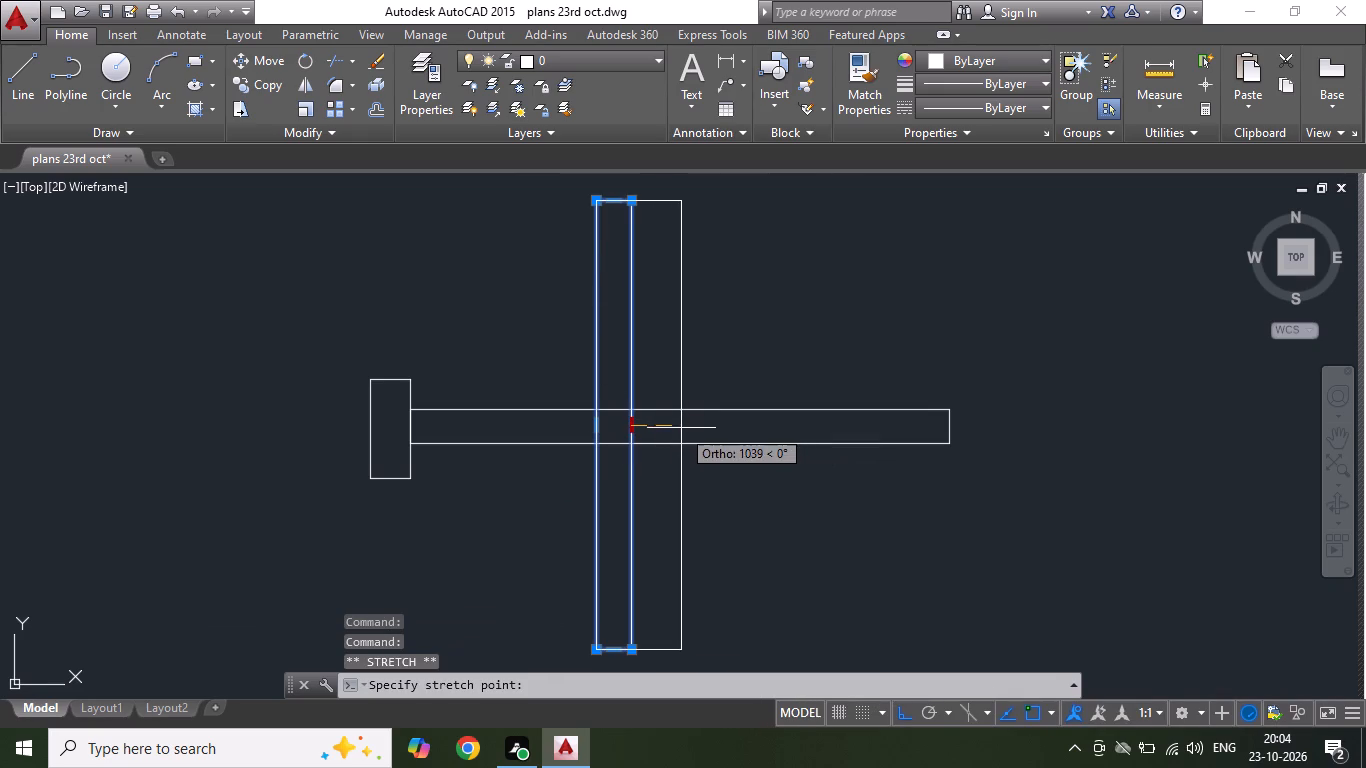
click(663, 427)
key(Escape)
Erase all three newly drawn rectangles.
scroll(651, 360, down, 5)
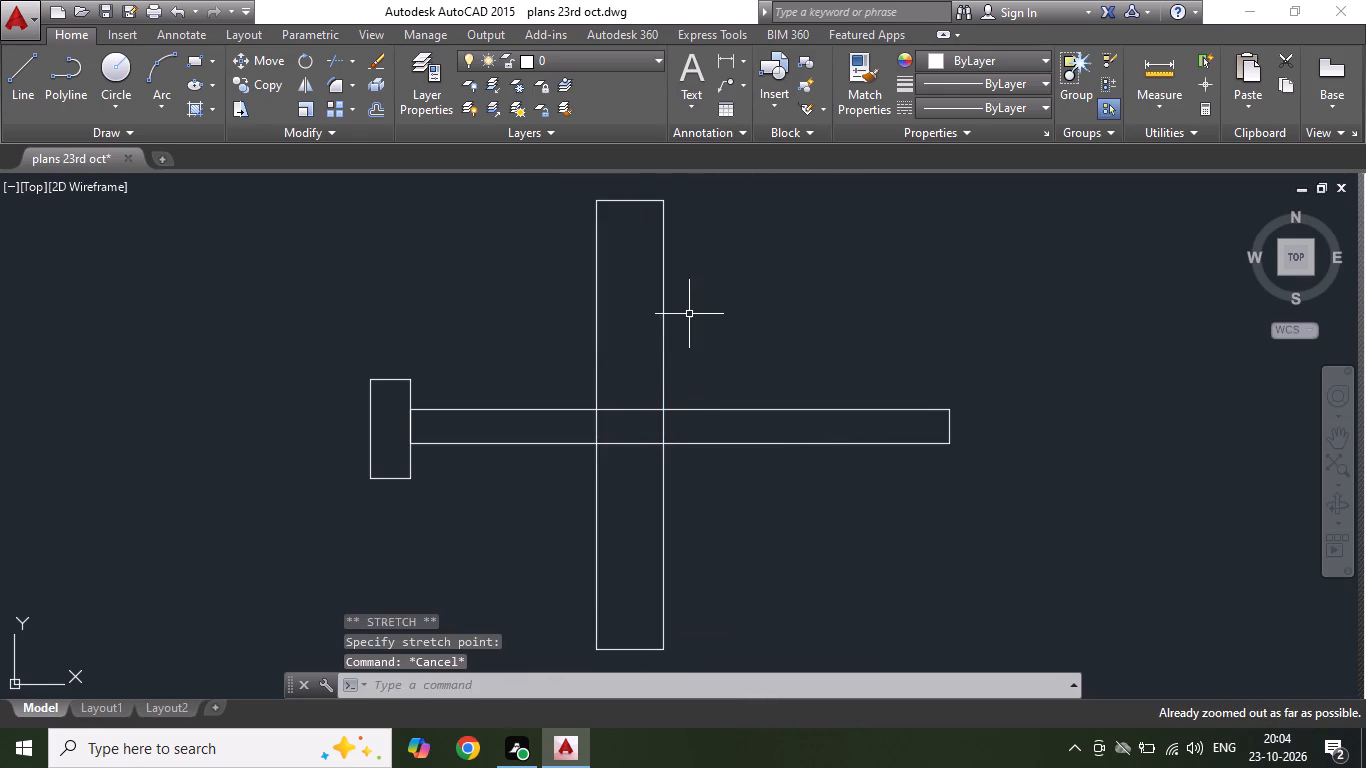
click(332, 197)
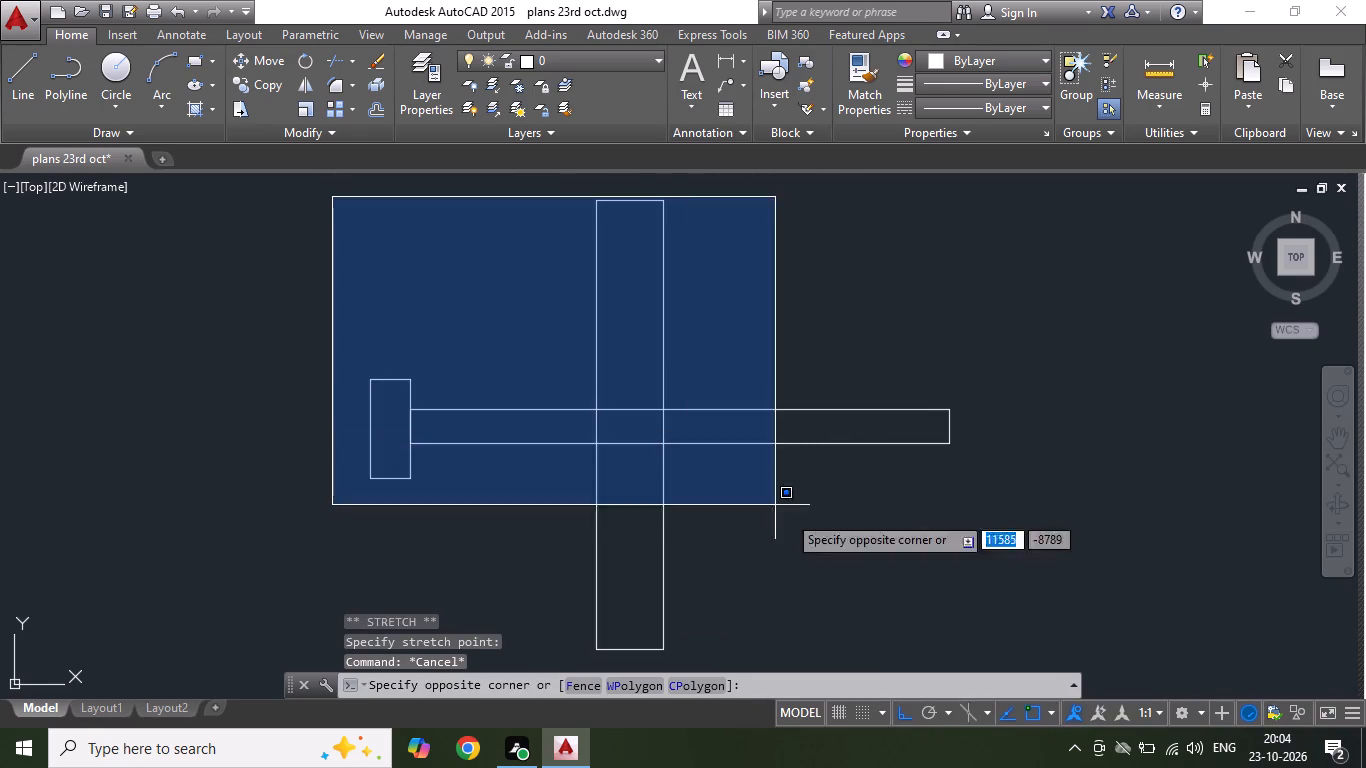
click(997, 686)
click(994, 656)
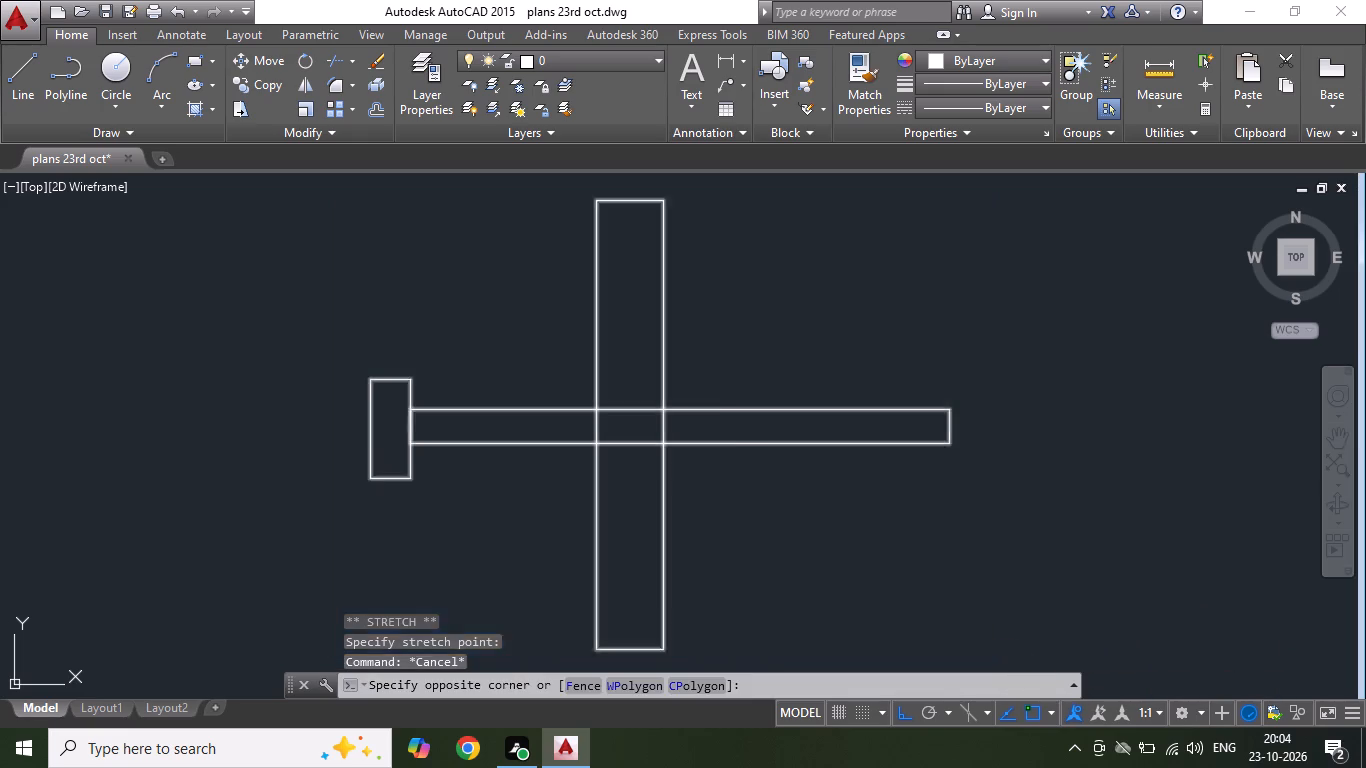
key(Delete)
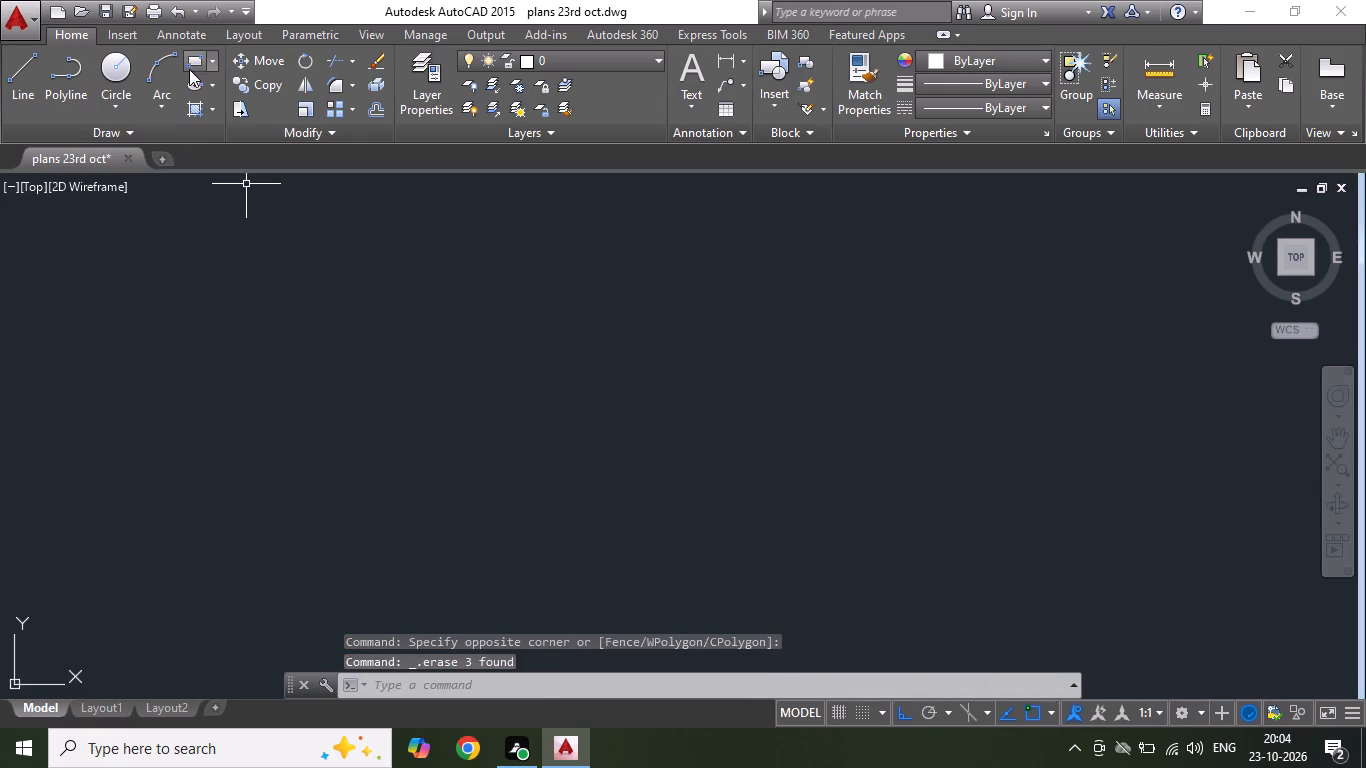
Draw a smaller upright rectangle, about 70 wide and 300 high, in the cleared area.
click(190, 64)
scroll(434, 284, up, 6)
click(404, 296)
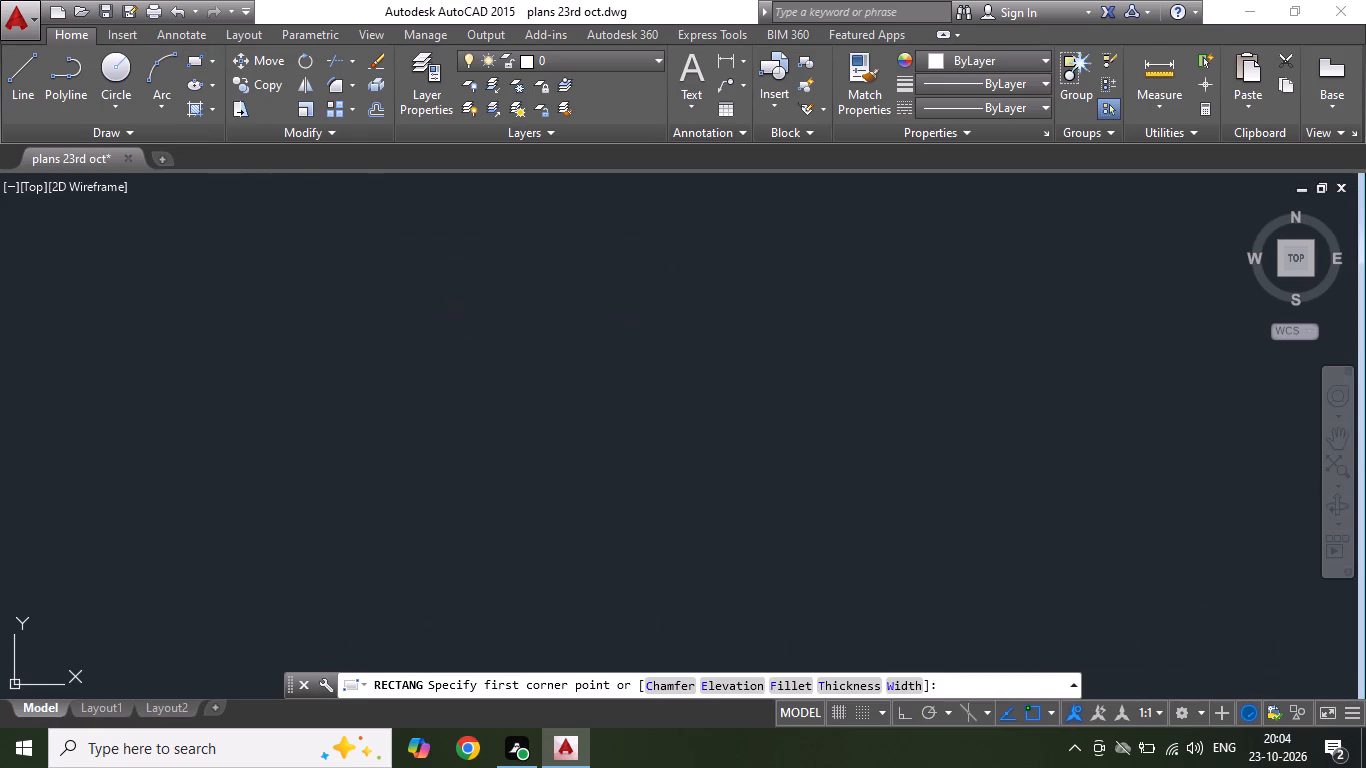
click(463, 534)
Draw a horizontal rectangle about 1250 long outward from the upper part of the upright rectangle's right side.
click(201, 68)
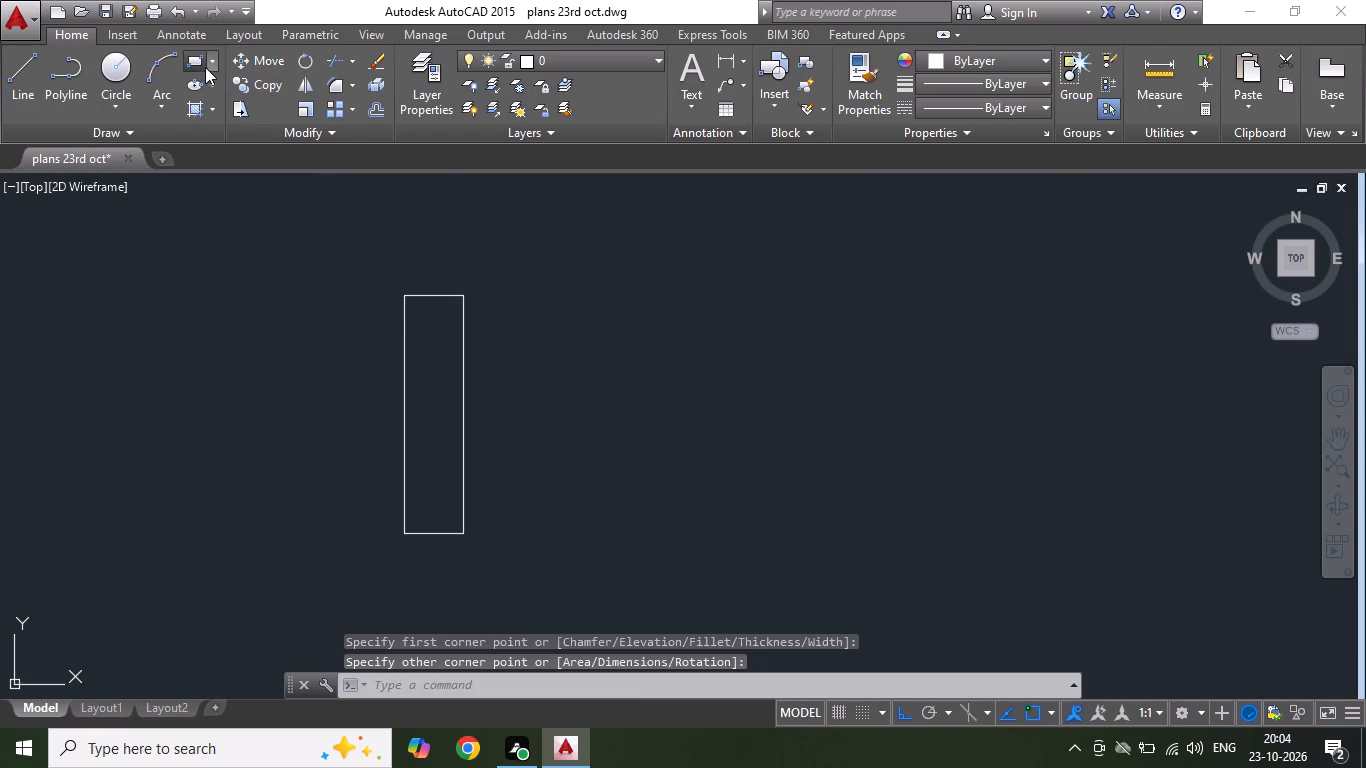
click(462, 360)
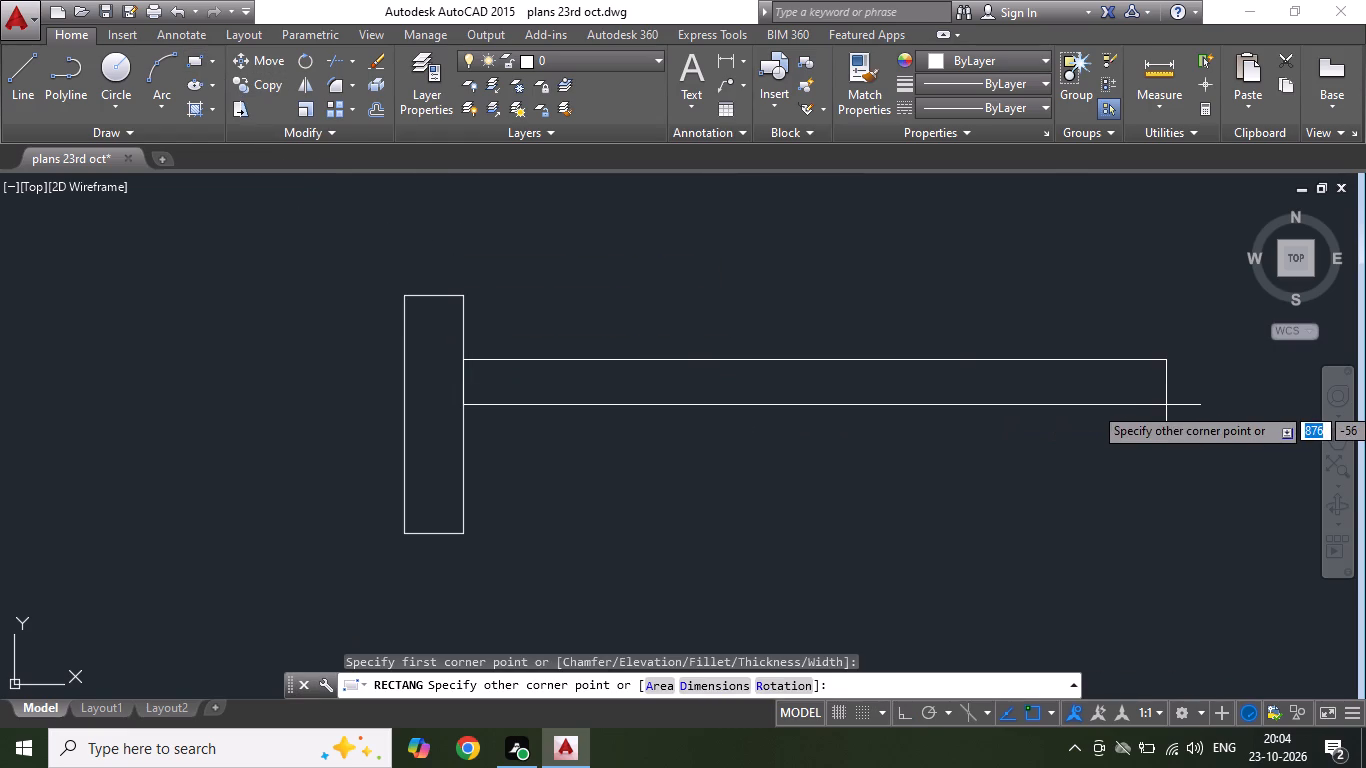
scroll(1172, 408, down, 4)
scroll(1206, 408, up, 3)
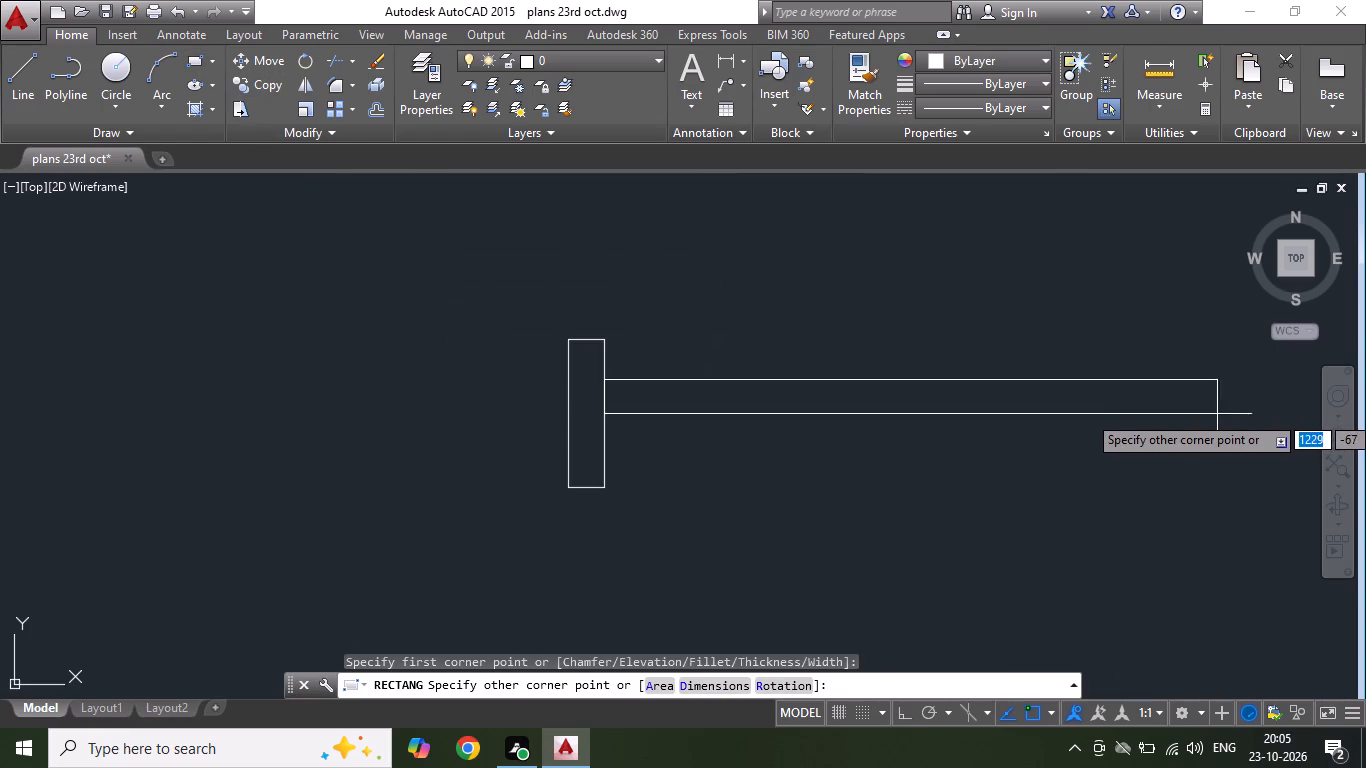
click(1230, 421)
Draw a tall vertical rectangle crossing the horizontal rectangle near its middle, extending above and below it.
scroll(790, 465, down, 4)
scroll(836, 465, up, 2)
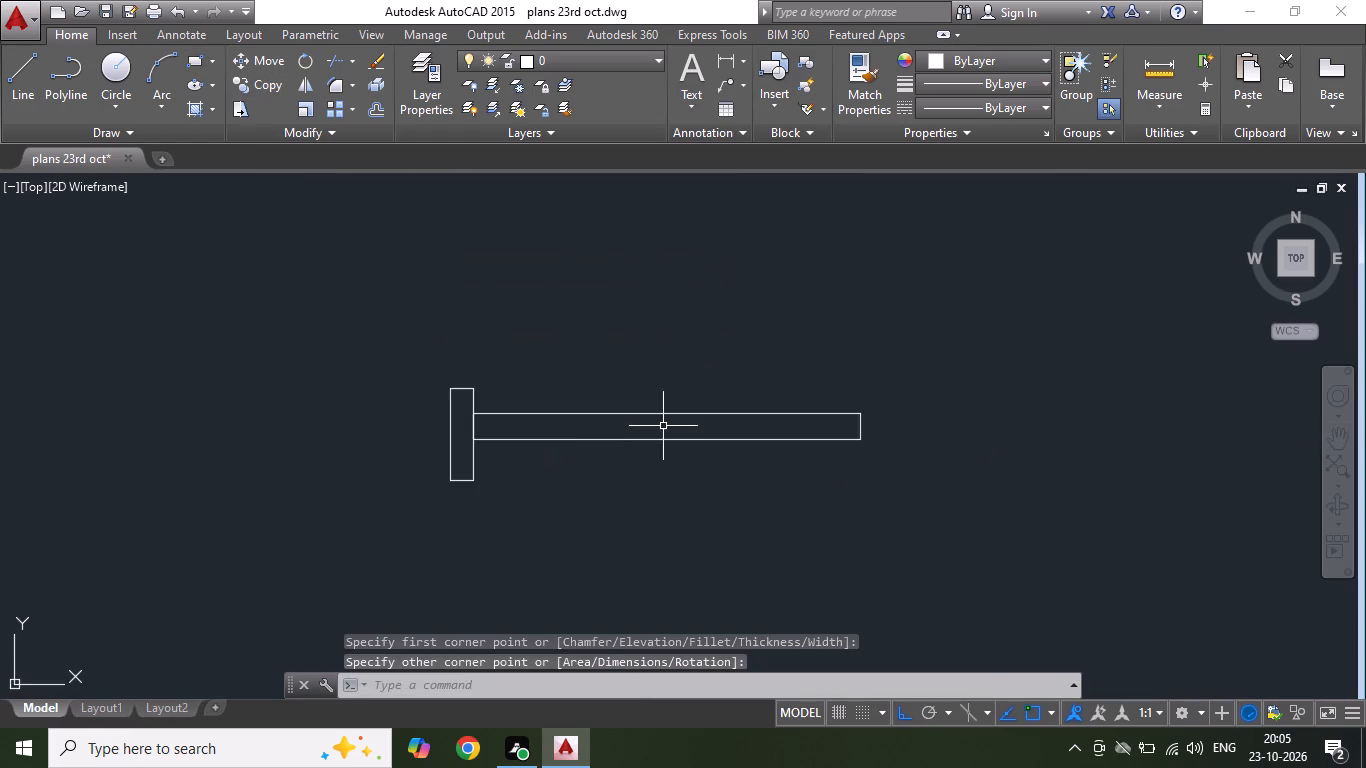
scroll(663, 426, up, 2)
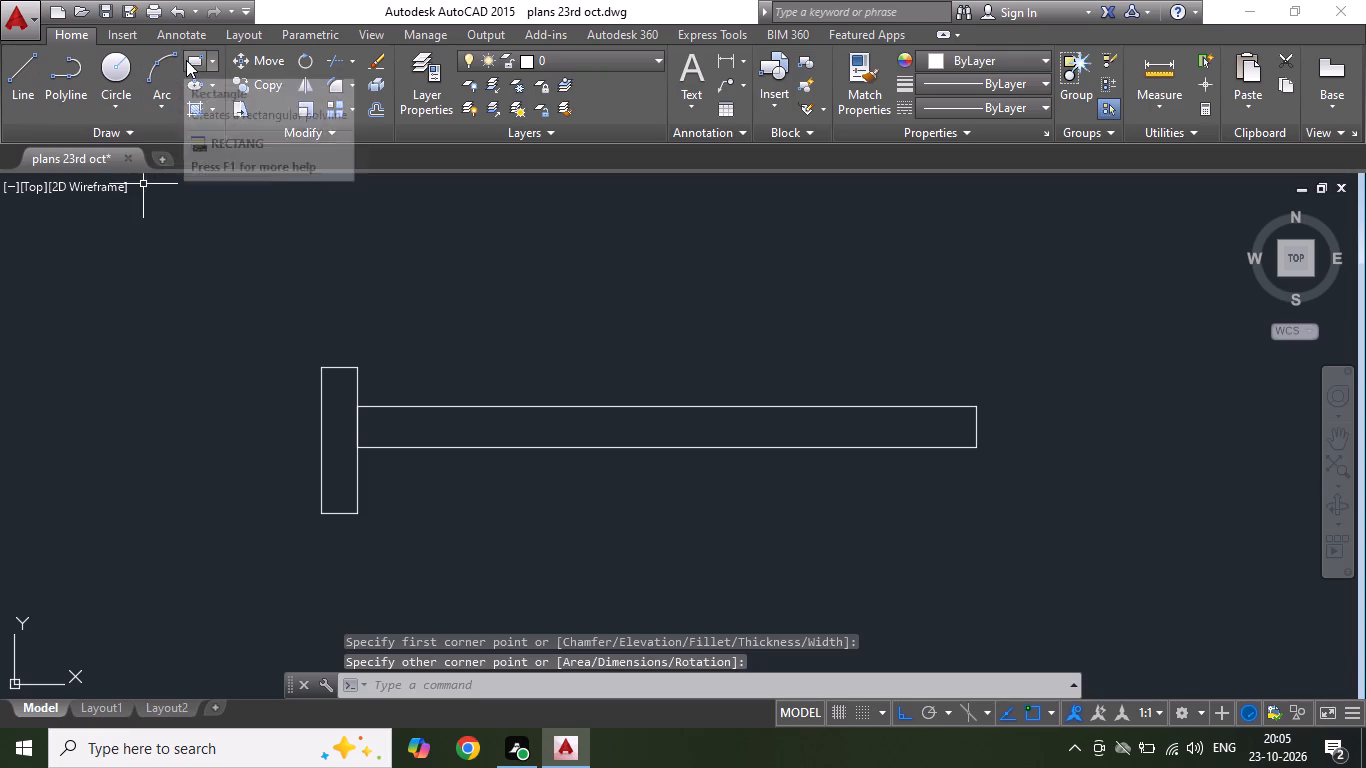
click(186, 60)
click(590, 198)
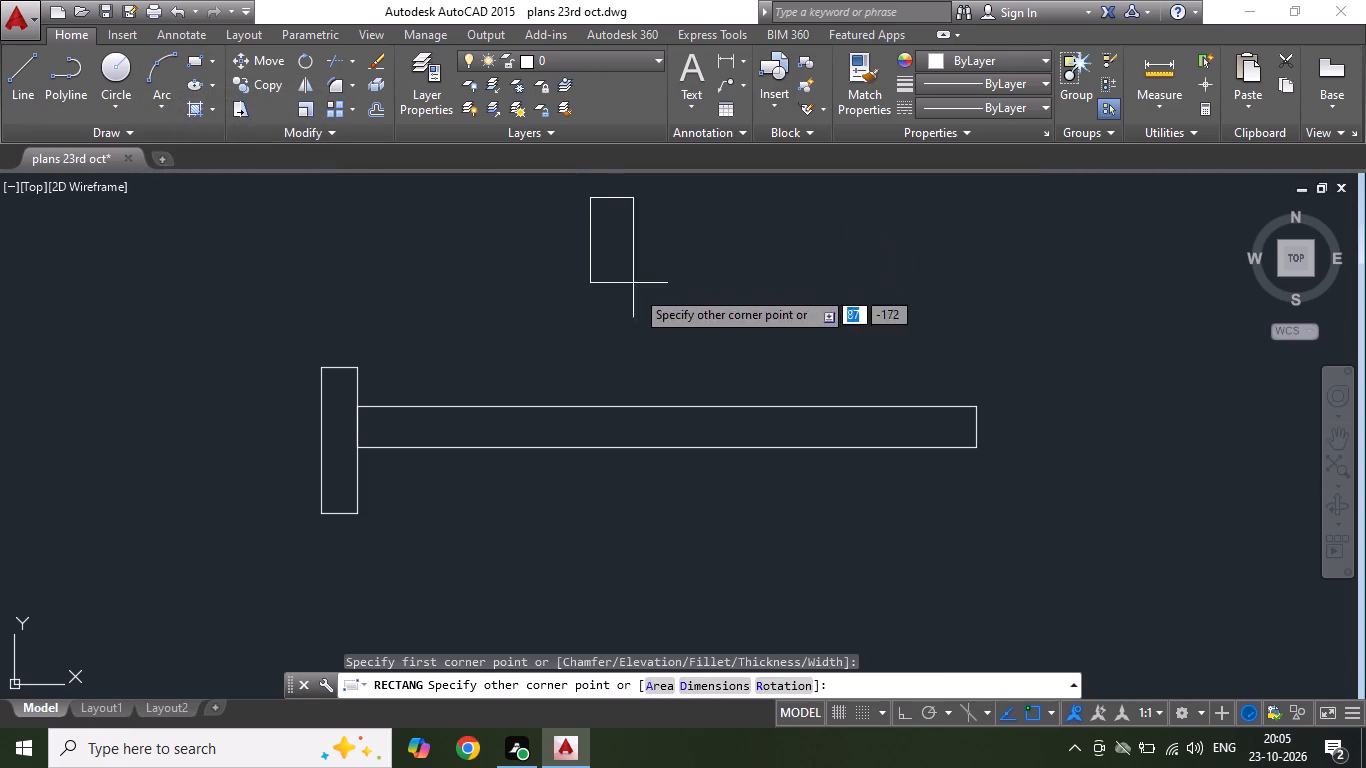
scroll(655, 457, down, 3)
scroll(653, 502, up, 1)
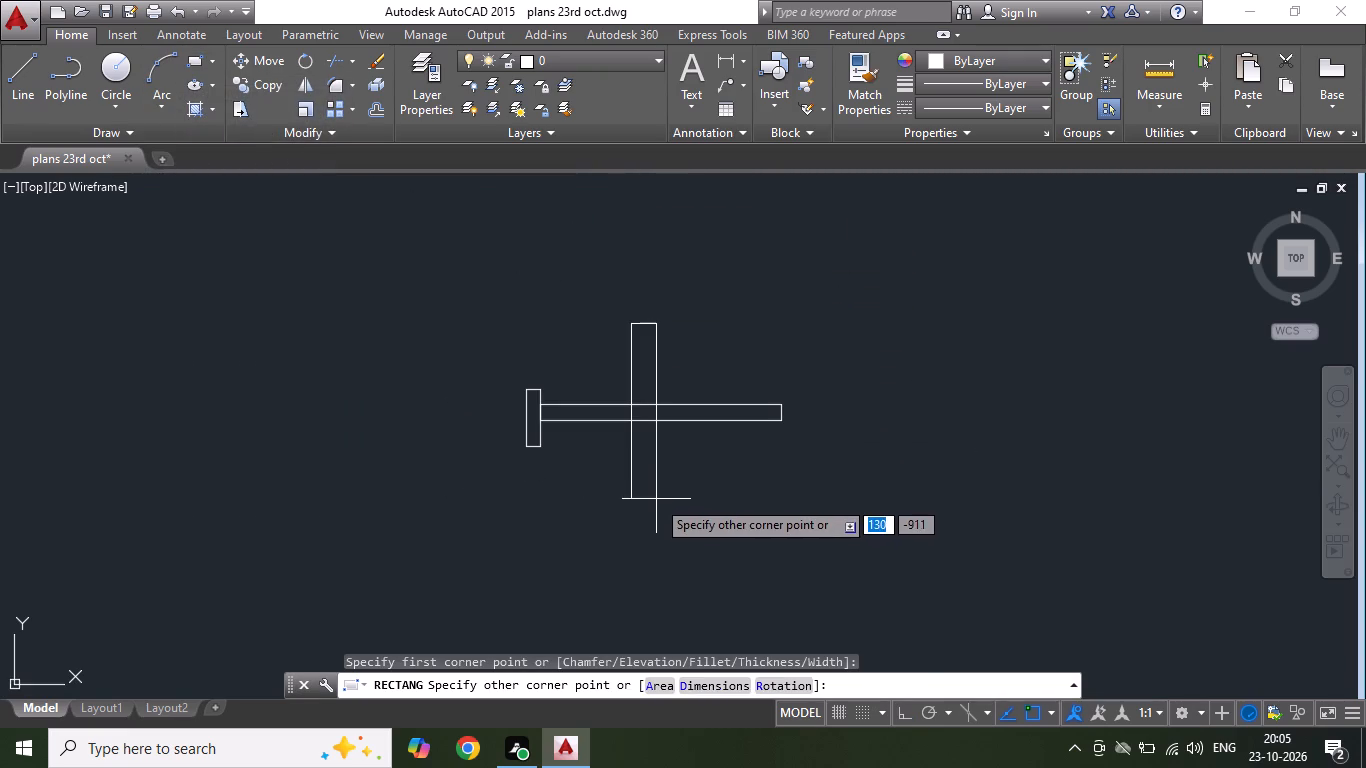
click(661, 535)
Stretch the short upright rectangle's bottom edge downward, nearly level with the bottom of the tall crossing rectangle.
scroll(575, 437, up, 1)
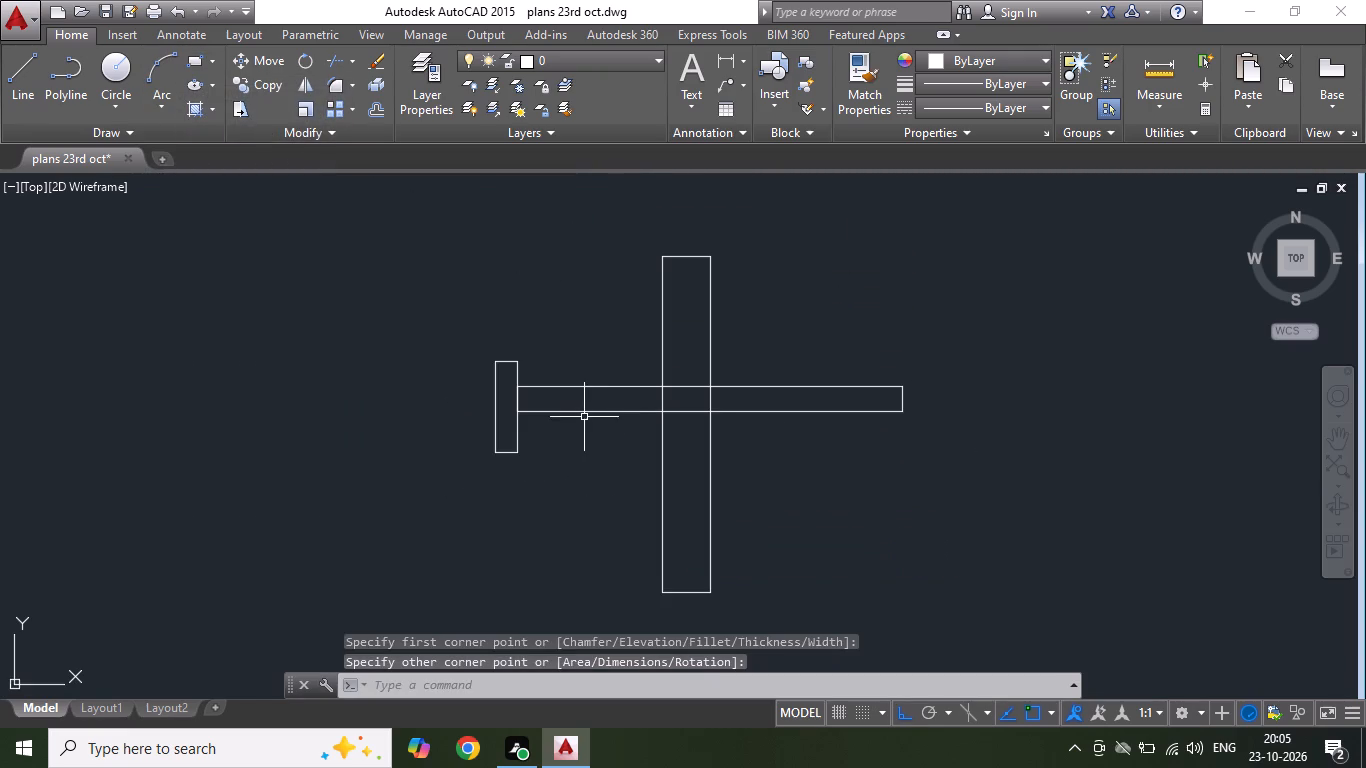
click(472, 331)
click(560, 575)
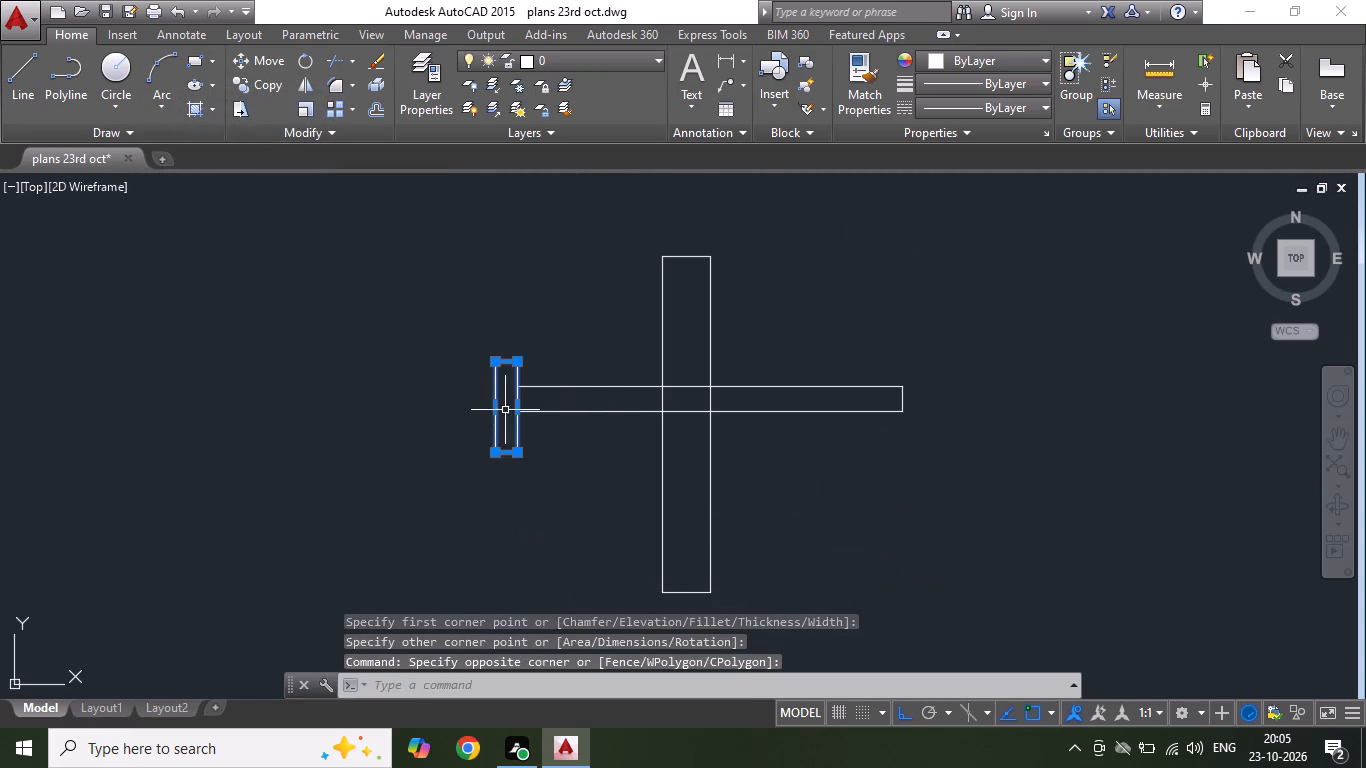
click(510, 455)
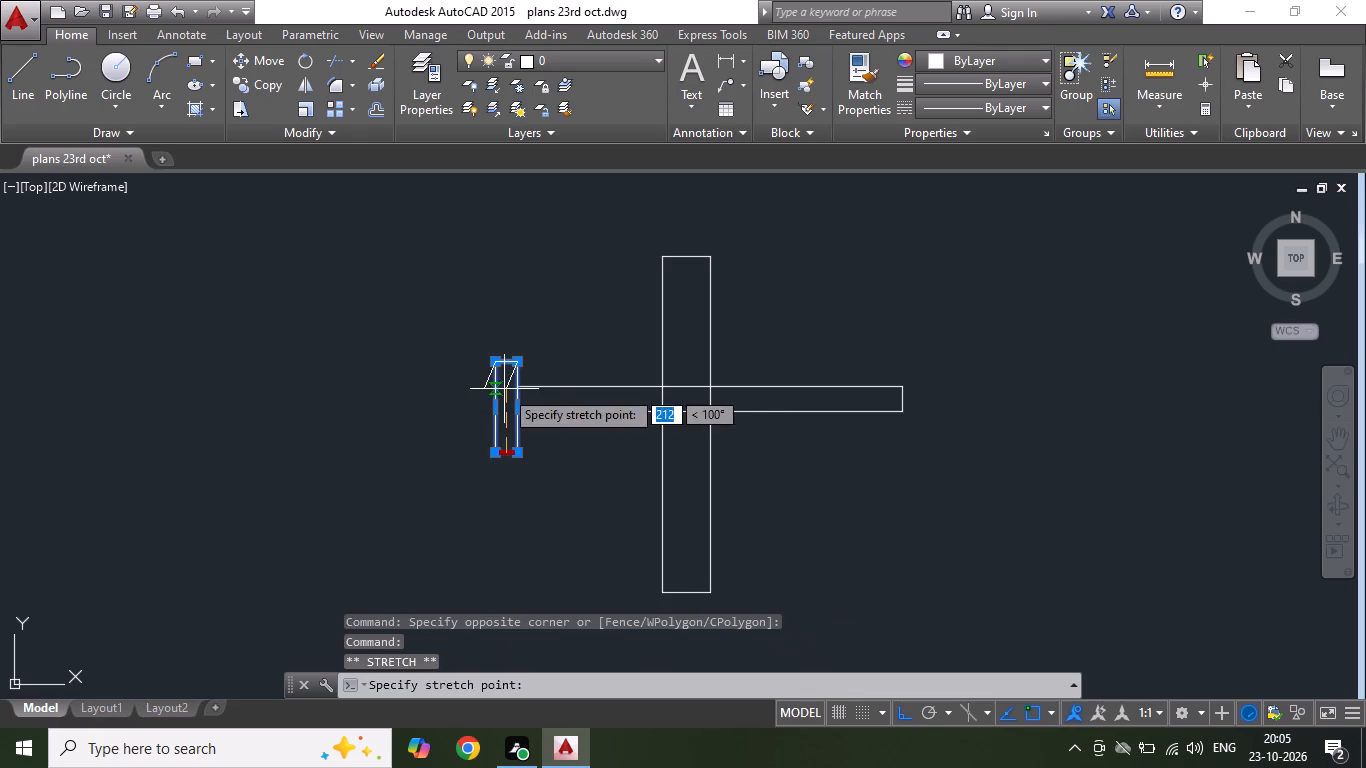
click(513, 564)
key(Escape)
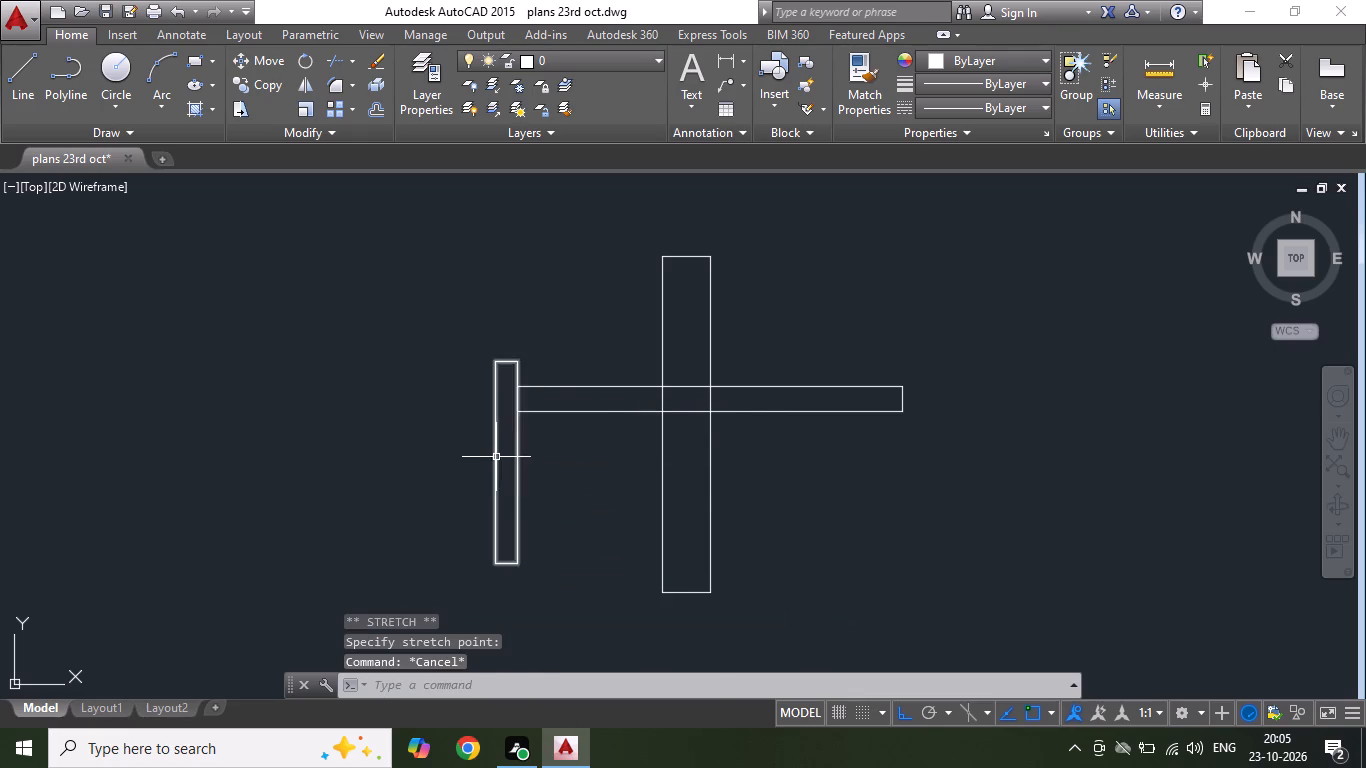
Widen the short upright rectangle by stretching its left edge outward about 110 and its right edge outward about 48.
click(498, 460)
click(491, 480)
click(494, 464)
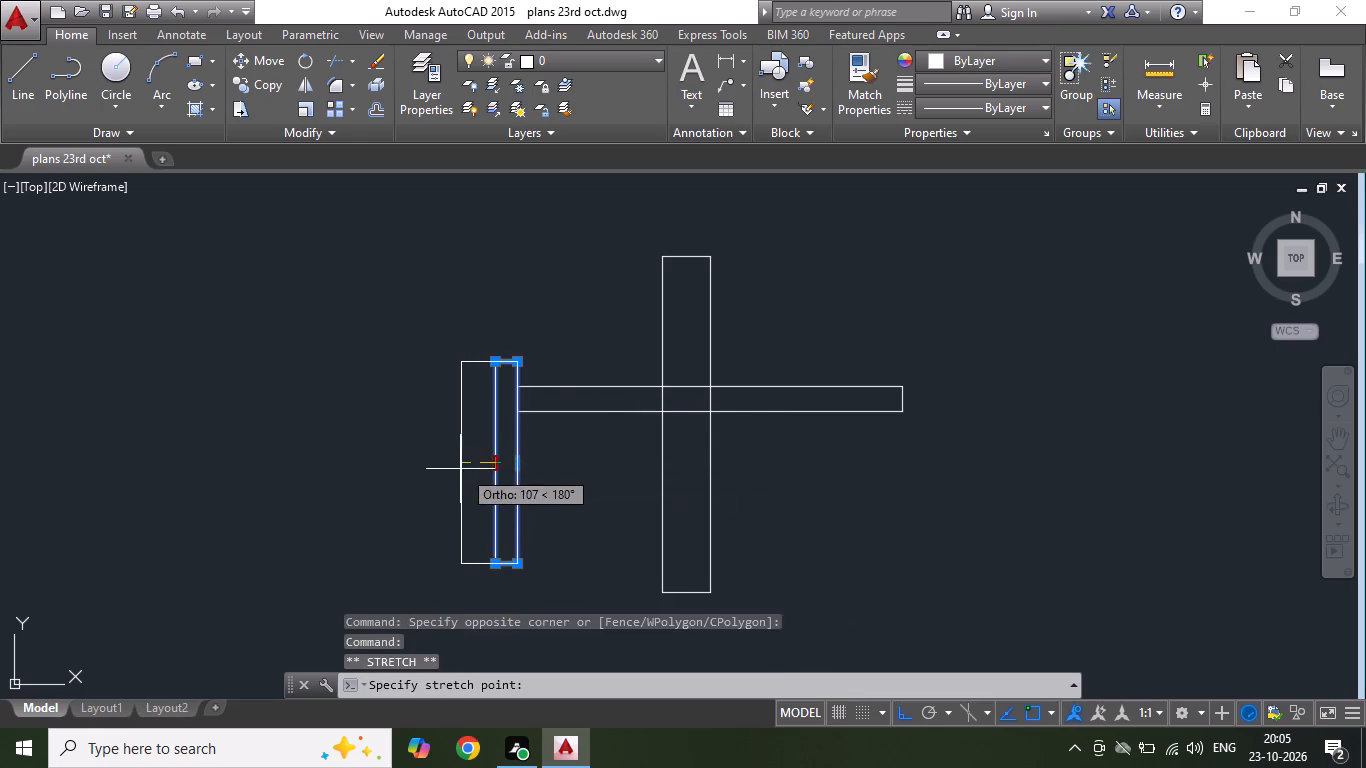
click(459, 469)
key(Escape)
click(519, 465)
click(516, 465)
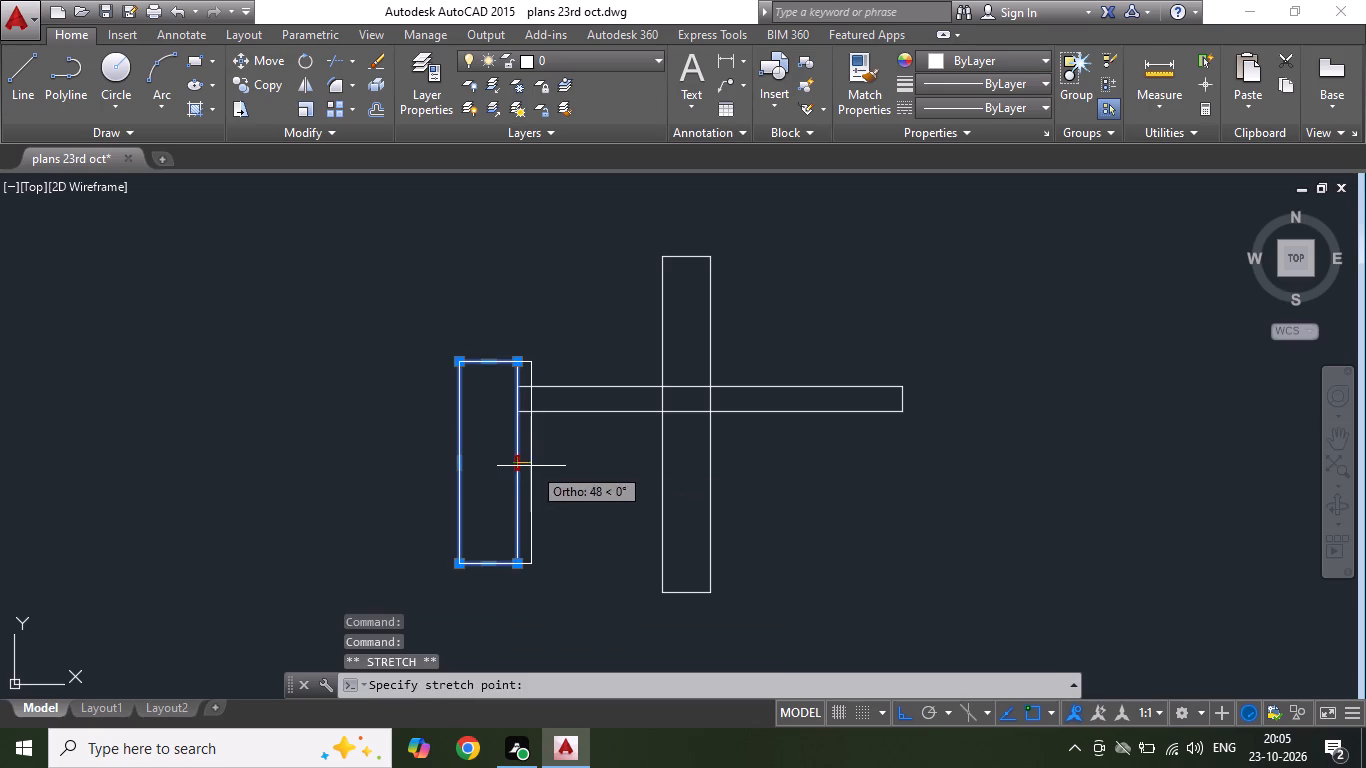
click(531, 466)
key(Escape)
Stretch the short upright rectangle's top edge upward by about 297.
click(502, 362)
click(497, 362)
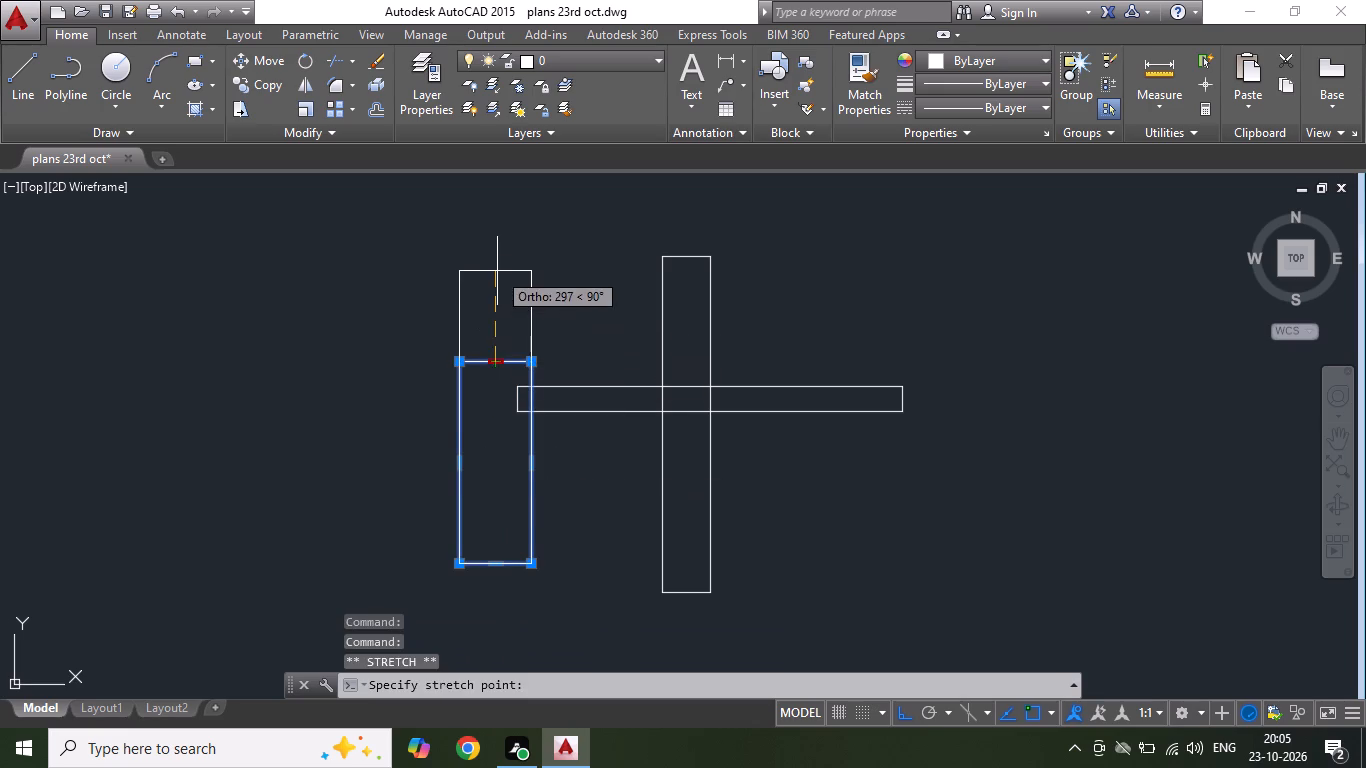
click(497, 271)
key(Escape)
Shift the horizontal rectangle's left end to meet the right side of the widened upright rectangle.
click(518, 405)
click(514, 399)
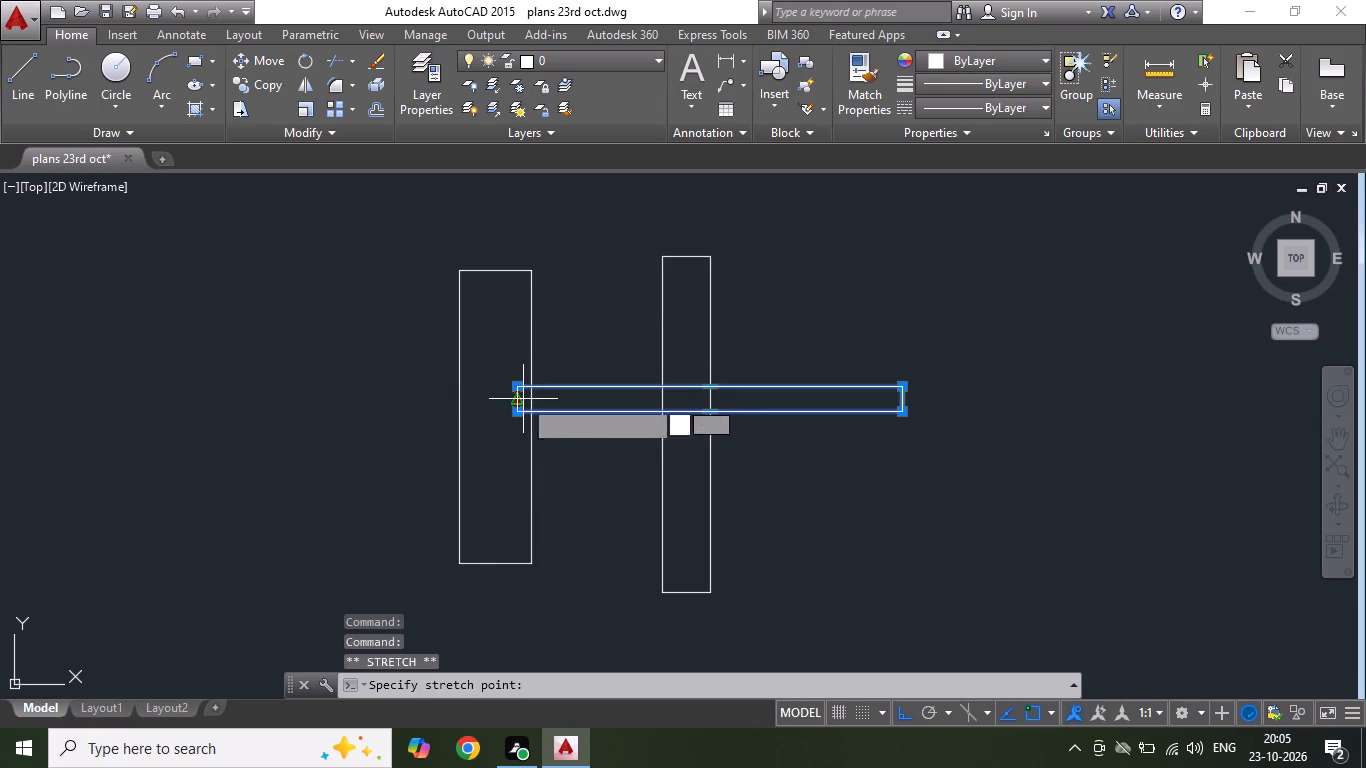
click(527, 399)
key(Escape)
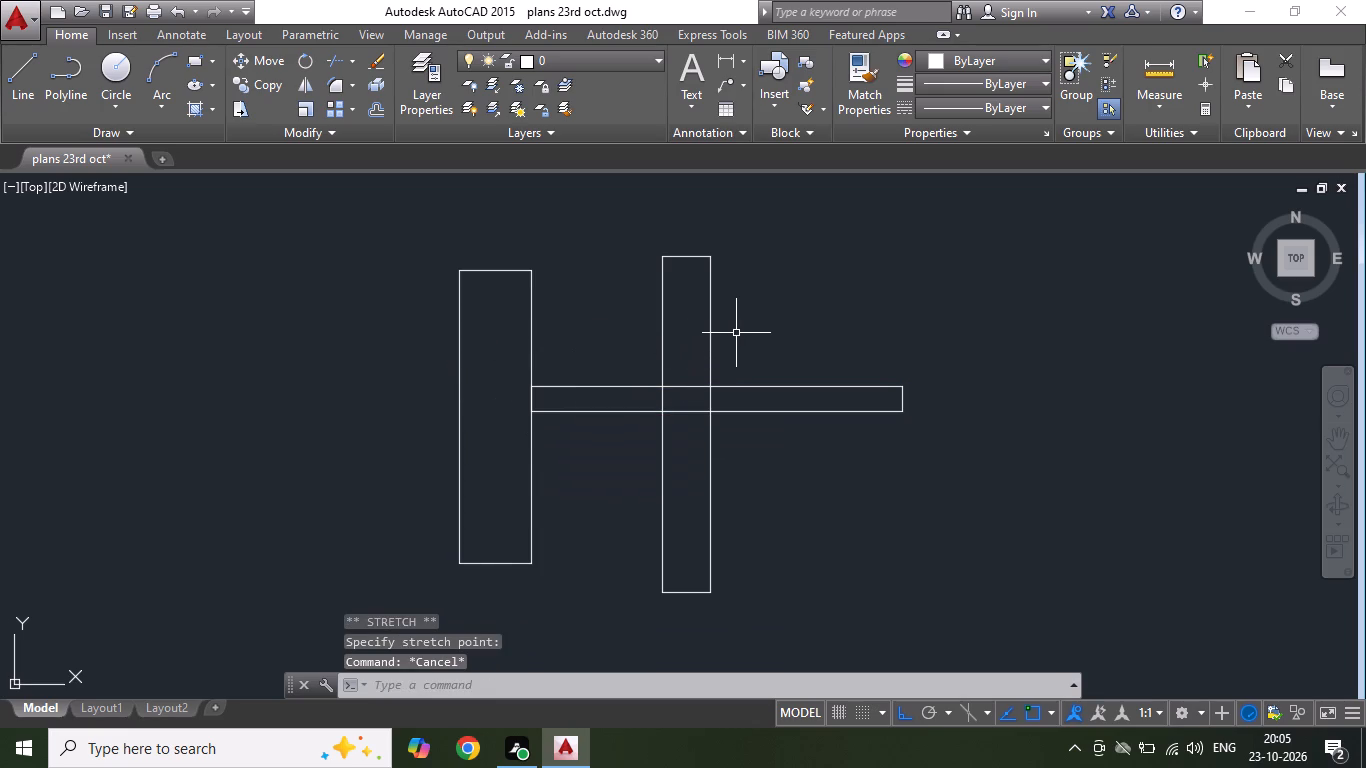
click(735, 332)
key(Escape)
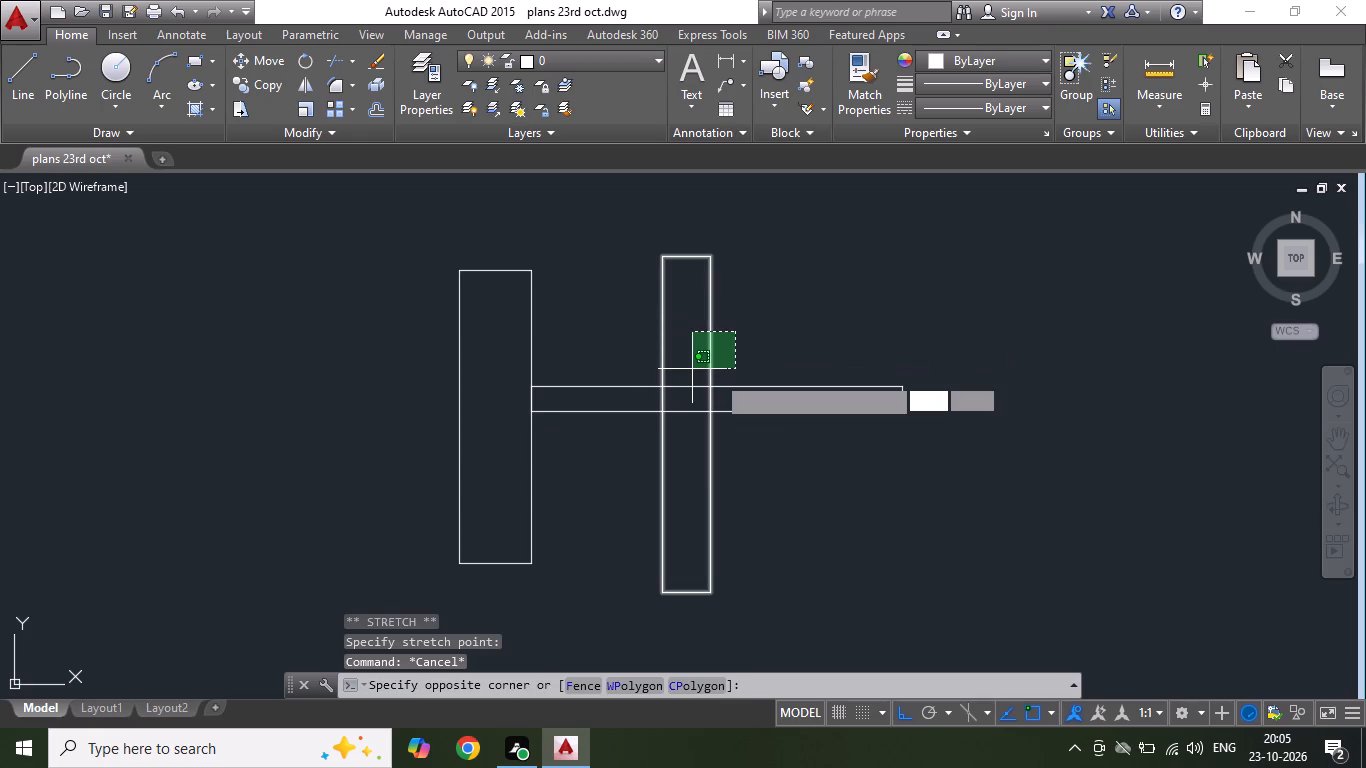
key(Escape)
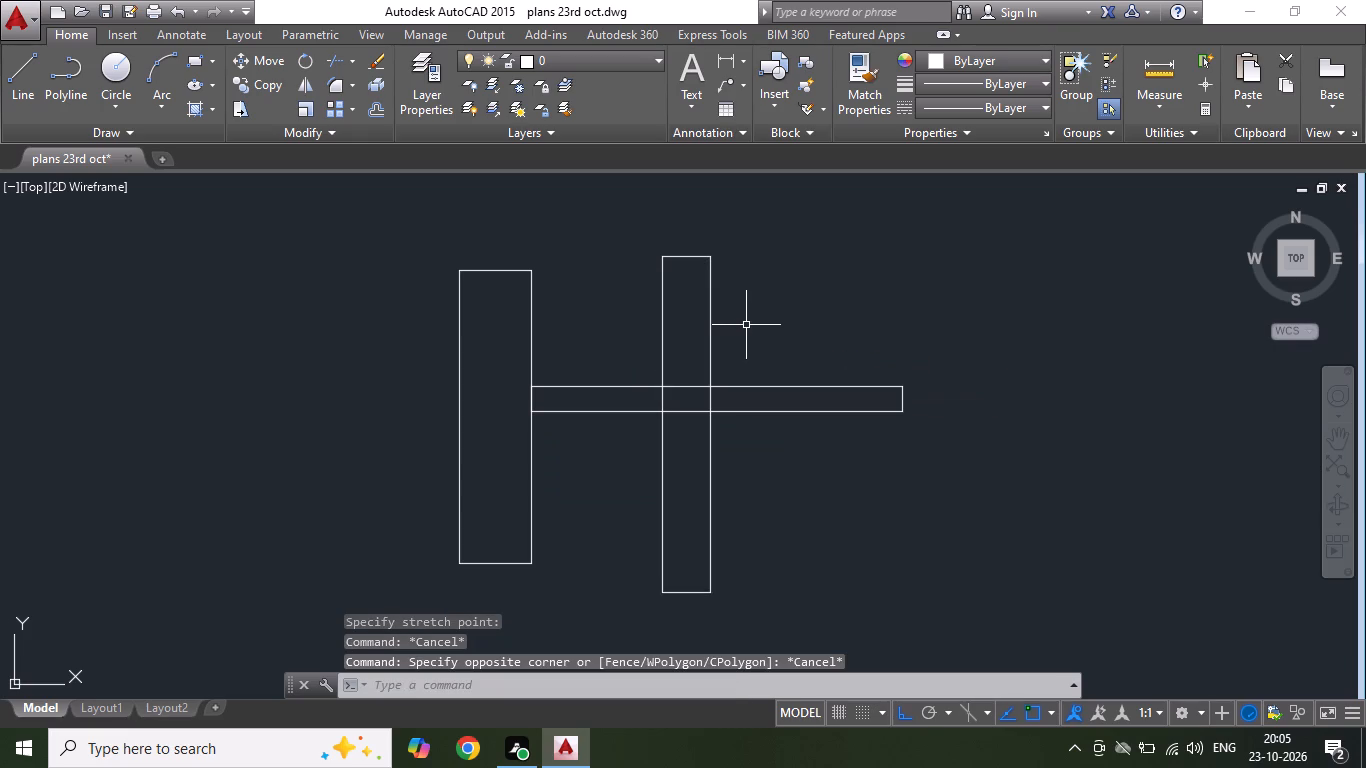
Stretch the horizontal rectangle's right end far outward, to more than twice its length.
scroll(570, 405, down, 2)
scroll(775, 415, up, 2)
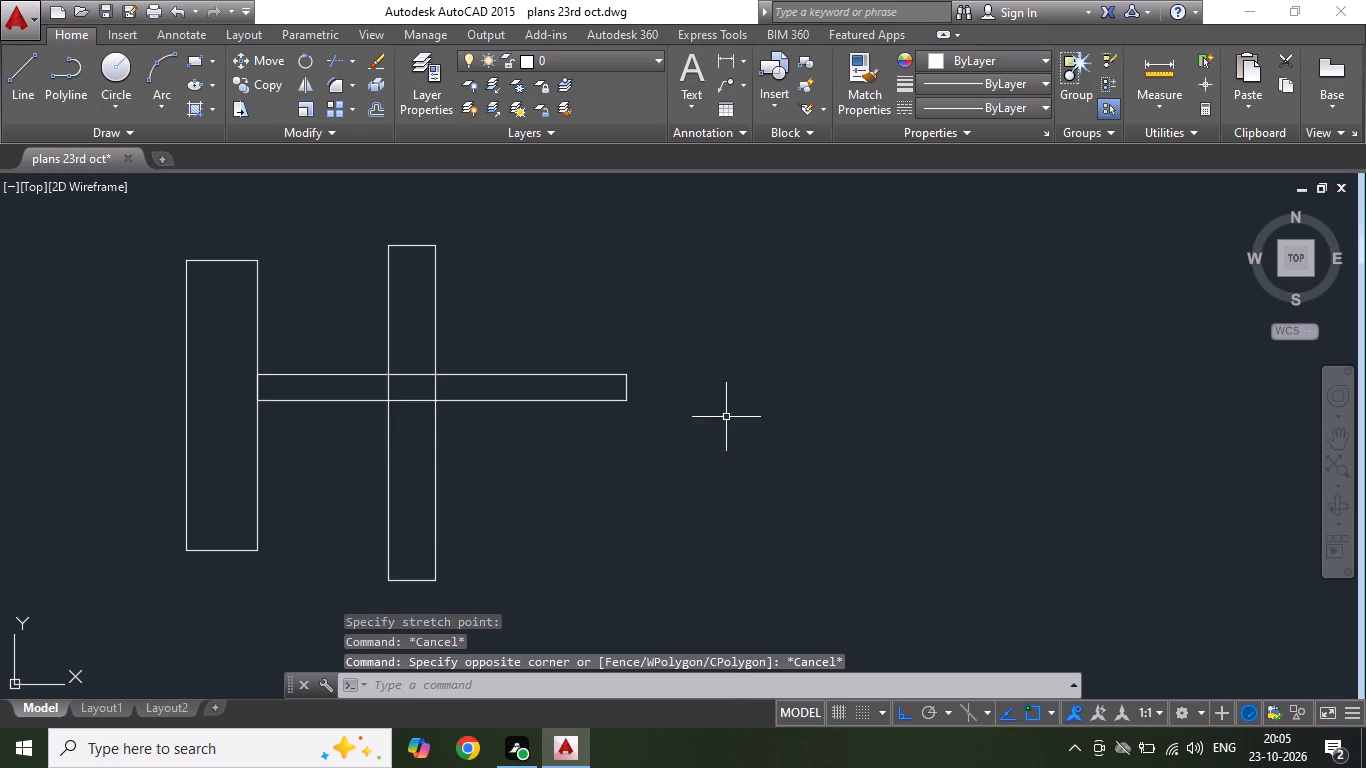
click(619, 395)
click(645, 389)
click(626, 389)
drag(628, 392, 639, 393)
click(1086, 396)
key(Escape)
Stretch the tall crossing rectangle's top edge upward until it is about as tall as the horizontal rectangle is long.
scroll(674, 462, down, 1)
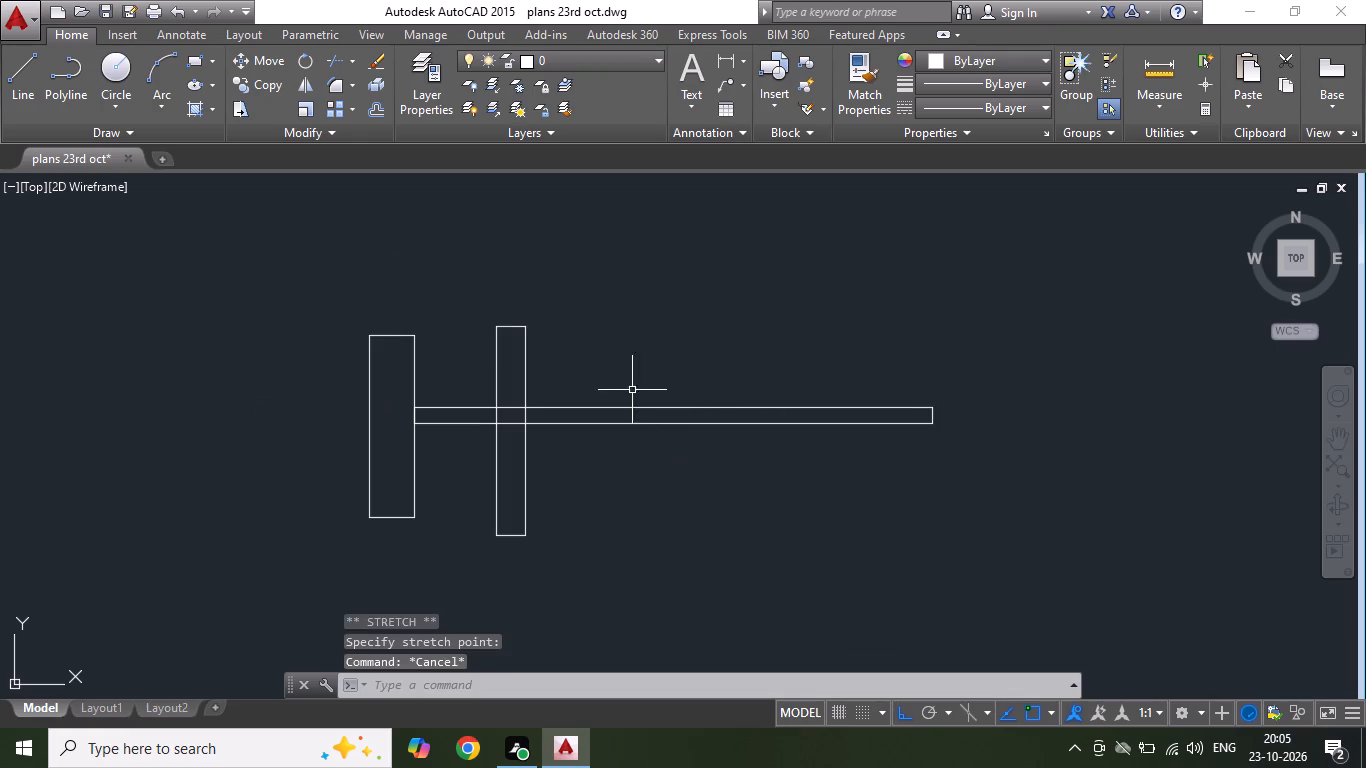
click(516, 330)
drag(514, 327, 515, 314)
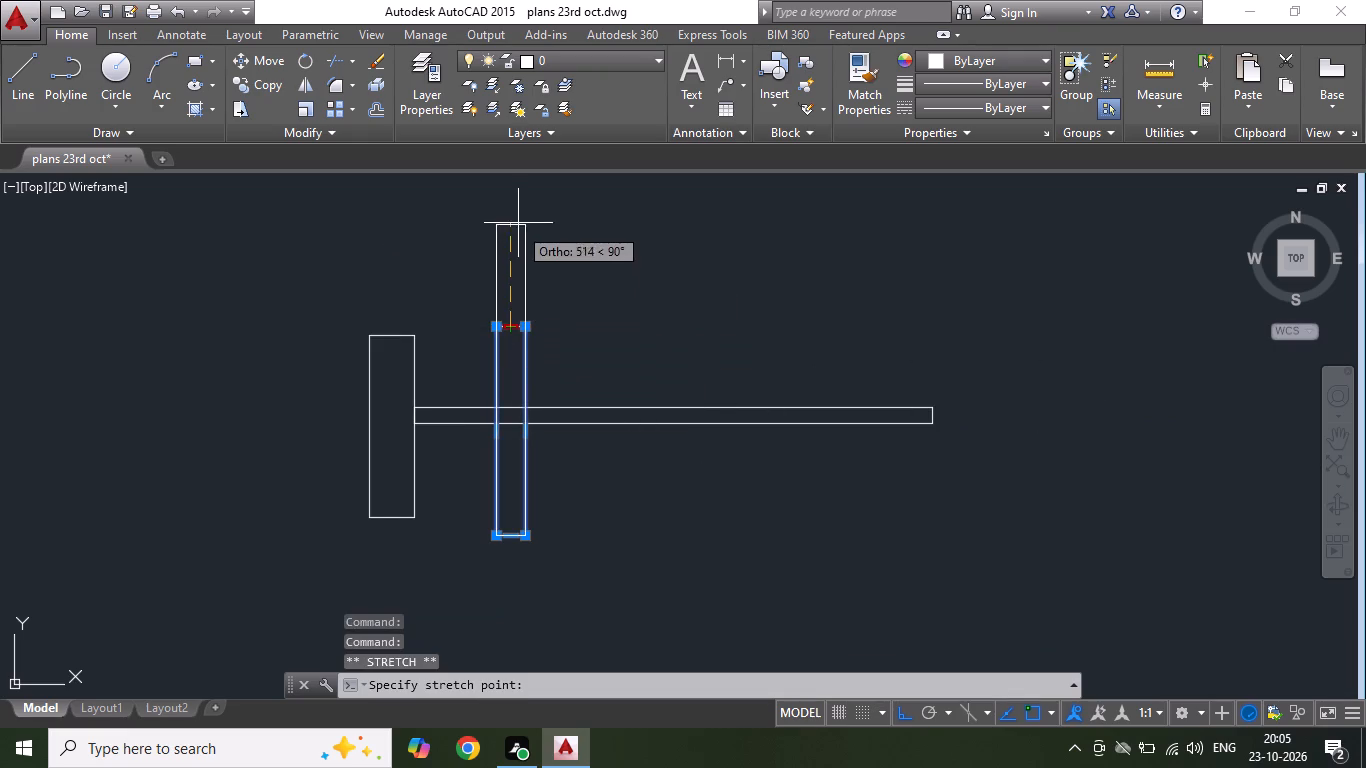
scroll(514, 263, down, 4)
scroll(522, 235, up, 3)
scroll(511, 267, down, 4)
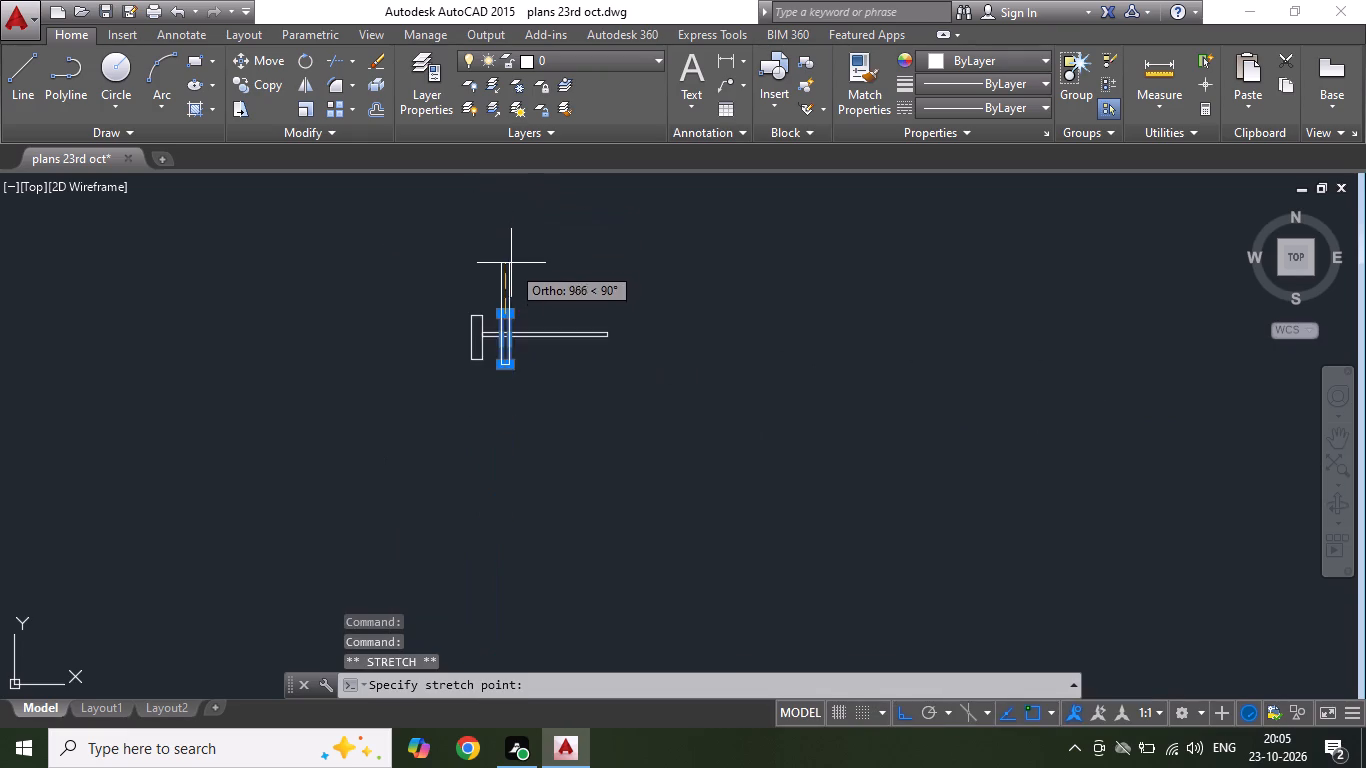
scroll(511, 252, up, 2)
click(508, 218)
key(Escape)
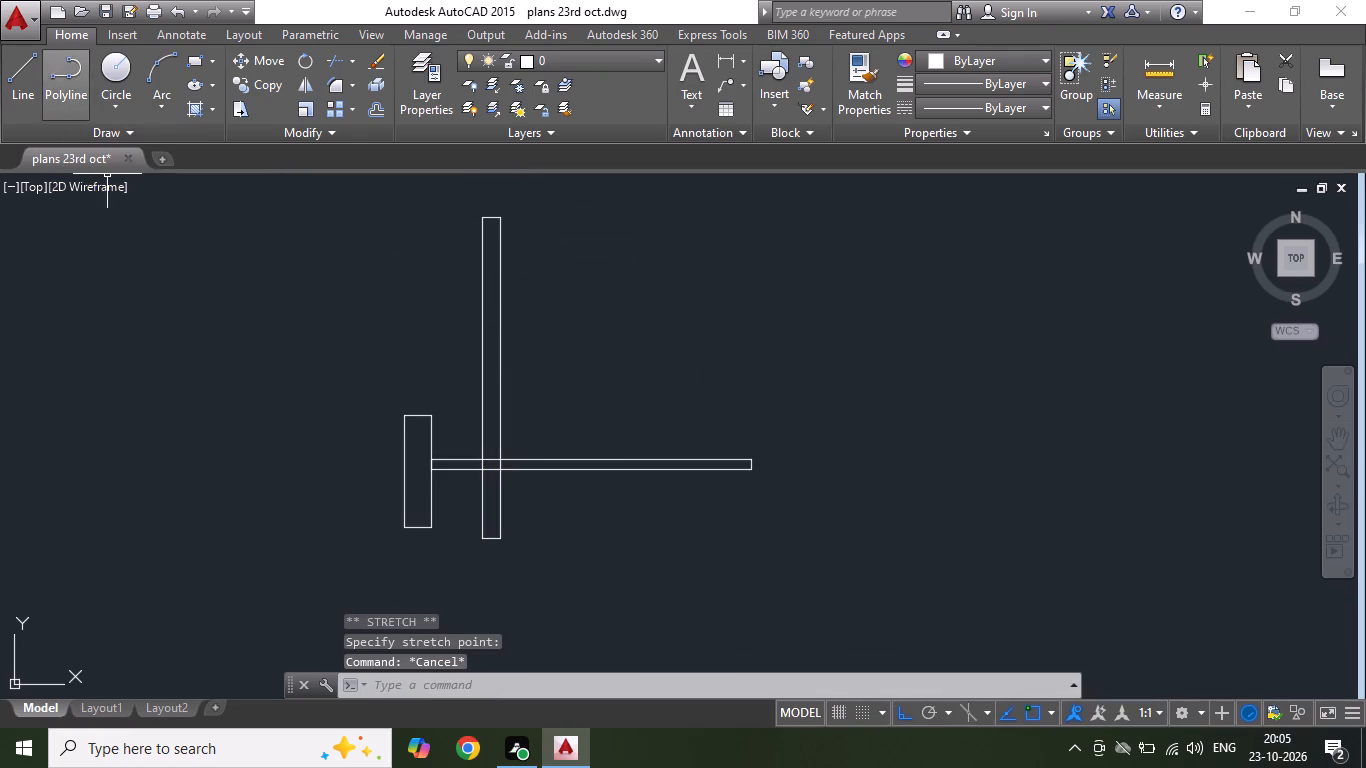
Nudge the tall crossing rectangle a short distance to the right along the horizontal rectangle.
drag(620, 330, 586, 318)
click(454, 296)
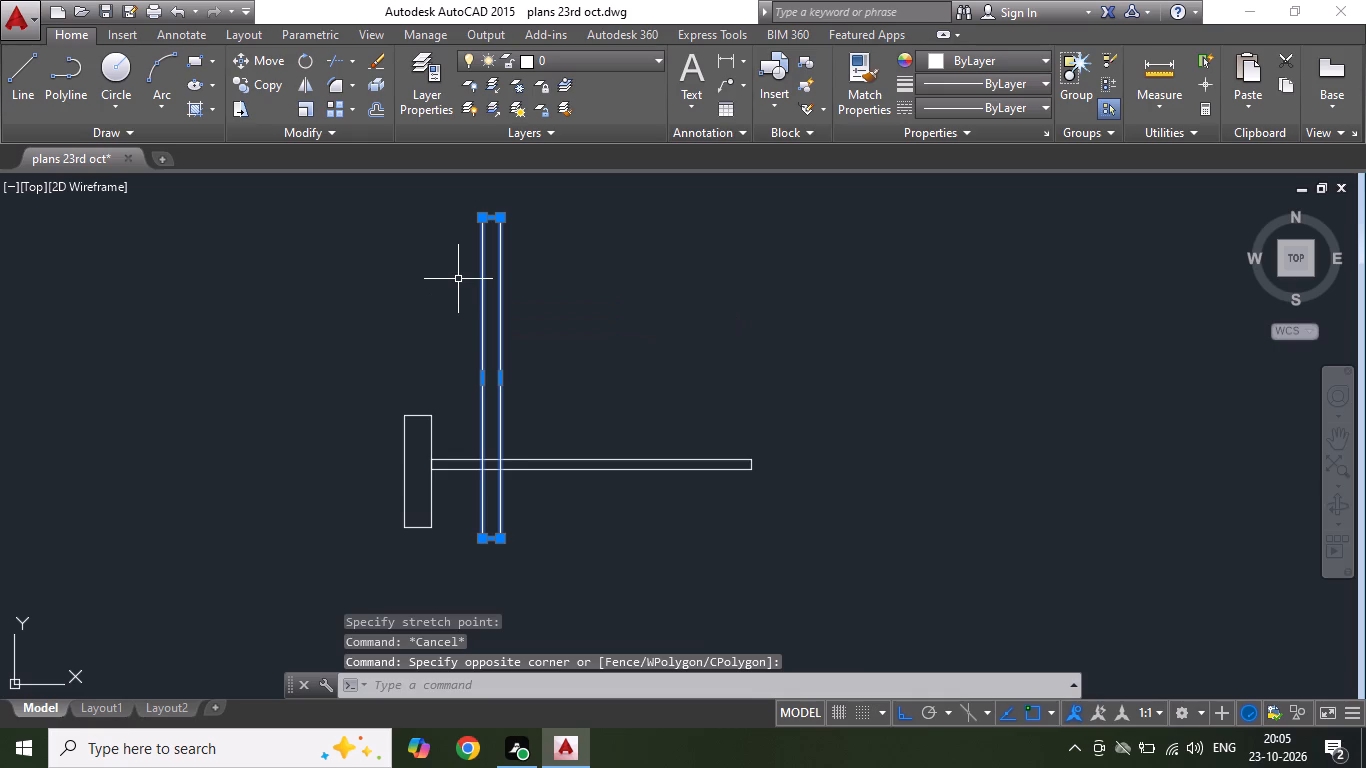
key(ctrl+Right)
key(ctrl+Right)
key(ctrl+Right)
key(ctrl+Right)
key(ctrl+Right)
key(ctrl+Right)
key(ctrl+Right)
key(ctrl+Right)
key(ctrl+Right)
key(ctrl+Right)
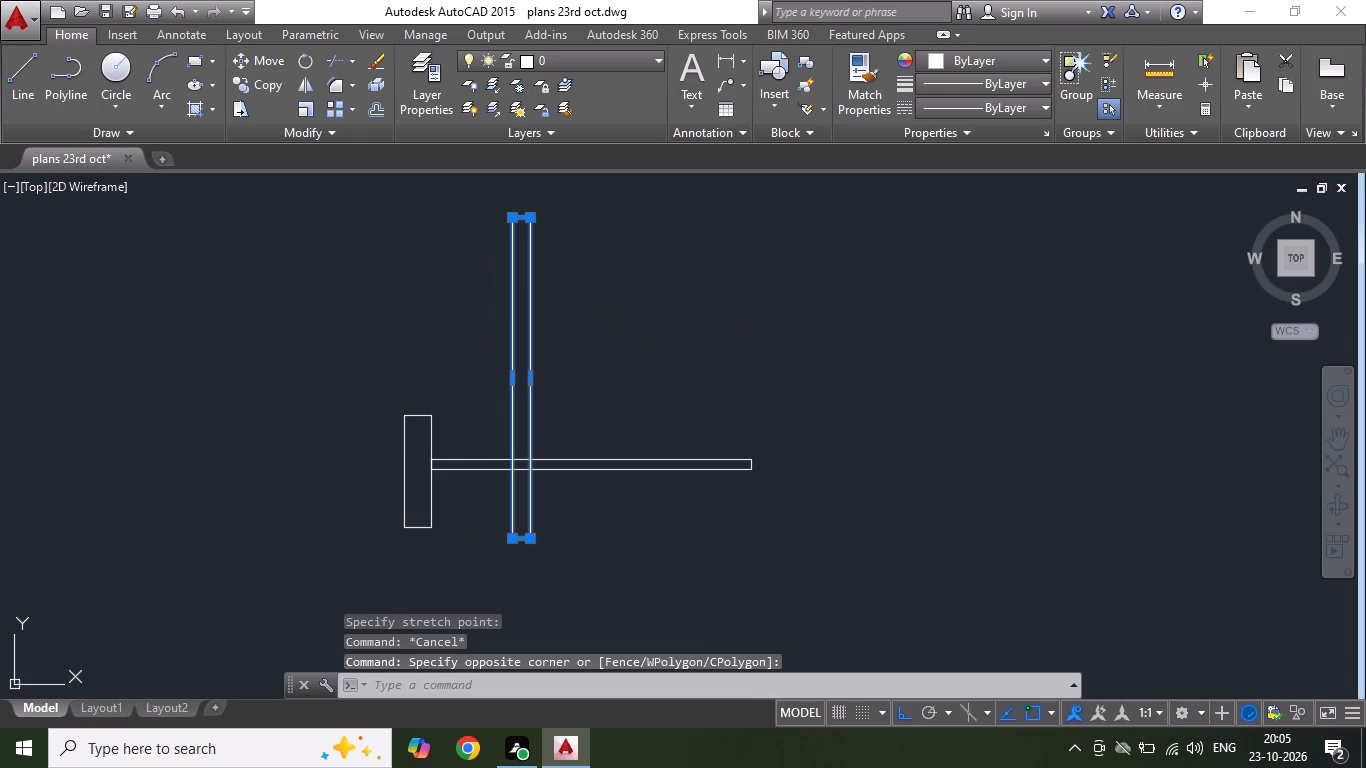
key(Escape)
Draw a narrow rectangle about 161 wide and 3374 high just left of the tall crossing rectangle, extending below it.
click(191, 59)
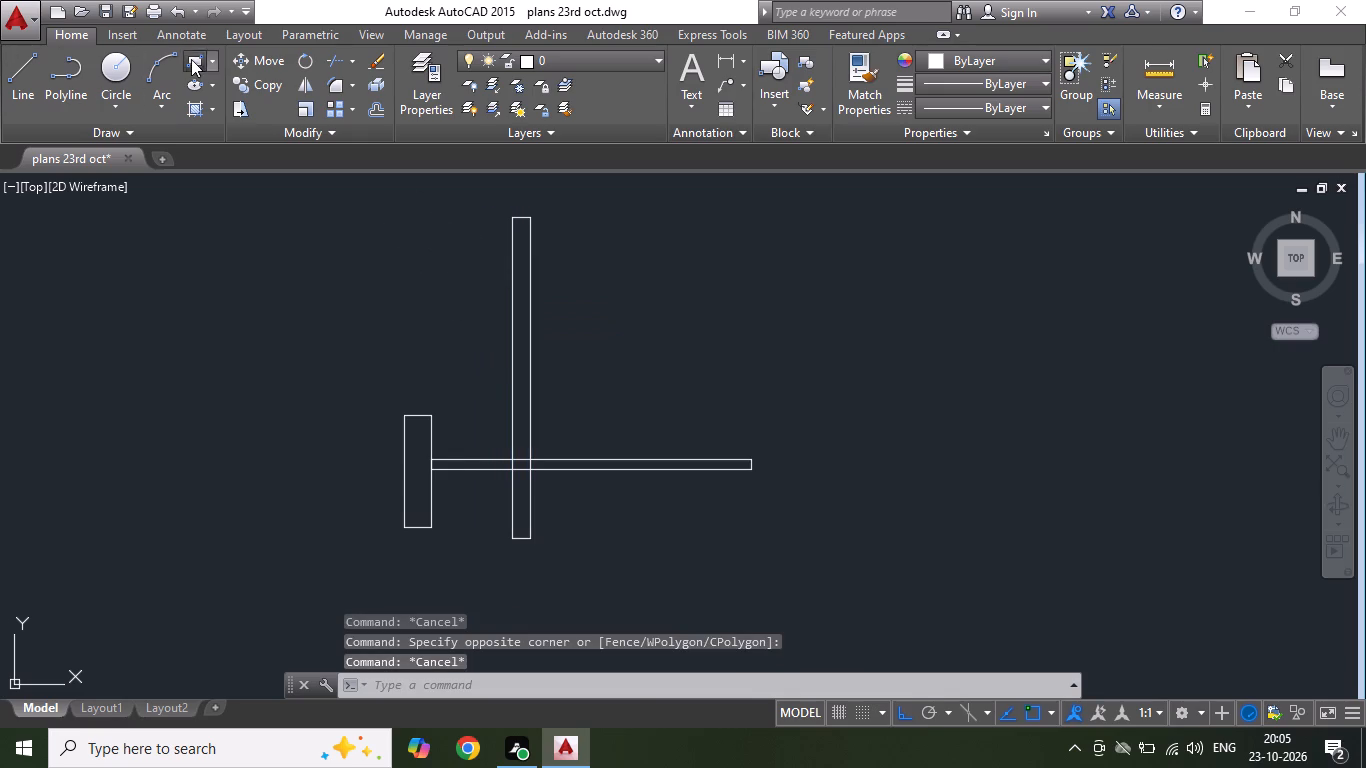
scroll(477, 236, up, 1)
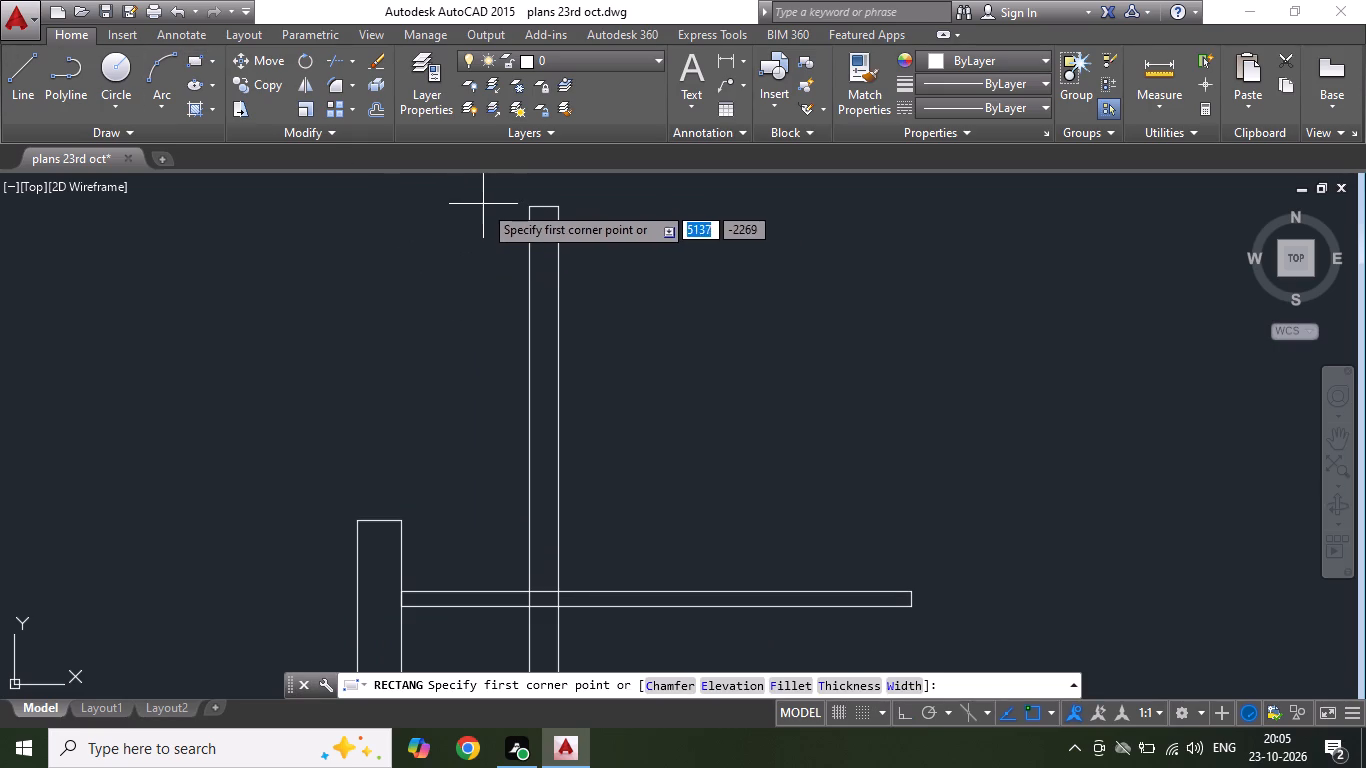
drag(483, 204, 500, 222)
scroll(505, 468, down, 1)
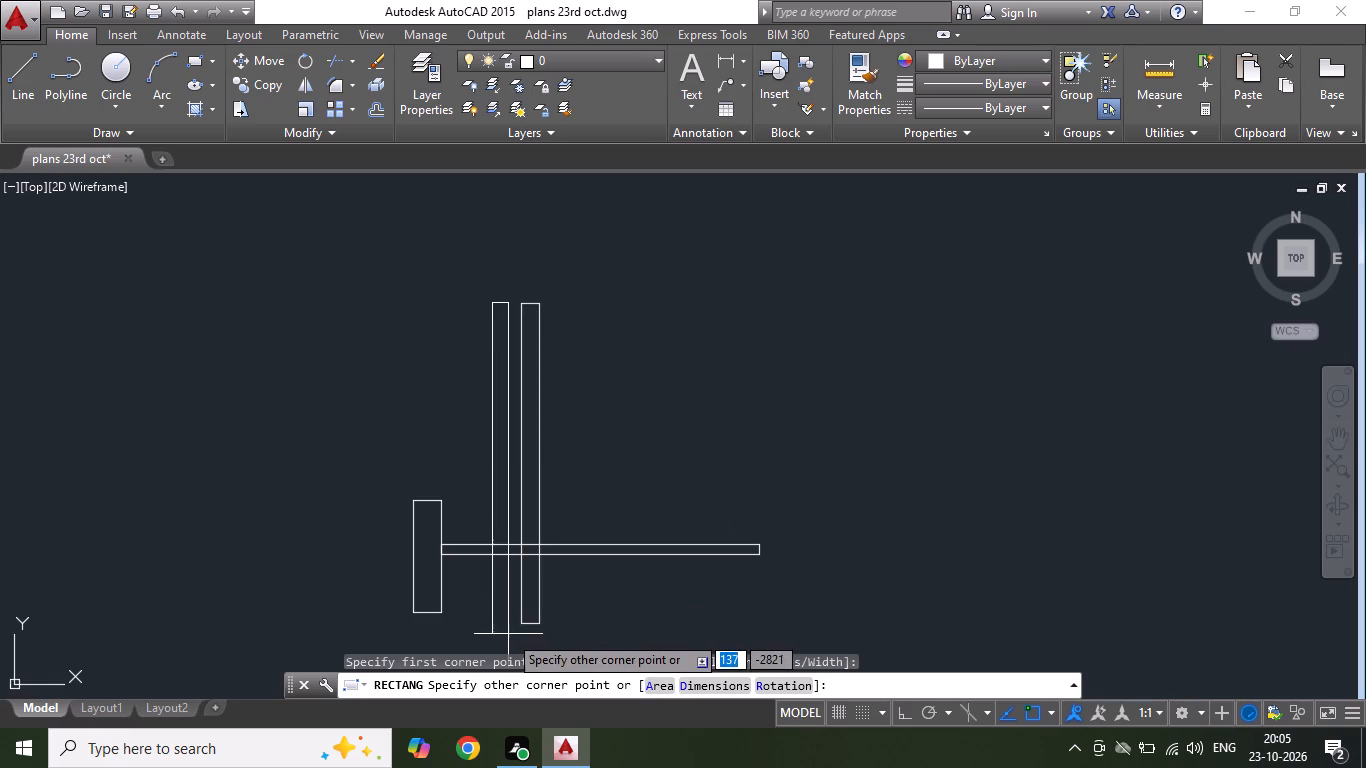
scroll(504, 601, down, 2)
scroll(504, 636, up, 2)
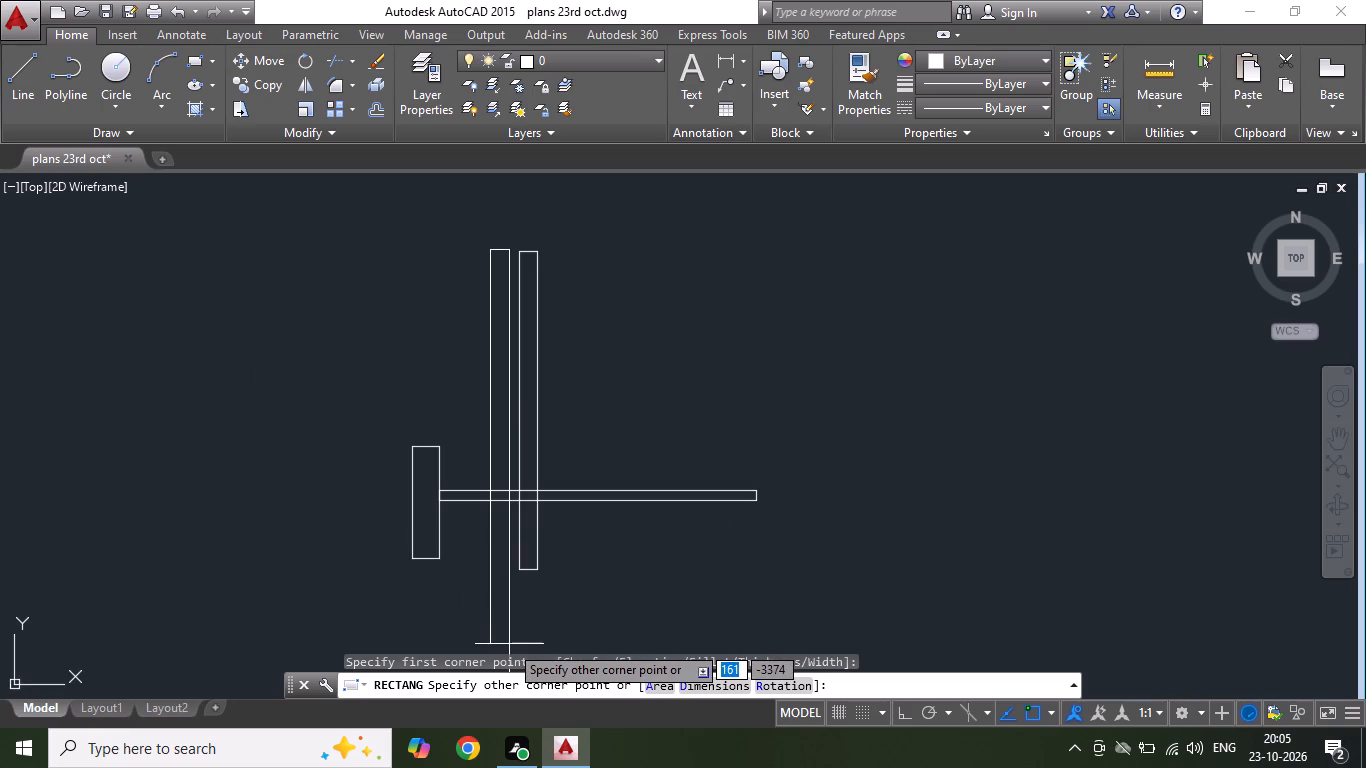
click(509, 644)
key(Escape)
Stretch the right edge of the right-hand tall rectangle outward to about three times its width.
click(541, 390)
click(533, 394)
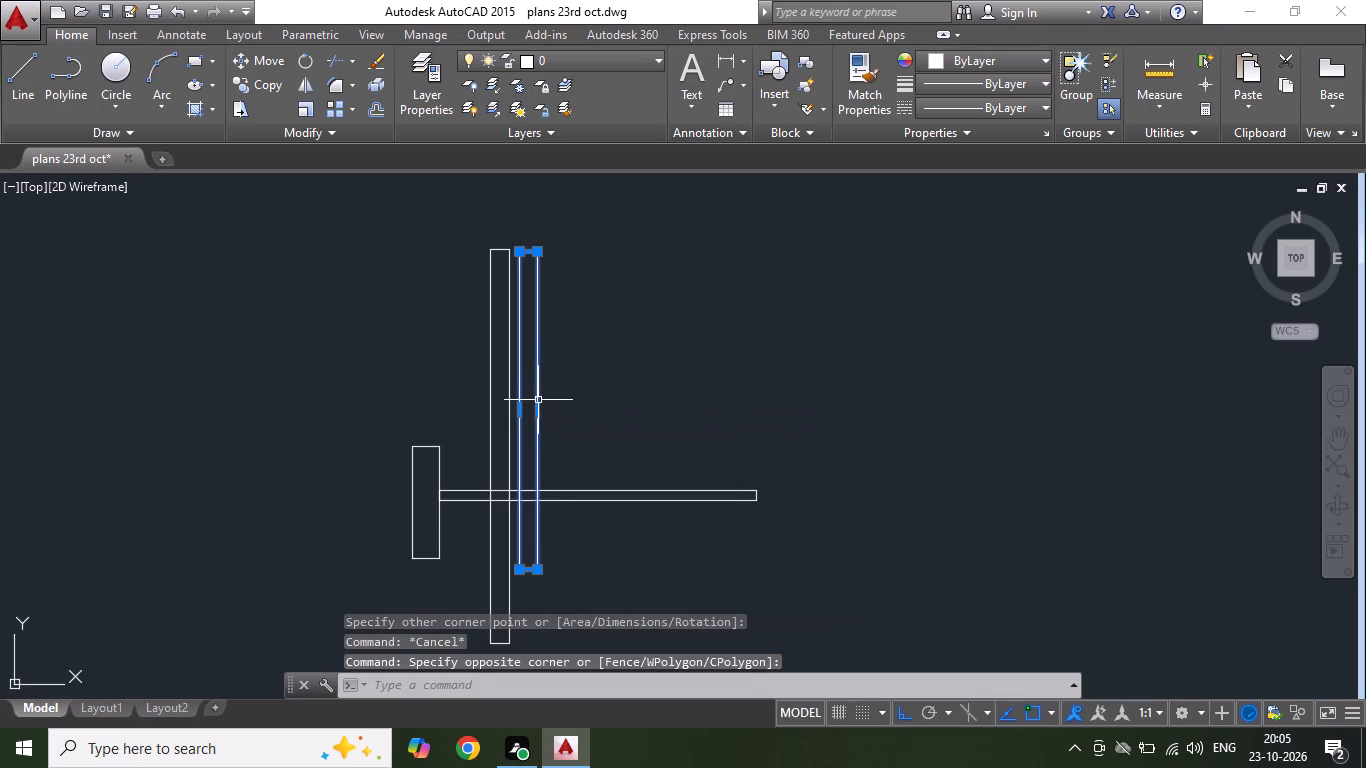
click(538, 409)
click(573, 414)
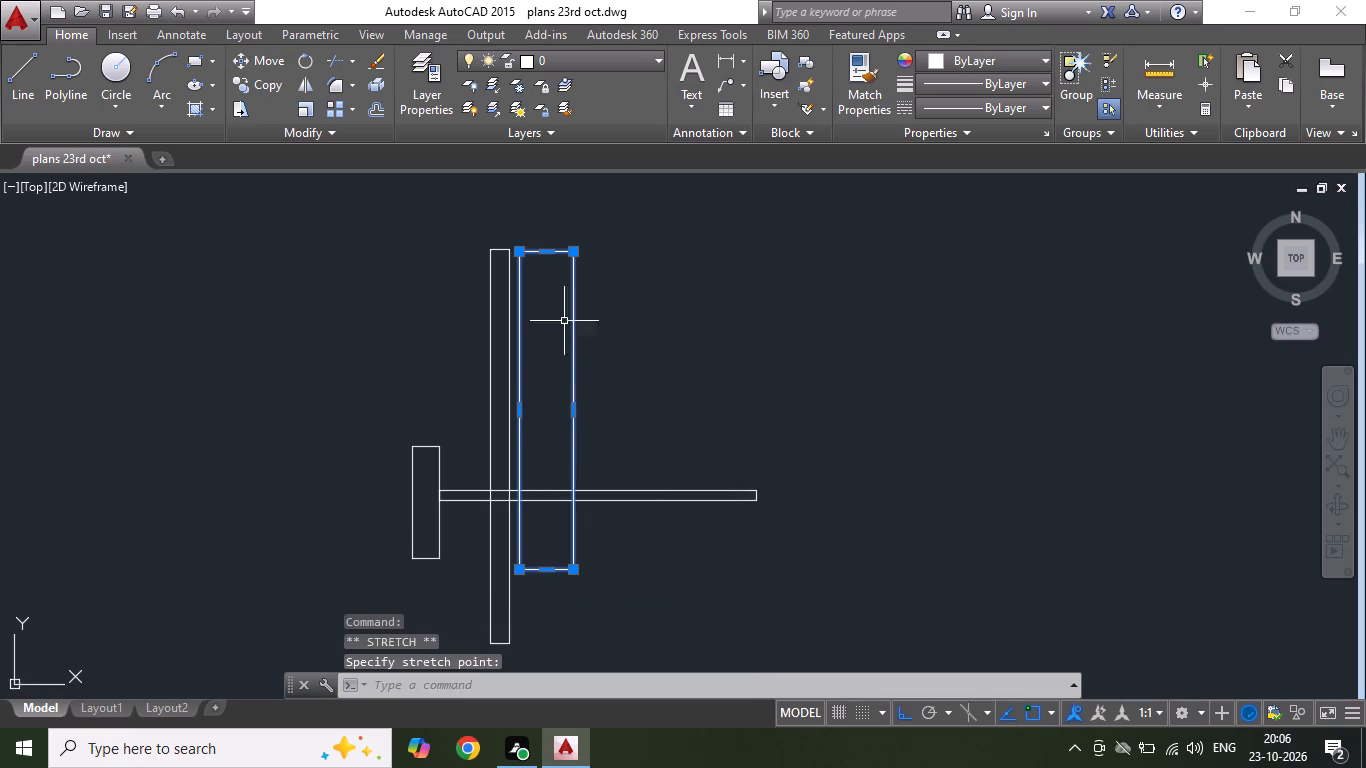
key(Escape)
Stretch the narrow tall rectangle's top edge upward, well above the top of the wider rectangle beside it.
scroll(501, 244, up, 1)
click(501, 251)
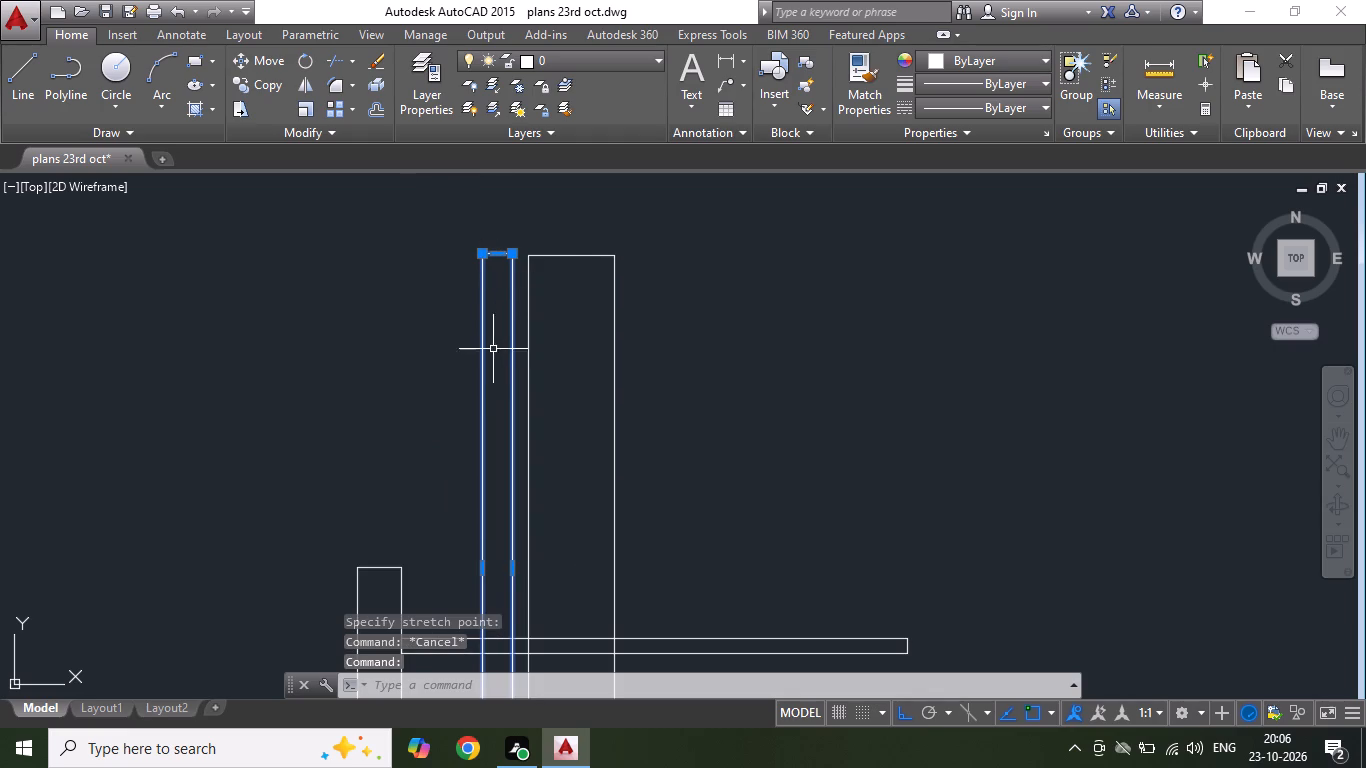
drag(497, 249, 497, 239)
click(497, 190)
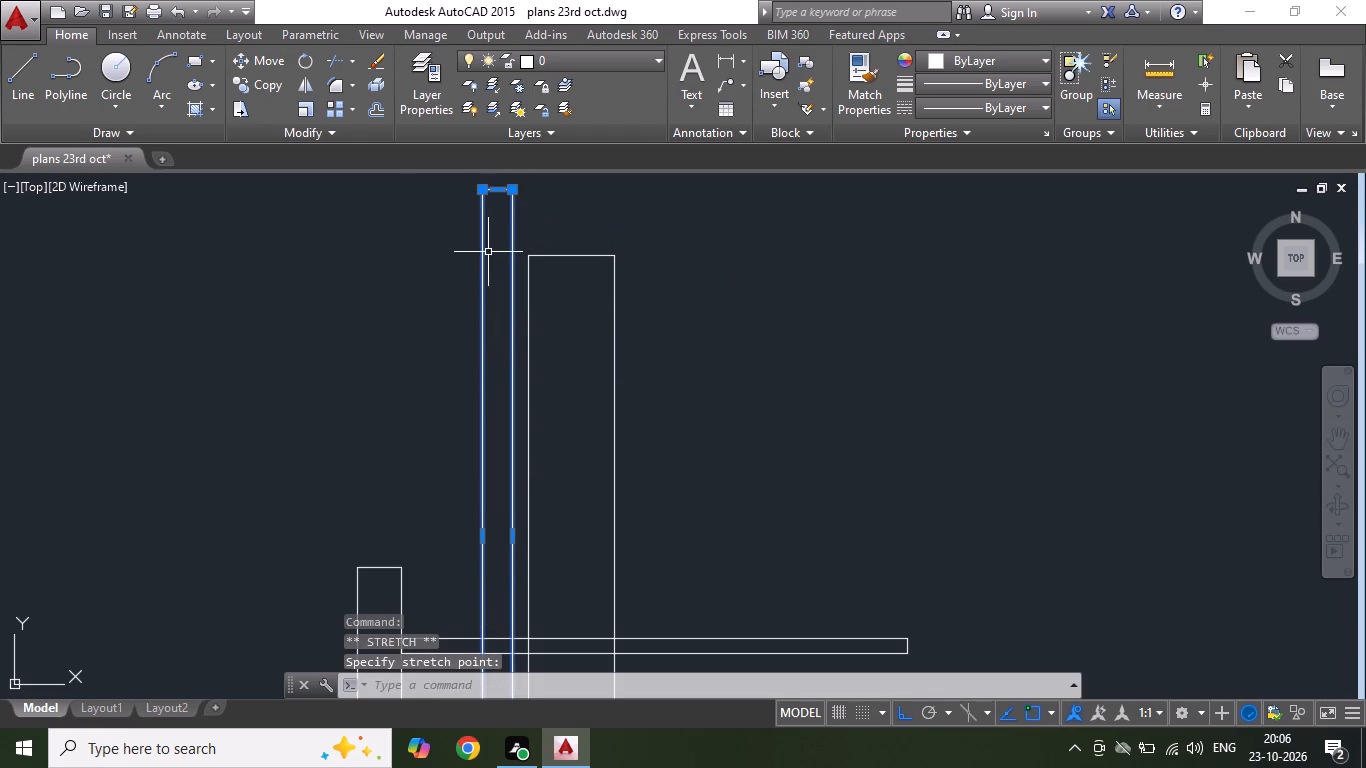
scroll(516, 188, down, 2)
key(Escape)
Widen the narrow tall rectangle by stretching its left edge outward slightly.
click(506, 313)
click(502, 328)
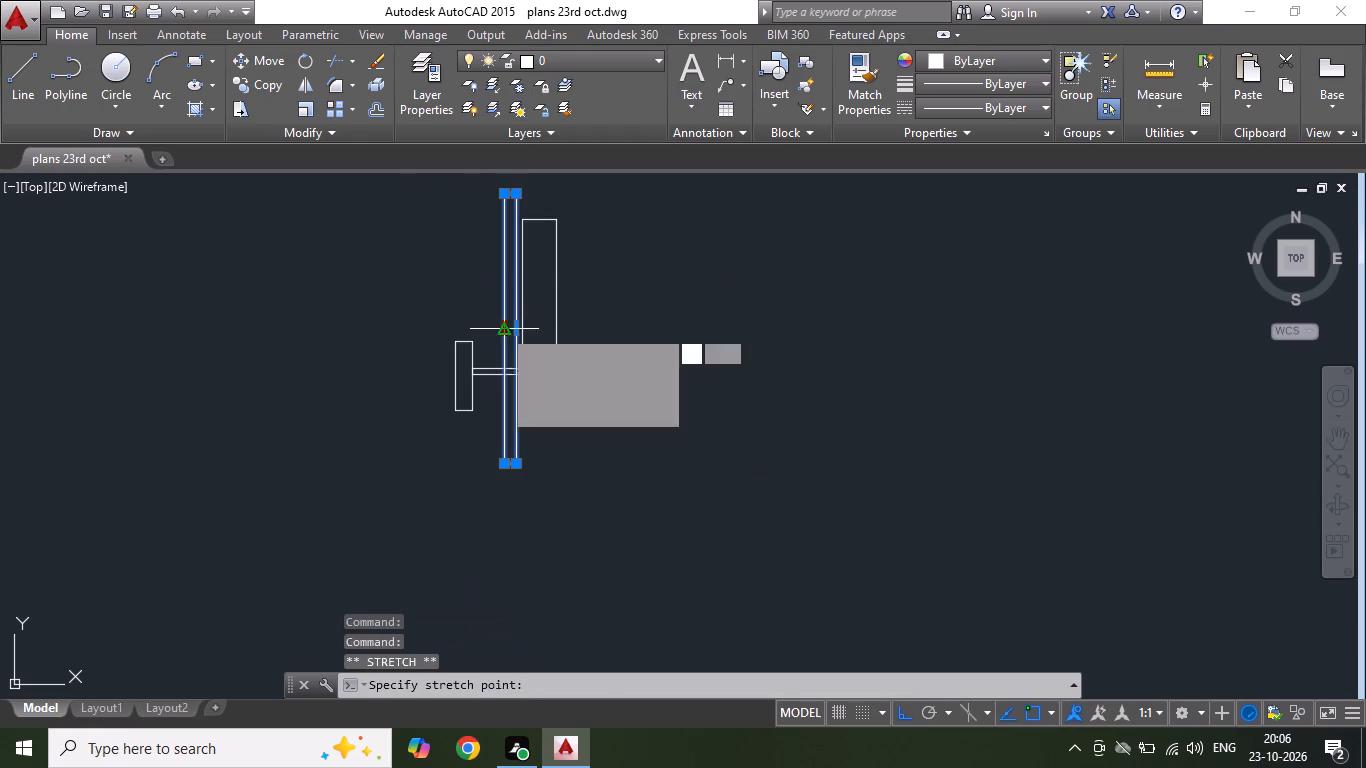
scroll(495, 327, up, 1)
click(492, 325)
key(Escape)
Draw a horizontal line across the narrow tall rectangle, a little below its top edge.
scroll(510, 430, down, 2)
scroll(497, 267, up, 1)
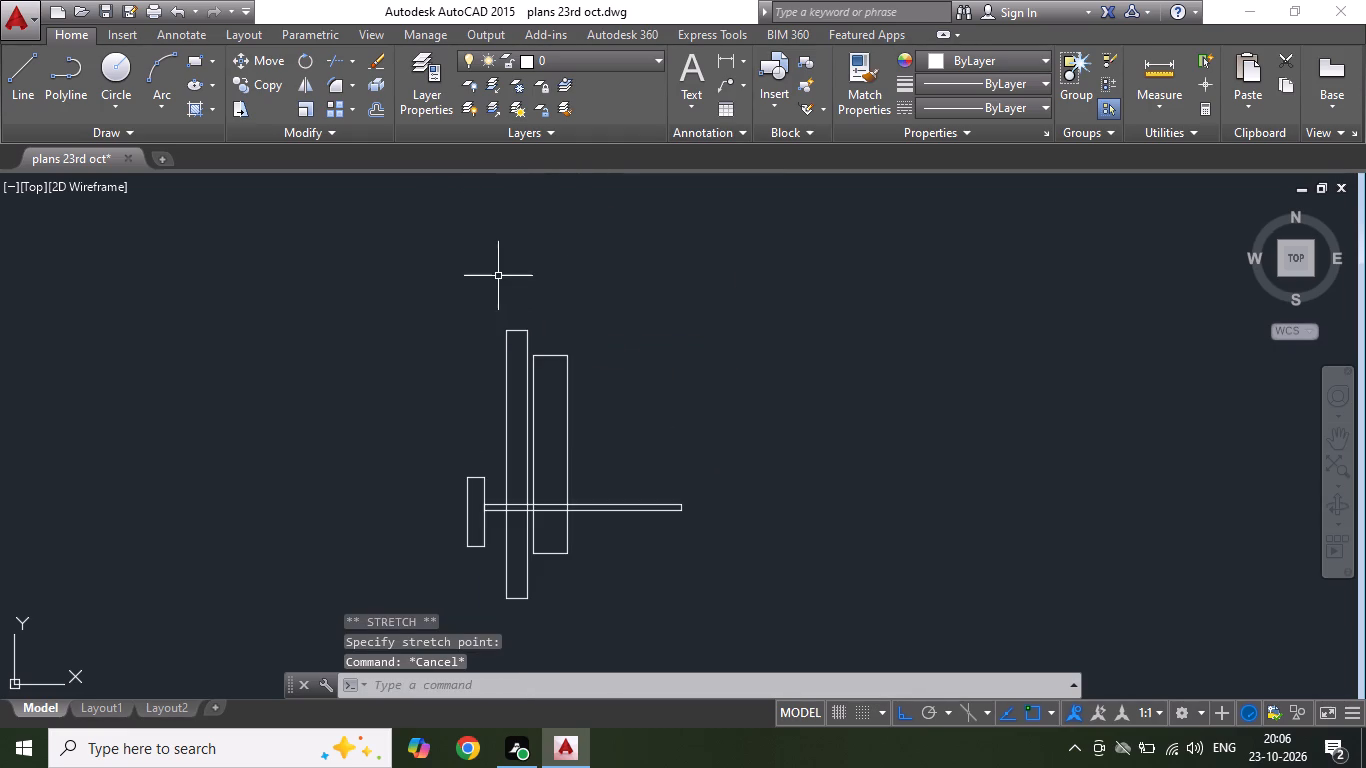
scroll(517, 315, up, 2)
click(4, 74)
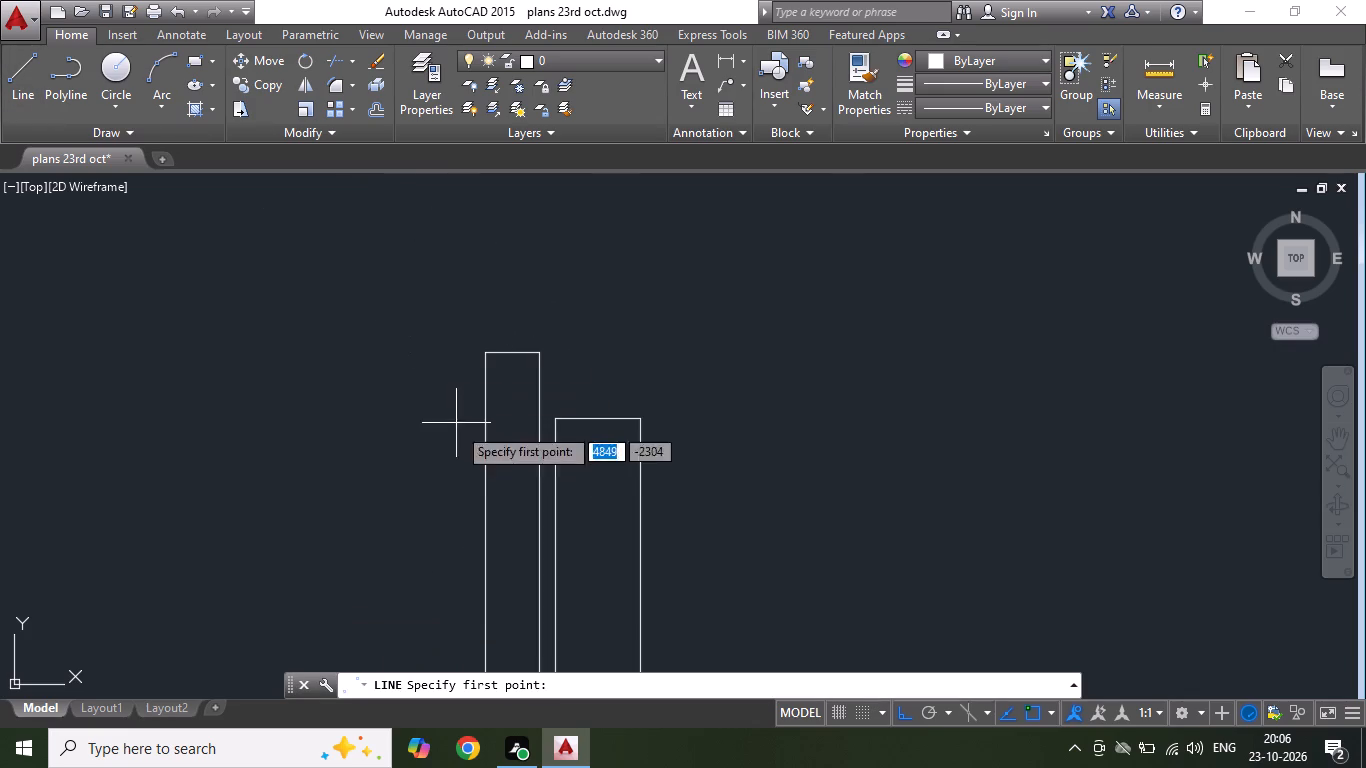
click(488, 388)
click(541, 391)
key(Escape)
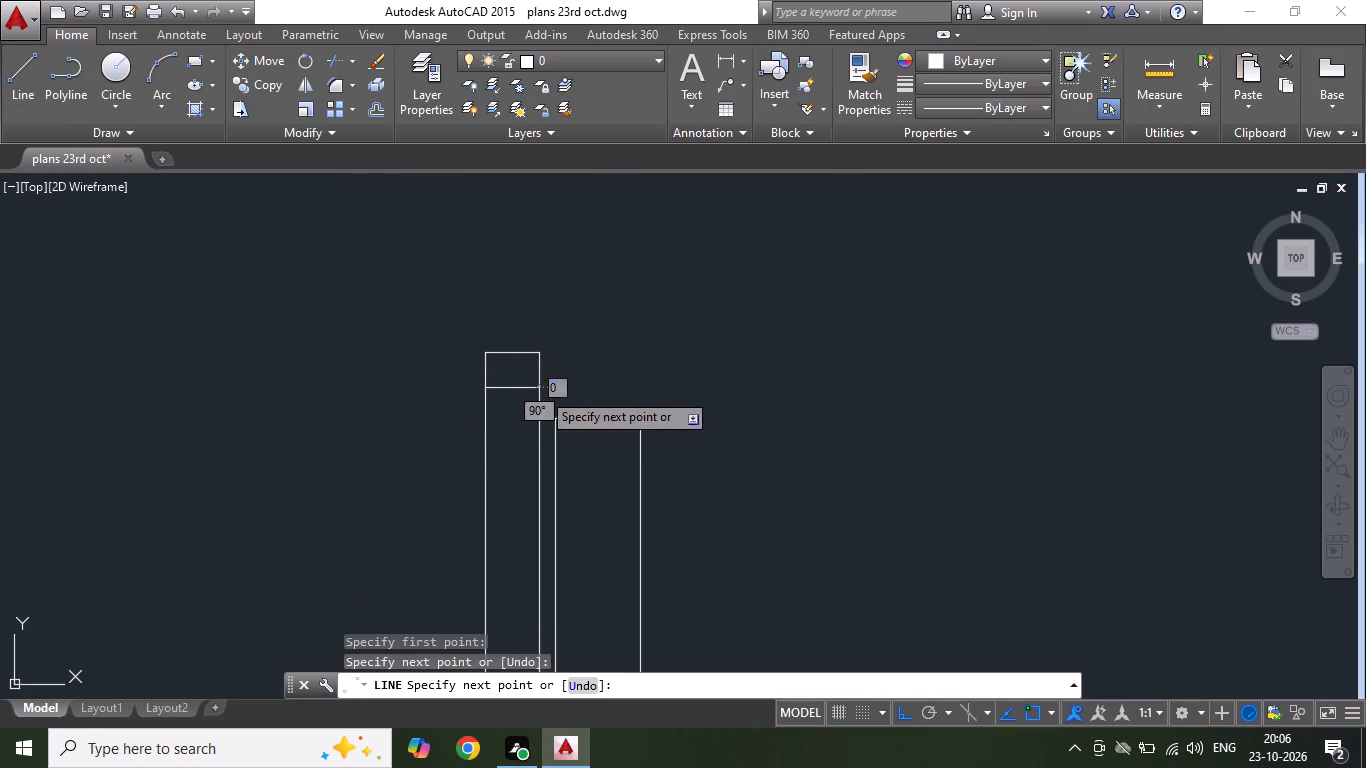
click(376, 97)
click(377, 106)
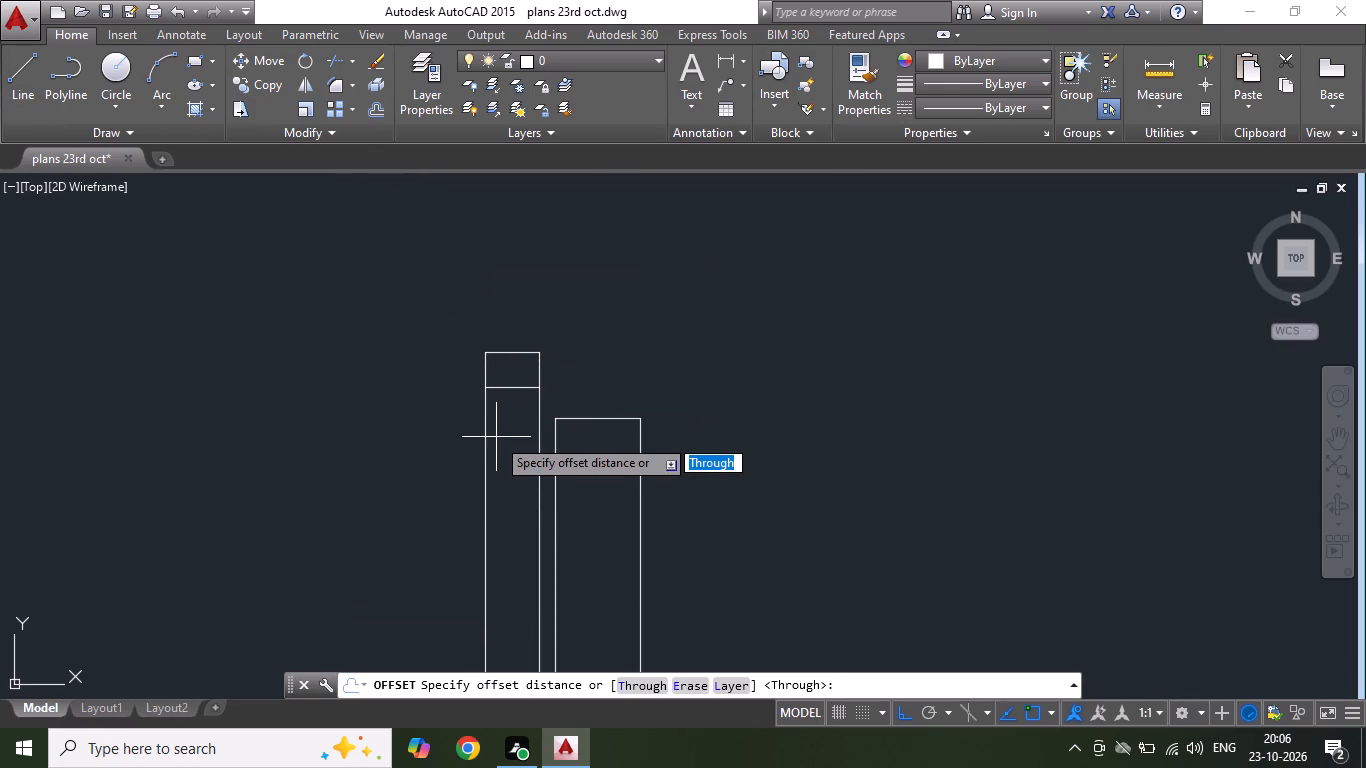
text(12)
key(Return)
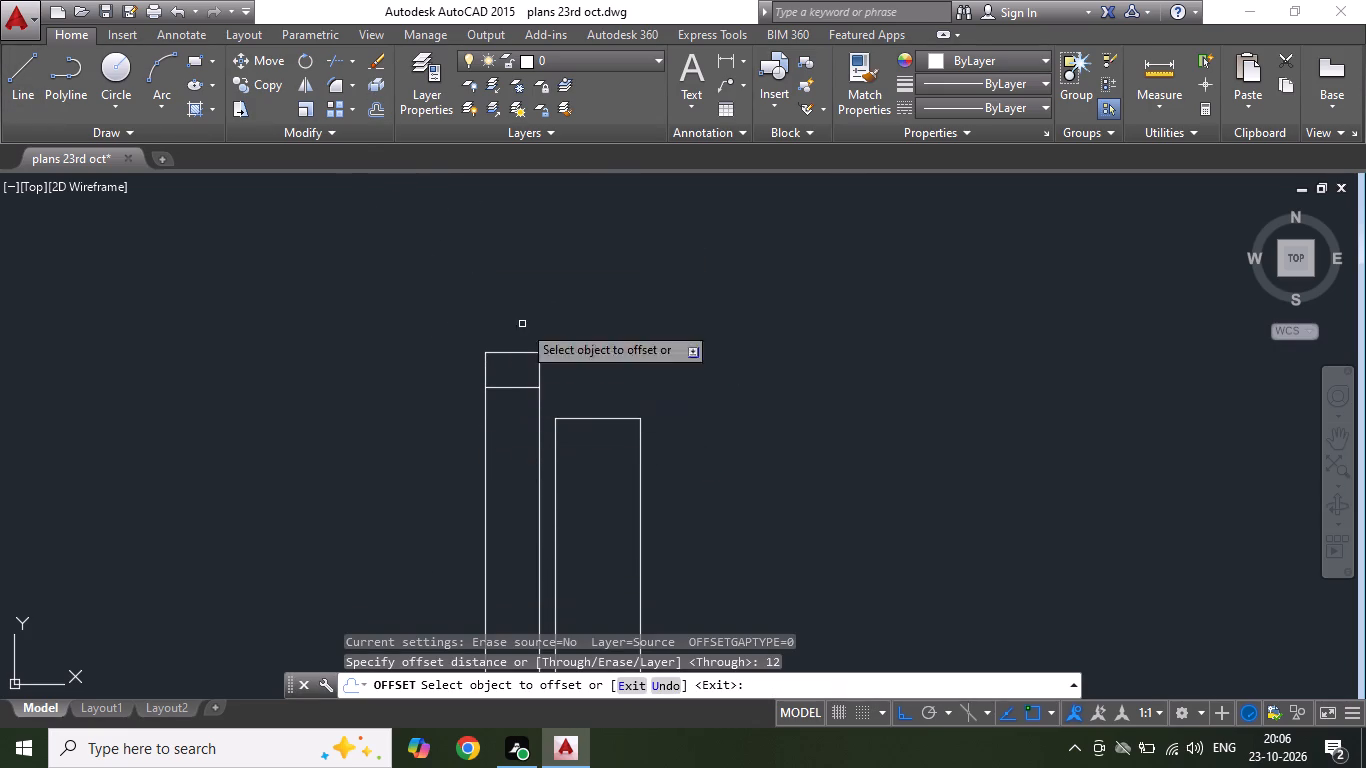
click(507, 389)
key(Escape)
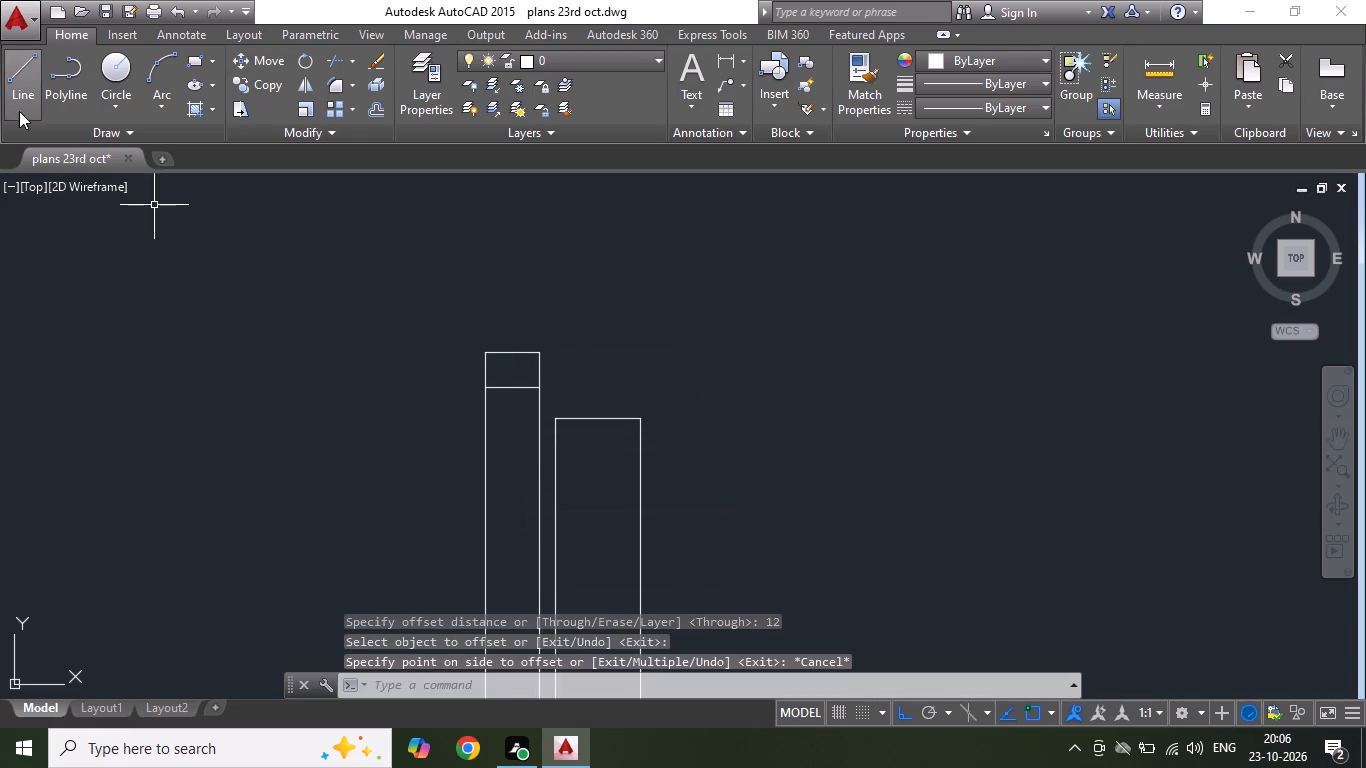
Draw a second horizontal line across the narrow tall rectangle, just below the first line.
click(19, 111)
click(481, 410)
click(534, 411)
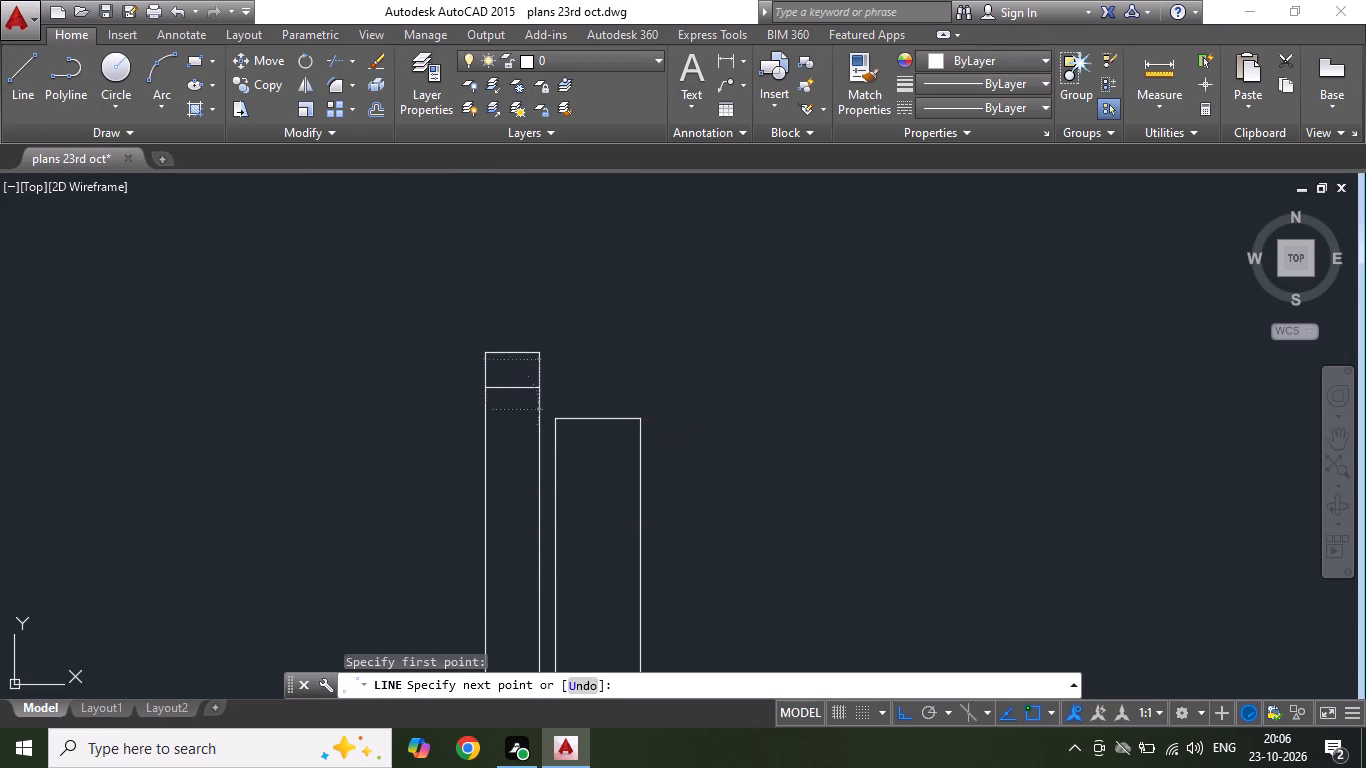
key(Escape)
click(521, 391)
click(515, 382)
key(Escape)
Copy the second cross line repeatedly down the narrow tall rectangle at roughly even spacing, ending just below the long horizontal bar.
click(514, 411)
right_click(507, 420)
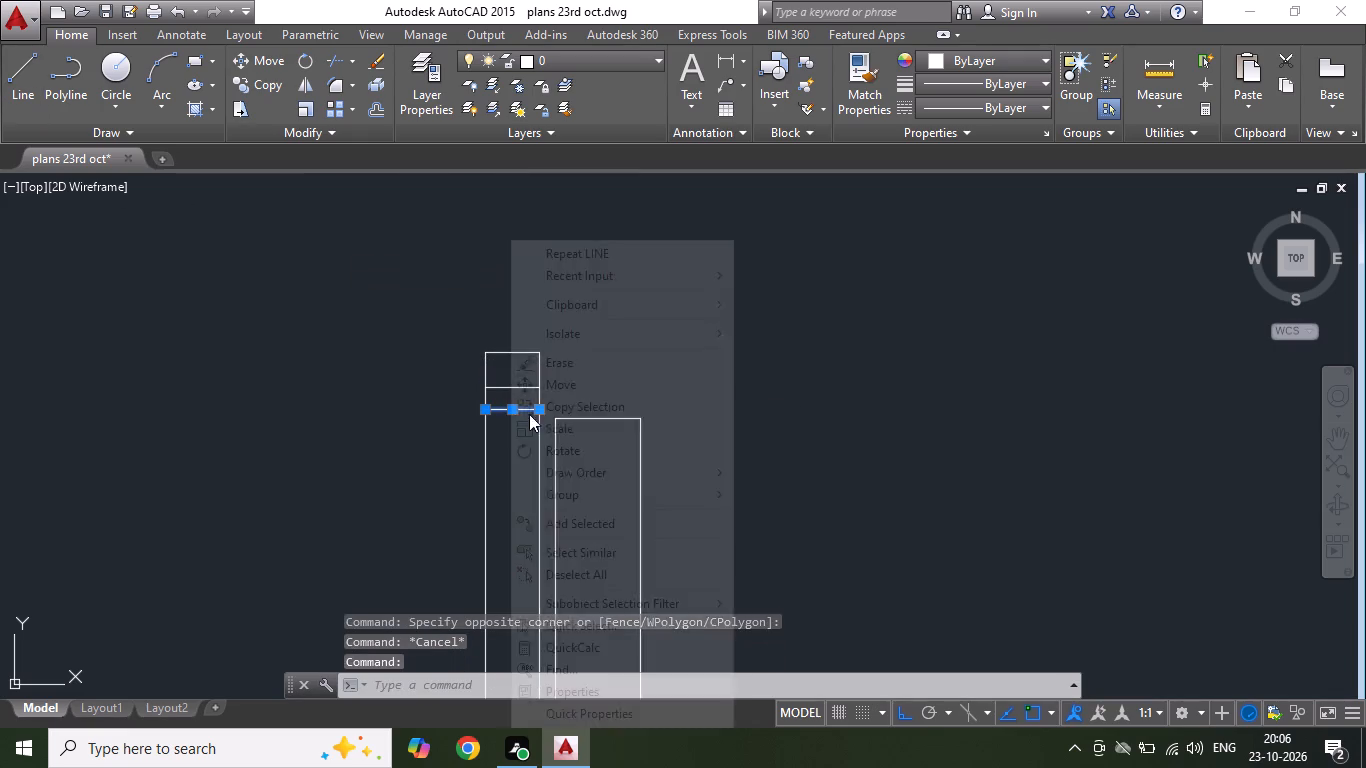
click(616, 401)
click(659, 356)
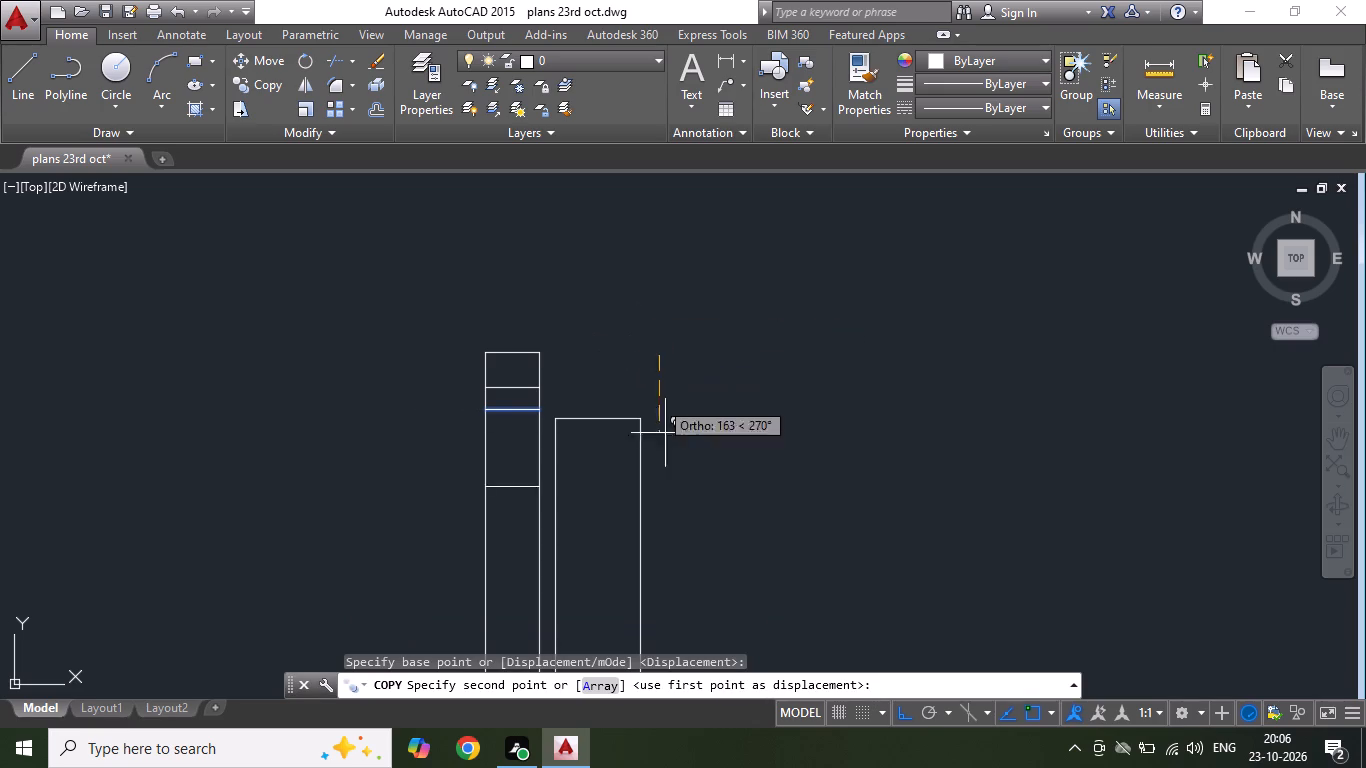
click(665, 383)
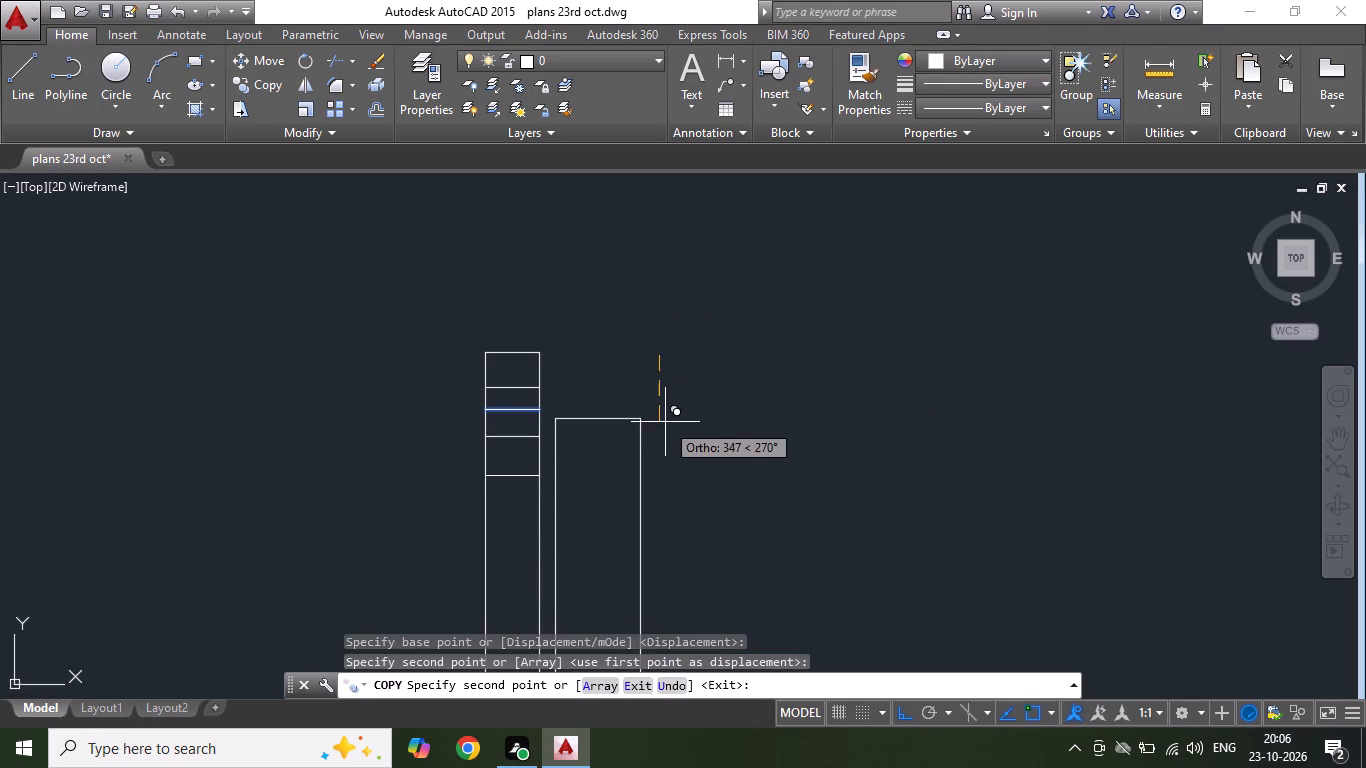
click(665, 406)
click(670, 434)
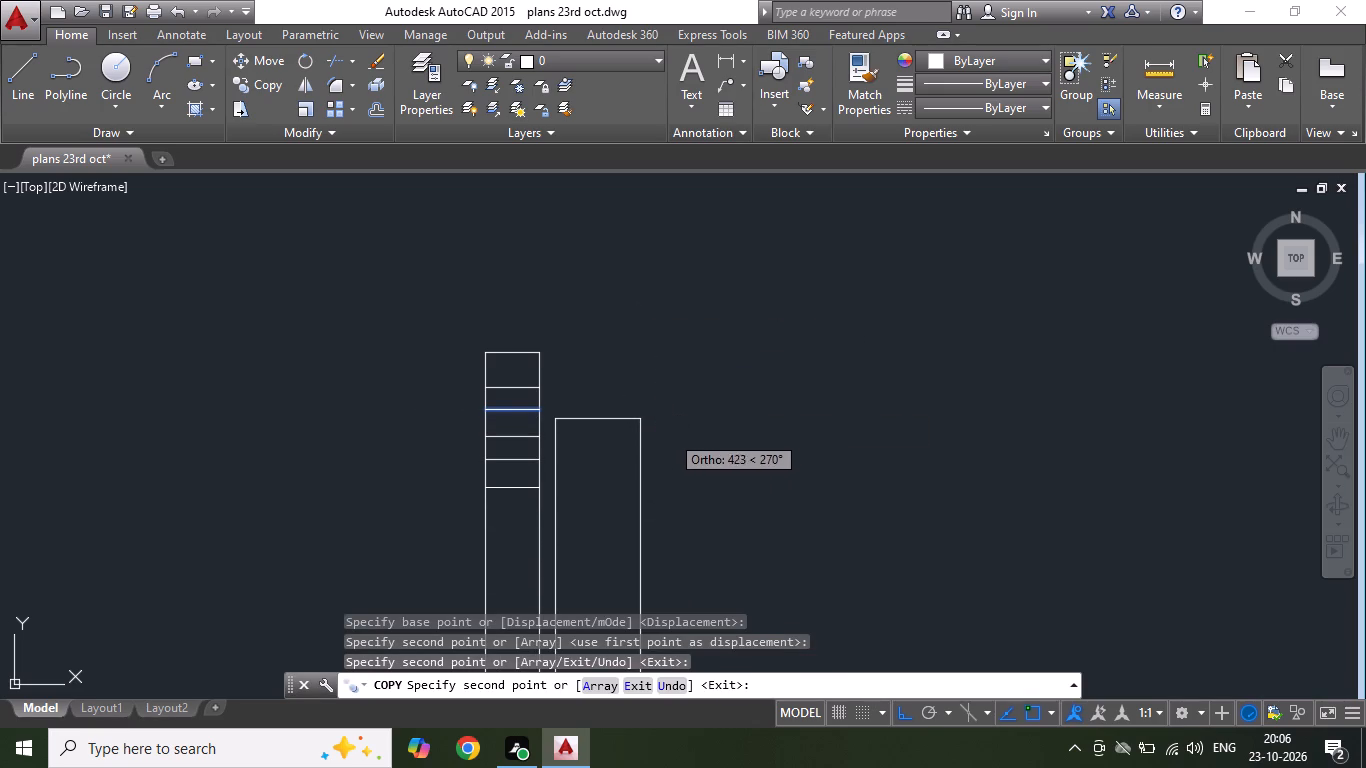
click(670, 466)
scroll(674, 396, down, 2)
scroll(684, 464, up, 1)
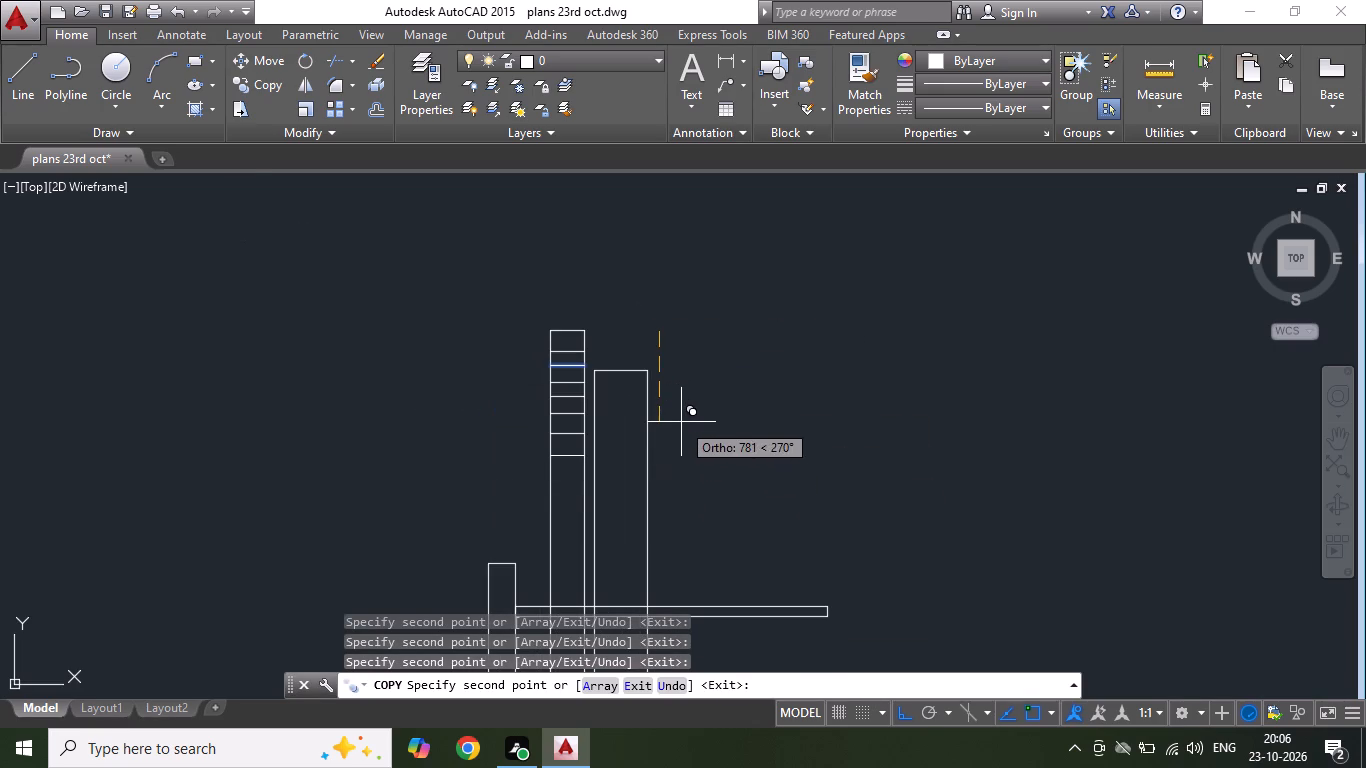
click(680, 417)
click(681, 436)
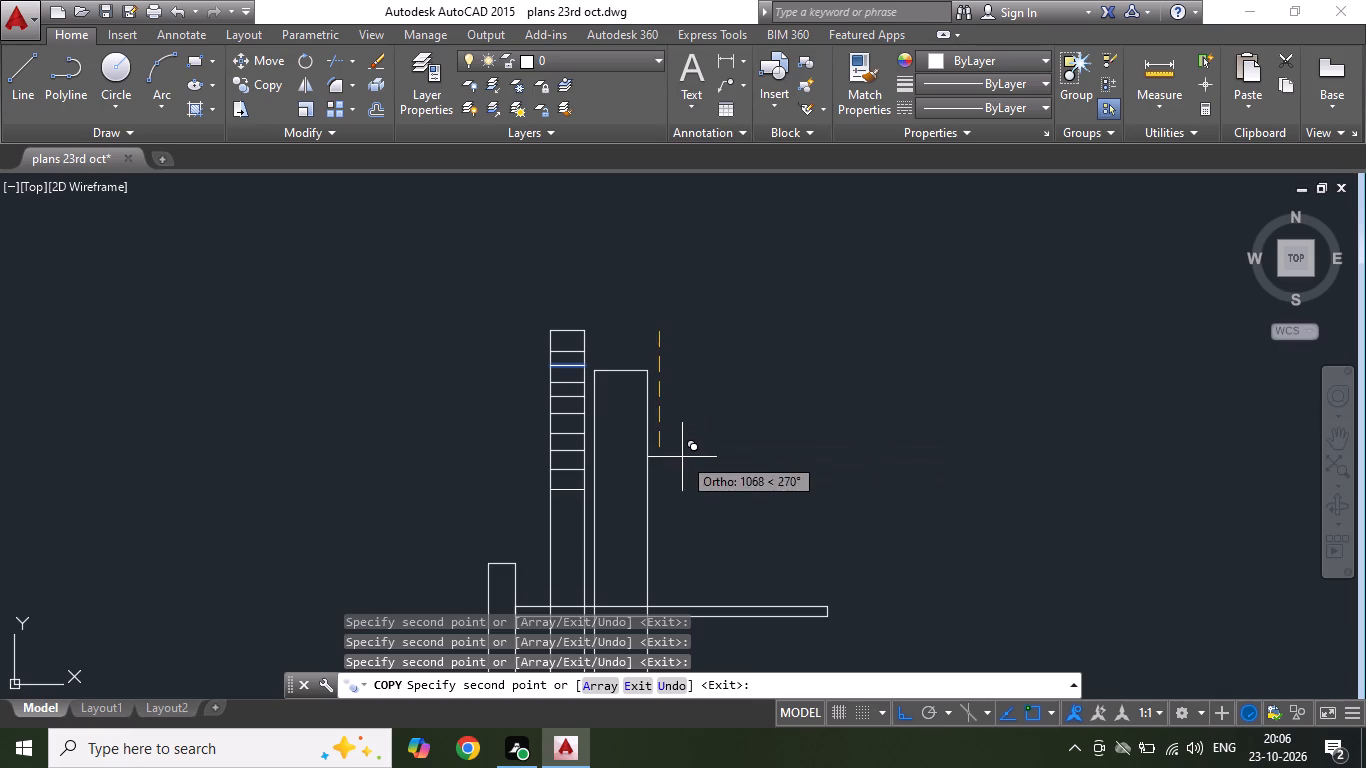
click(682, 457)
click(686, 479)
click(690, 494)
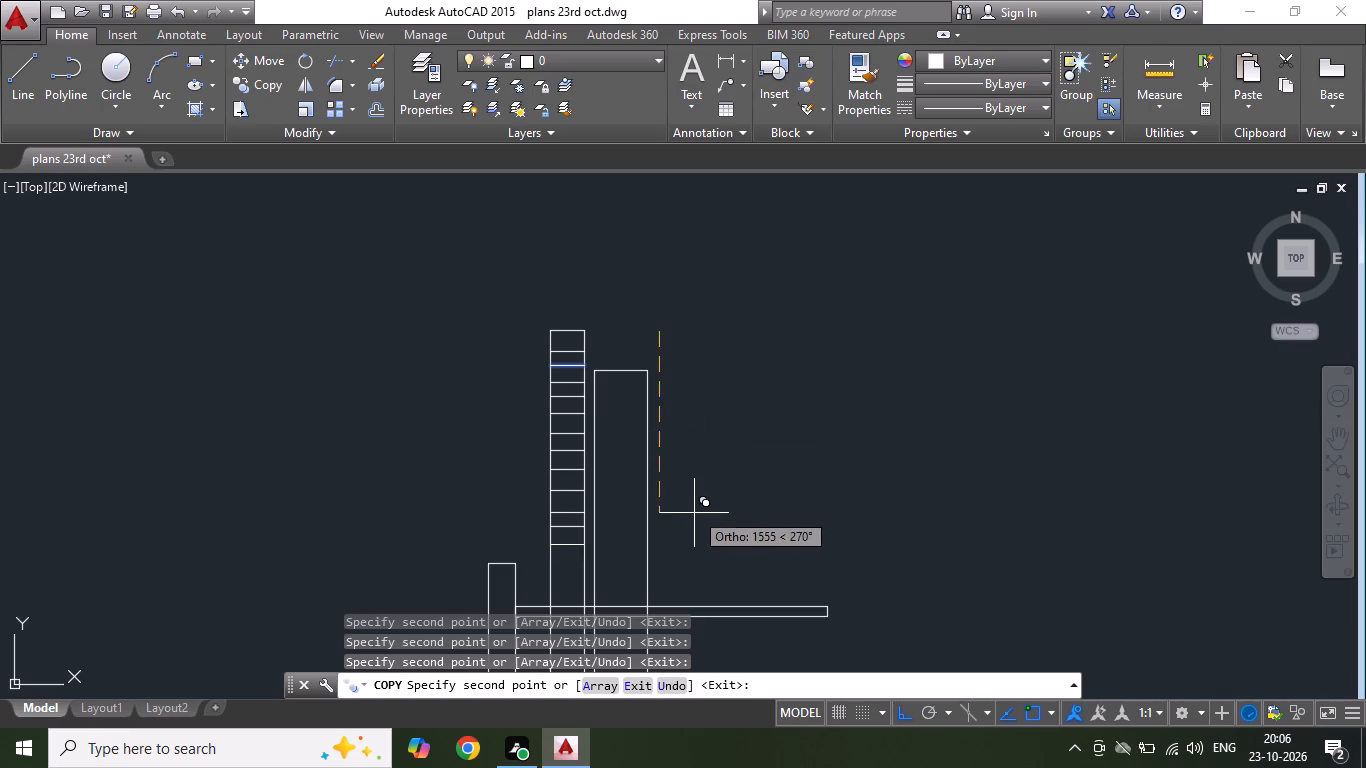
click(694, 513)
click(695, 532)
scroll(701, 460, down, 2)
scroll(727, 492, up, 2)
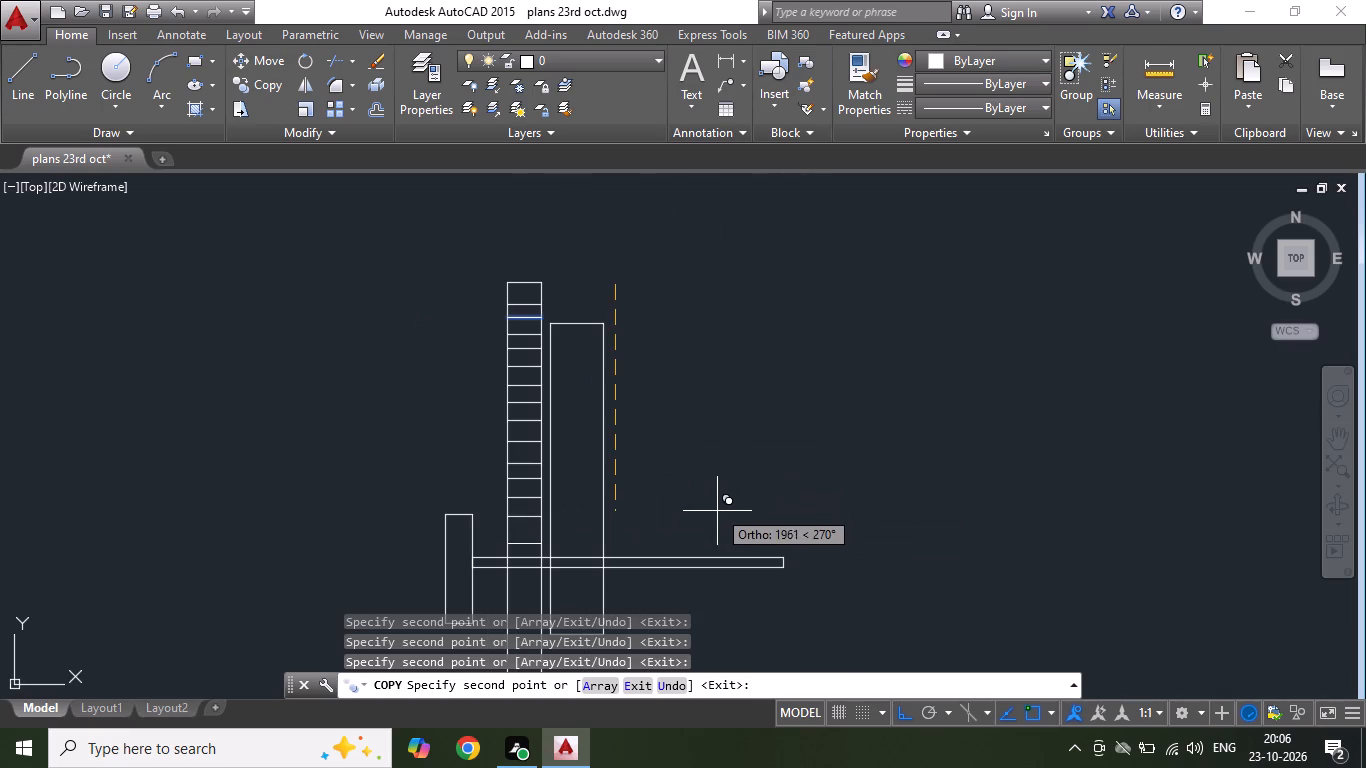
click(713, 502)
click(710, 515)
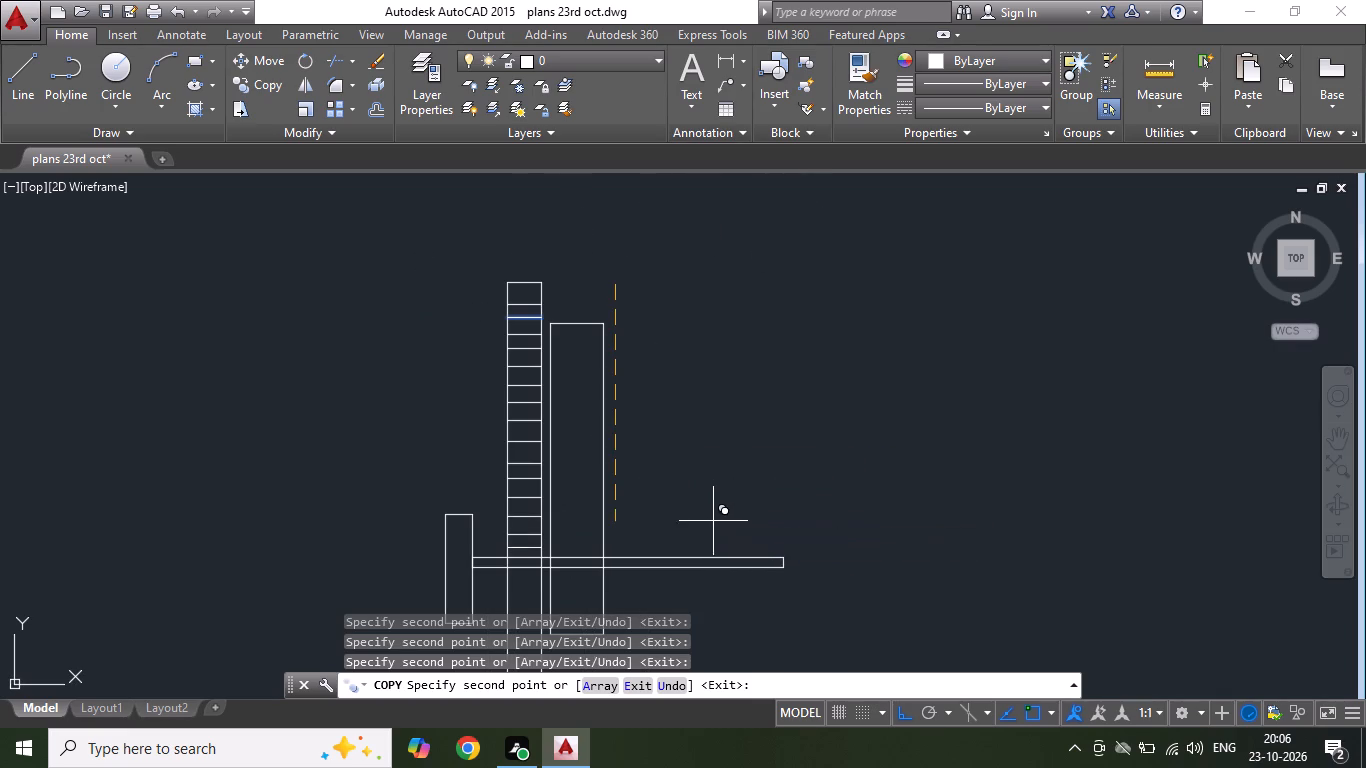
click(722, 543)
scroll(707, 452, down, 2)
scroll(715, 499, up, 2)
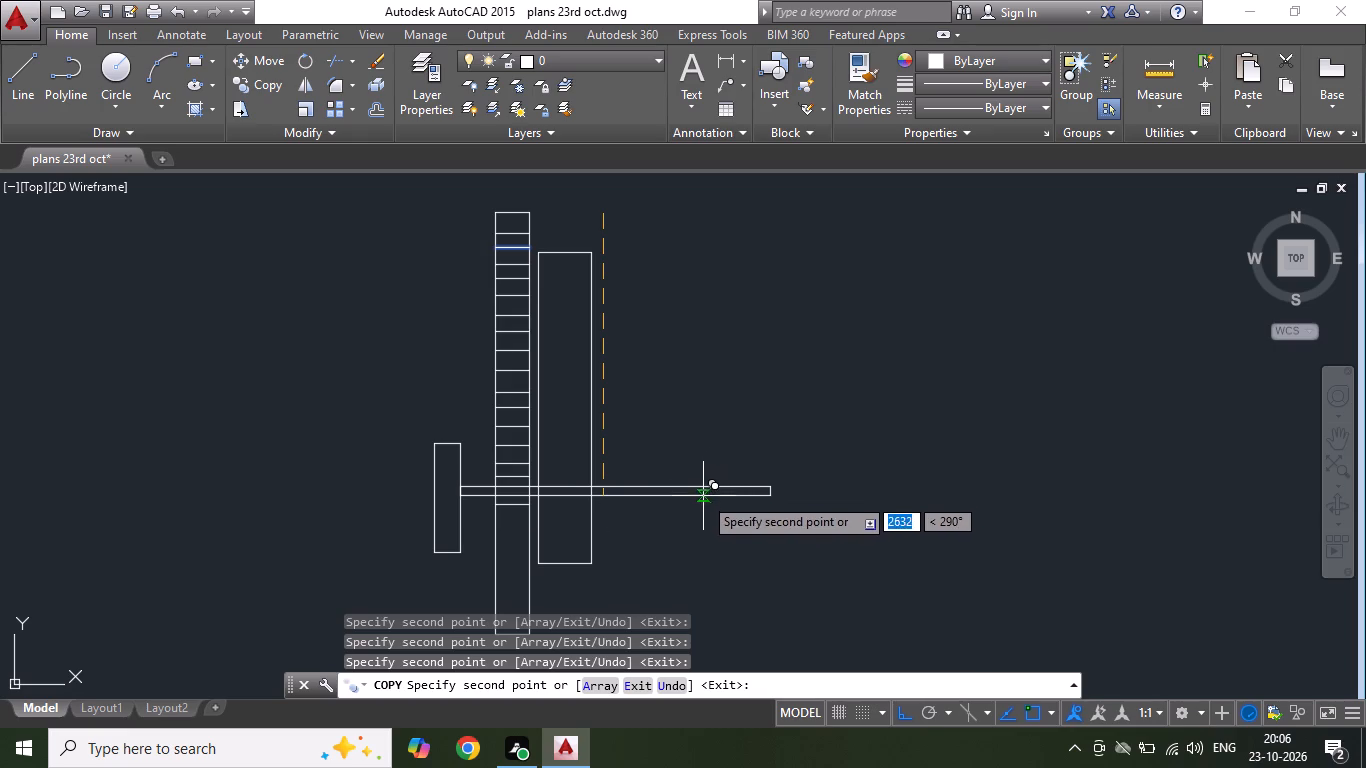
scroll(661, 534, up, 2)
scroll(634, 449, down, 2)
scroll(624, 500, up, 1)
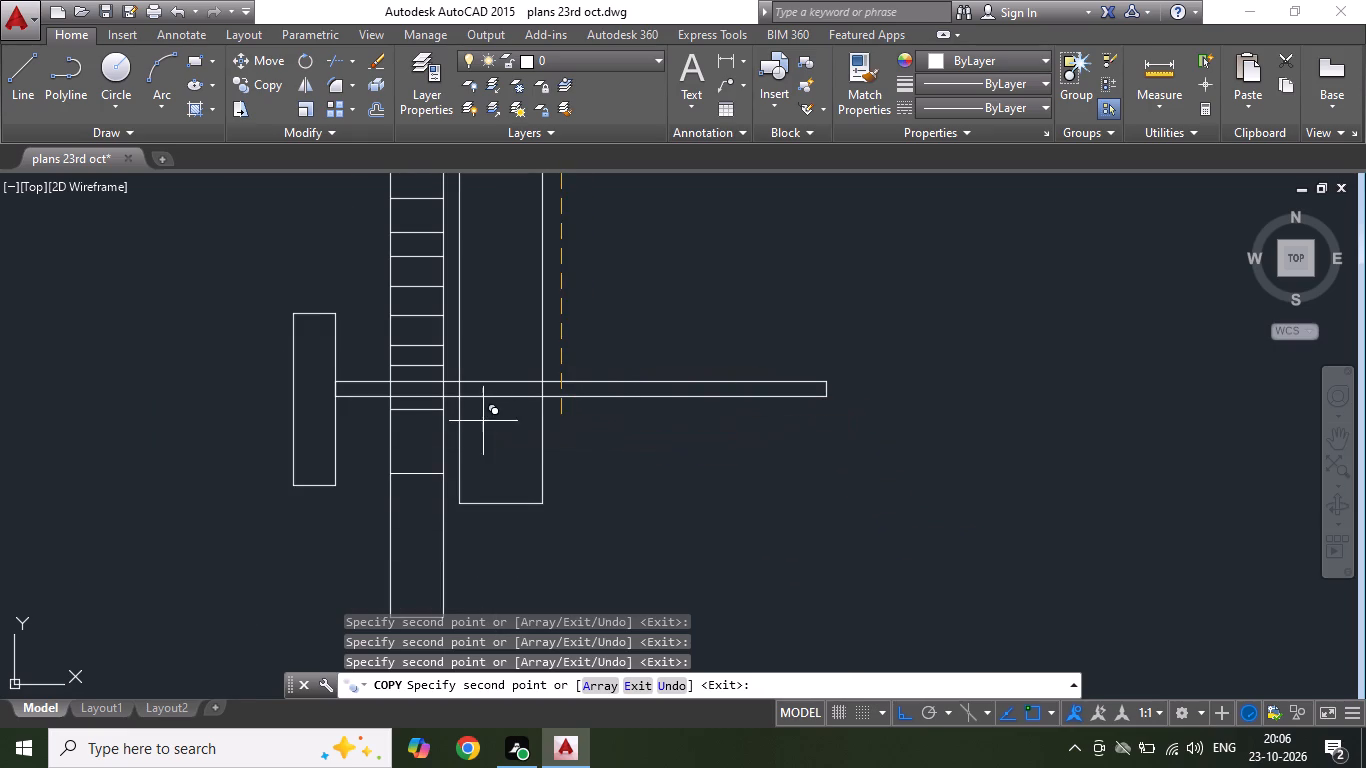
key(Escape)
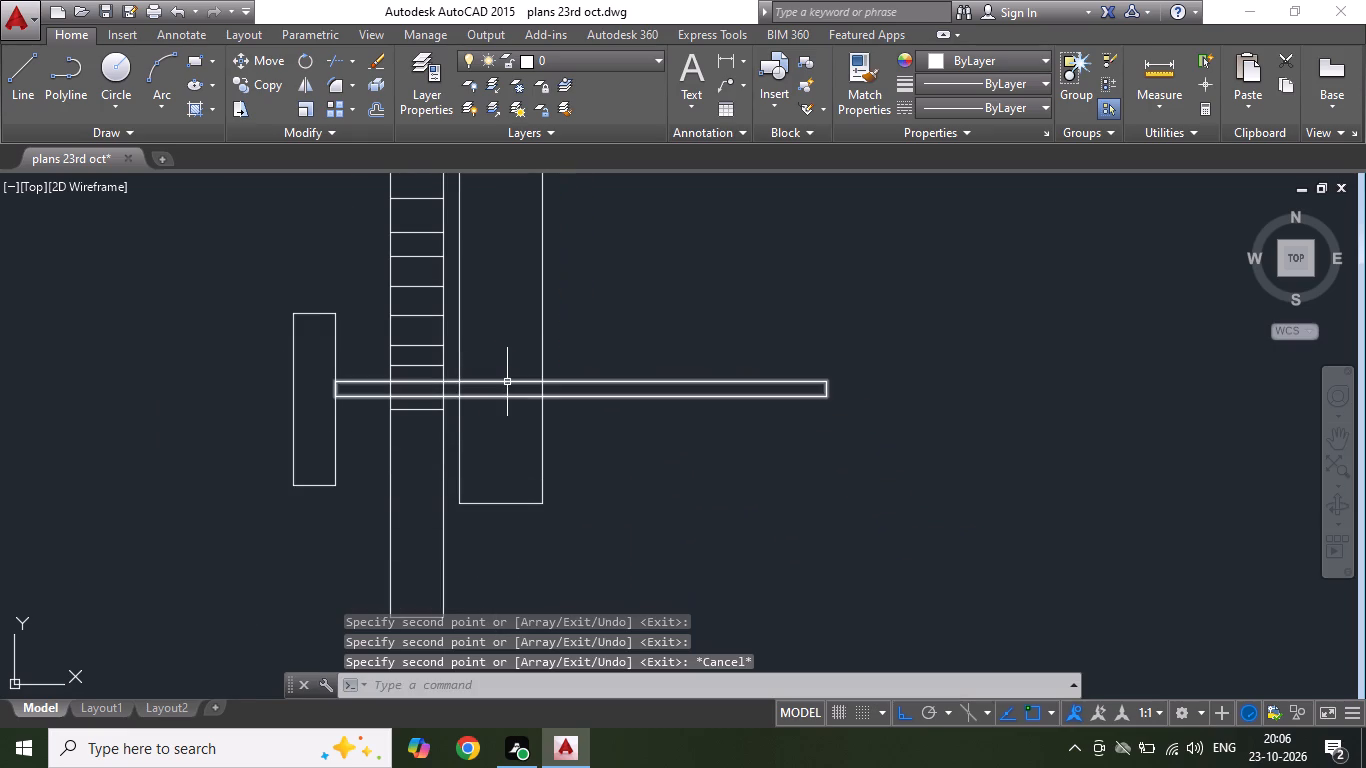
Copy the cross line just below the horizontal bar repeatedly downward to fill the narrow rectangle's lower part with rungs.
click(409, 410)
right_click(408, 427)
click(514, 407)
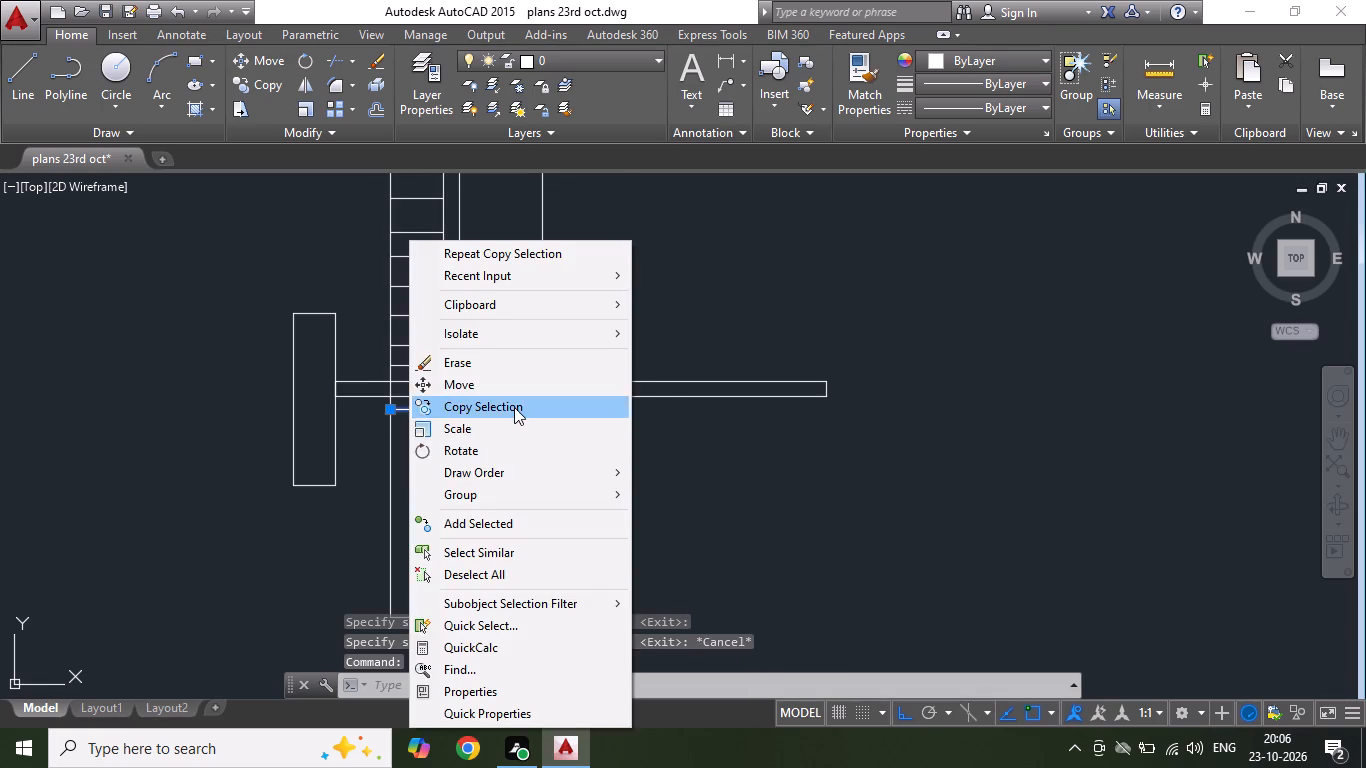
click(683, 467)
click(681, 493)
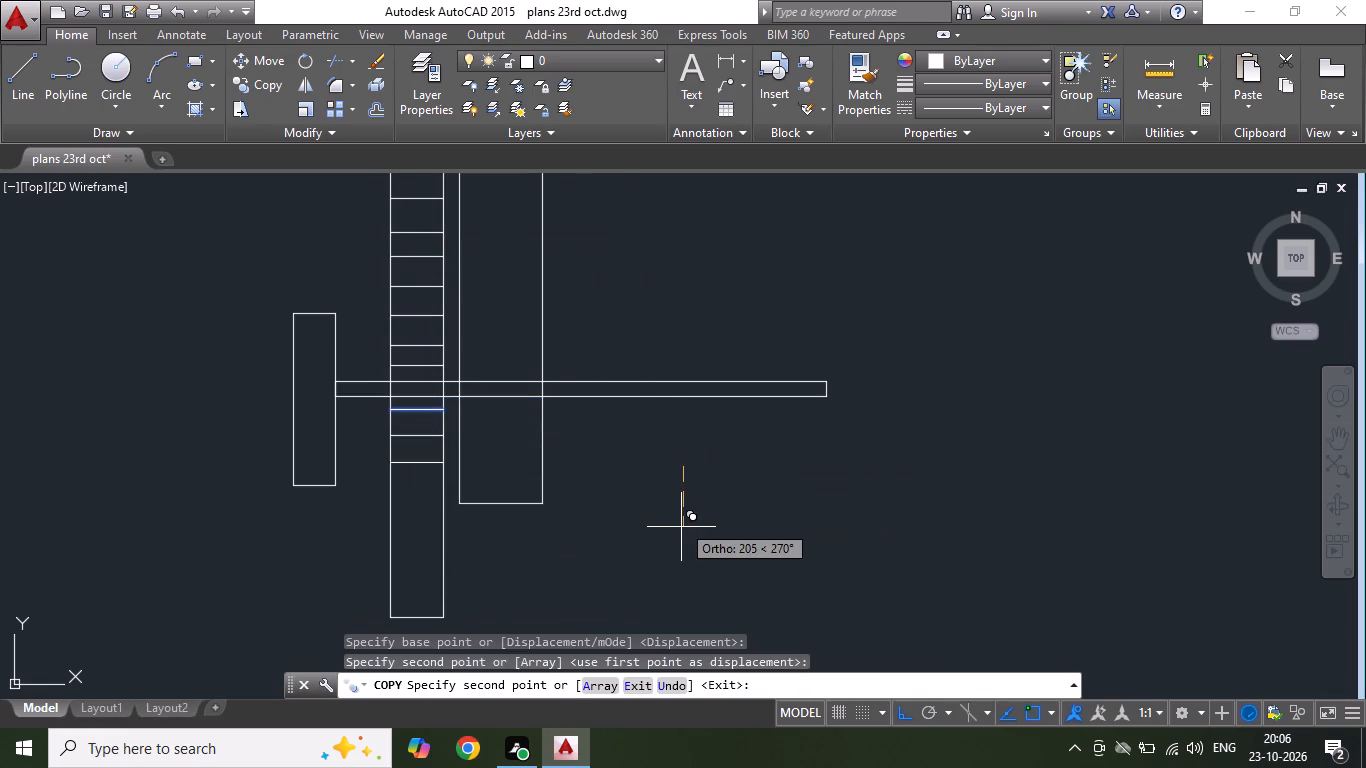
click(681, 514)
click(686, 540)
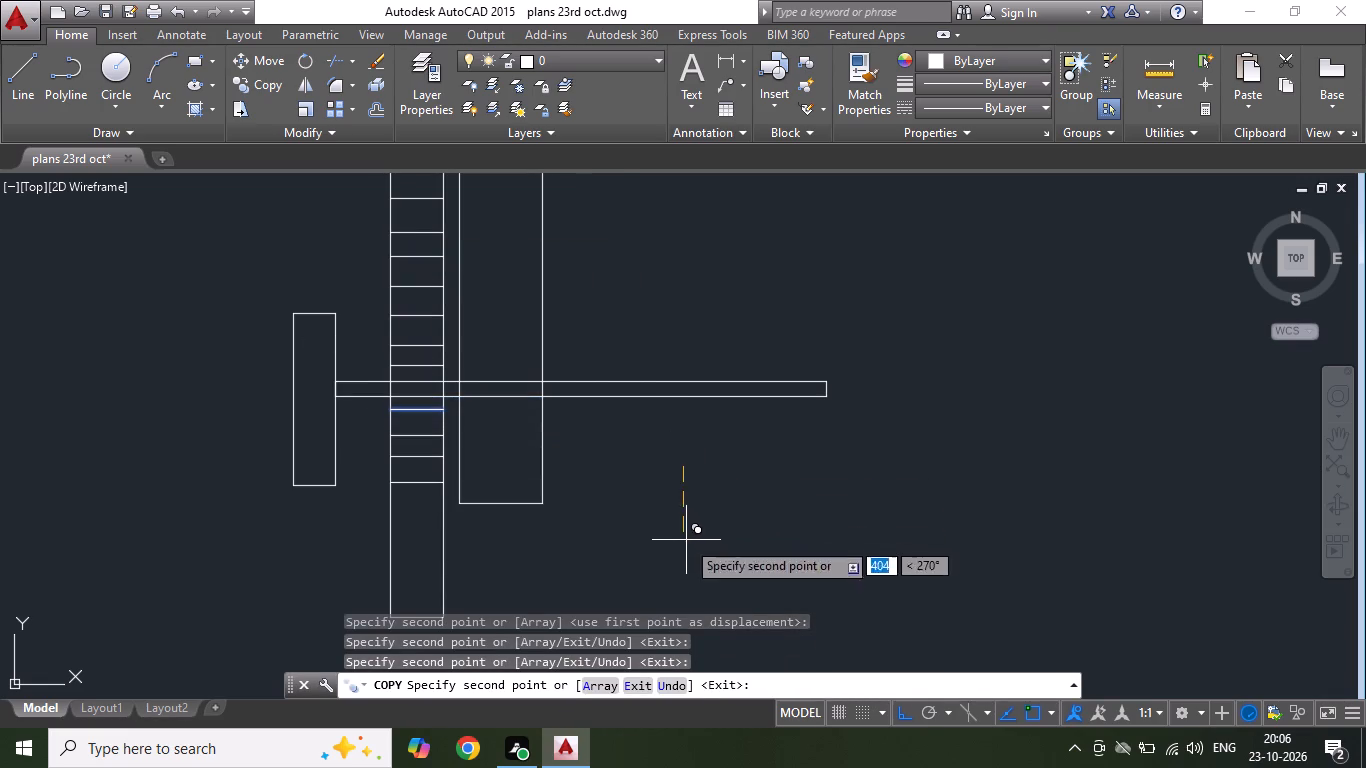
click(689, 564)
click(693, 597)
click(696, 635)
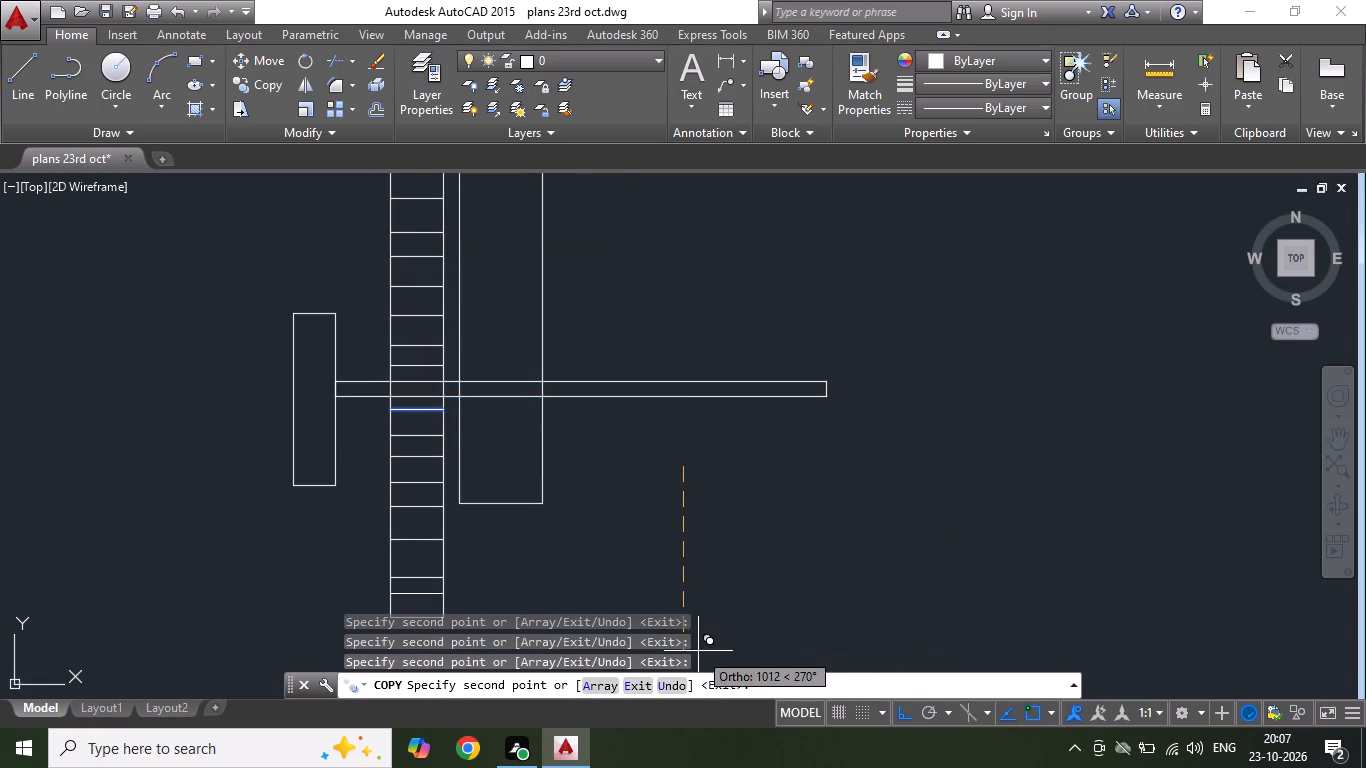
click(698, 658)
scroll(683, 510, down, 2)
scroll(700, 551, up, 2)
key(Escape)
Nudge the short upright rectangle at the horizontal bar's left end leftward, leaving a clear gap from the bar.
scroll(638, 561, down, 2)
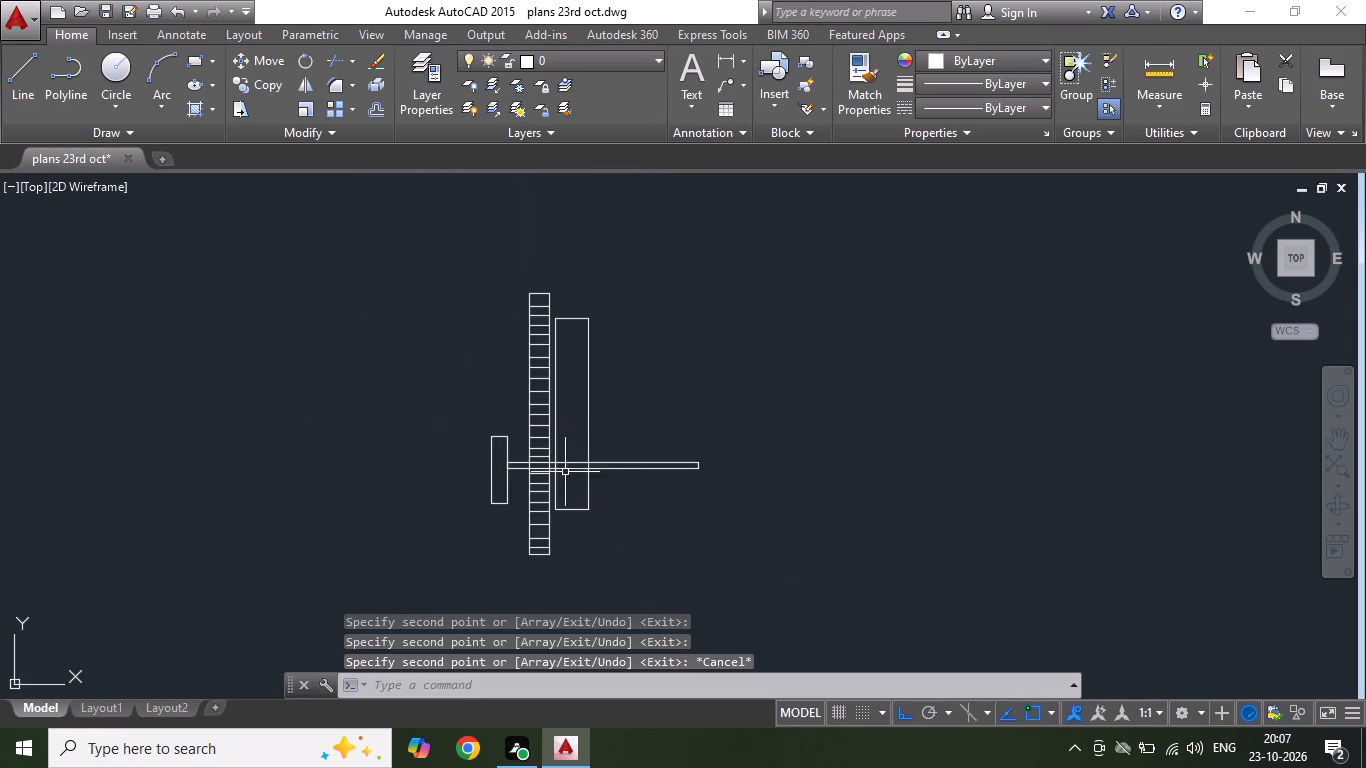
scroll(540, 467, up, 1)
drag(426, 386, 464, 423)
click(507, 583)
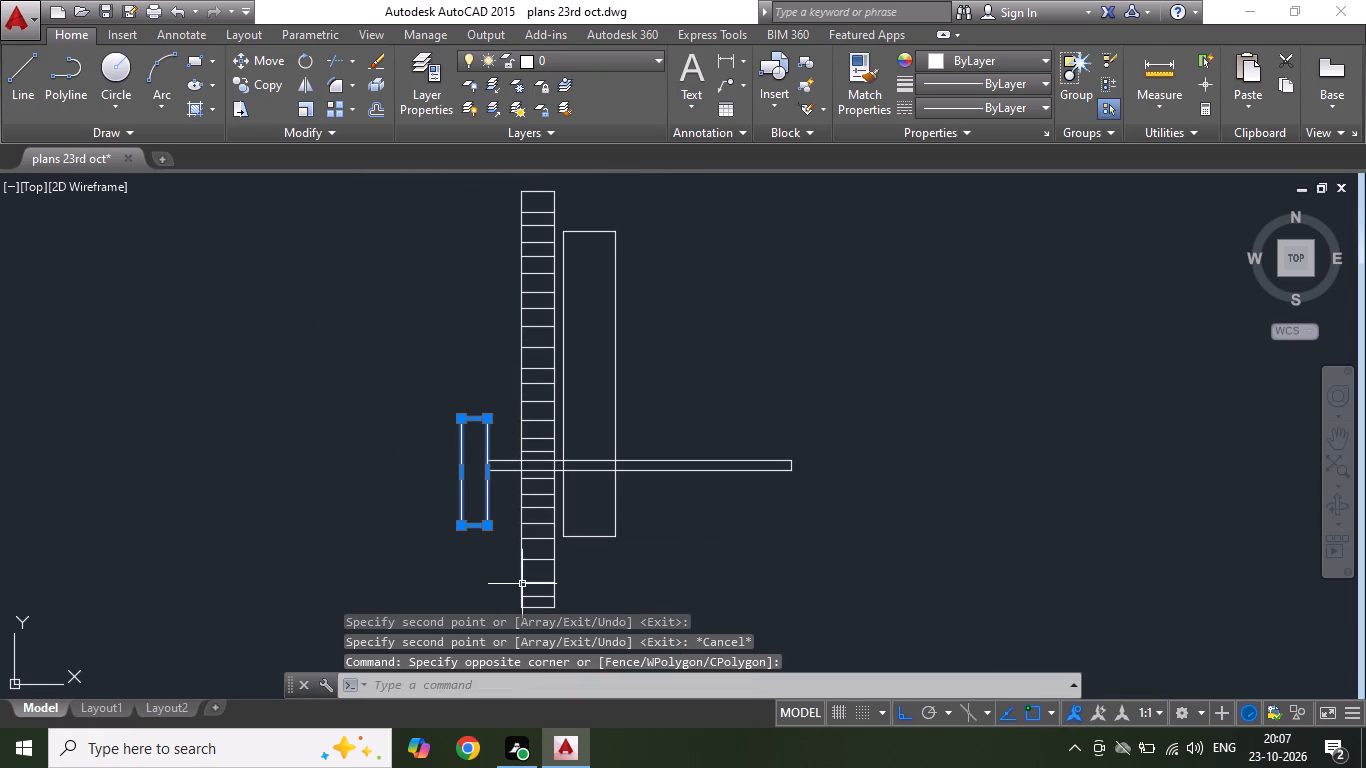
key(ctrl+Left)
key(ctrl+Left)
key(ctrl+Left)
key(ctrl+Left)
key(ctrl+Left)
key(ctrl+Left)
key(ctrl+Left)
key(ctrl+Left)
key(ctrl+Left)
key(ctrl+Left)
key(ctrl+Left)
key(ctrl+Left)
key(ctrl+Left)
key(ctrl+Left)
key(ctrl+Left)
key(ctrl+Left)
key(ctrl+Left)
key(ctrl+Left)
key(ctrl+Left)
key(ctrl+Left)
key(ctrl+Left)
key(ctrl+Left)
key(ctrl+Left)
key(ctrl+Left)
key(ctrl+Left)
key(ctrl+Left)
key(ctrl+Left)
key(ctrl+Left)
key(ctrl+Left)
key(ctrl+Left)
key(ctrl+Left)
key(ctrl+Left)
key(ctrl+Left)
key(ctrl+Left)
key(ctrl+Left)
key(ctrl+Left)
key(ctrl+Left)
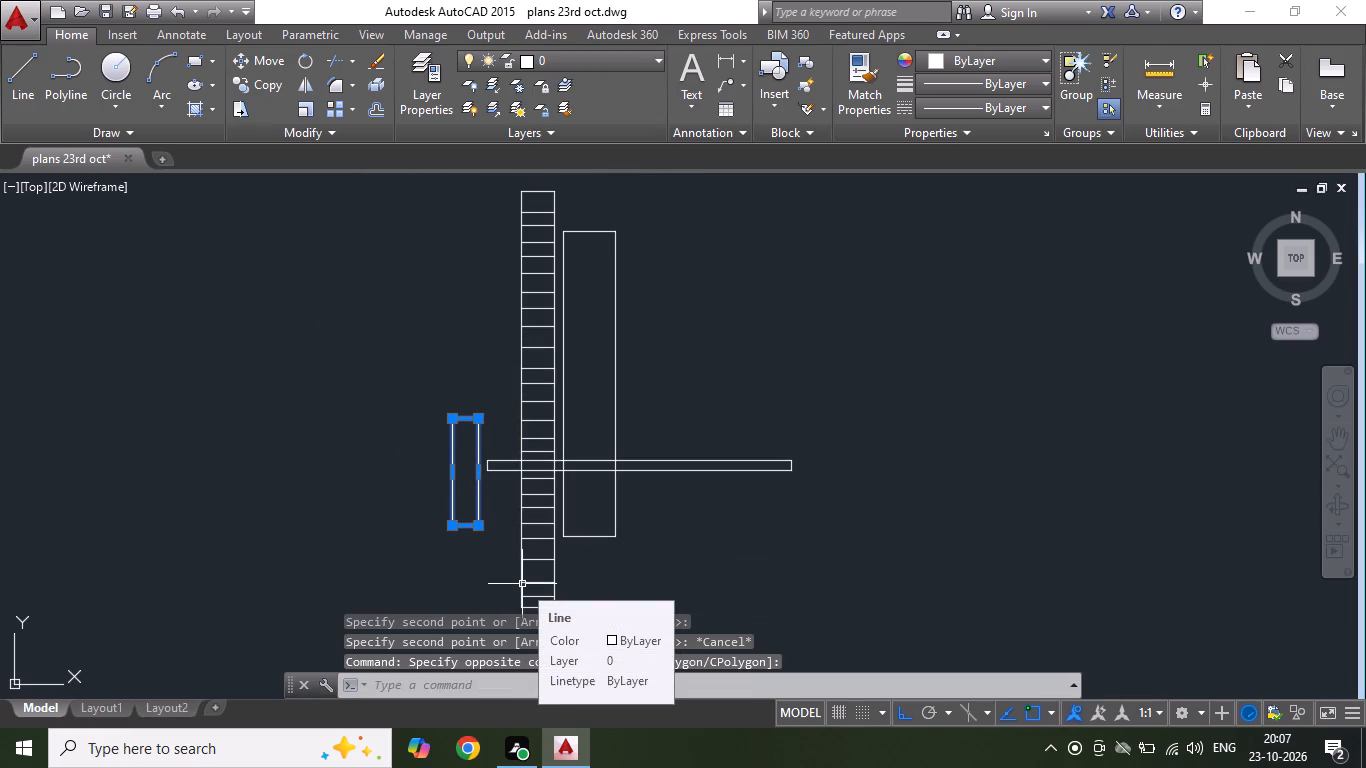
key(Escape)
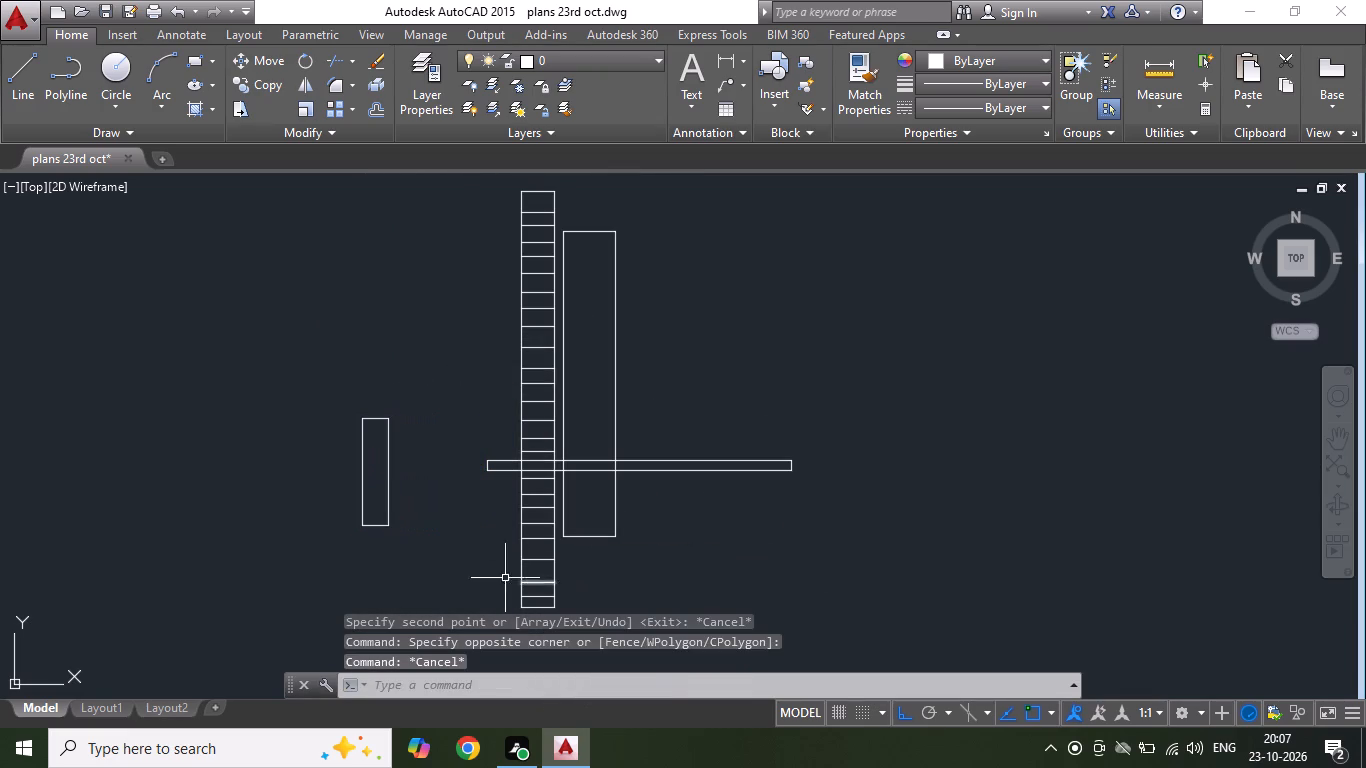
Enlarge the detached short rectangle by stretching its left edge outward, its top edge upward and its bottom edge downward.
click(369, 485)
click(363, 476)
click(350, 475)
click(350, 482)
key(Escape)
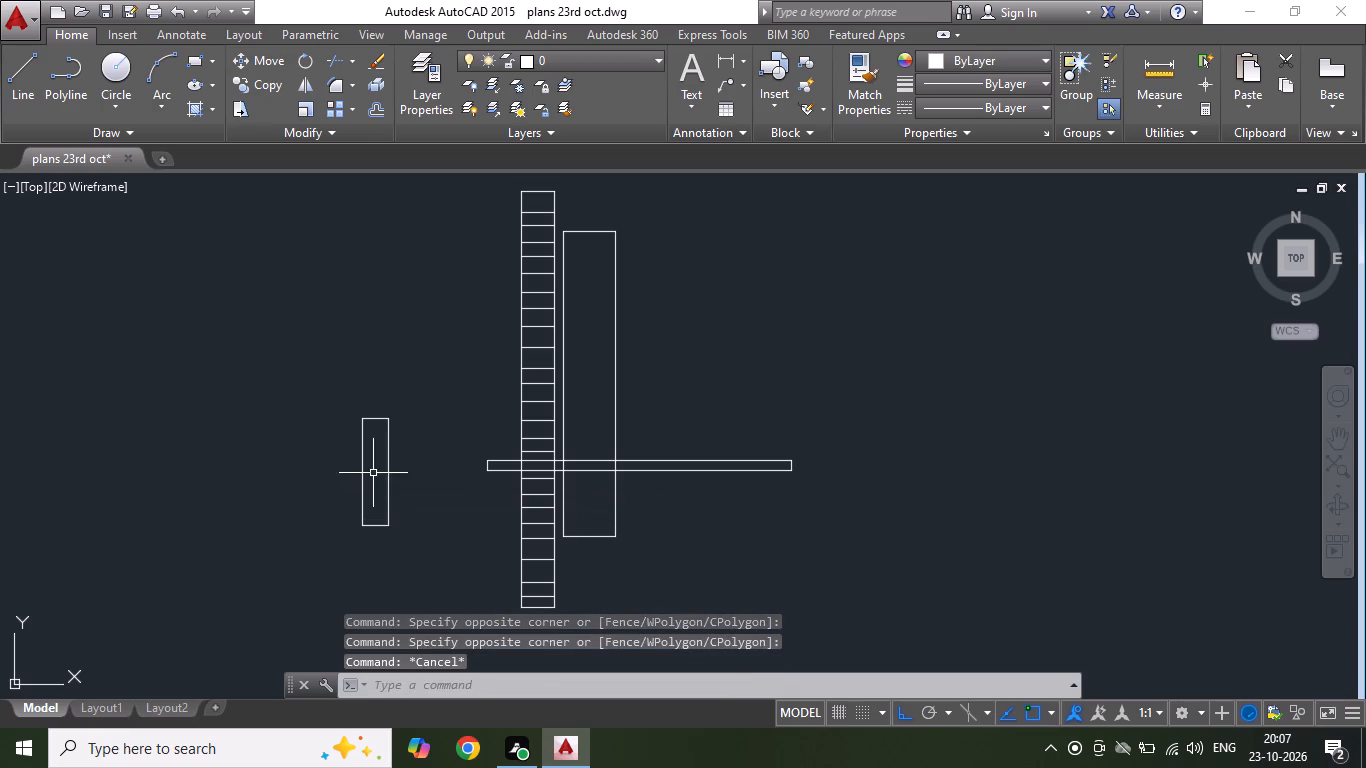
click(374, 473)
click(333, 477)
click(360, 474)
click(277, 488)
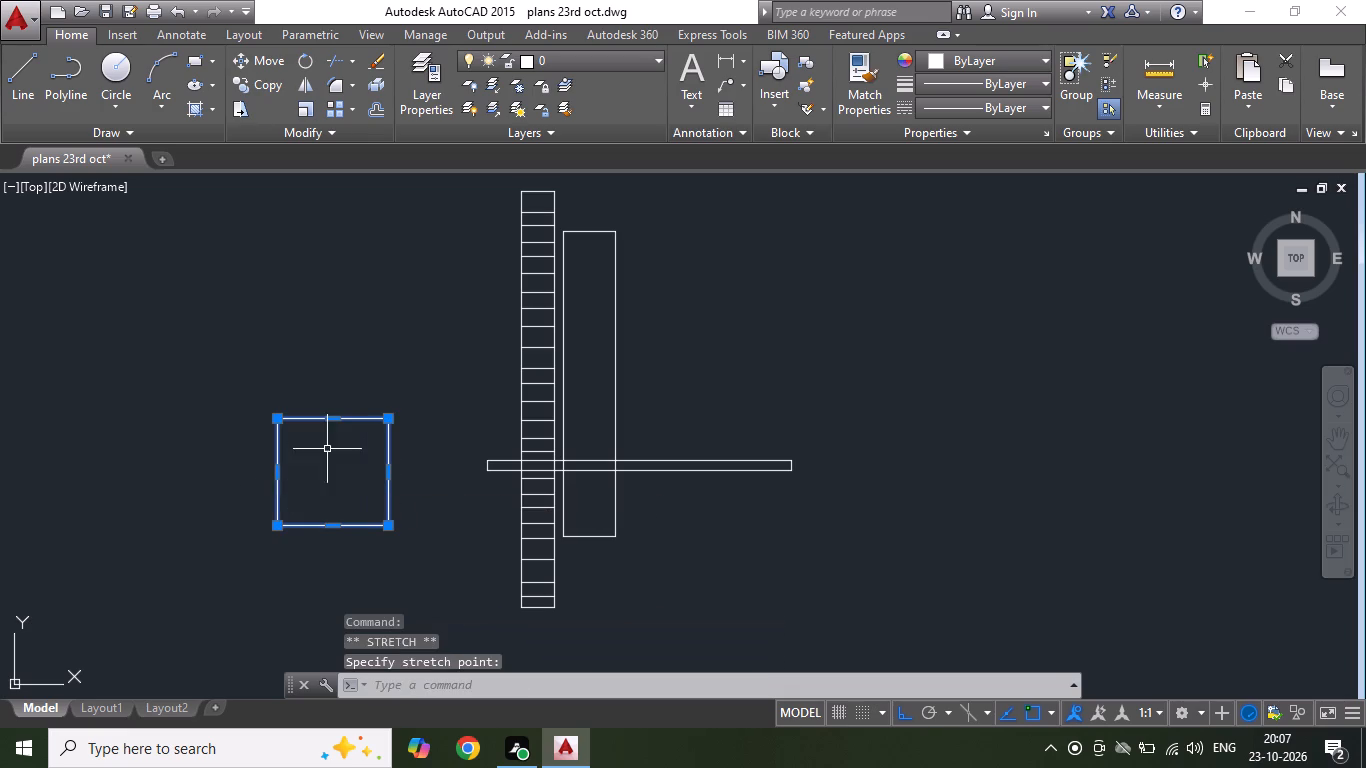
drag(333, 420, 333, 409)
click(332, 323)
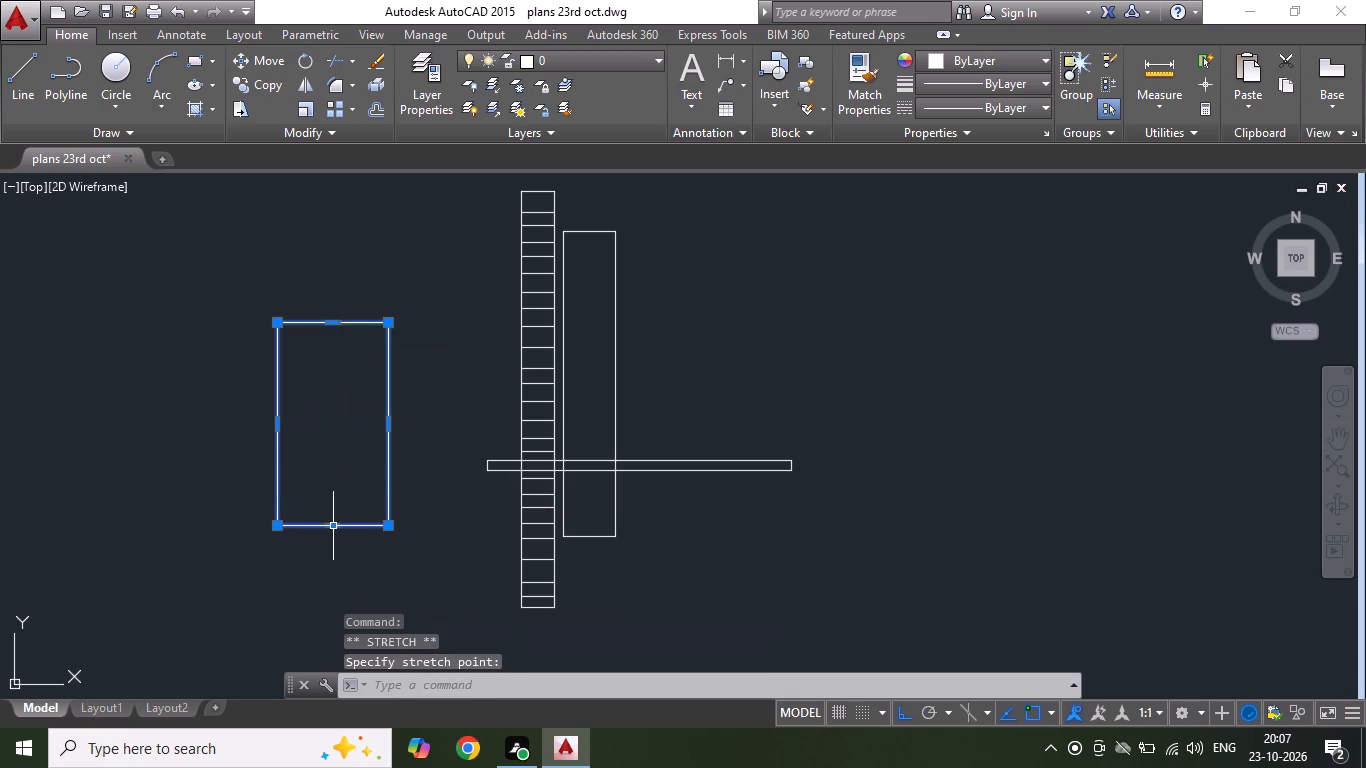
click(332, 524)
click(325, 589)
key(Escape)
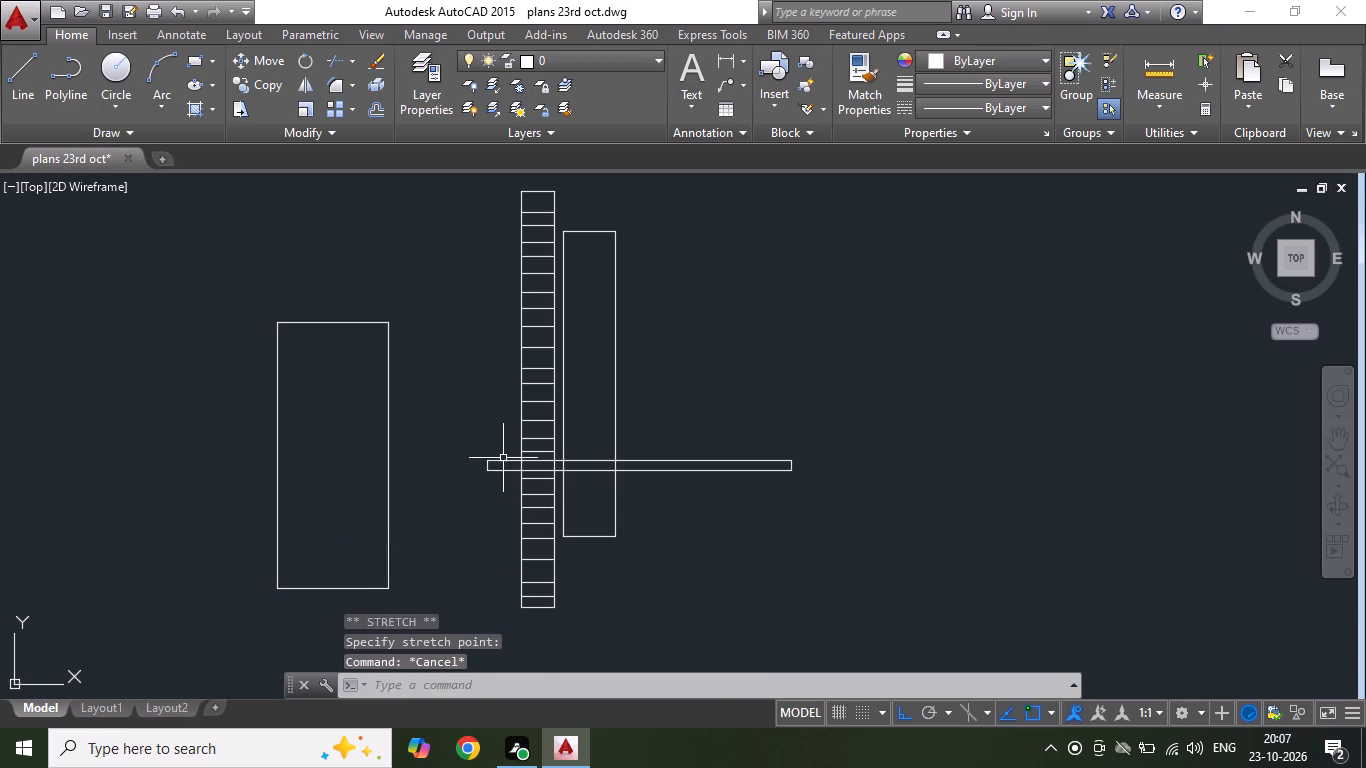
Thicken the long horizontal bar by stretching its top edge upward.
click(502, 456)
click(493, 469)
drag(641, 461, 638, 445)
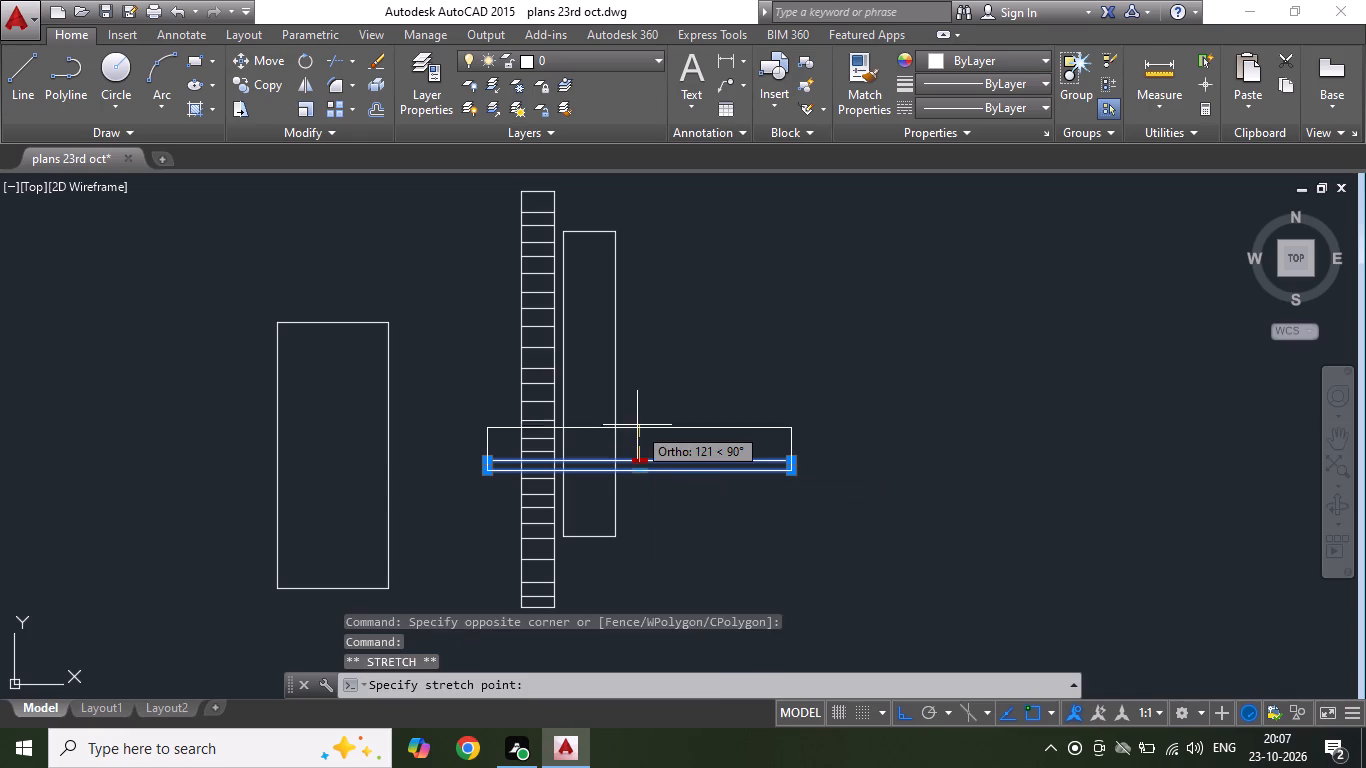
click(637, 425)
Stretch the horizontal bar's left end out to the right edge of the enlarged rectangle.
click(489, 451)
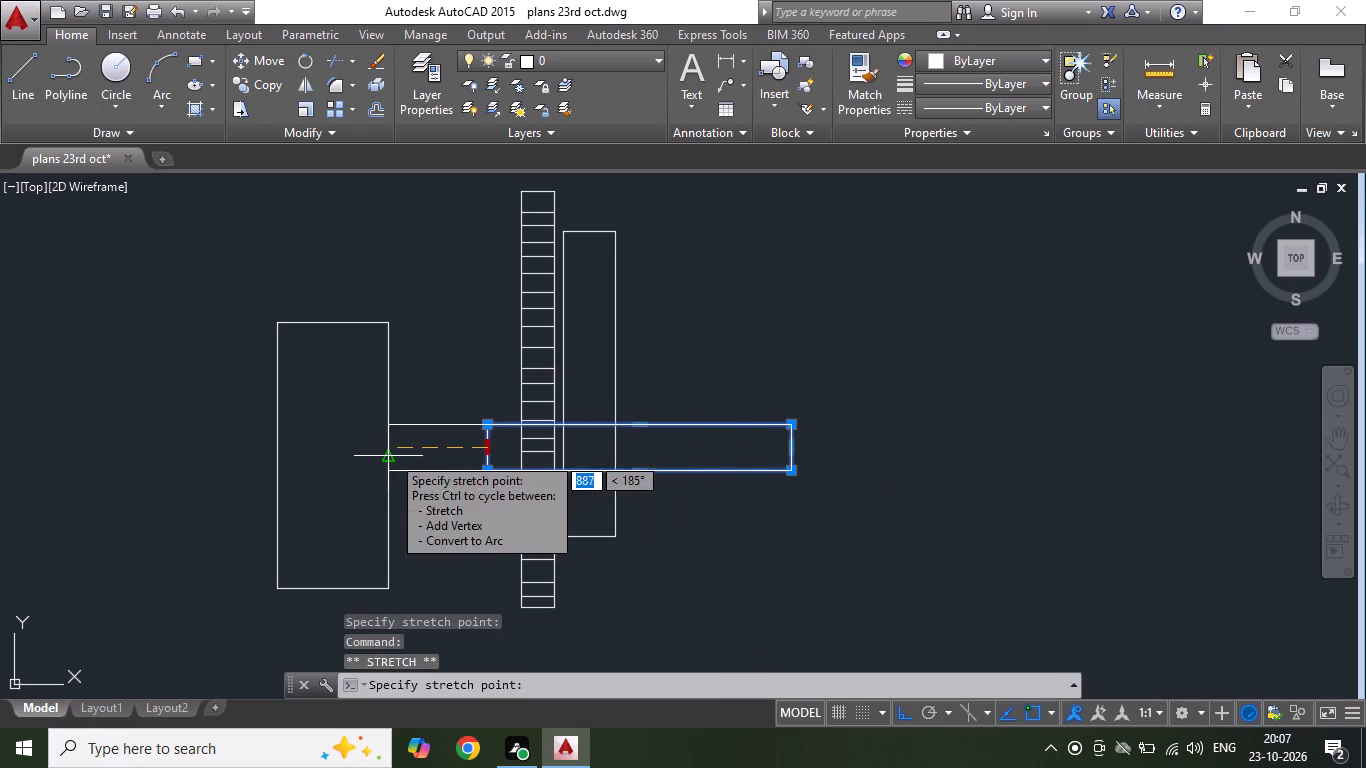
click(391, 455)
key(Escape)
Lengthen the horizontal bar by stretching its right end far outward, well beyond the two tall rectangles.
click(804, 453)
click(767, 453)
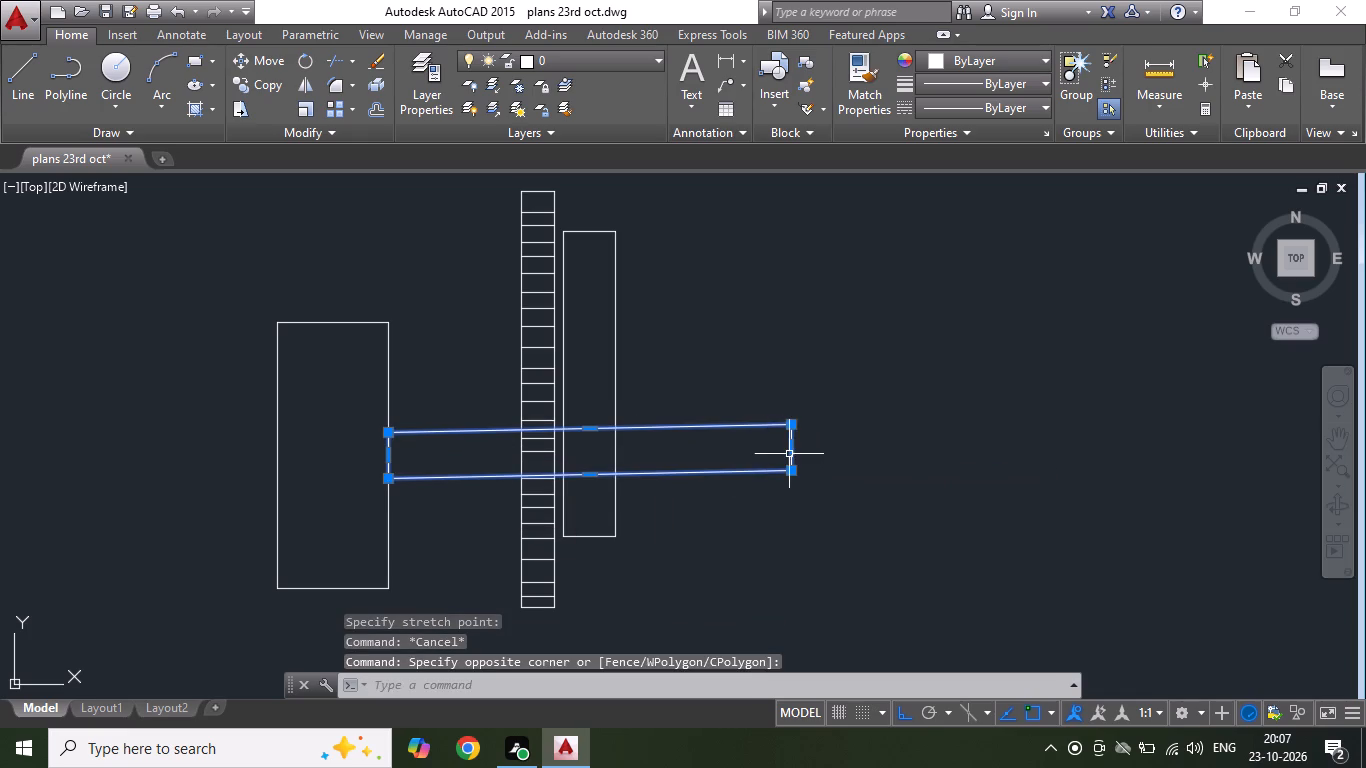
click(789, 446)
click(848, 482)
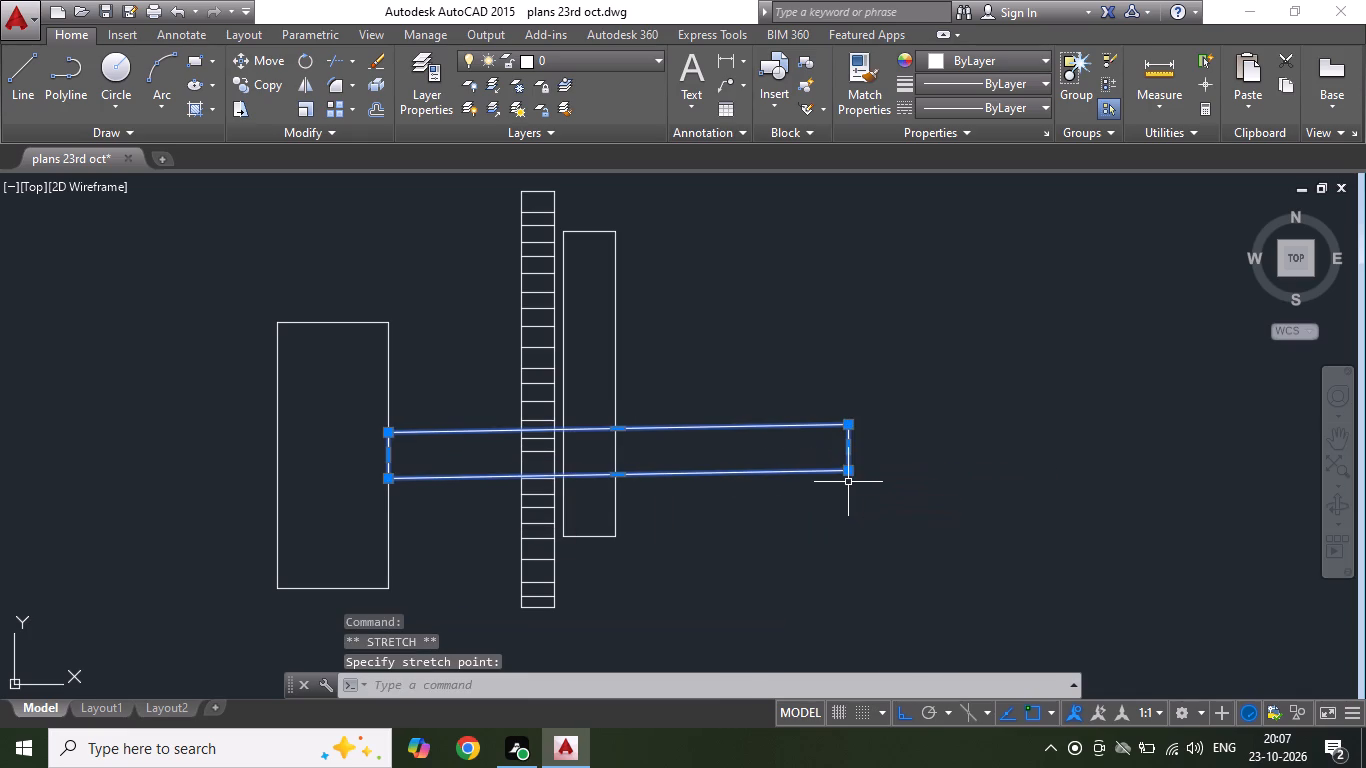
click(848, 448)
click(1218, 437)
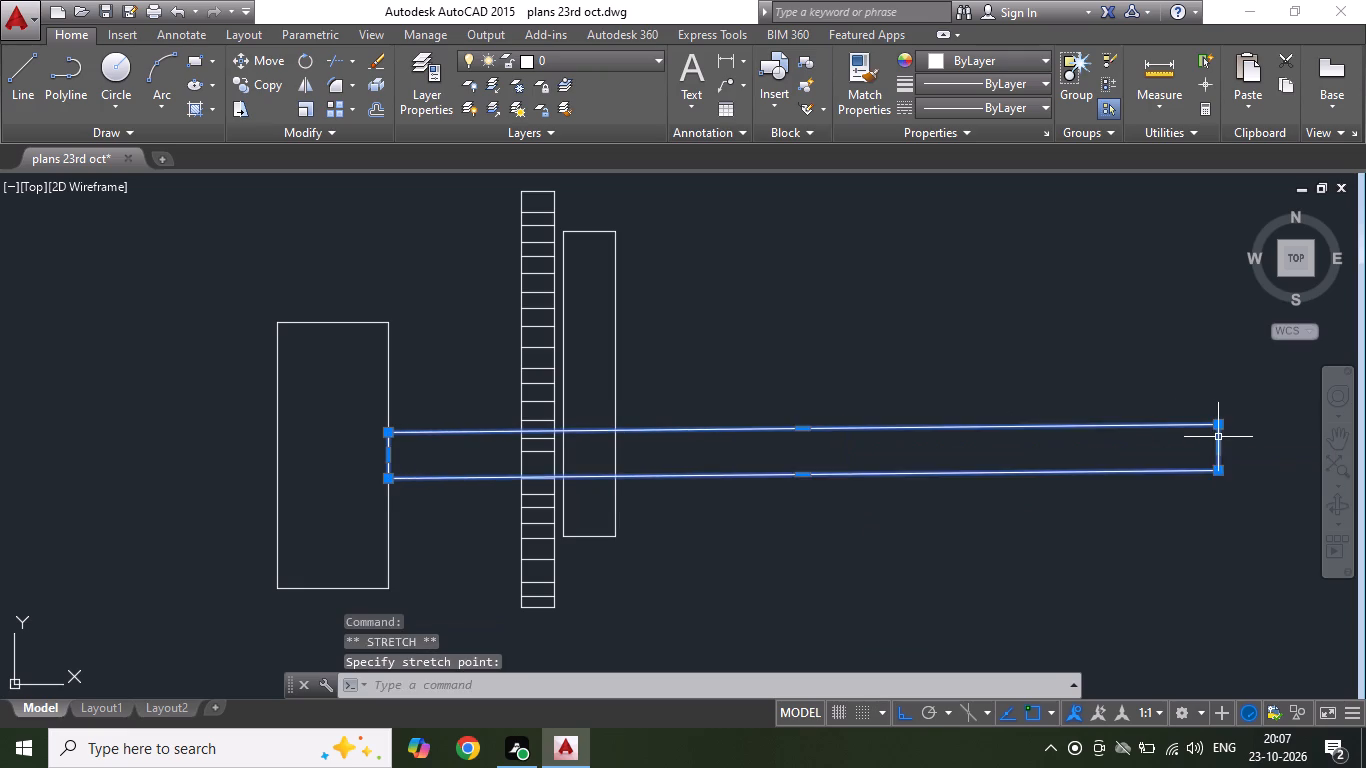
key(Escape)
Trim the edges and cross lines of both tall rectangles where they pass through the horizontal bar.
click(343, 61)
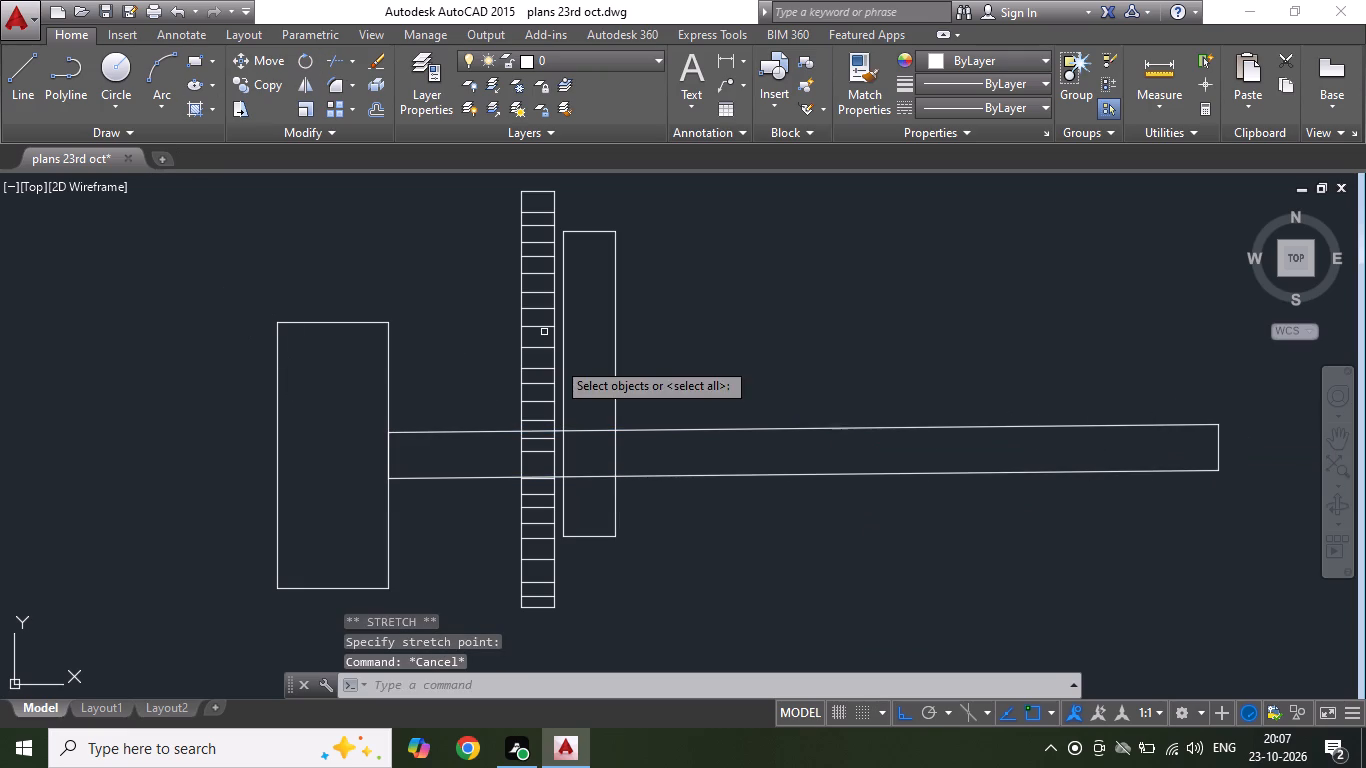
key(Return)
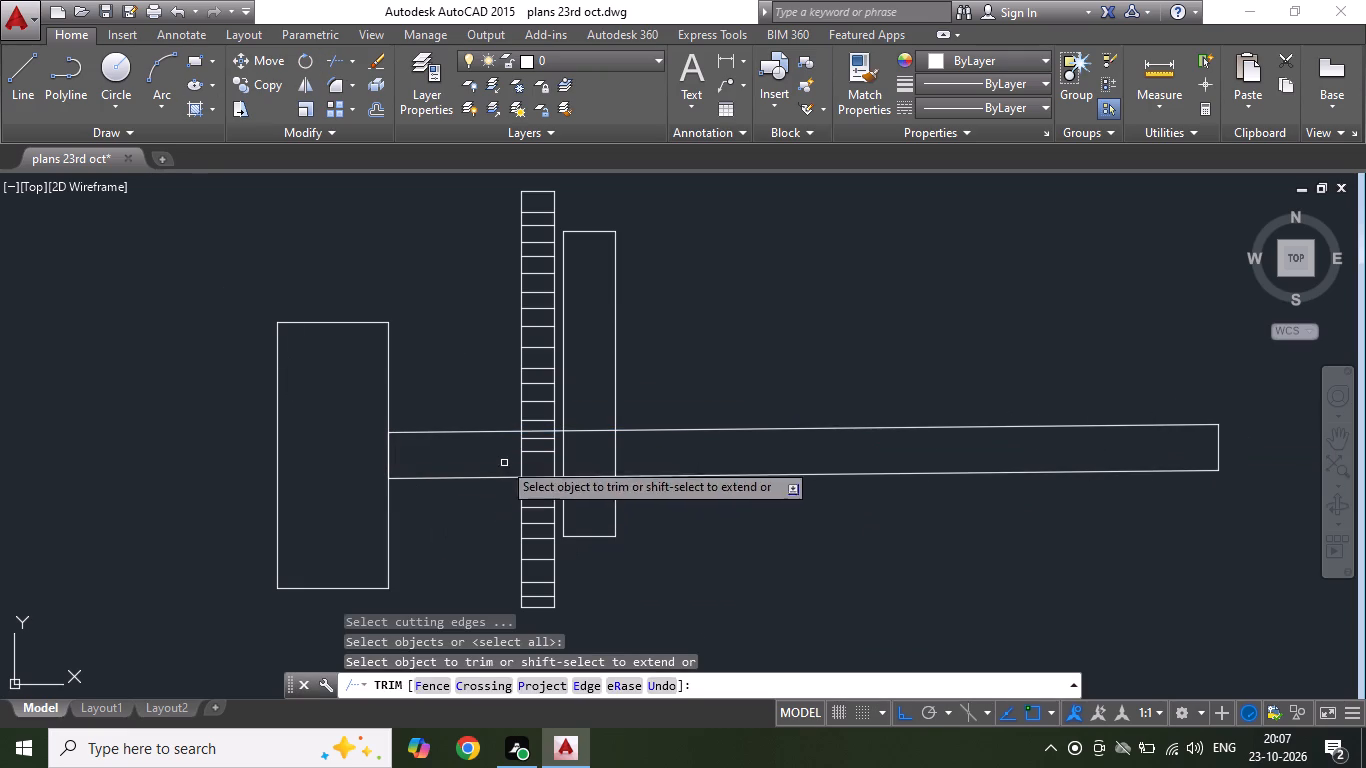
drag(500, 459, 536, 456)
click(700, 435)
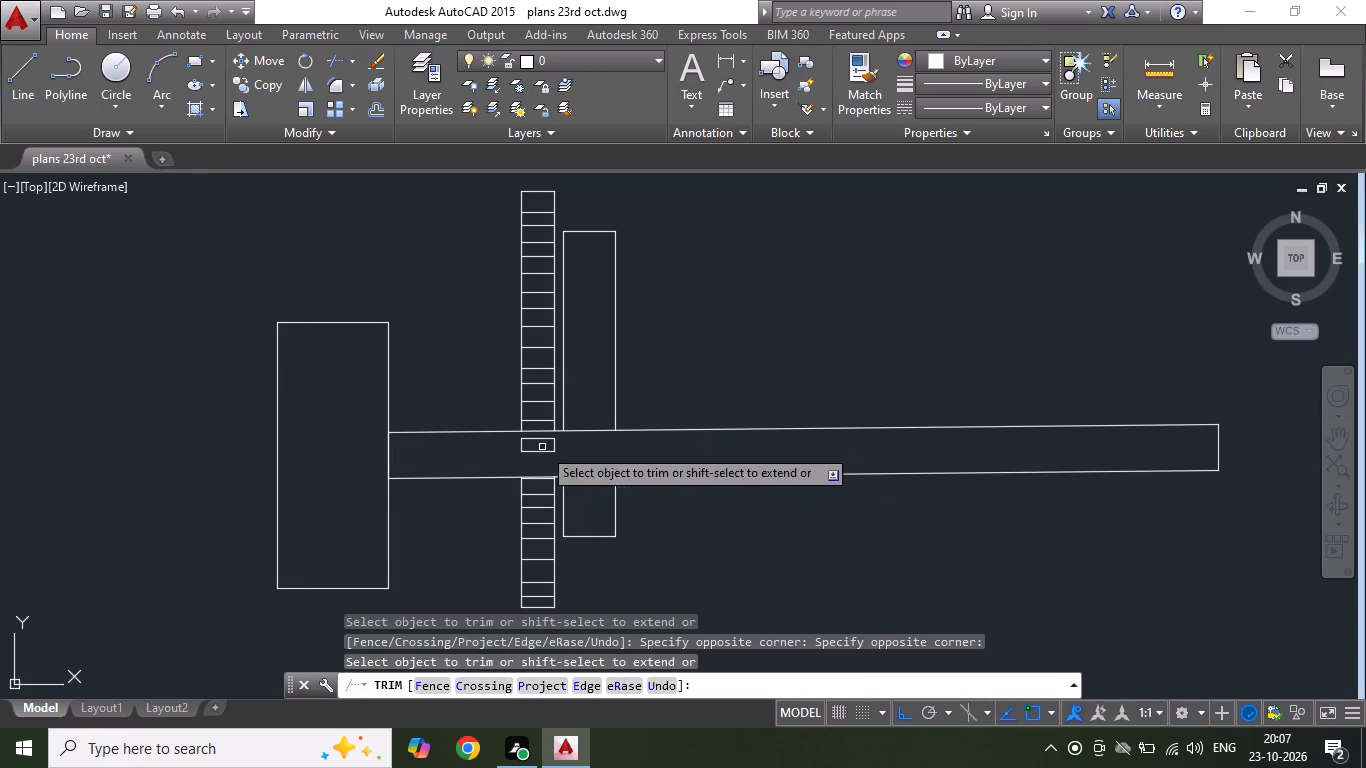
key(Escape)
Erase the leftover line fragments of the ladder-like rectangle inside the horizontal bar.
click(557, 453)
click(528, 446)
key(Delete)
scroll(510, 444, up, 2)
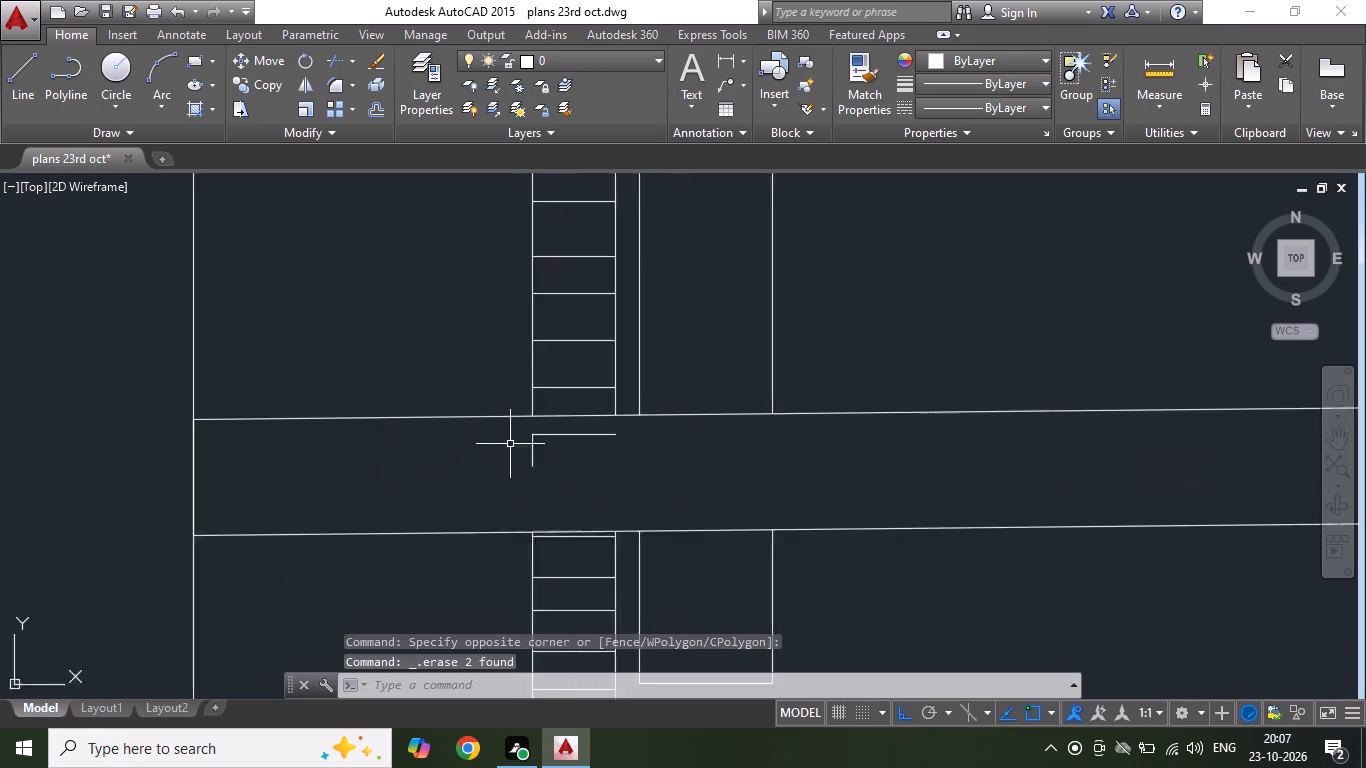
scroll(510, 444, up, 1)
click(528, 427)
click(739, 511)
key(Delete)
scroll(545, 430, down, 2)
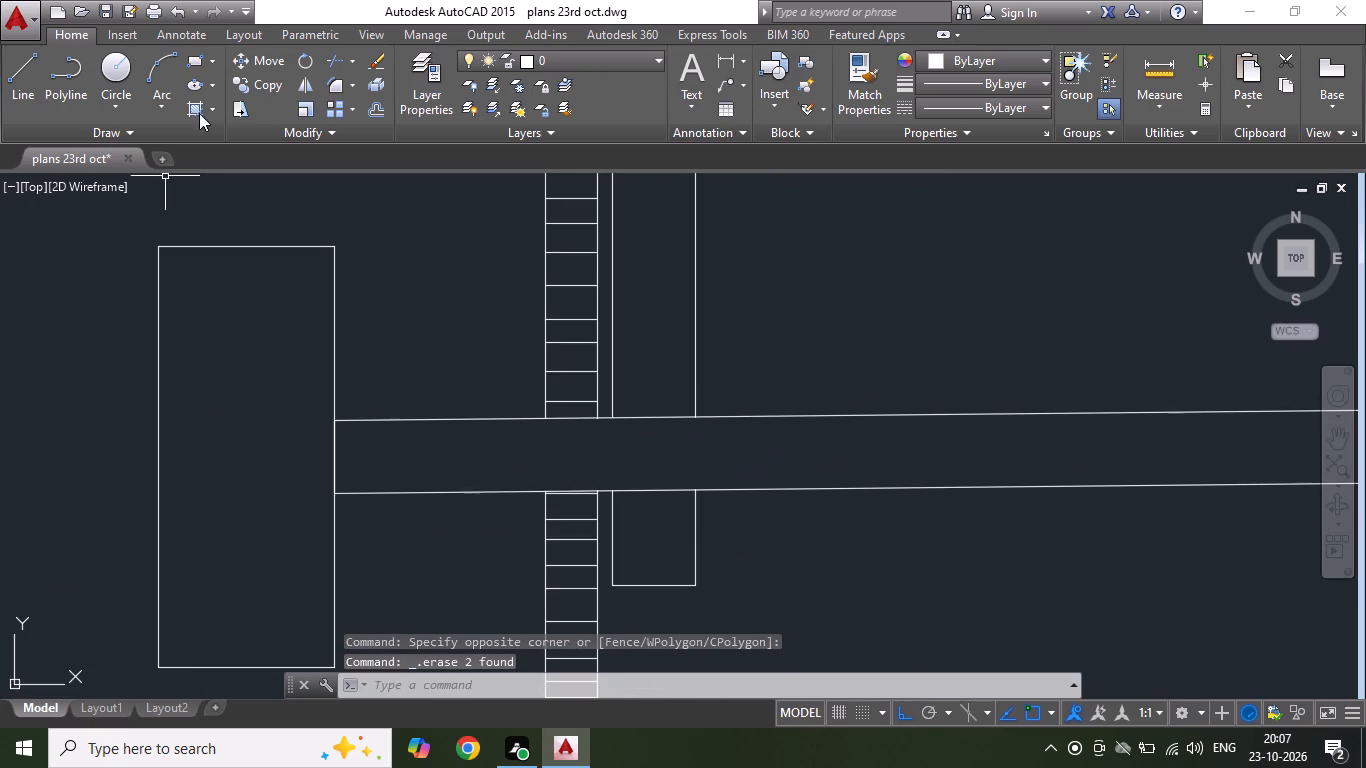
scroll(509, 347, down, 3)
scroll(612, 341, up, 1)
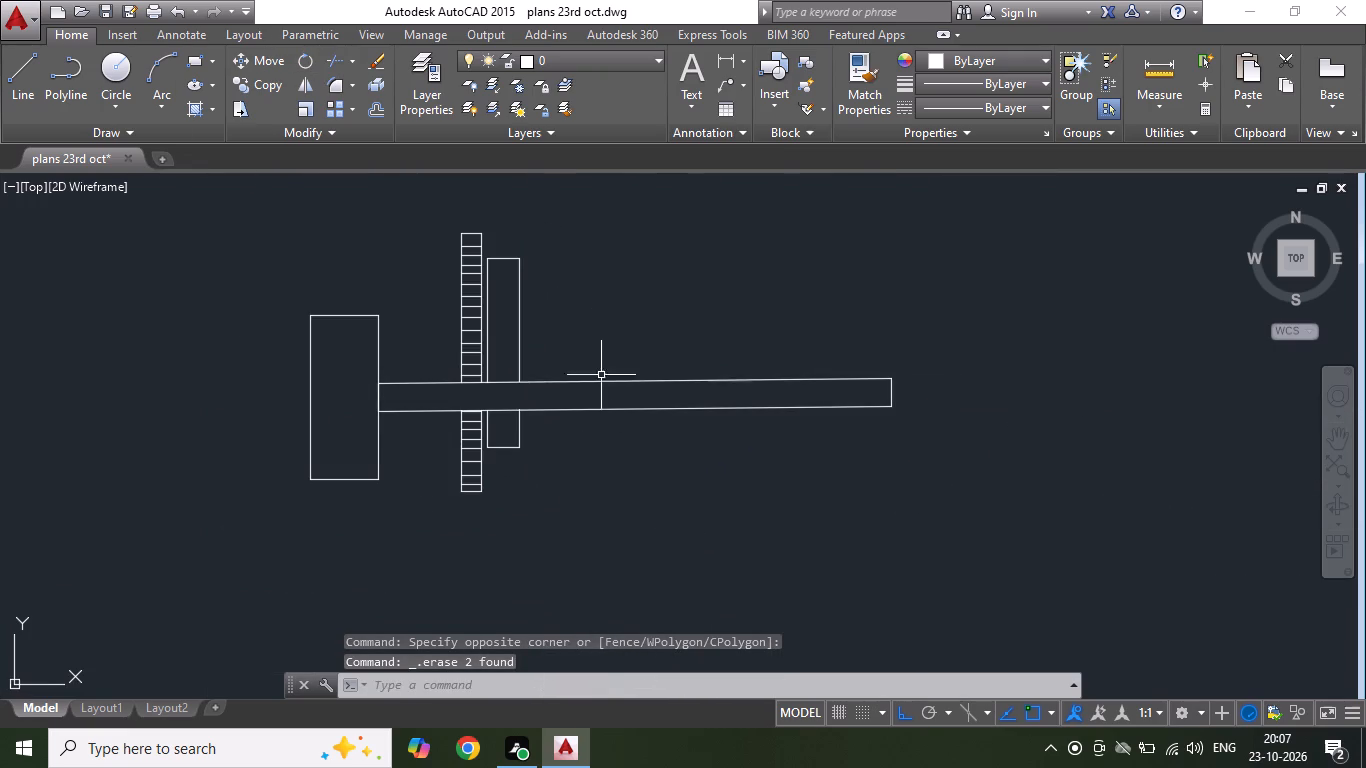
Stretch the bottom edge of the plain tall rectangle's lower part further down below the horizontal bar.
click(509, 448)
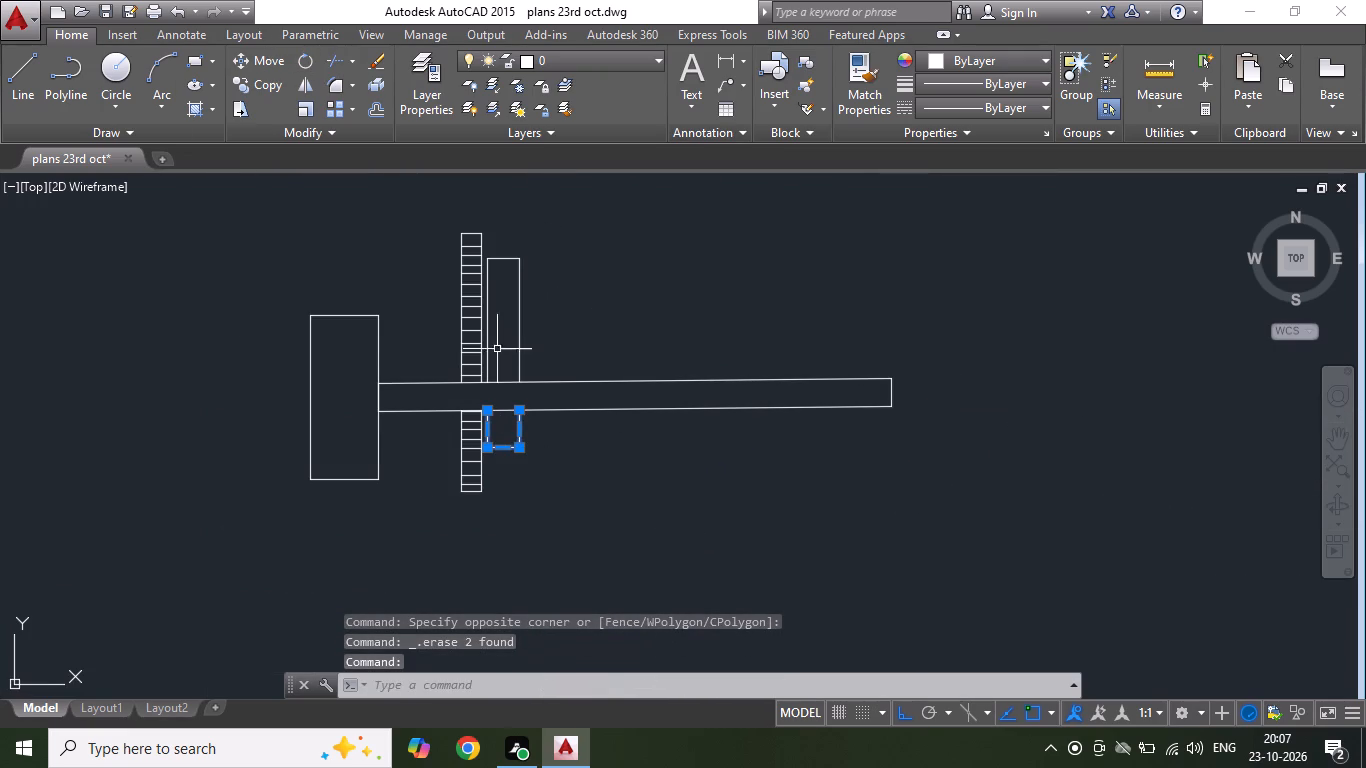
click(503, 447)
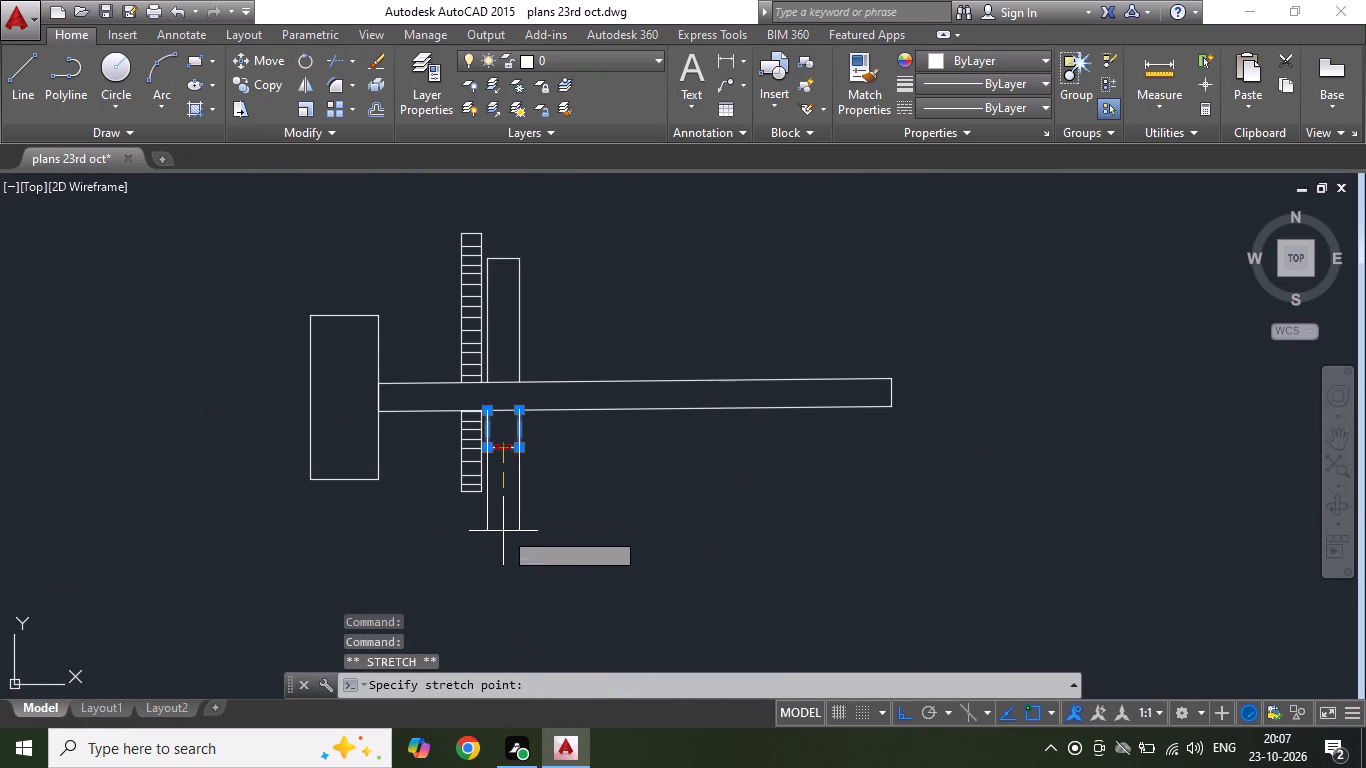
click(503, 535)
key(Escape)
Stretch the bottom edge of the ladder-like rectangle down, past the bottom of the plain rectangle beside it.
click(474, 492)
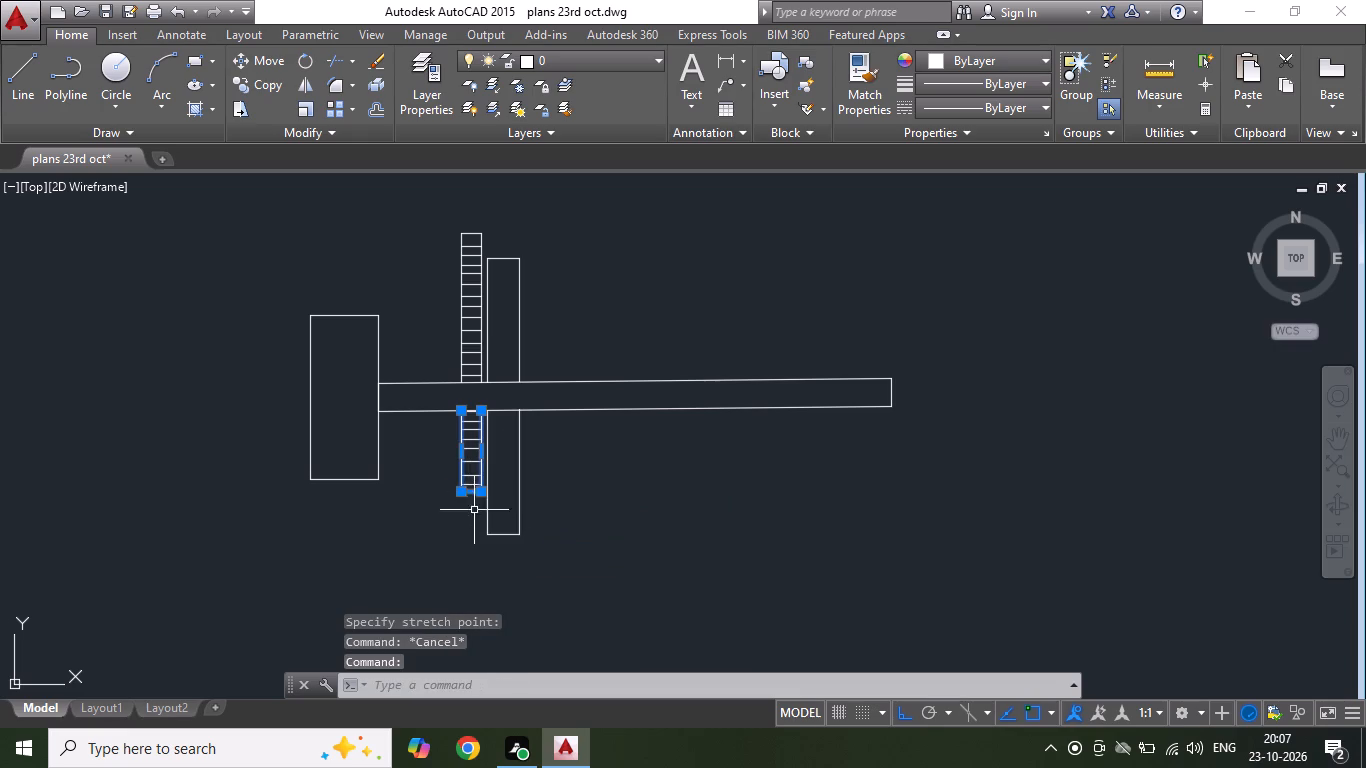
click(474, 493)
click(474, 600)
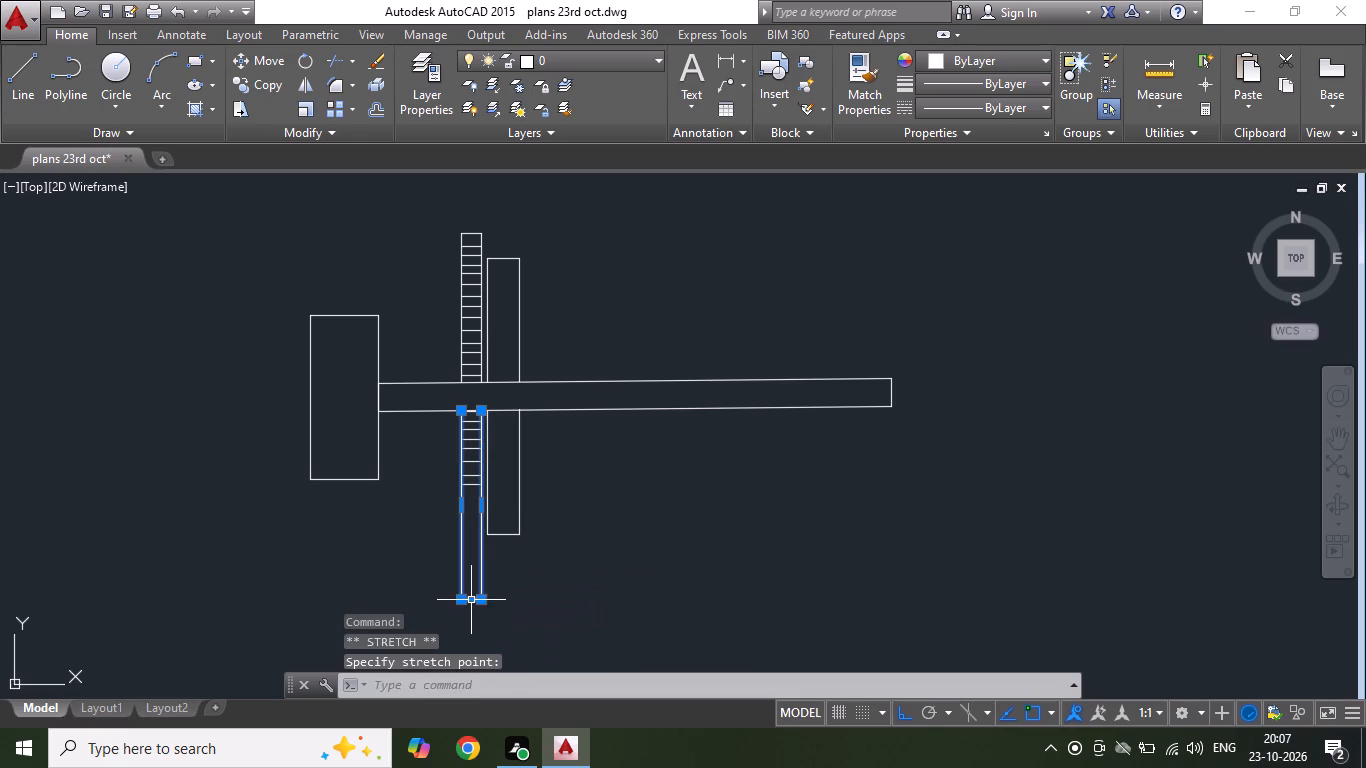
key(Escape)
Copy the lowest rung nine times downward at roughly even spacing to fill the lengthened ladder-like rectangle.
scroll(466, 505, up, 1)
click(473, 473)
right_click(473, 474)
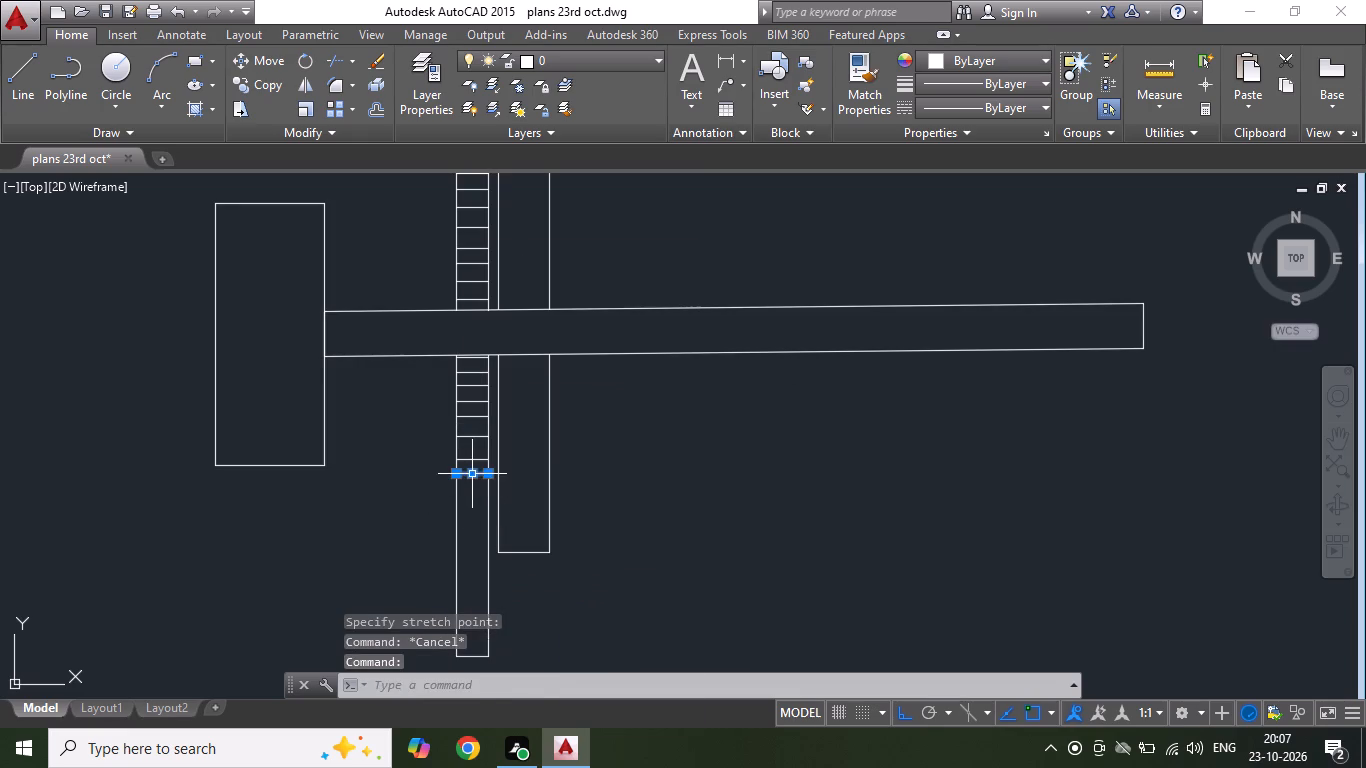
click(683, 397)
click(716, 425)
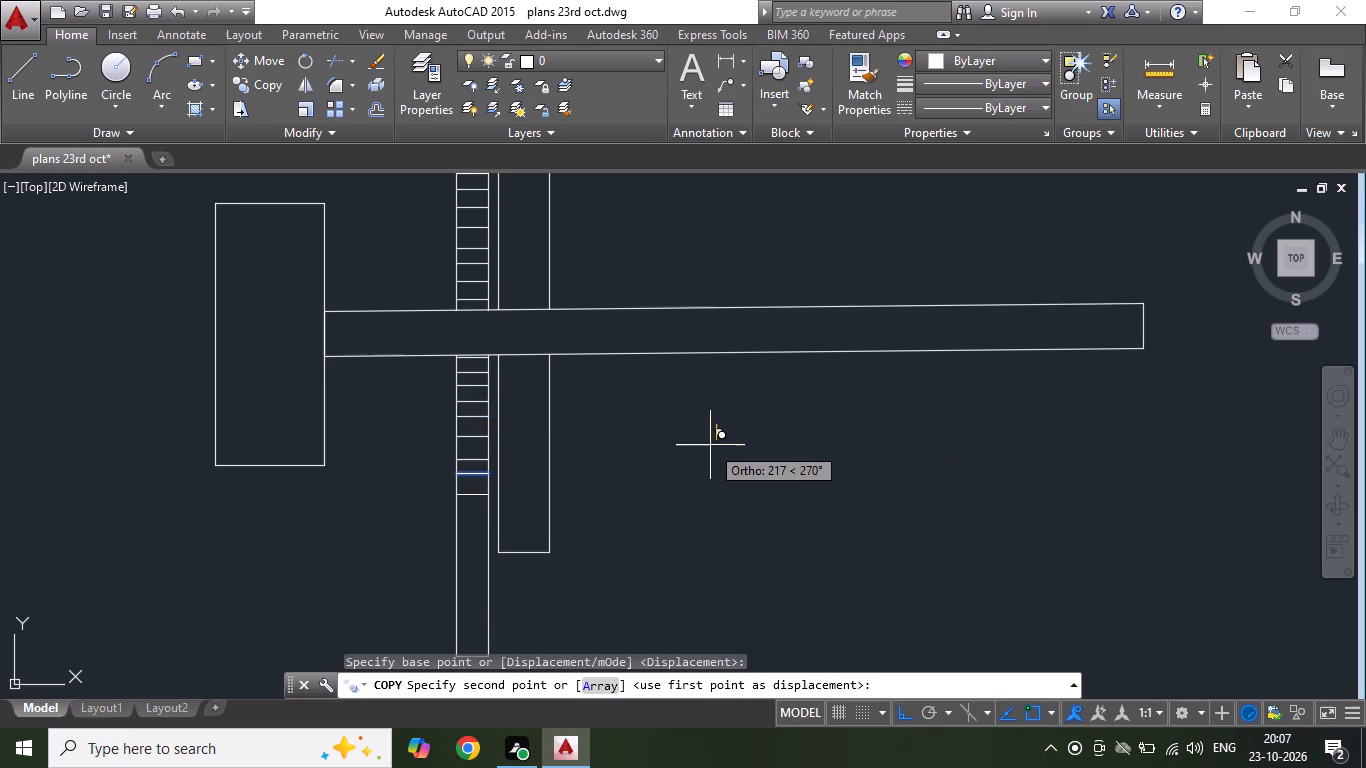
click(710, 445)
click(709, 463)
click(708, 485)
click(708, 505)
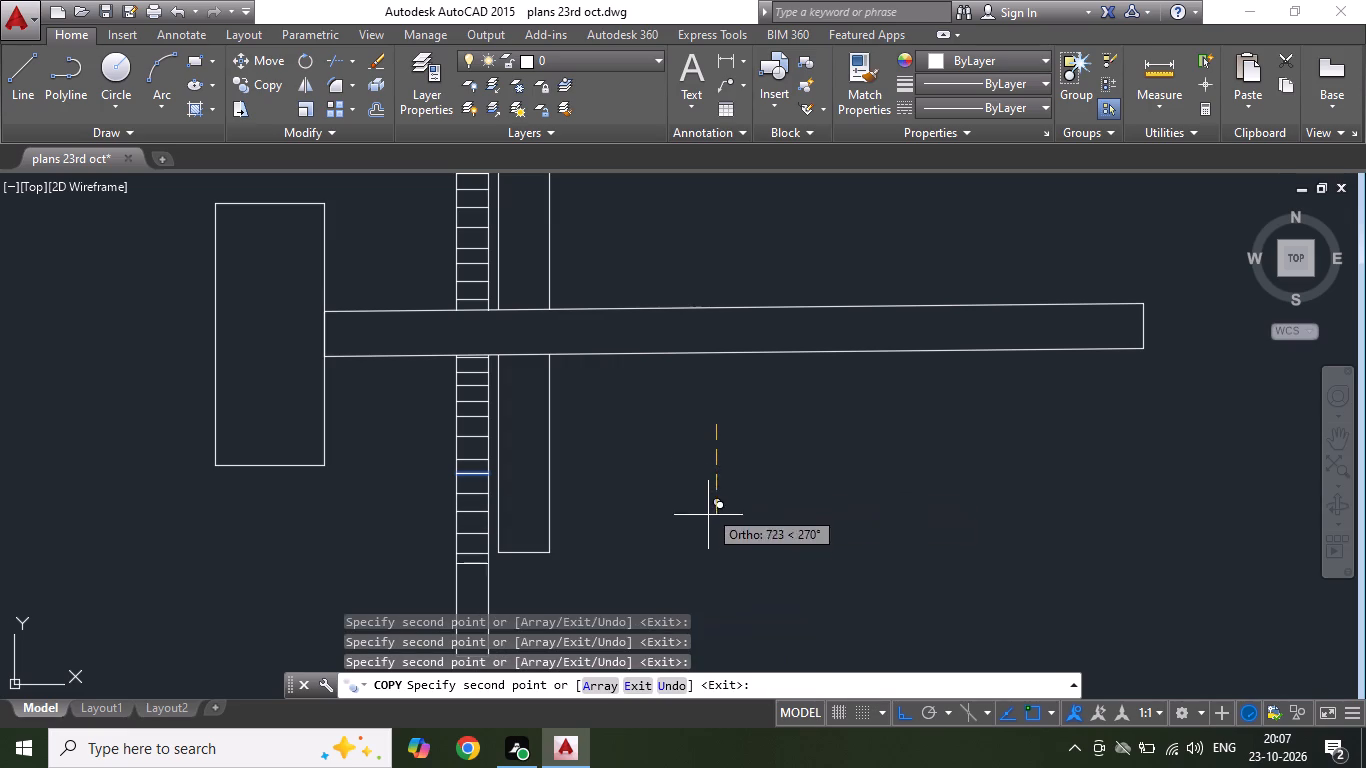
click(708, 522)
click(708, 536)
scroll(703, 496, down, 1)
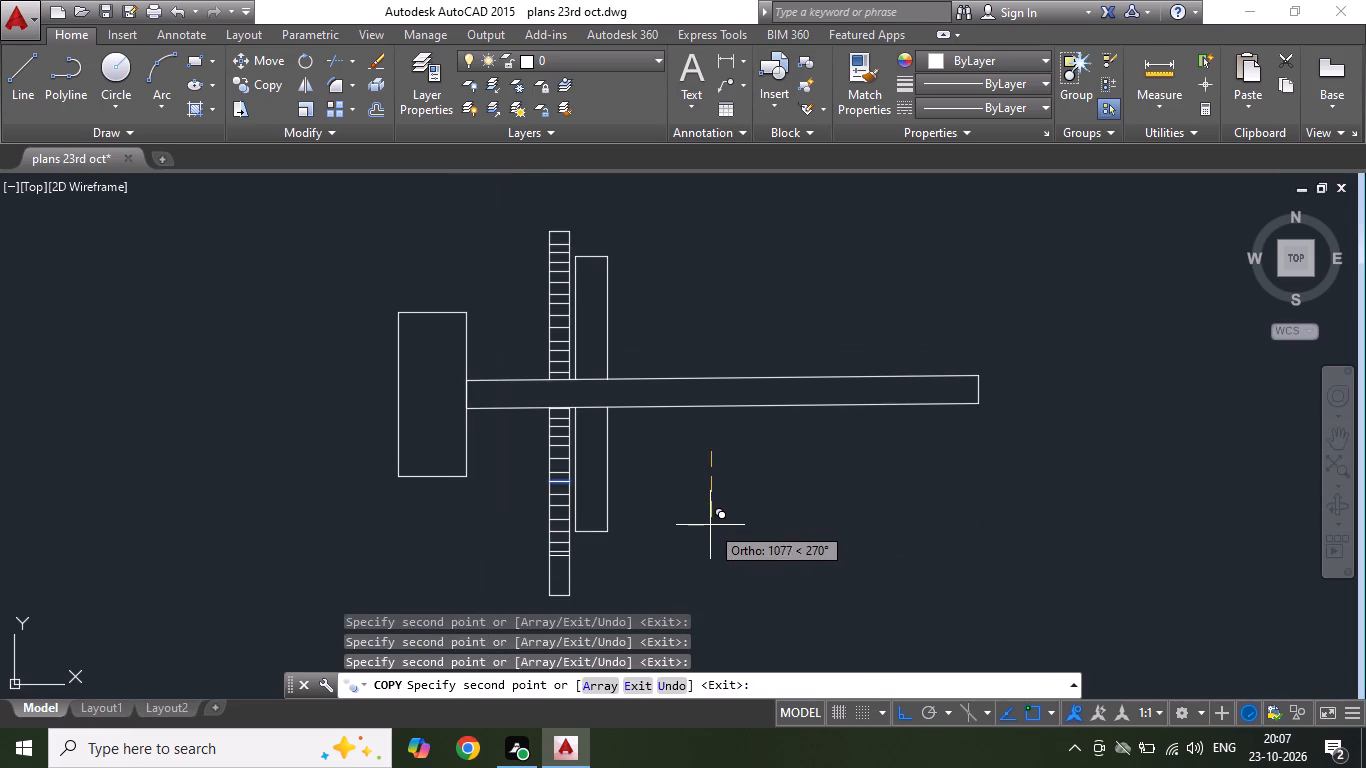
click(710, 531)
click(712, 541)
click(712, 553)
key(Escape)
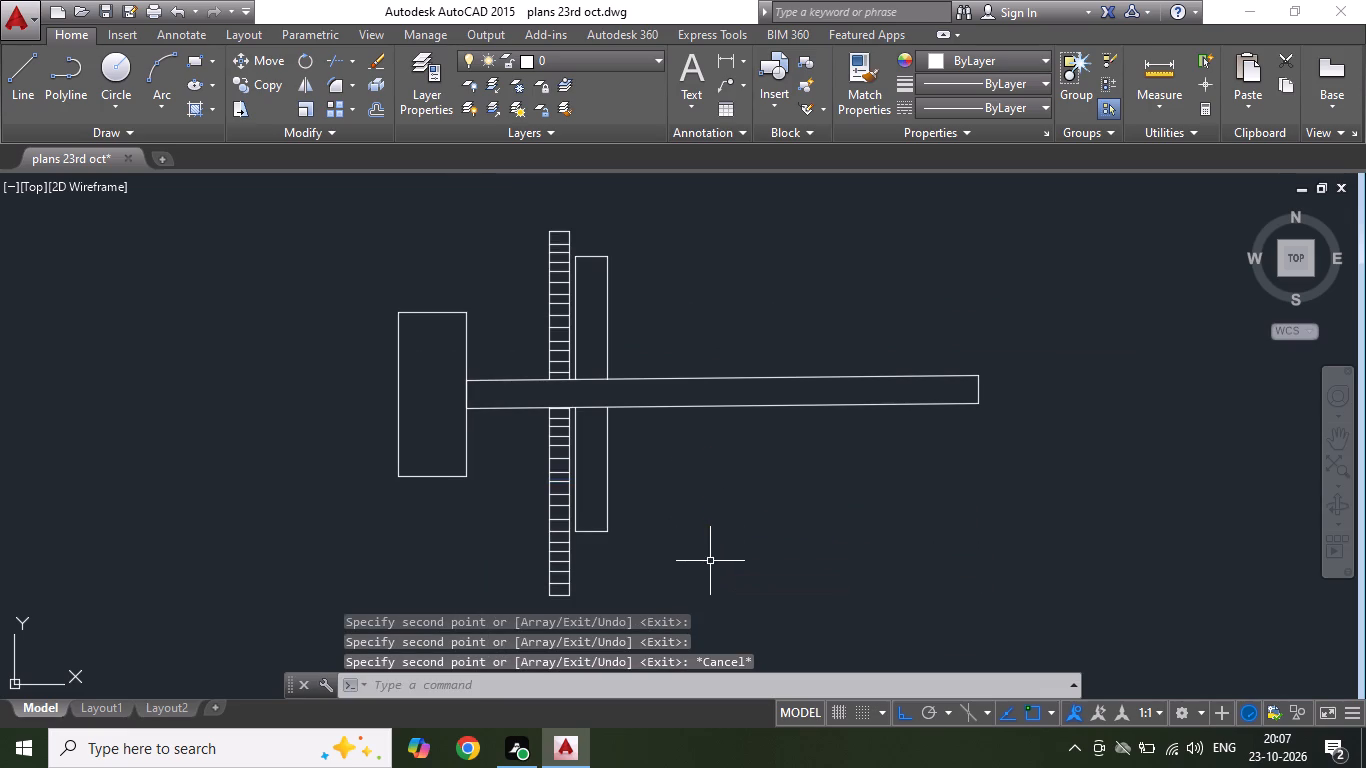
Thicken the horizontal bar by stretching its top edge upward to about twice the bar's height.
click(763, 384)
click(750, 374)
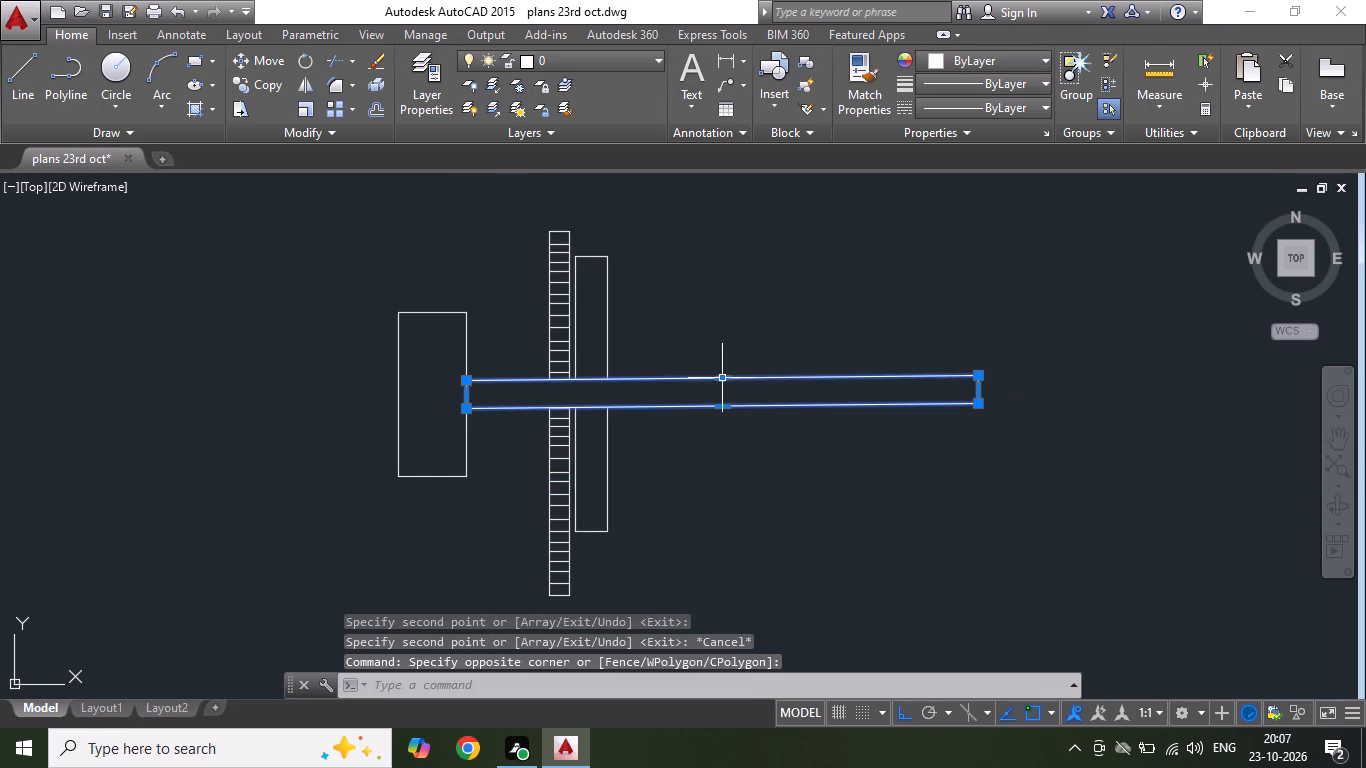
click(725, 377)
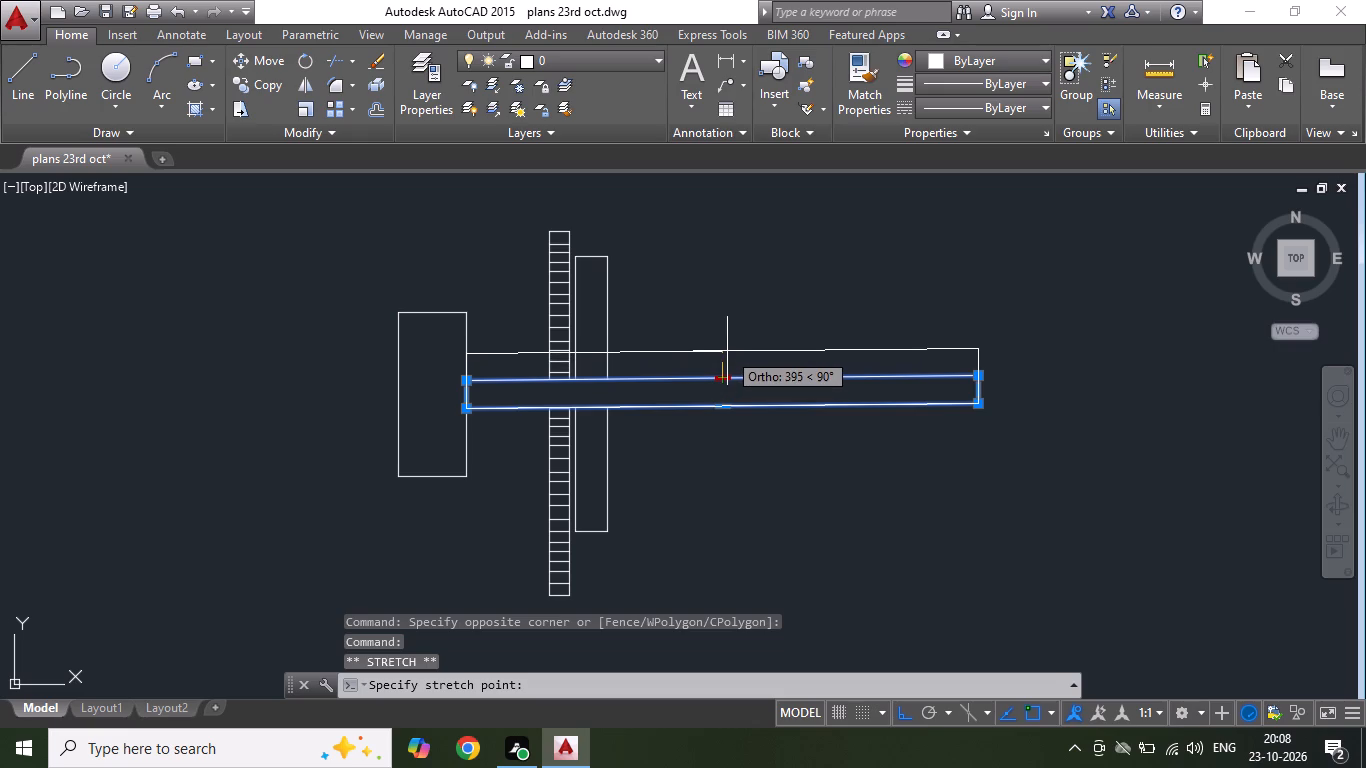
key(F8)
click(725, 348)
key(Escape)
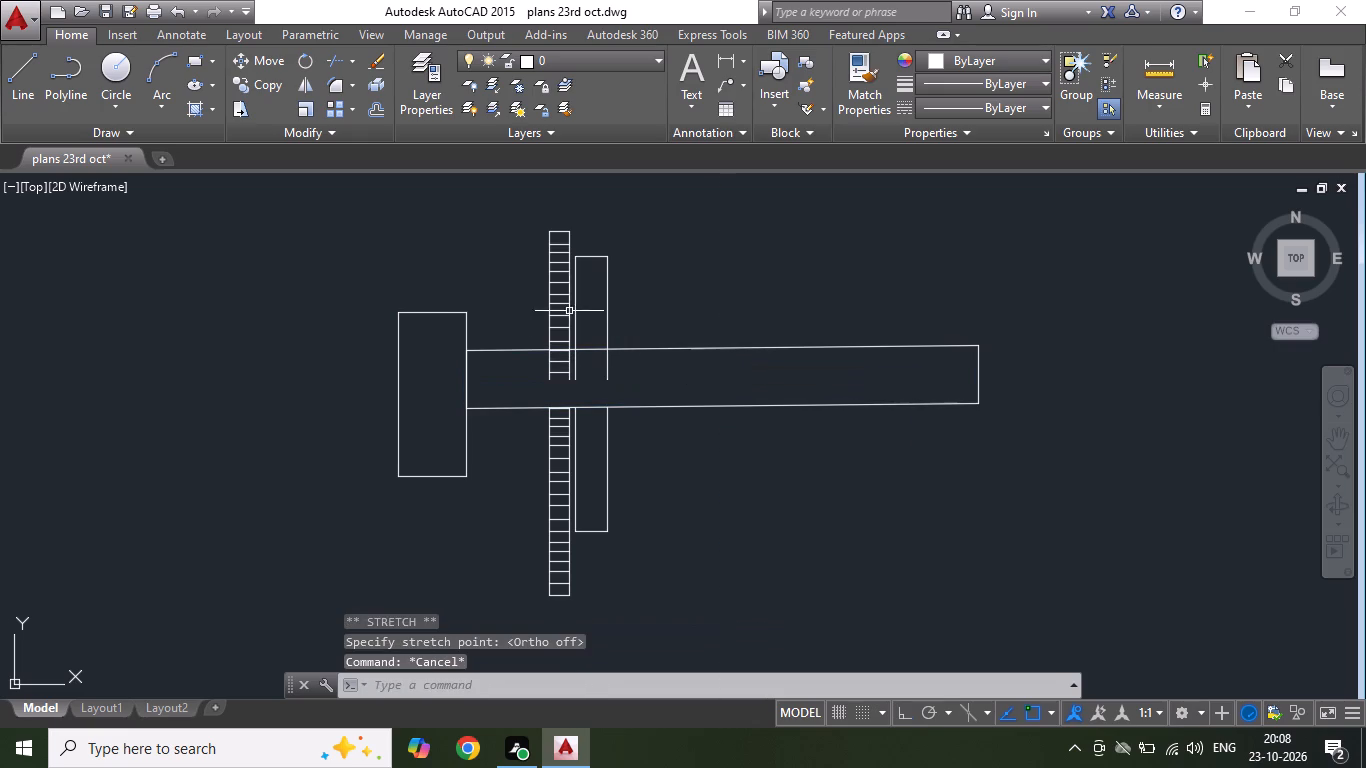
Trim the vertical edges of both upper tall rectangles where they run inside the thickened horizontal bar.
click(328, 65)
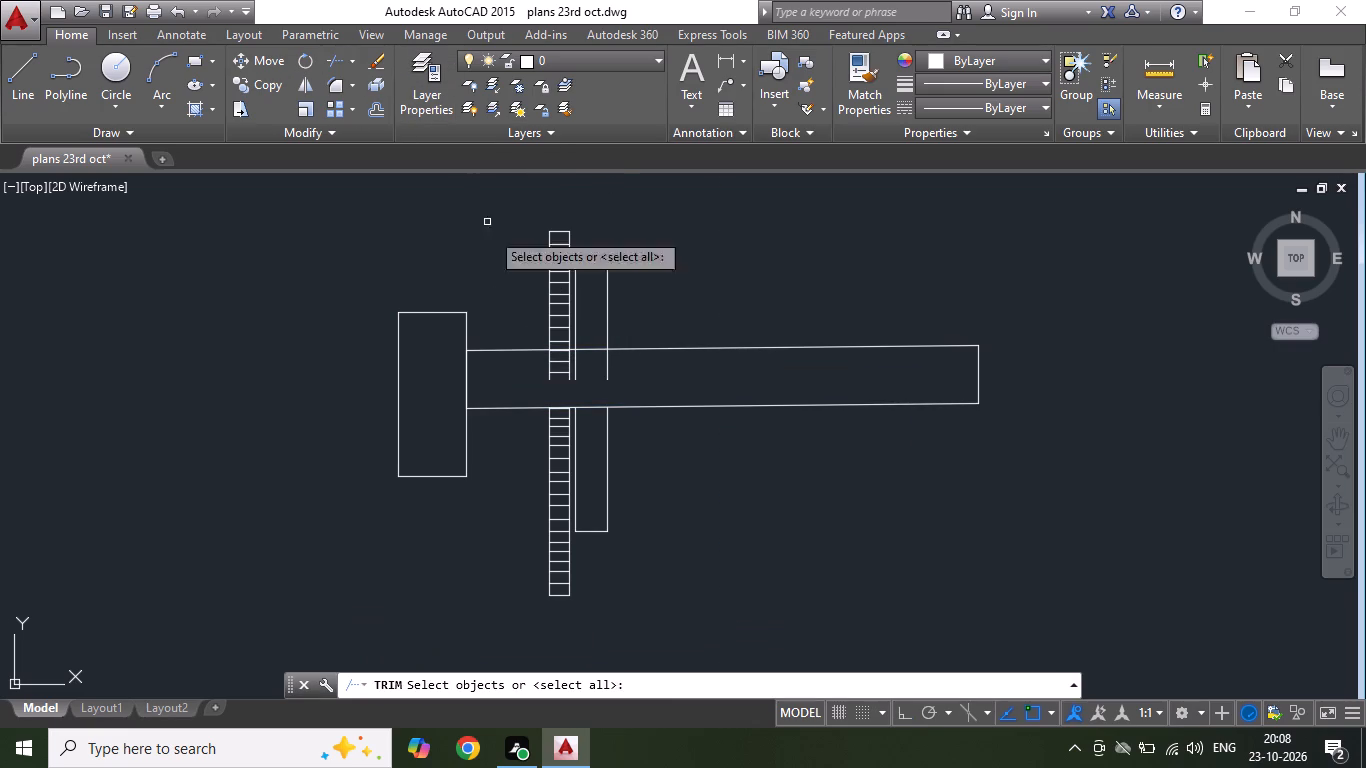
key(Return)
click(531, 373)
click(664, 360)
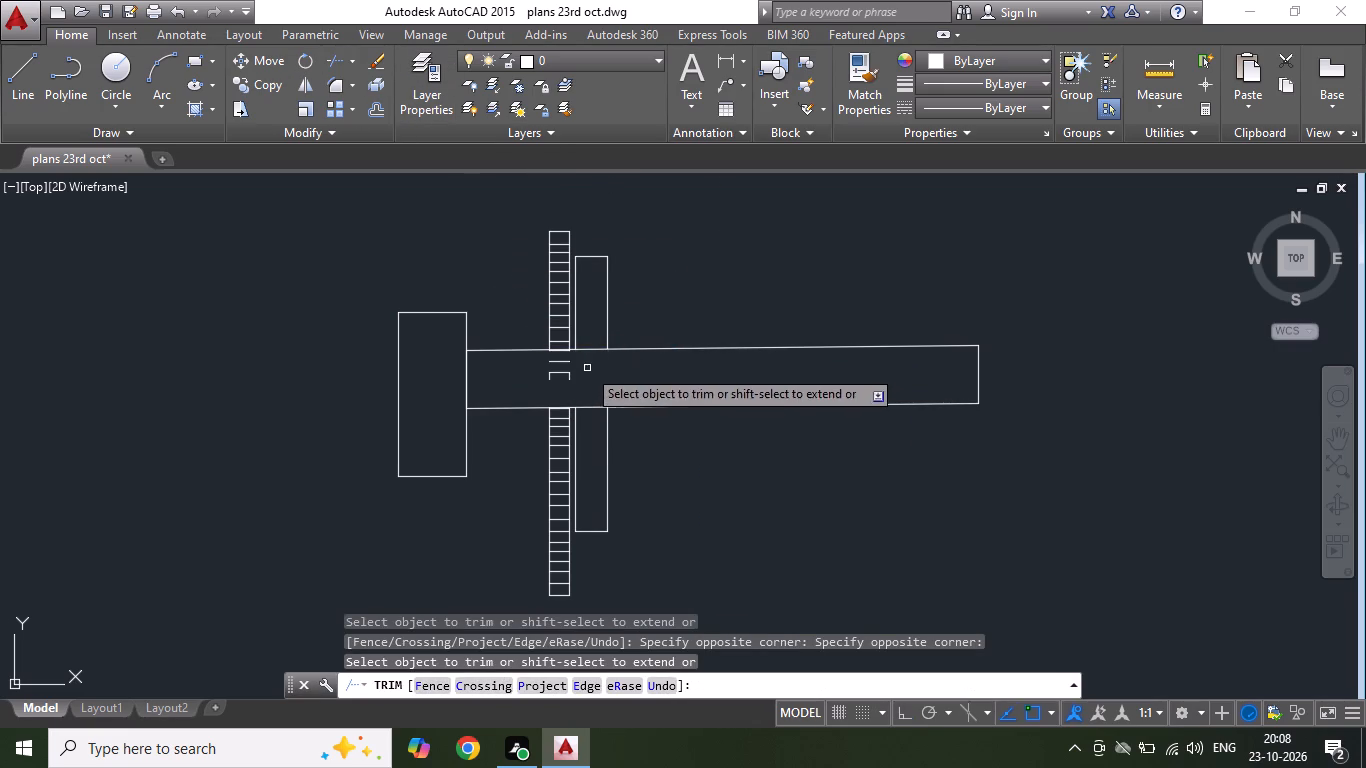
key(Escape)
Erase the leftover rungs and short edge fragments of the ladder-like rectangle inside the horizontal bar.
scroll(536, 357, up, 2)
drag(527, 355, 581, 364)
click(735, 404)
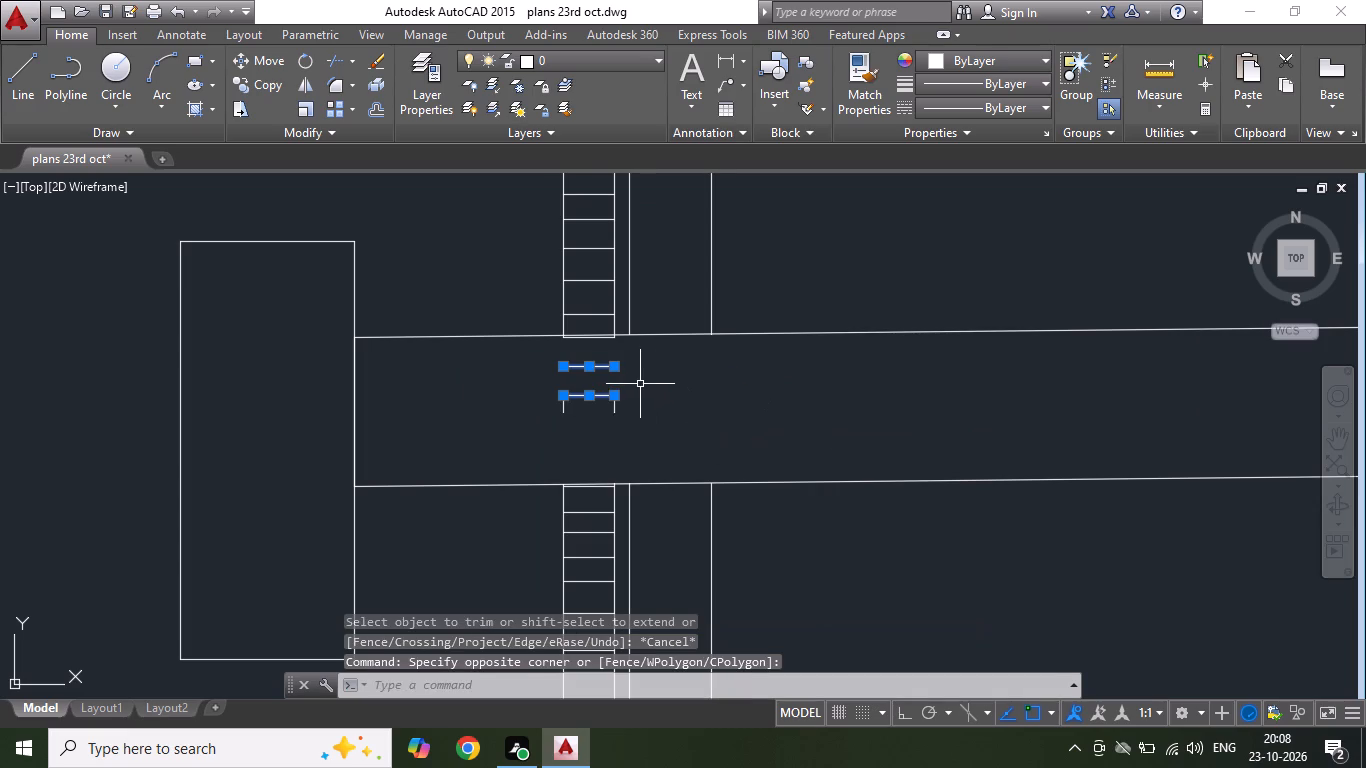
drag(536, 351, 552, 362)
click(698, 461)
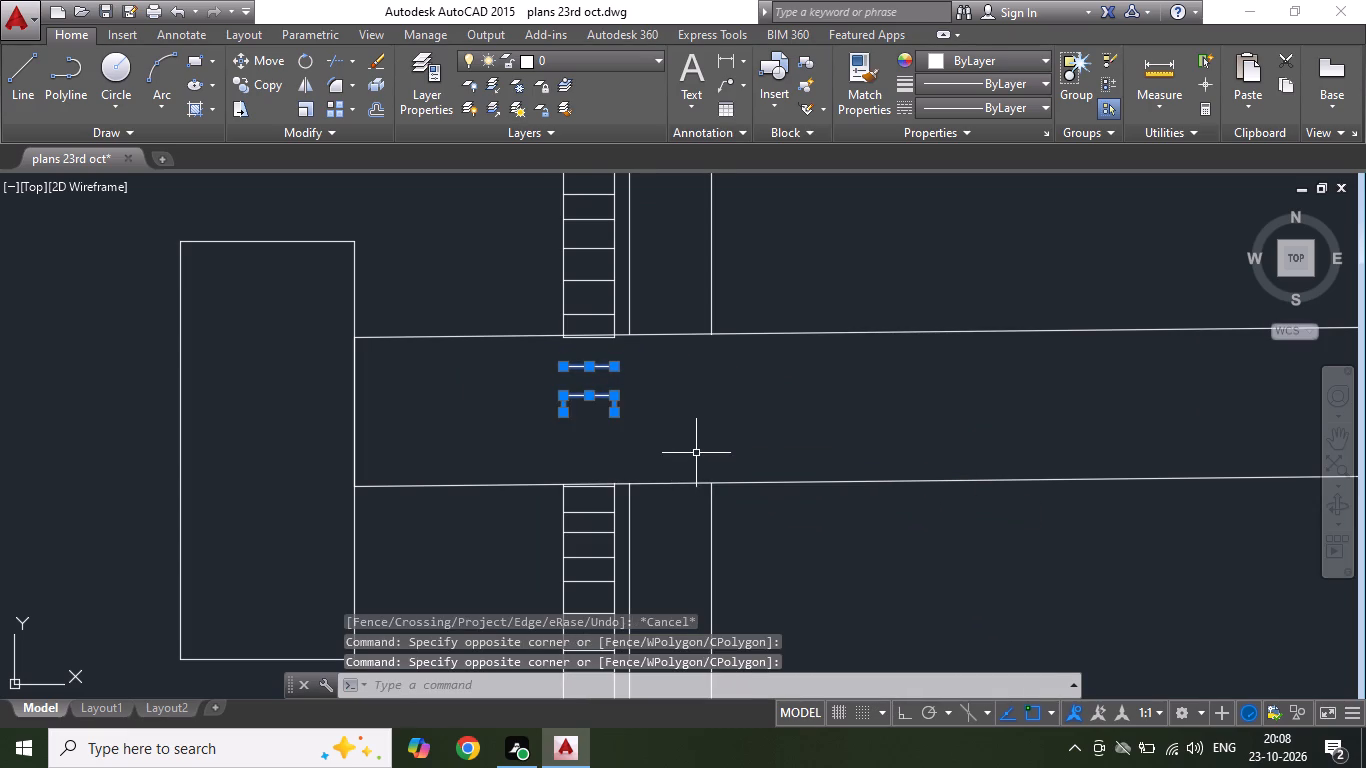
key(Delete)
Widen the plain rectangle below the bar by stretching its right edge outward to roughly double the width.
scroll(633, 477, down, 2)
scroll(656, 512, up, 1)
click(664, 498)
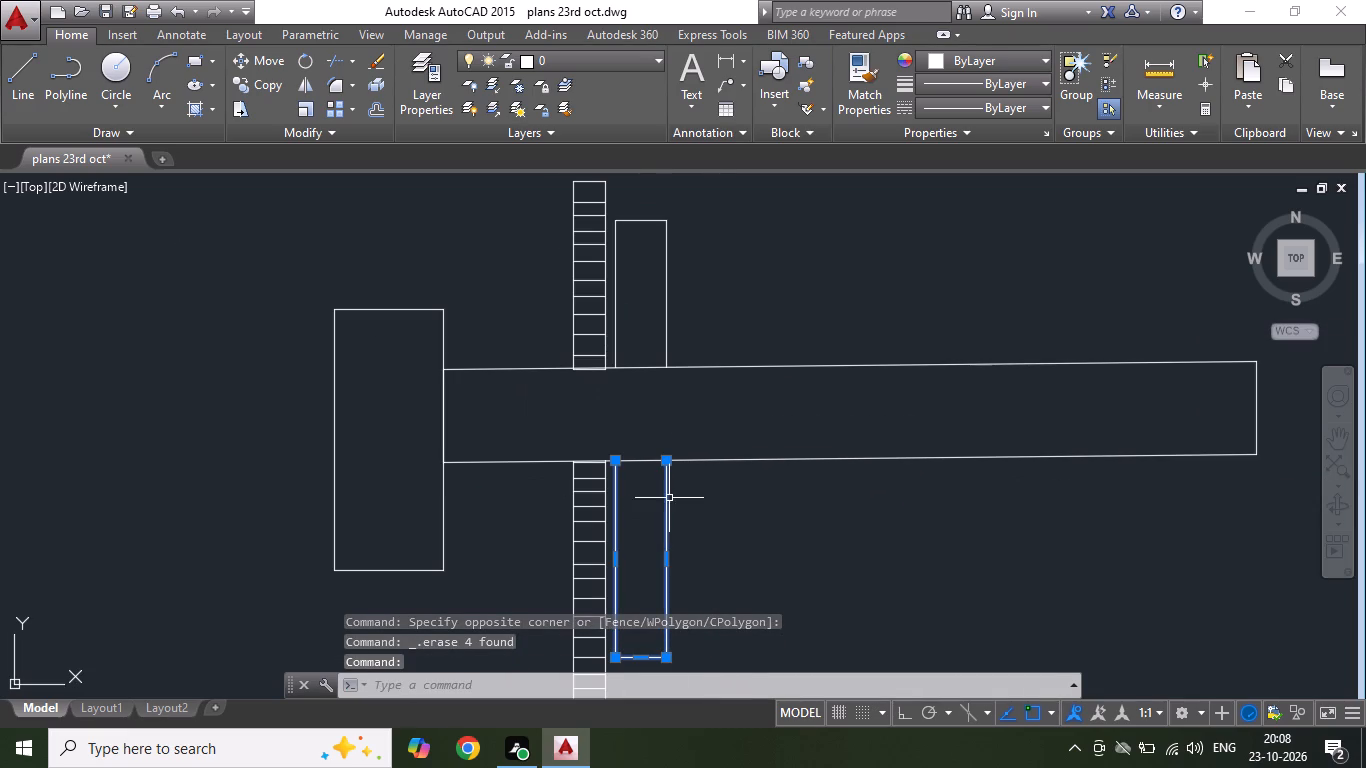
drag(667, 561, 678, 563)
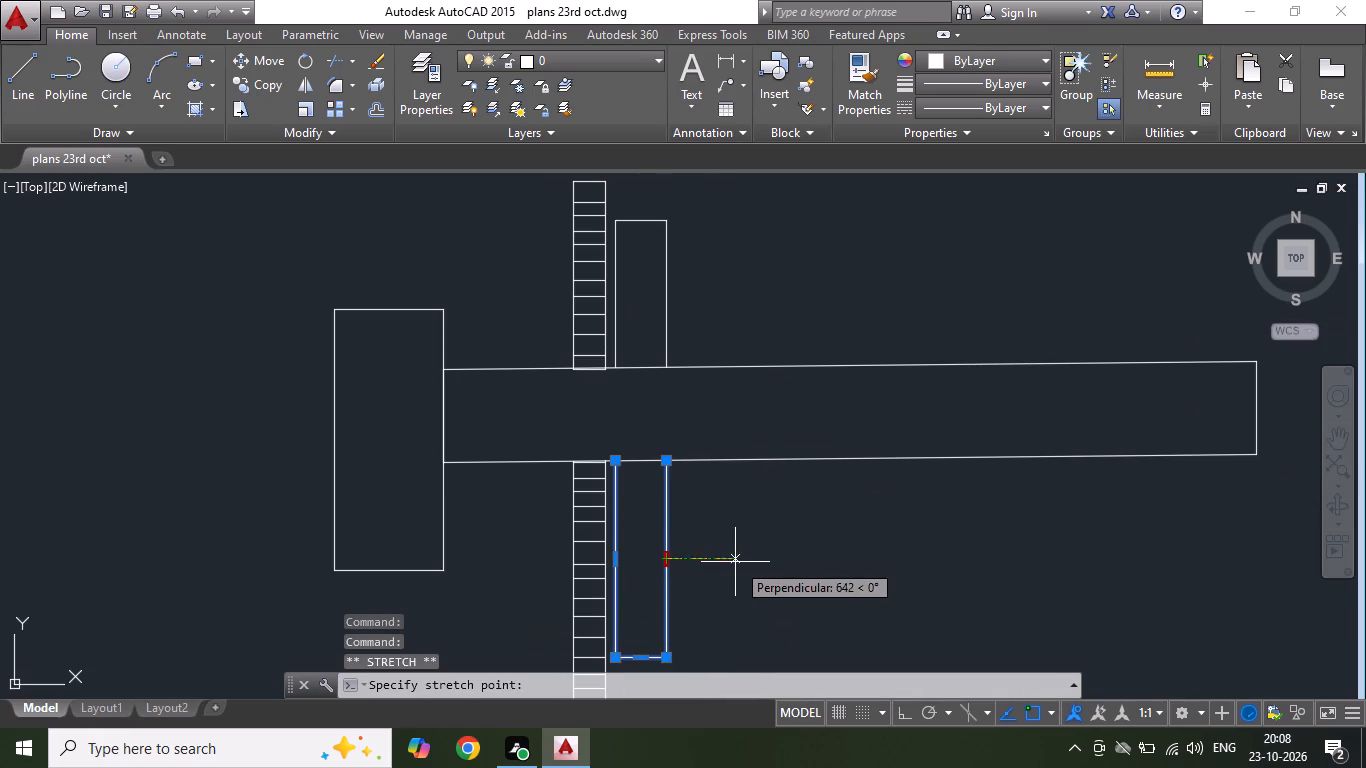
click(728, 563)
key(grave)
key(grave)
key(Escape)
key(Escape)
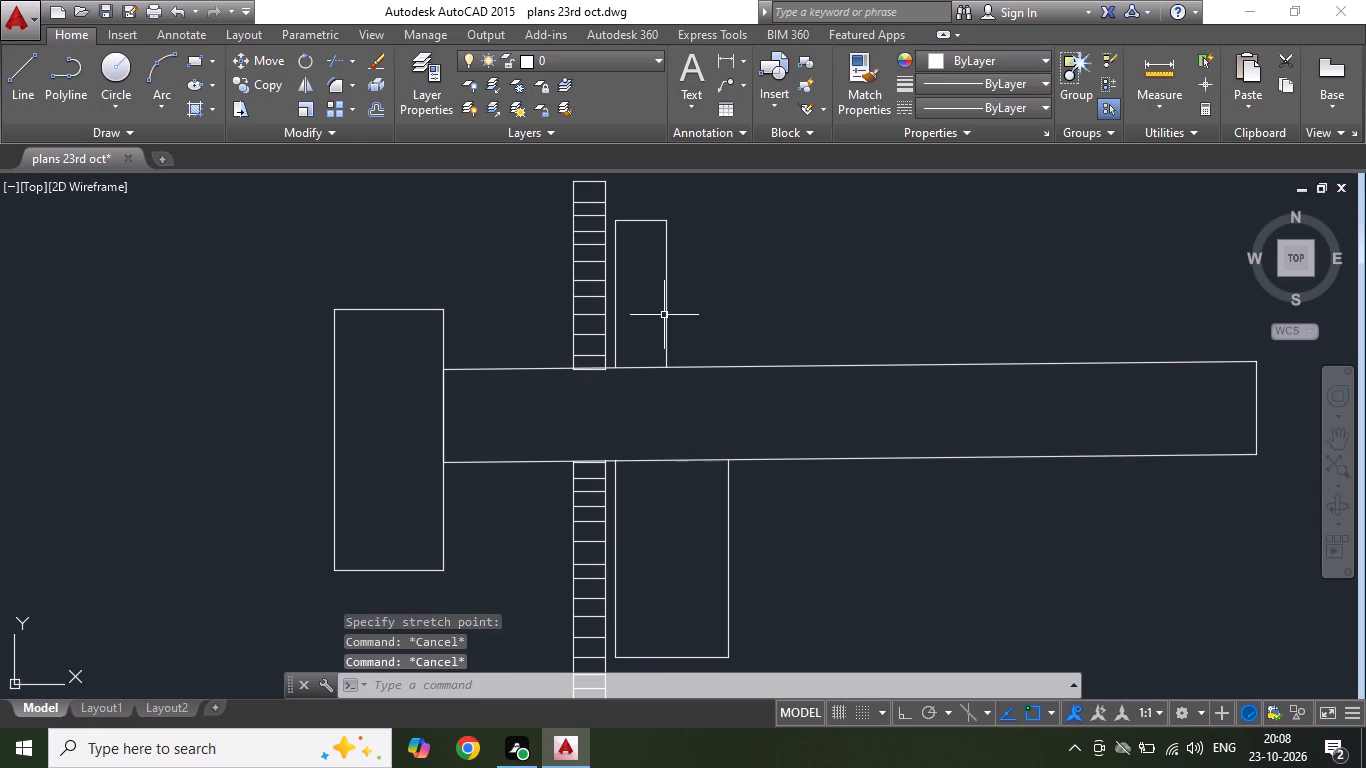
Widen the plain rectangle above the bar by stretching its right edge outward about 514 units, with Ortho on.
click(664, 315)
click(666, 296)
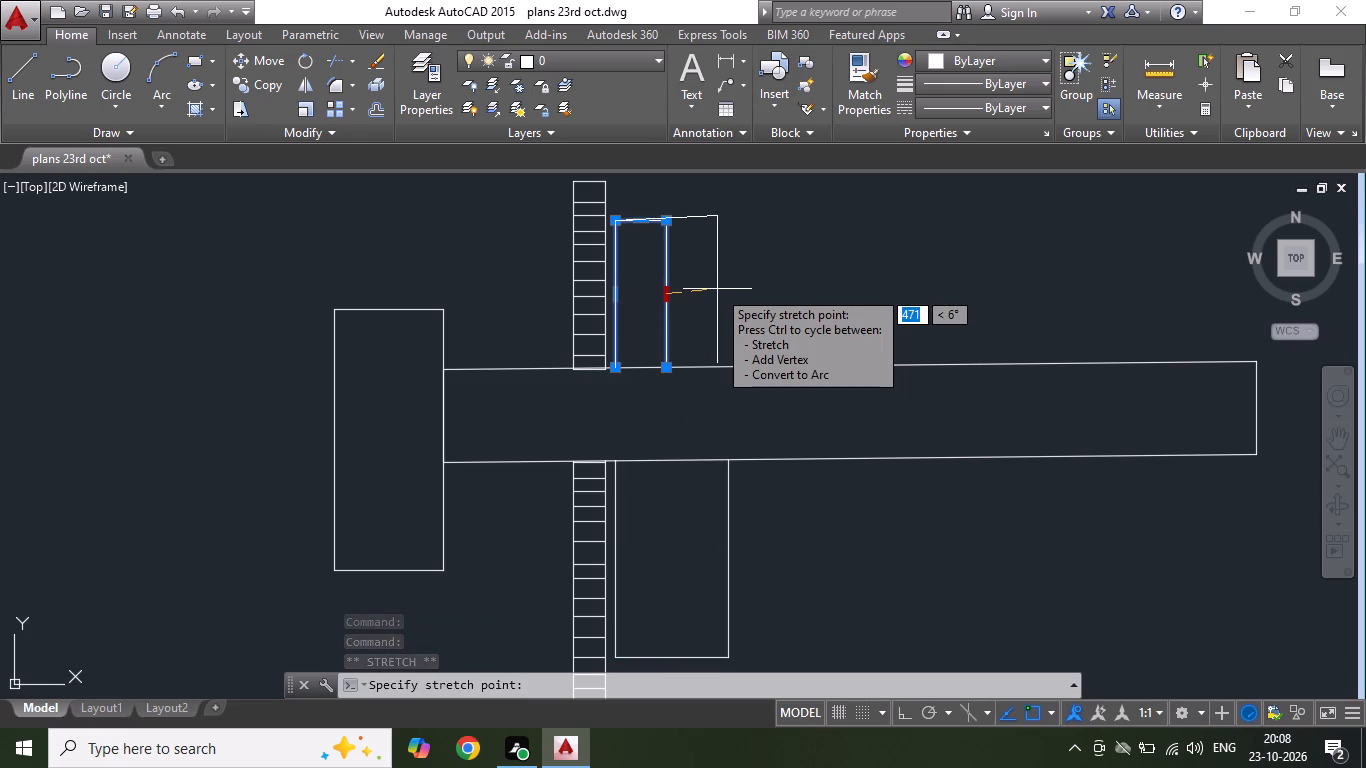
key(F8)
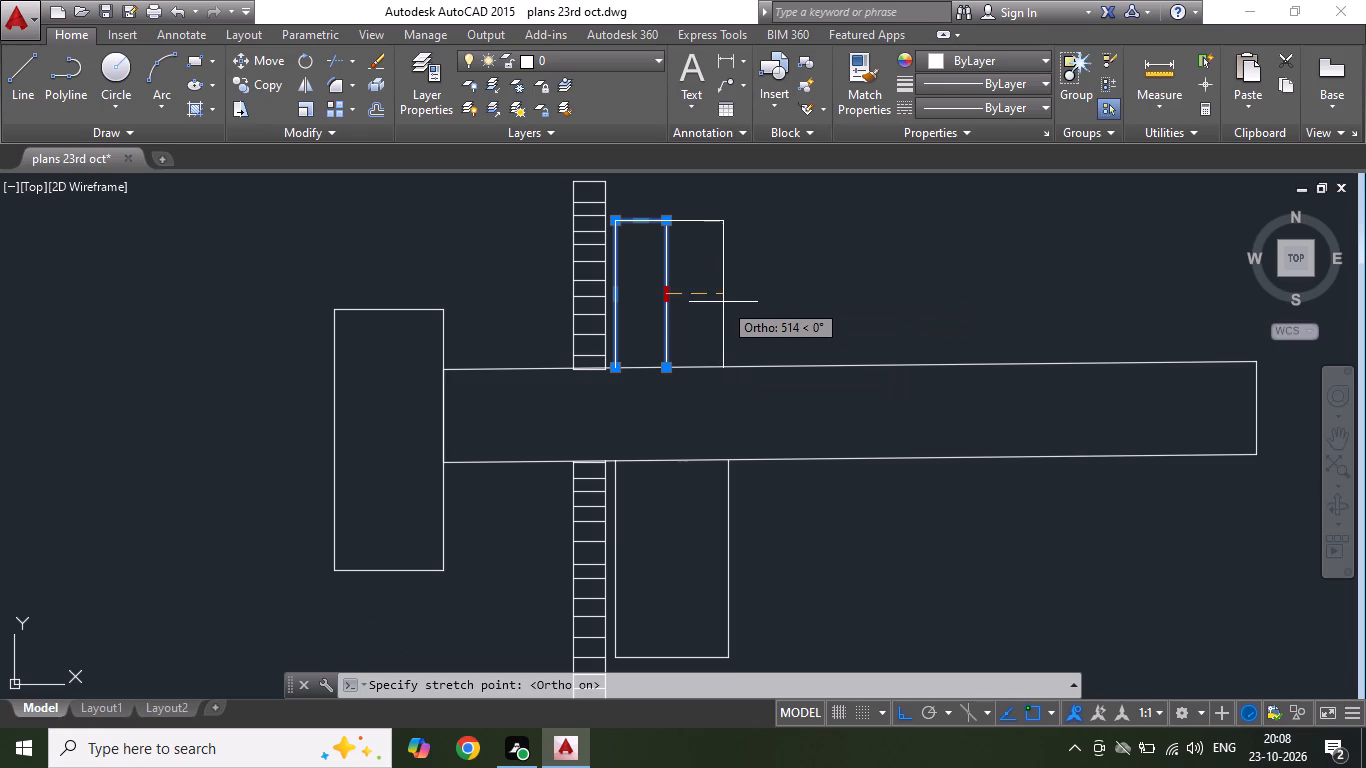
click(723, 302)
key(Escape)
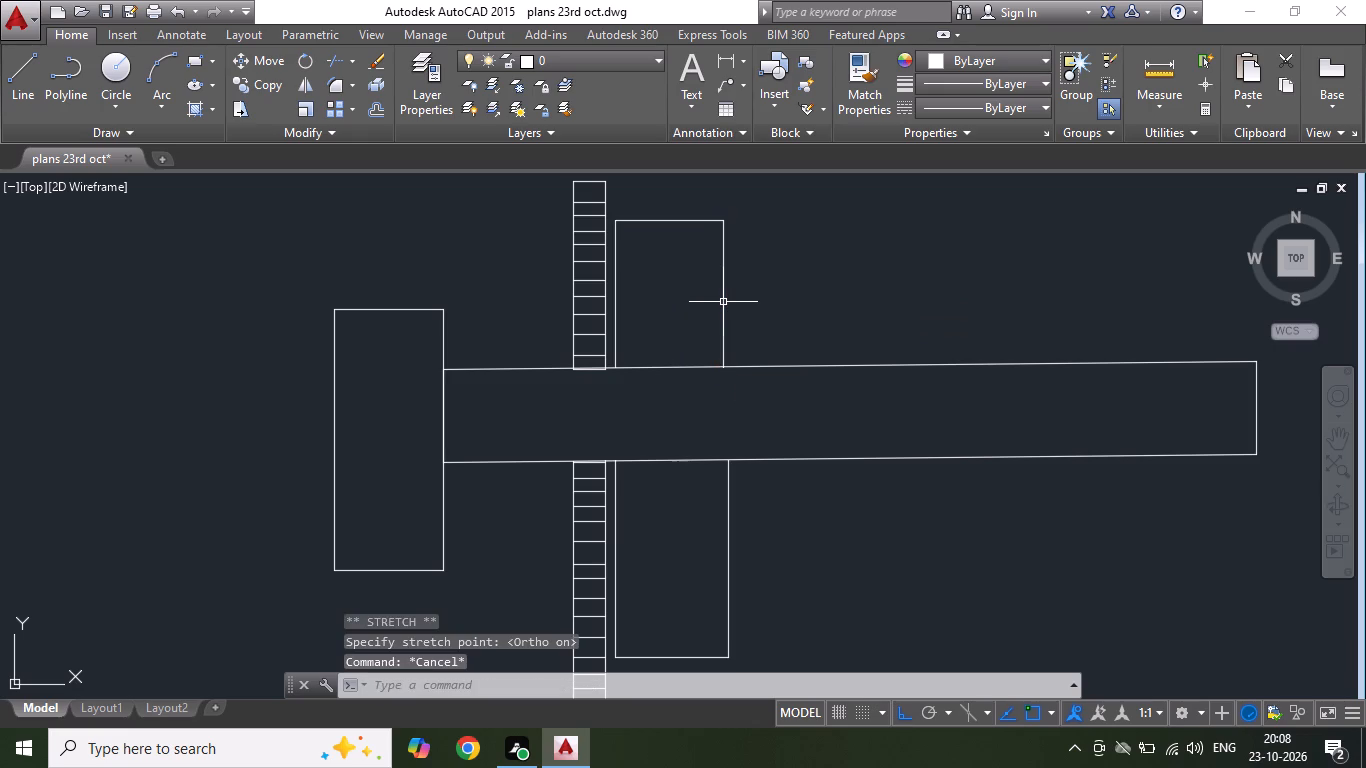
key(Escape)
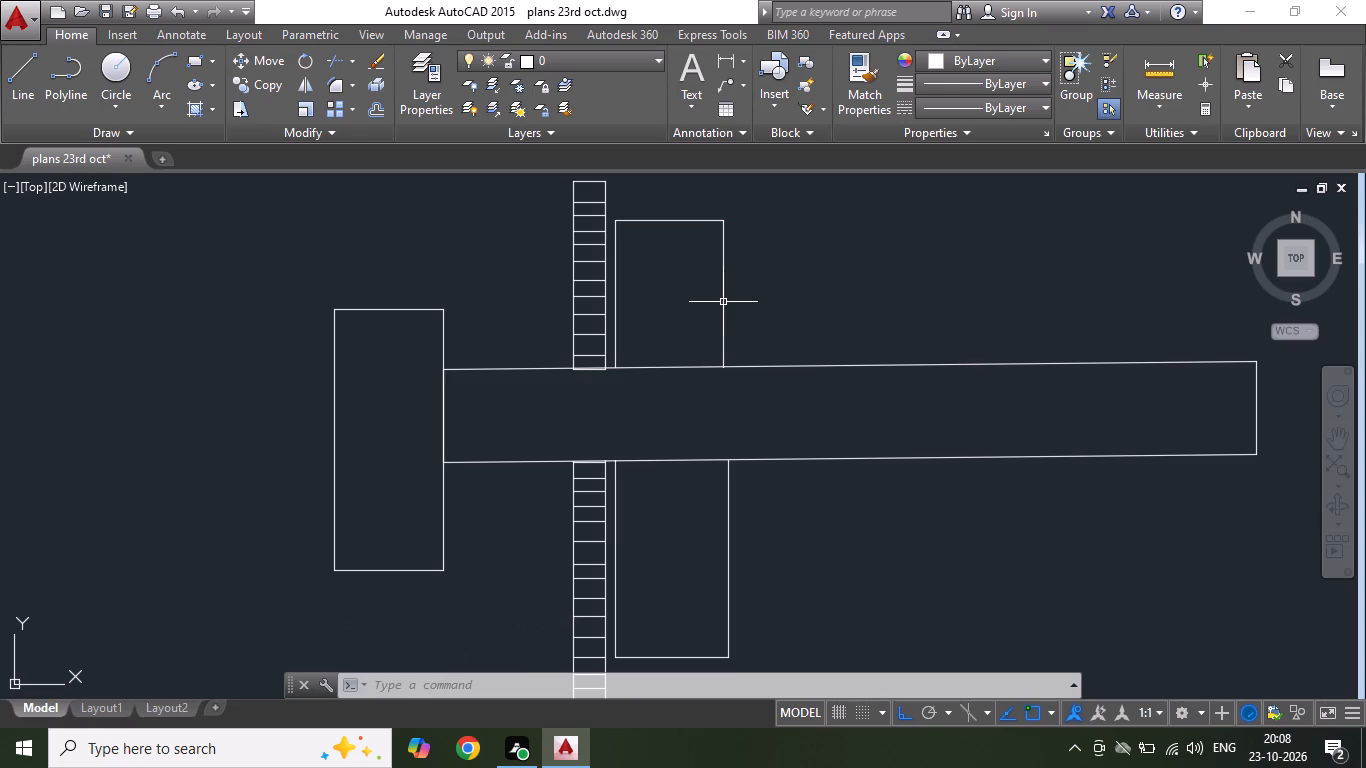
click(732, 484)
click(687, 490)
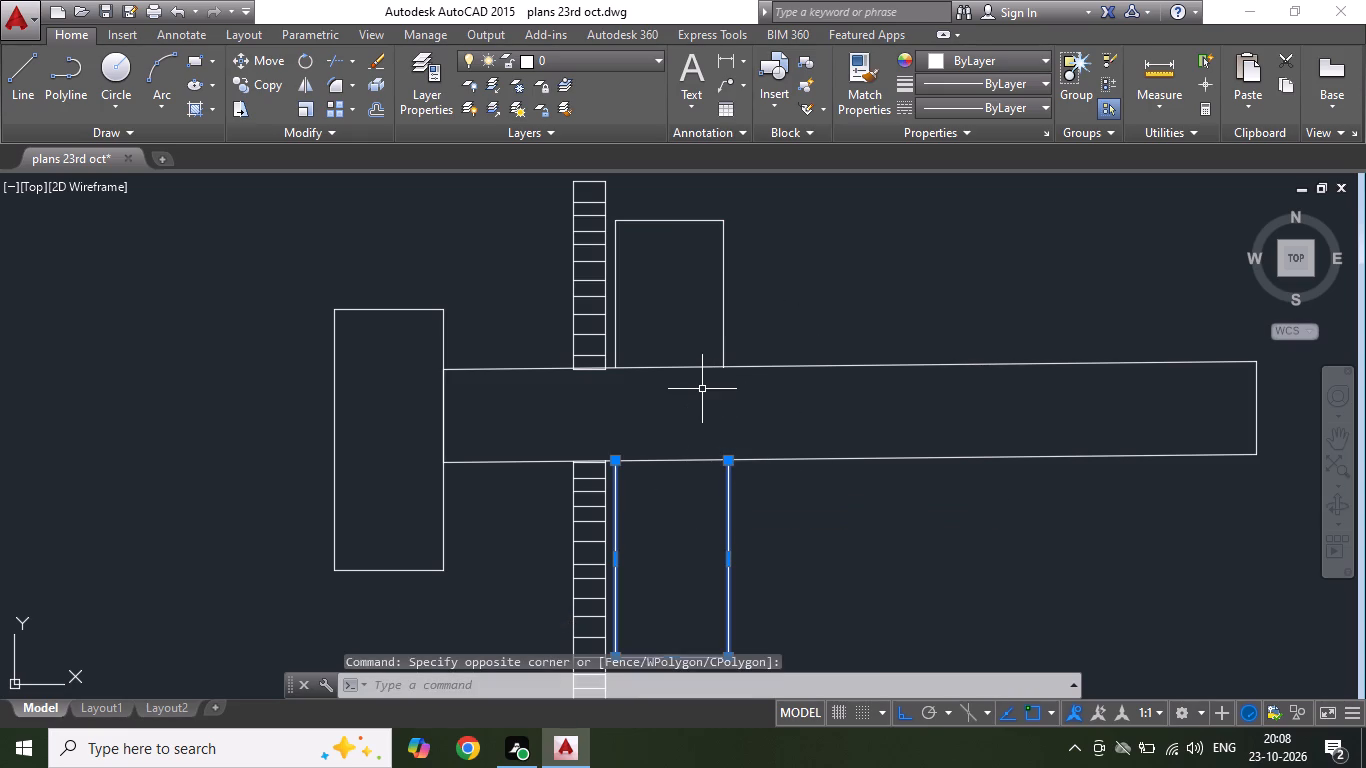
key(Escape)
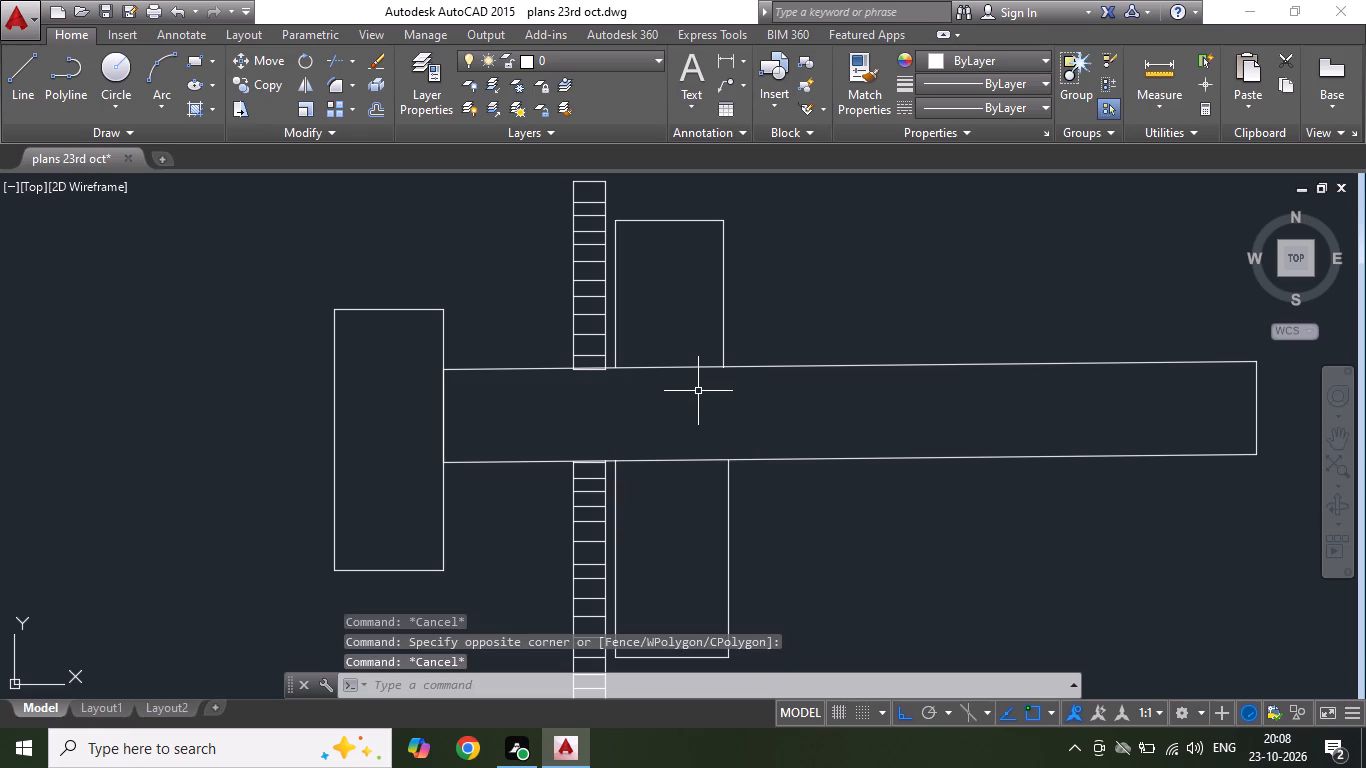
Adjust the lower right corner of the upper plain rectangle to meet the top edge of the horizontal bar.
scroll(749, 328, up, 2)
click(683, 382)
click(659, 389)
click(681, 421)
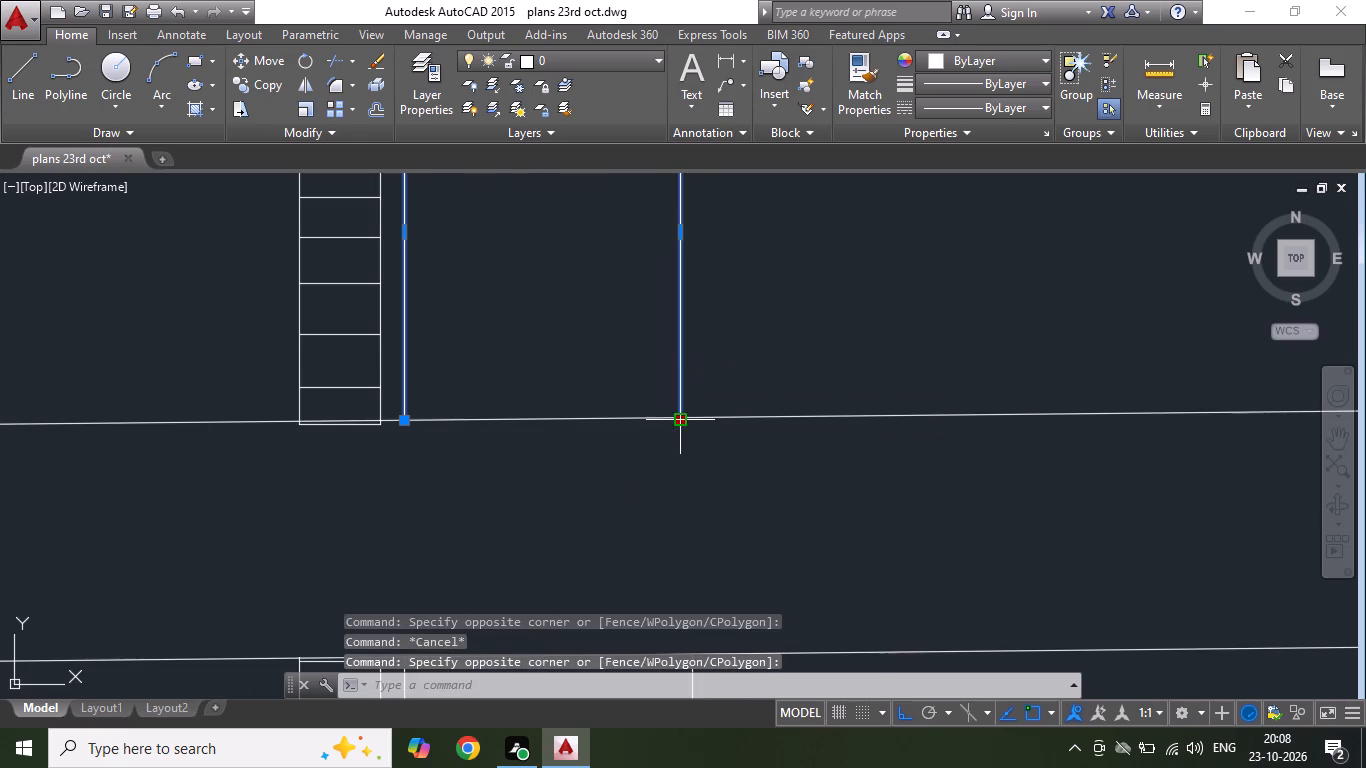
click(681, 413)
key(Escape)
key(Escape)
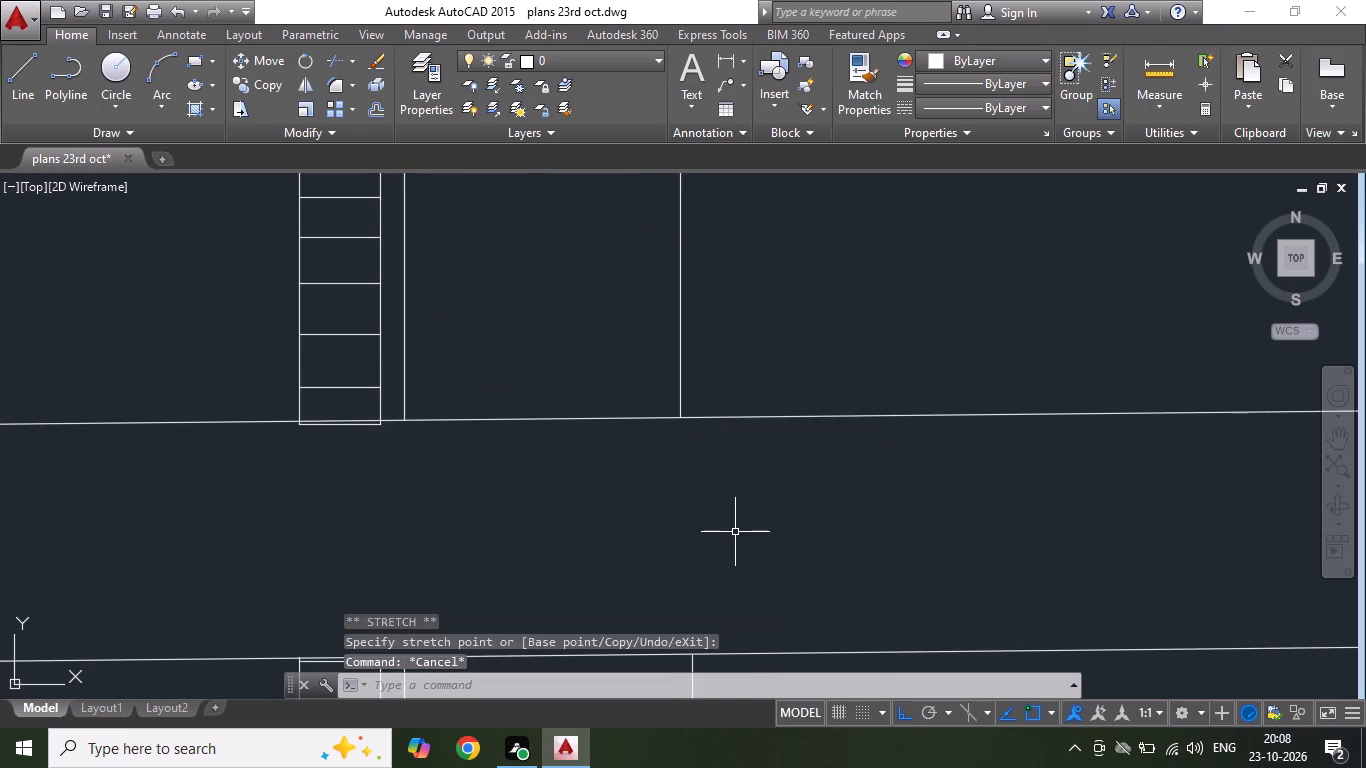
Select the short line closing the bottom of the upper ladder-like part at the bar's top edge.
click(282, 417)
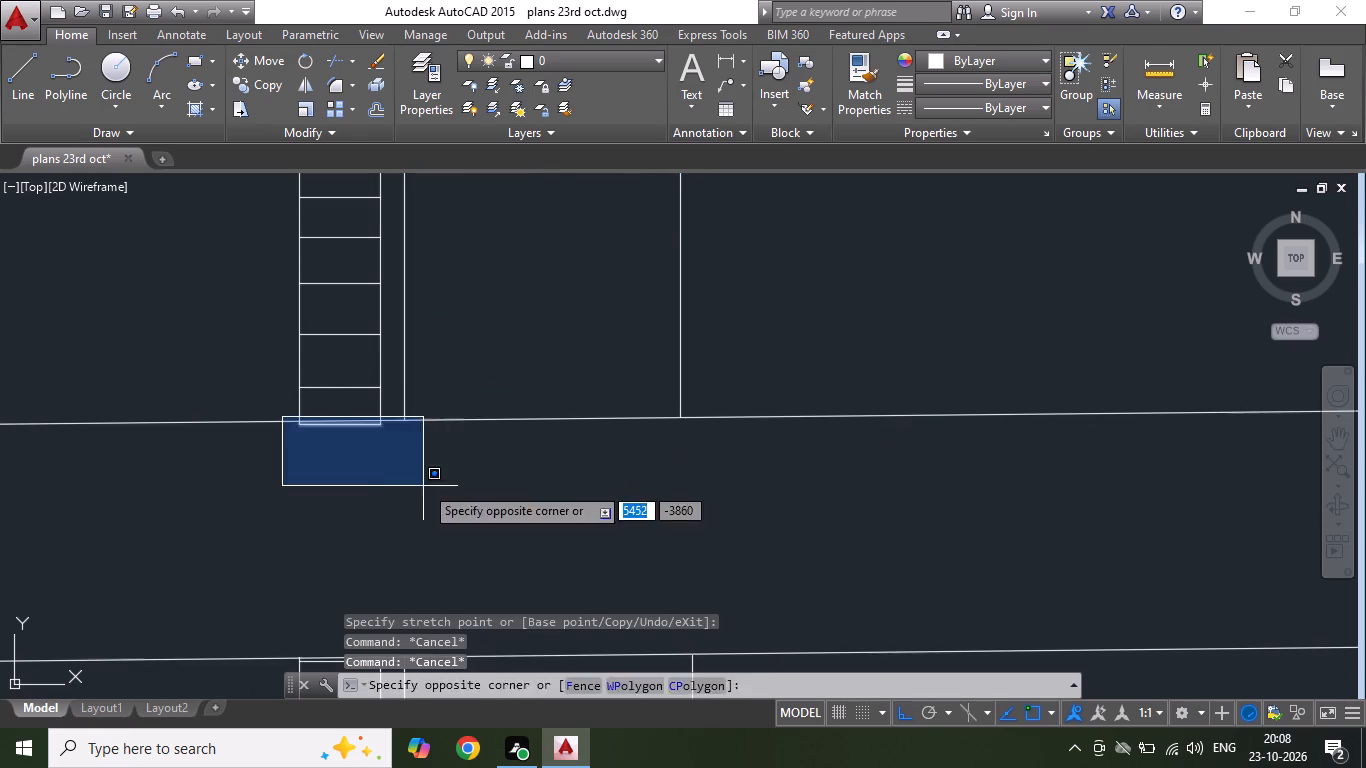
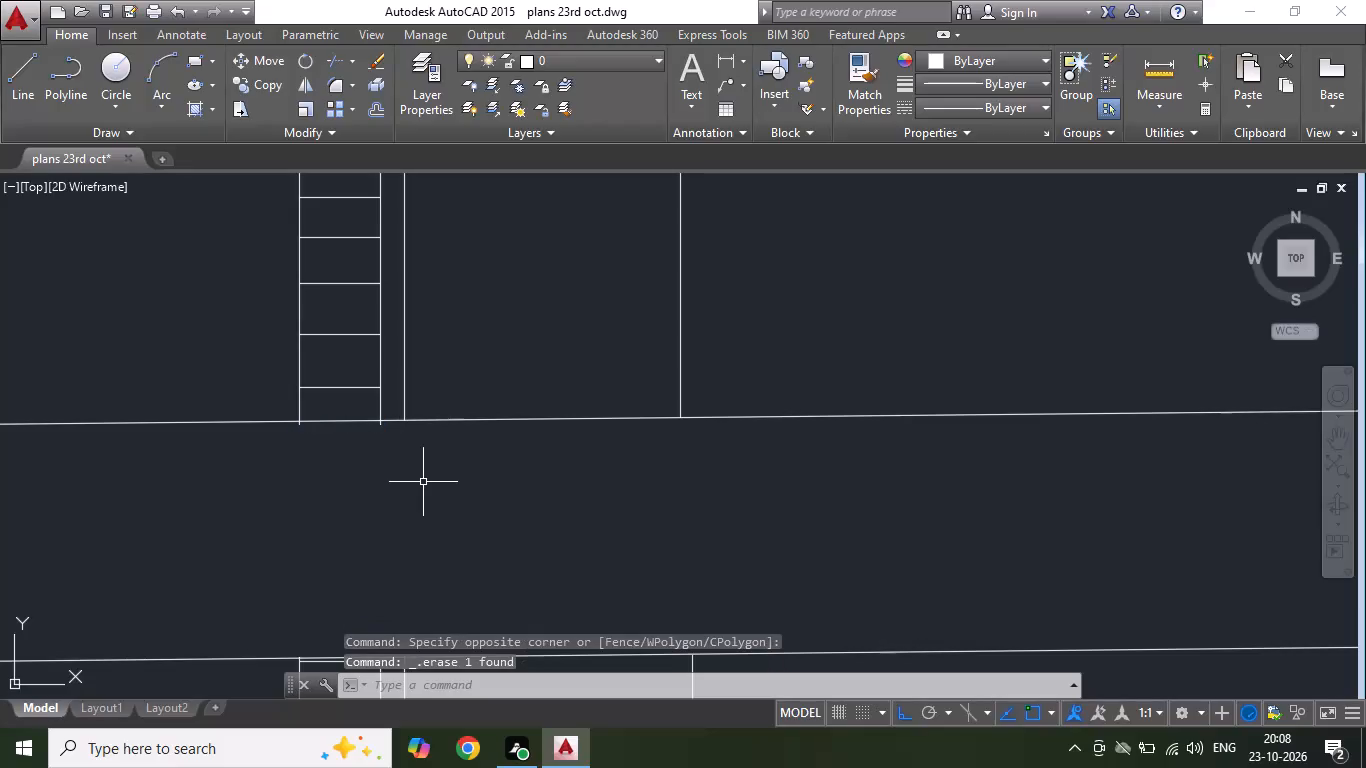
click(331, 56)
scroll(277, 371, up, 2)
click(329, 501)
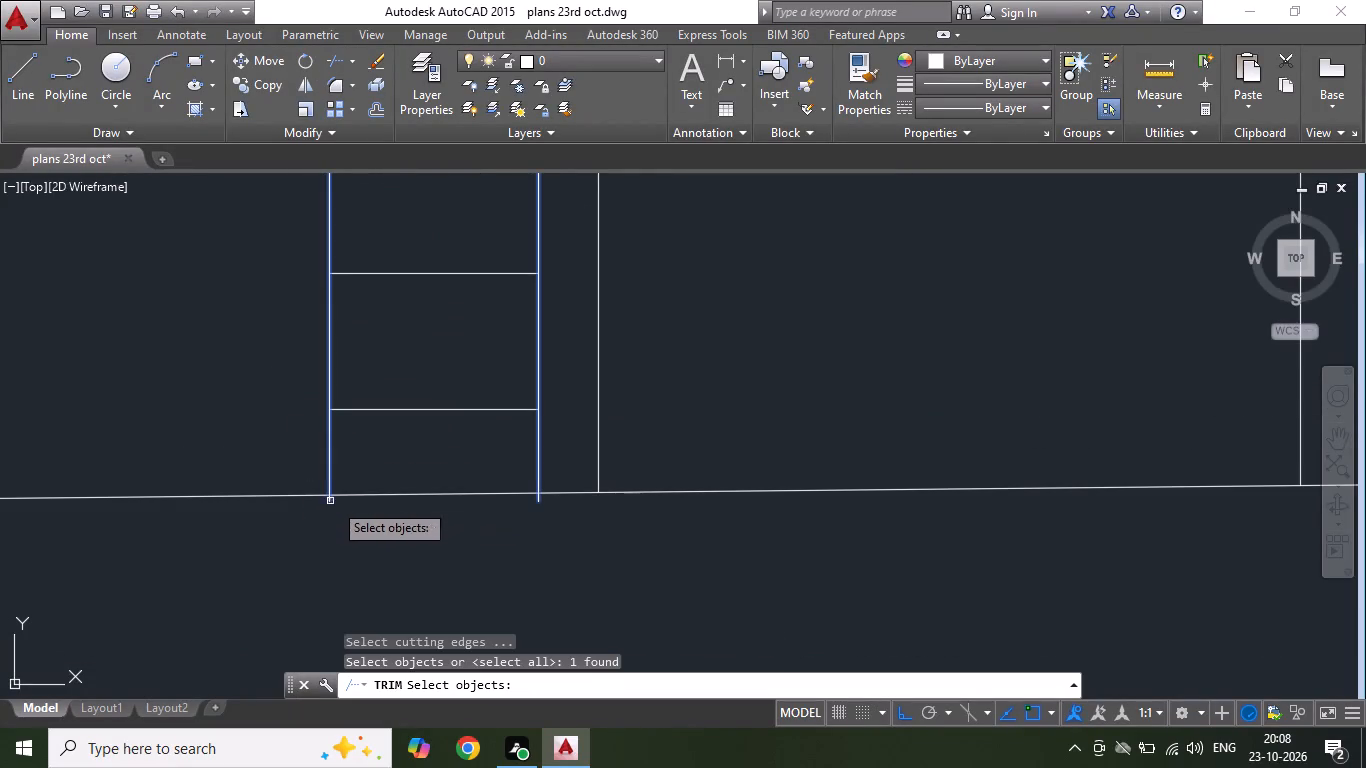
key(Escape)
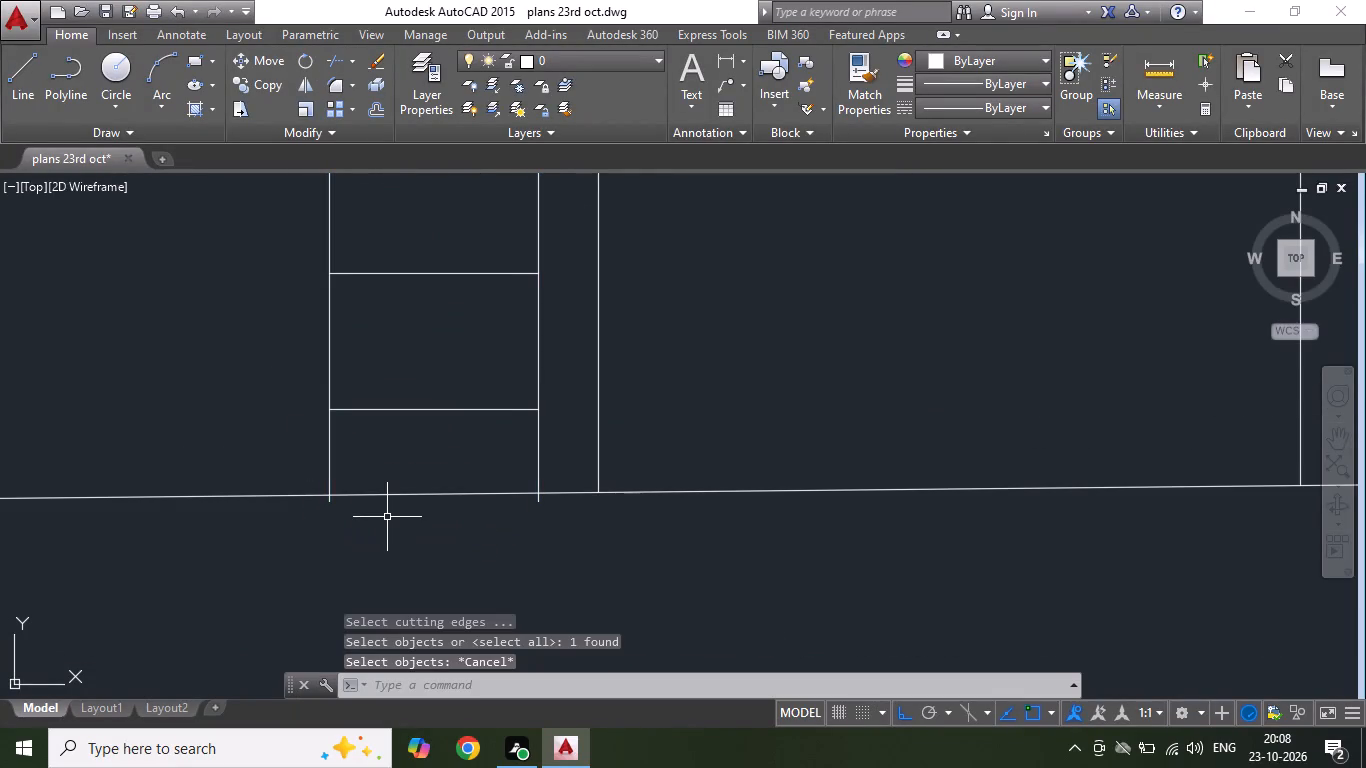
Trim the ends of the upper ladder-like strip's side lines that overhang below the horizontal bar's top edge.
click(349, 60)
click(348, 86)
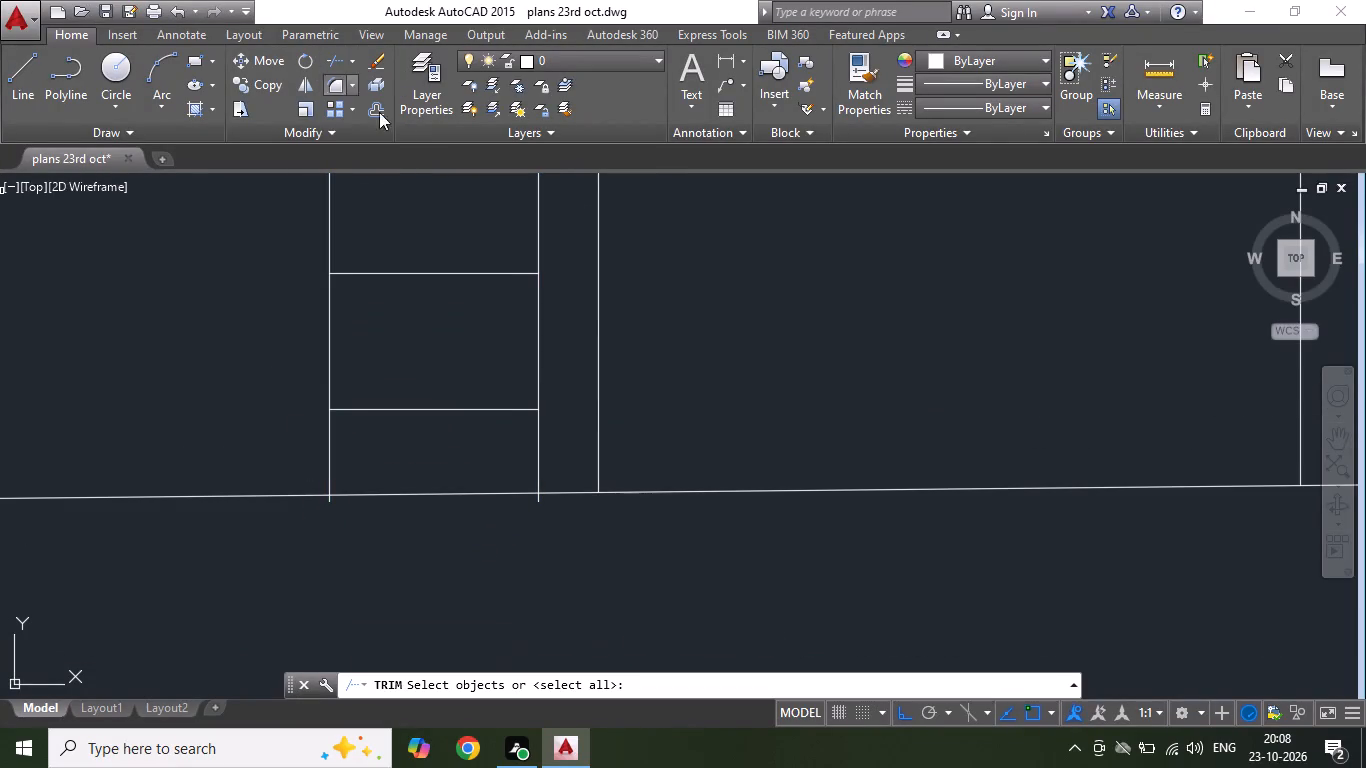
key(Return)
scroll(306, 504, up, 1)
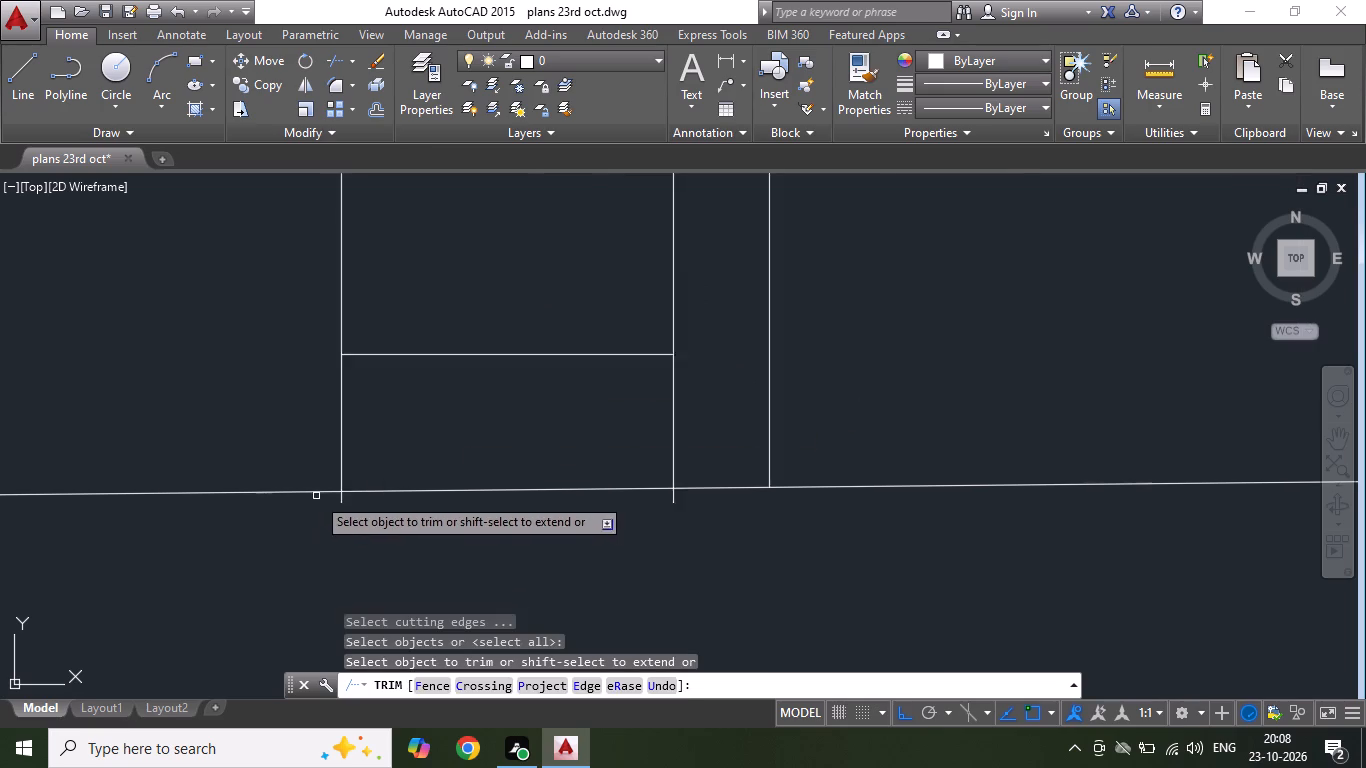
scroll(316, 496, up, 1)
click(343, 501)
click(1081, 542)
scroll(529, 457, down, 2)
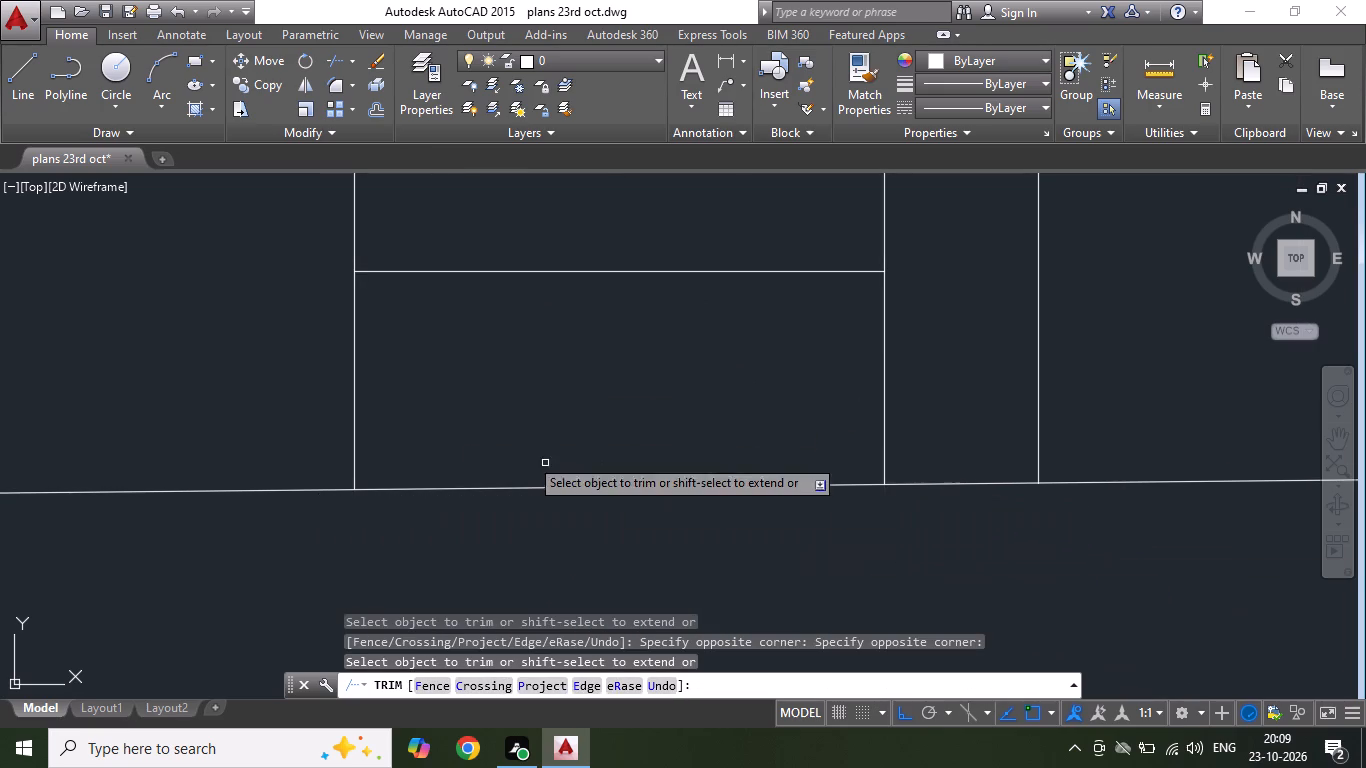
scroll(524, 455, down, 6)
scroll(587, 533, up, 1)
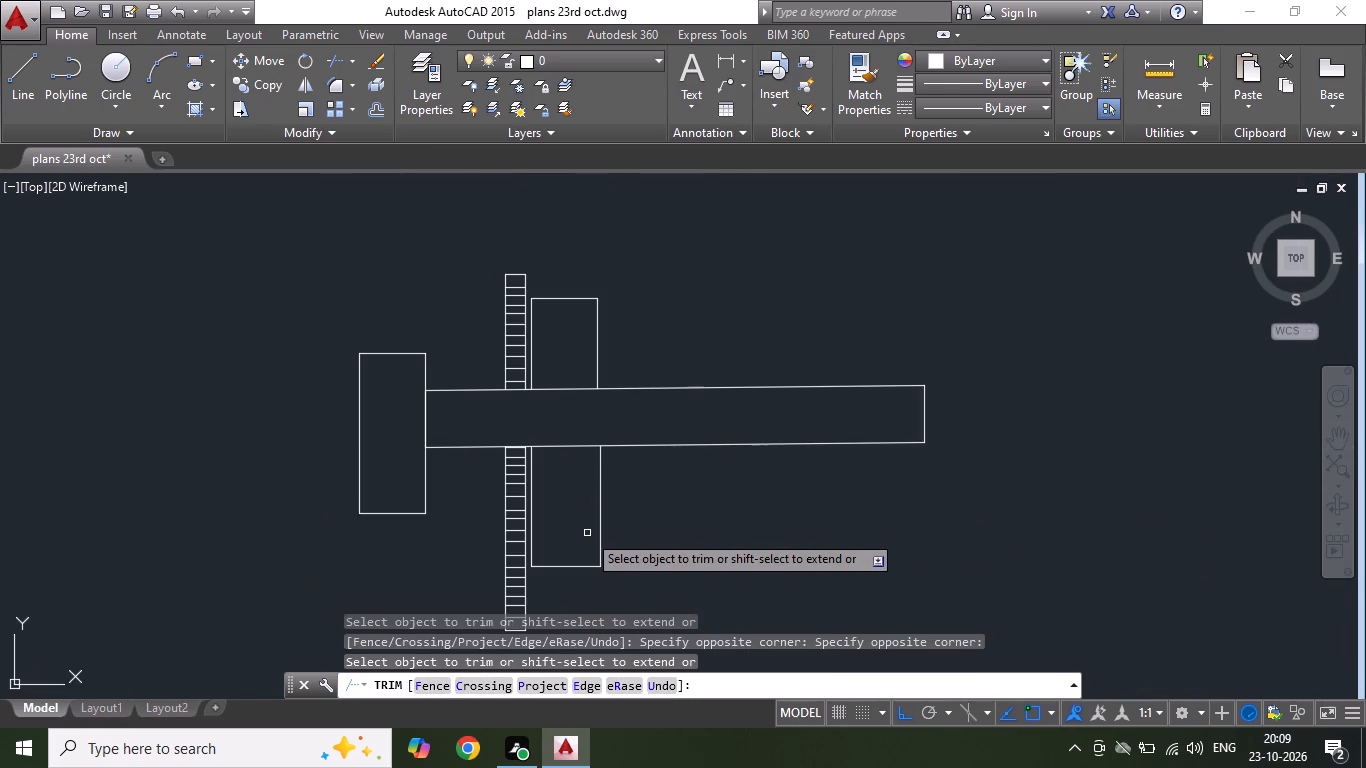
key(Escape)
key(Escape)
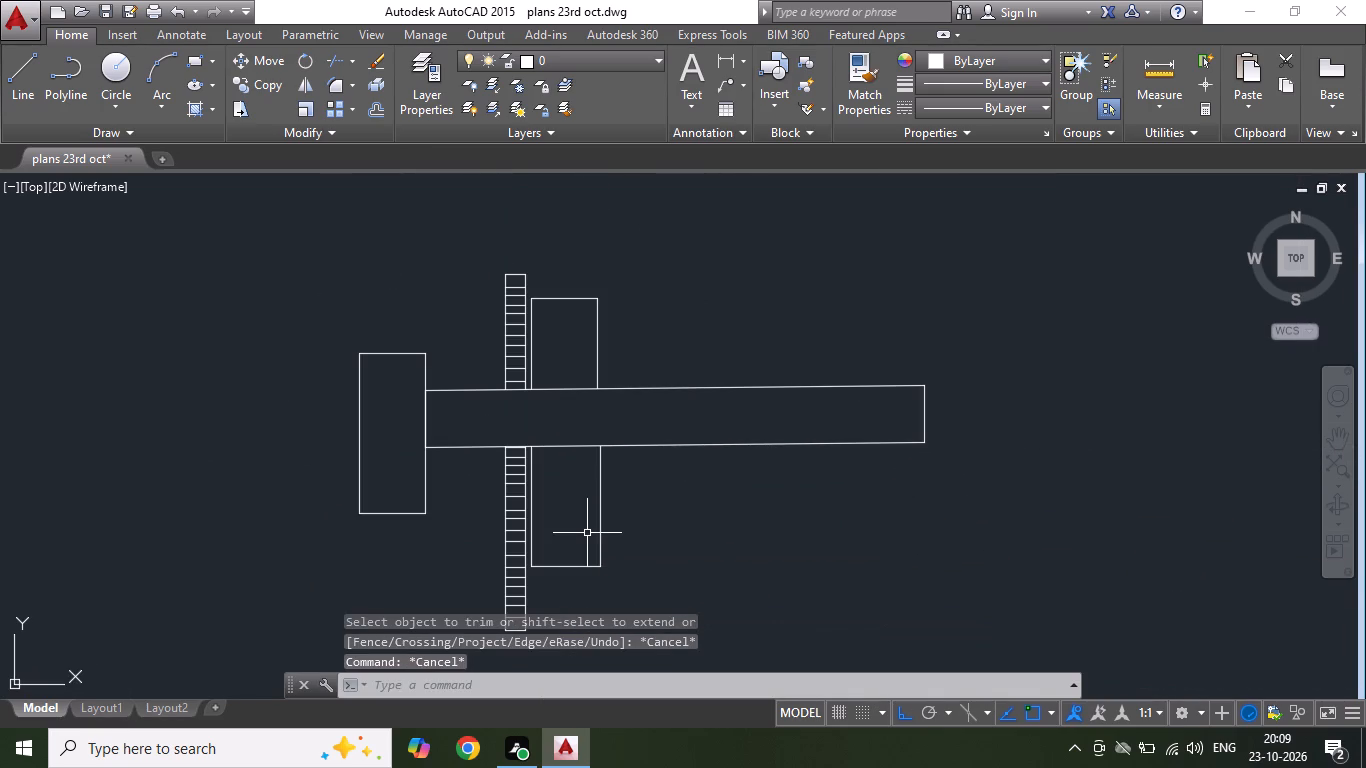
Stretch the top edge of the plain rectangle above the bar straight upward to roughly double the rectangle's height.
scroll(551, 294, down, 1)
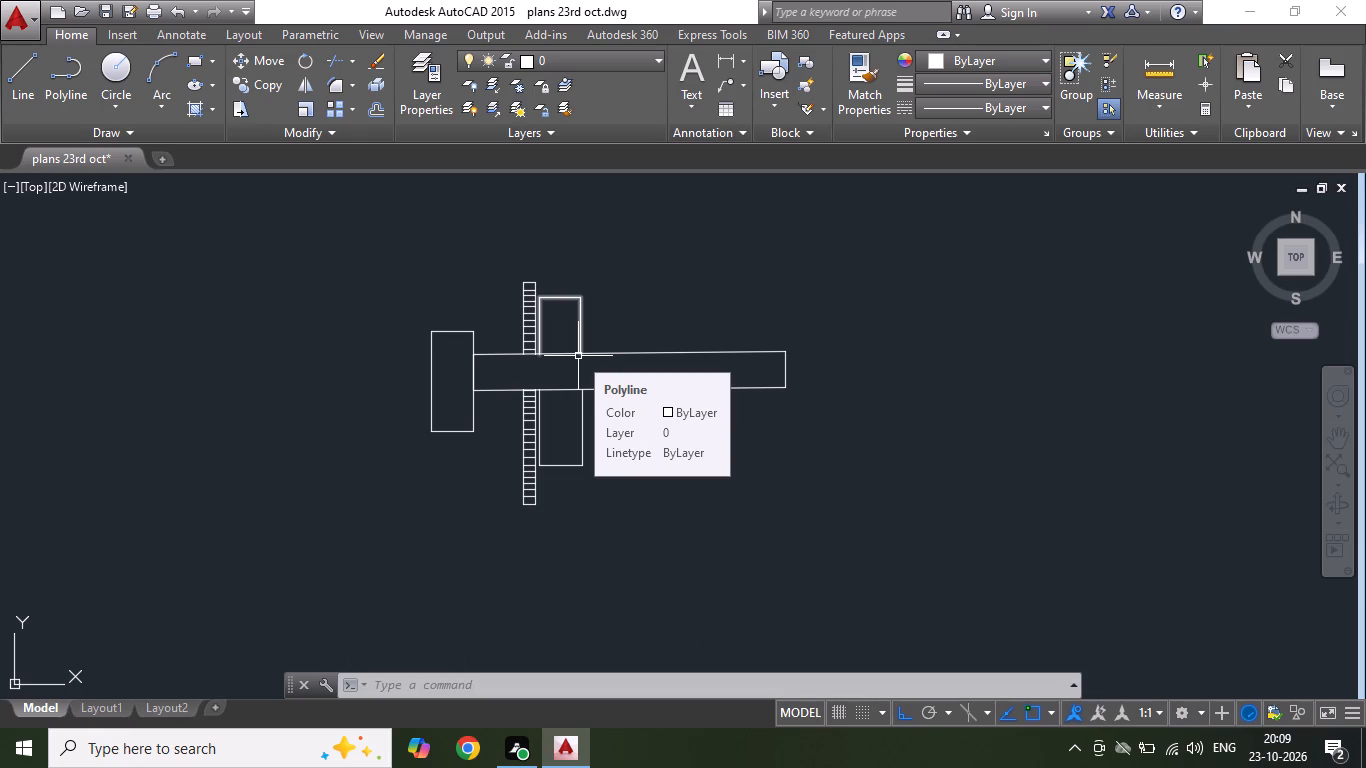
scroll(597, 330, up, 1)
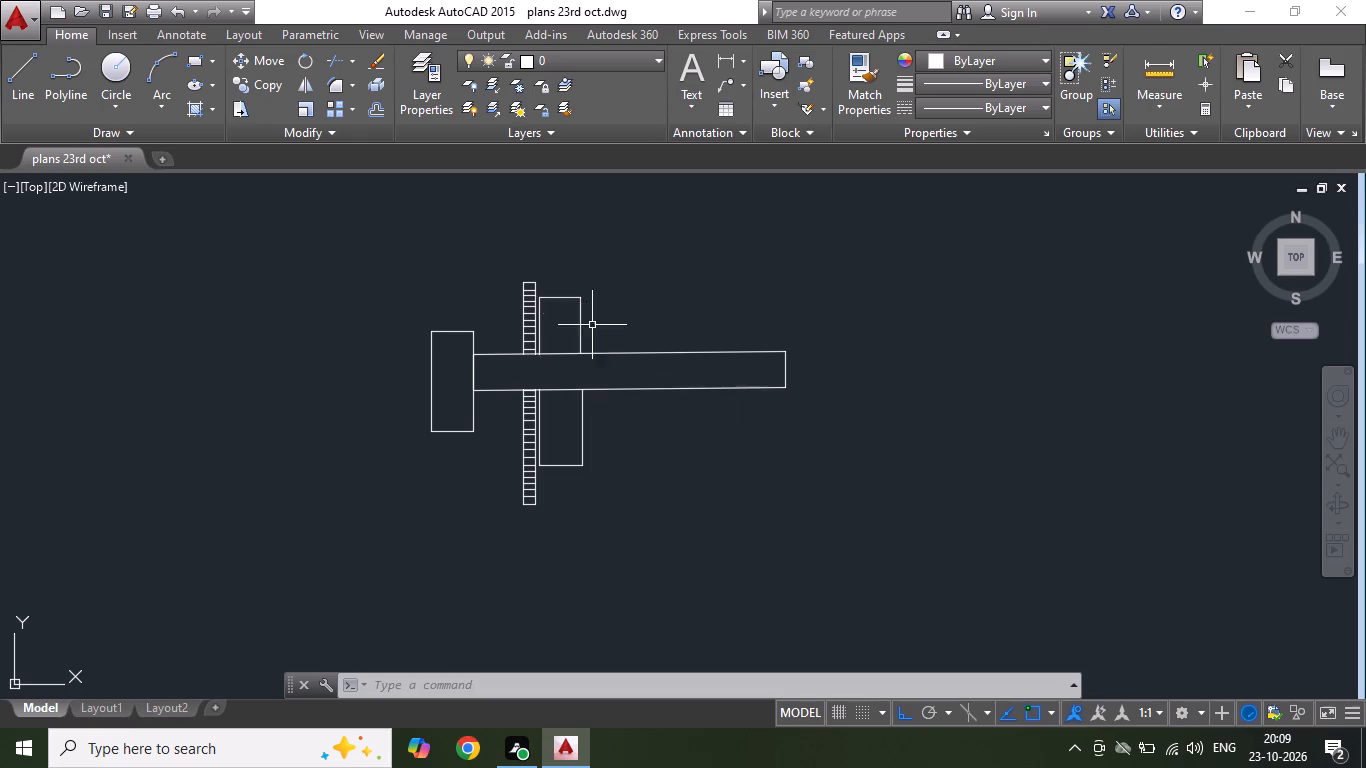
click(548, 278)
drag(533, 279, 538, 263)
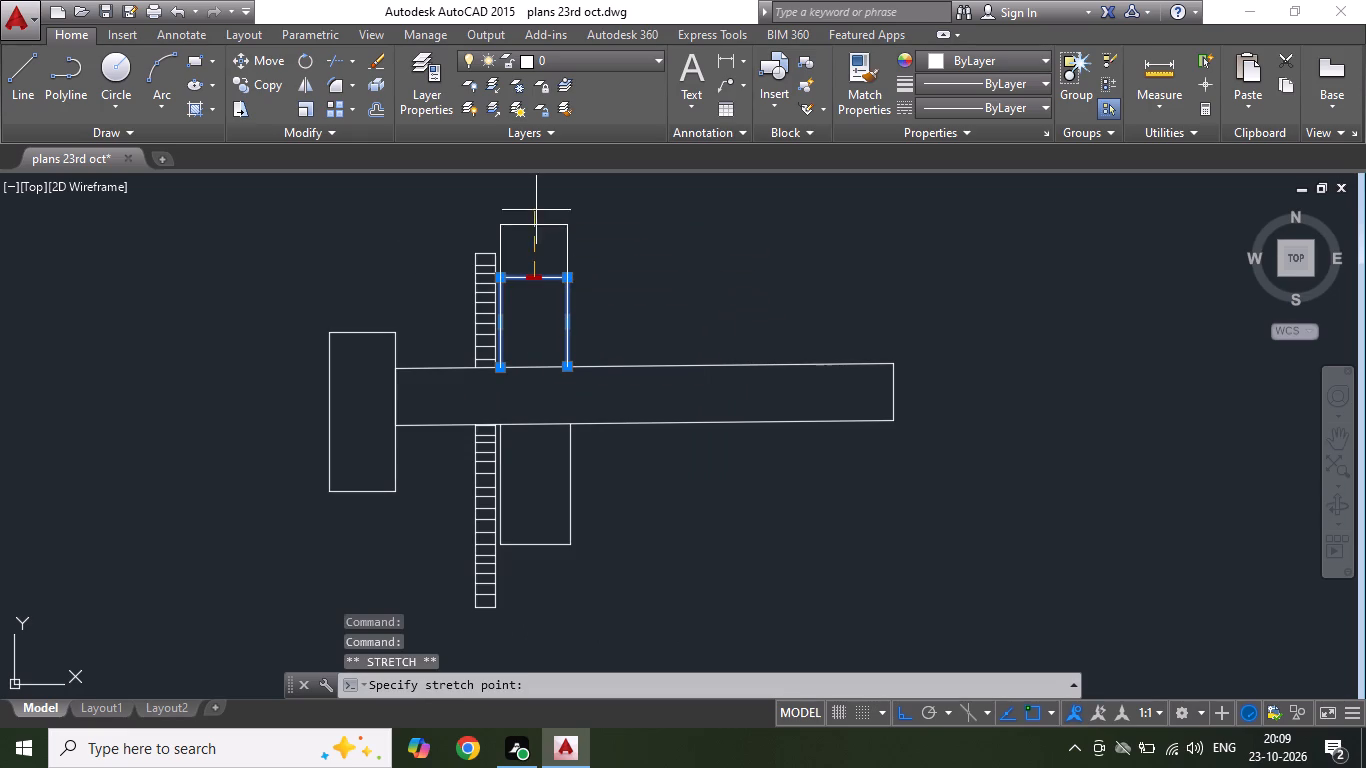
scroll(540, 266, down, 2)
scroll(545, 225, up, 1)
click(540, 200)
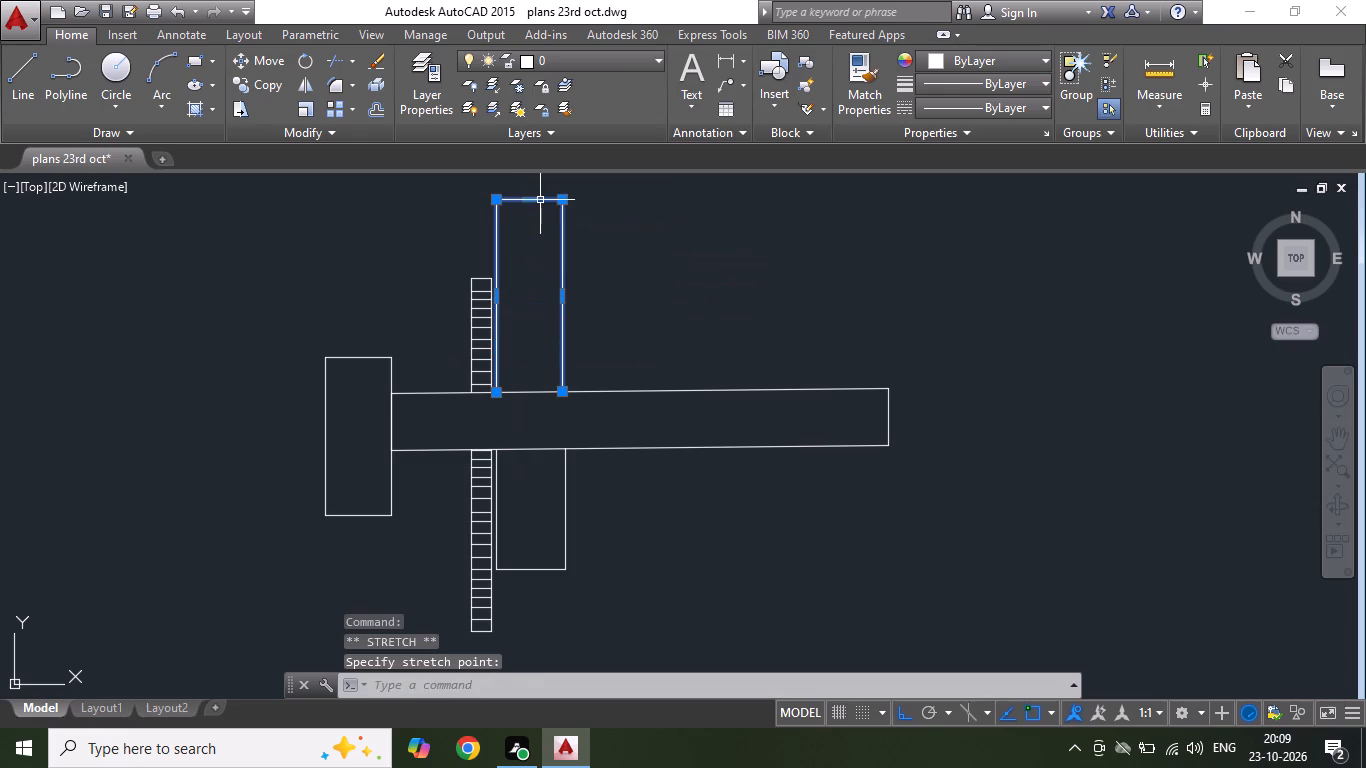
key(Escape)
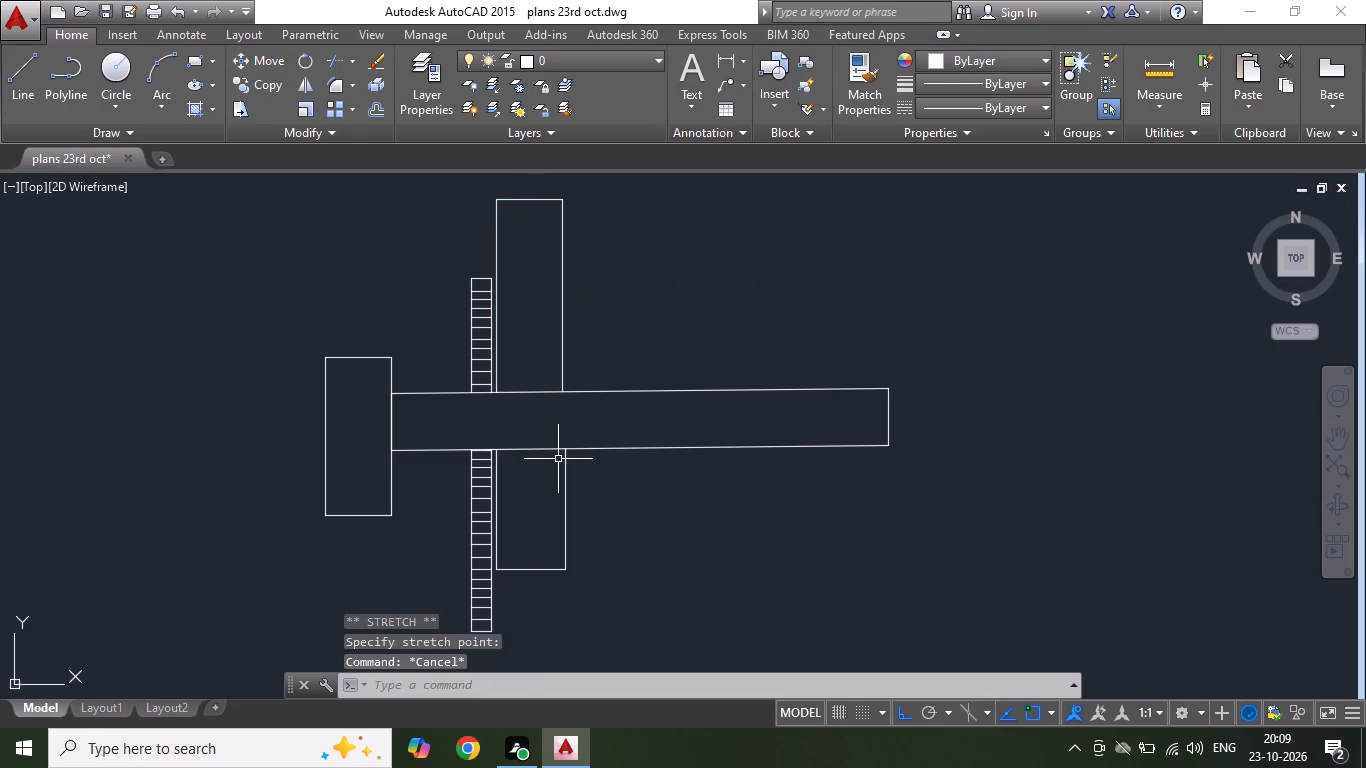
Stretch the top edge of the upper ladder-like strip straight upward by about 1288 units, slightly above the adjacent rectangle's top.
scroll(478, 355, up, 1)
click(483, 231)
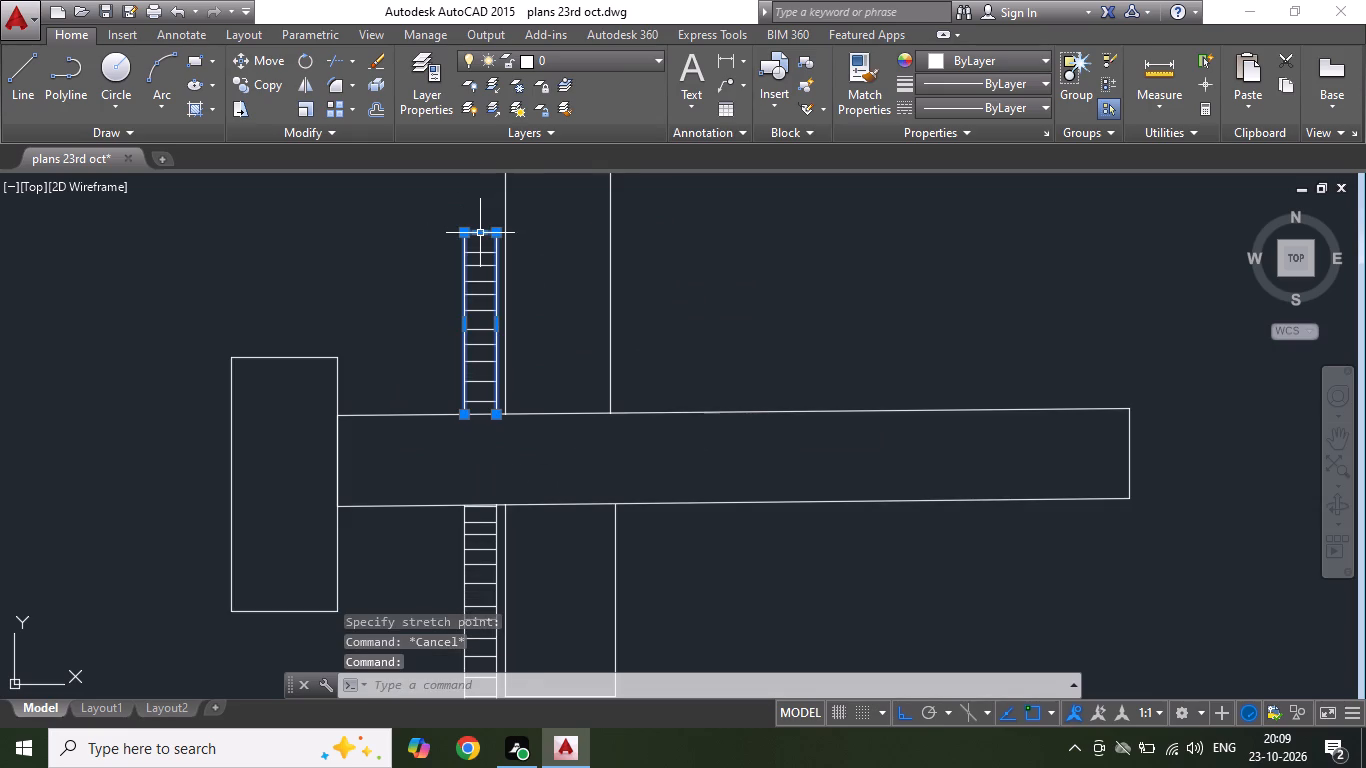
click(483, 228)
scroll(492, 305, down, 2)
scroll(492, 242, up, 2)
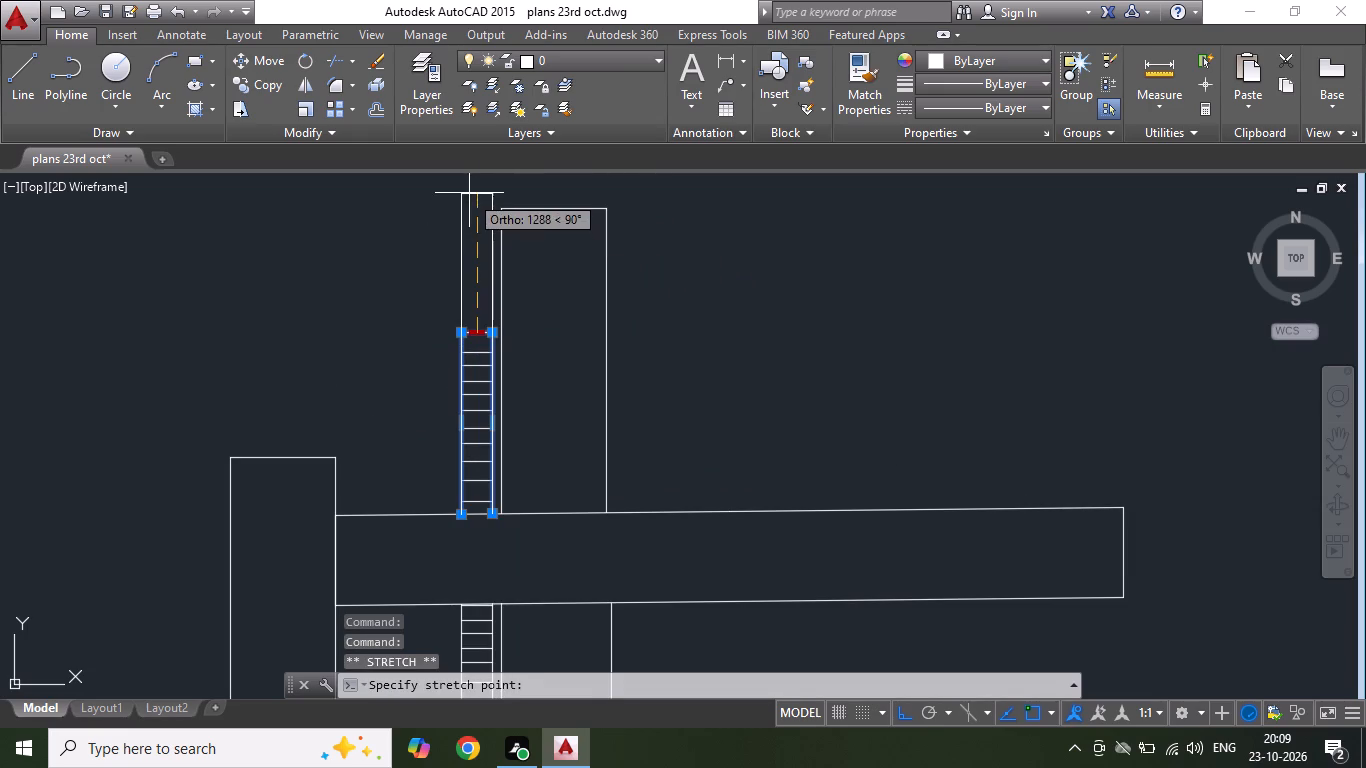
click(469, 193)
key(Escape)
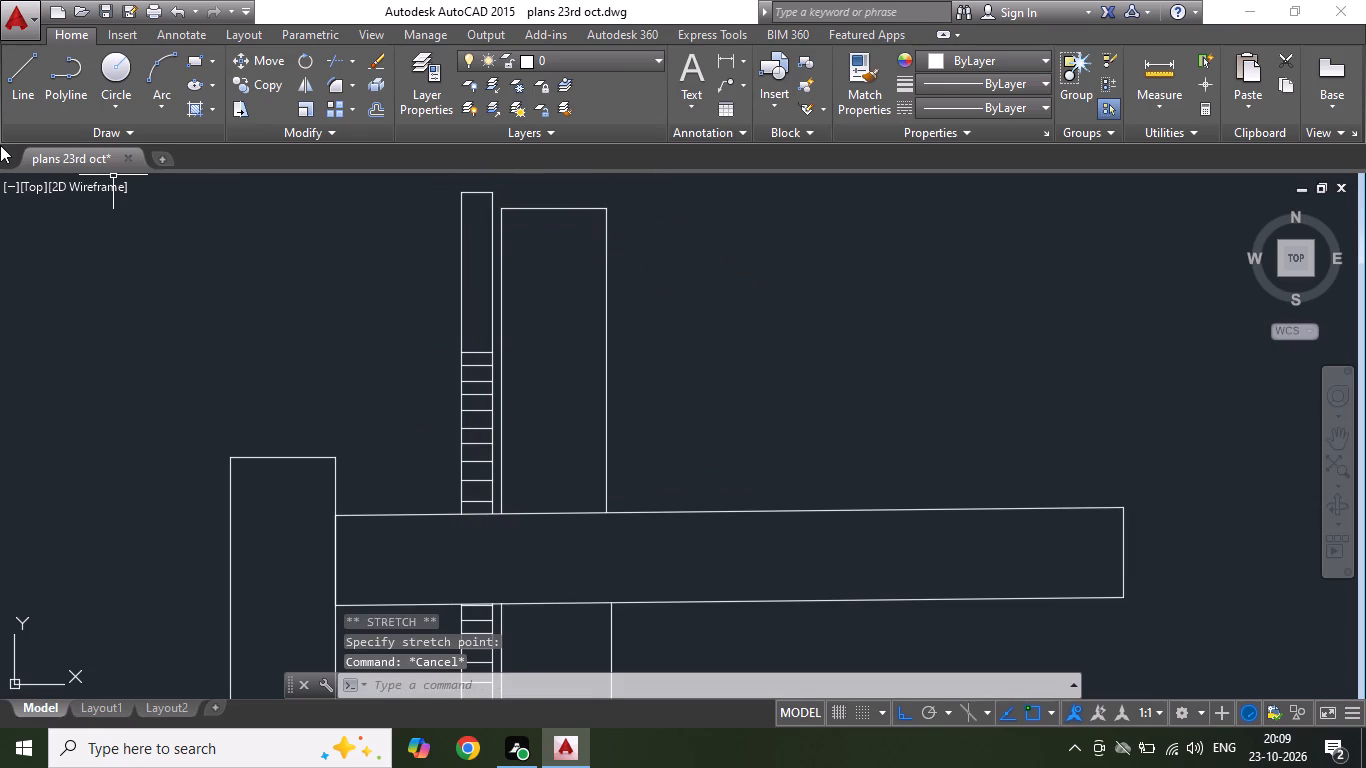
Copy the topmost rung of the upper ladder-like strip straight upward ten times at close spacing to fill its extended part.
click(472, 349)
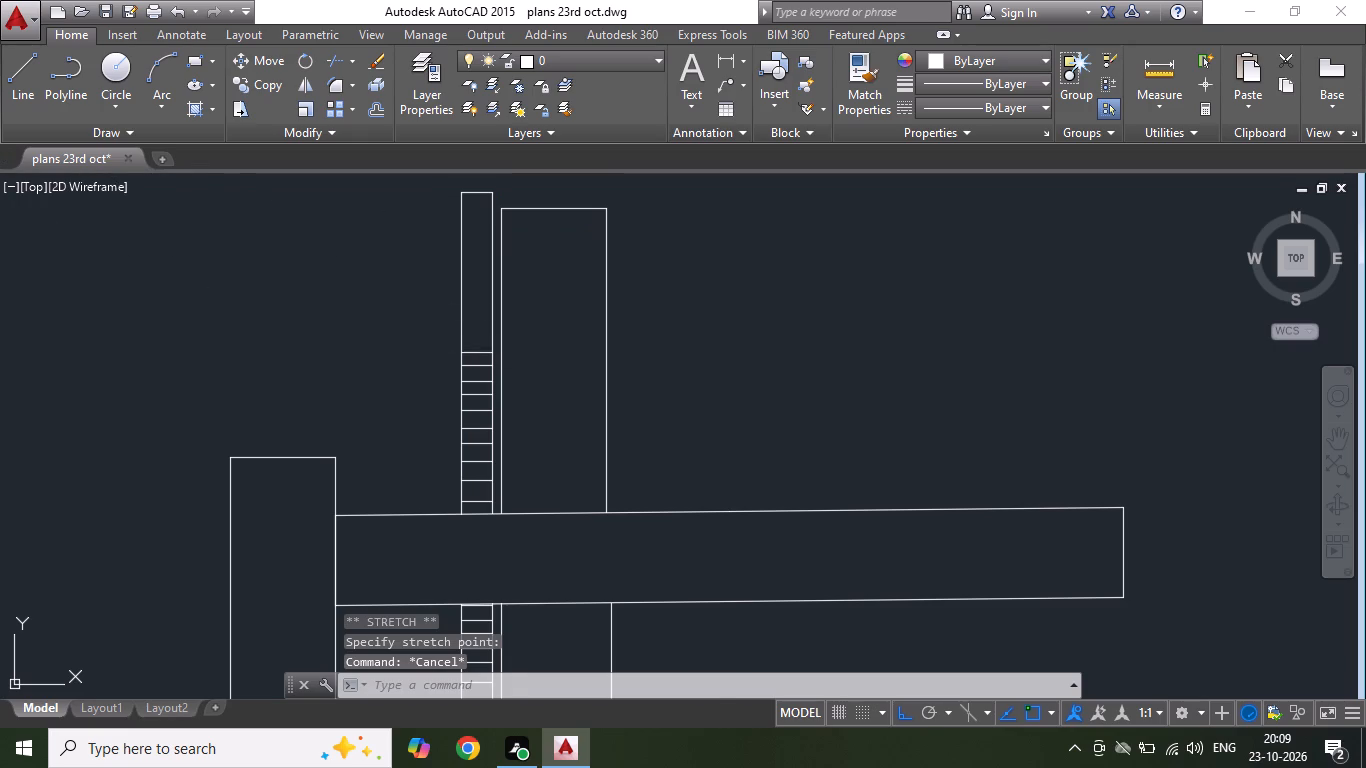
click(471, 361)
right_click(464, 352)
click(582, 406)
click(579, 355)
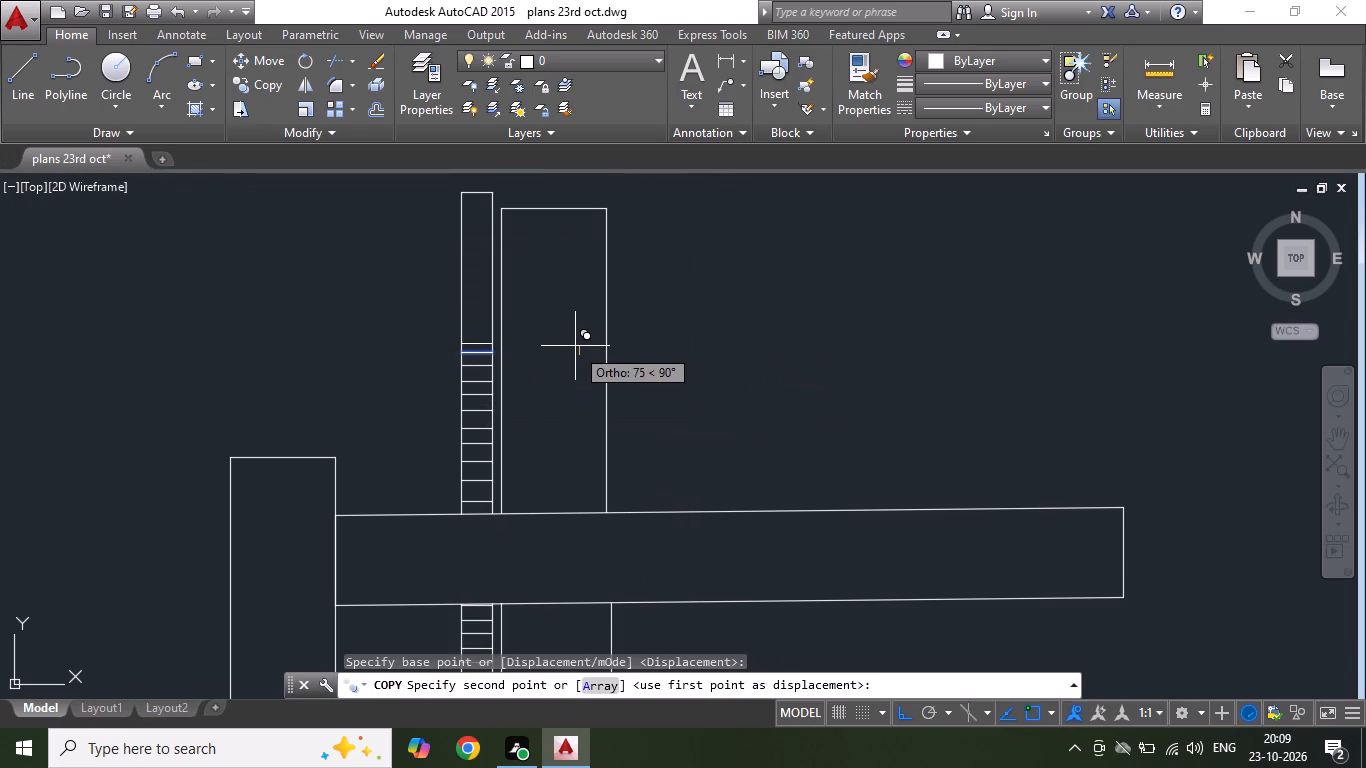
click(575, 341)
click(570, 324)
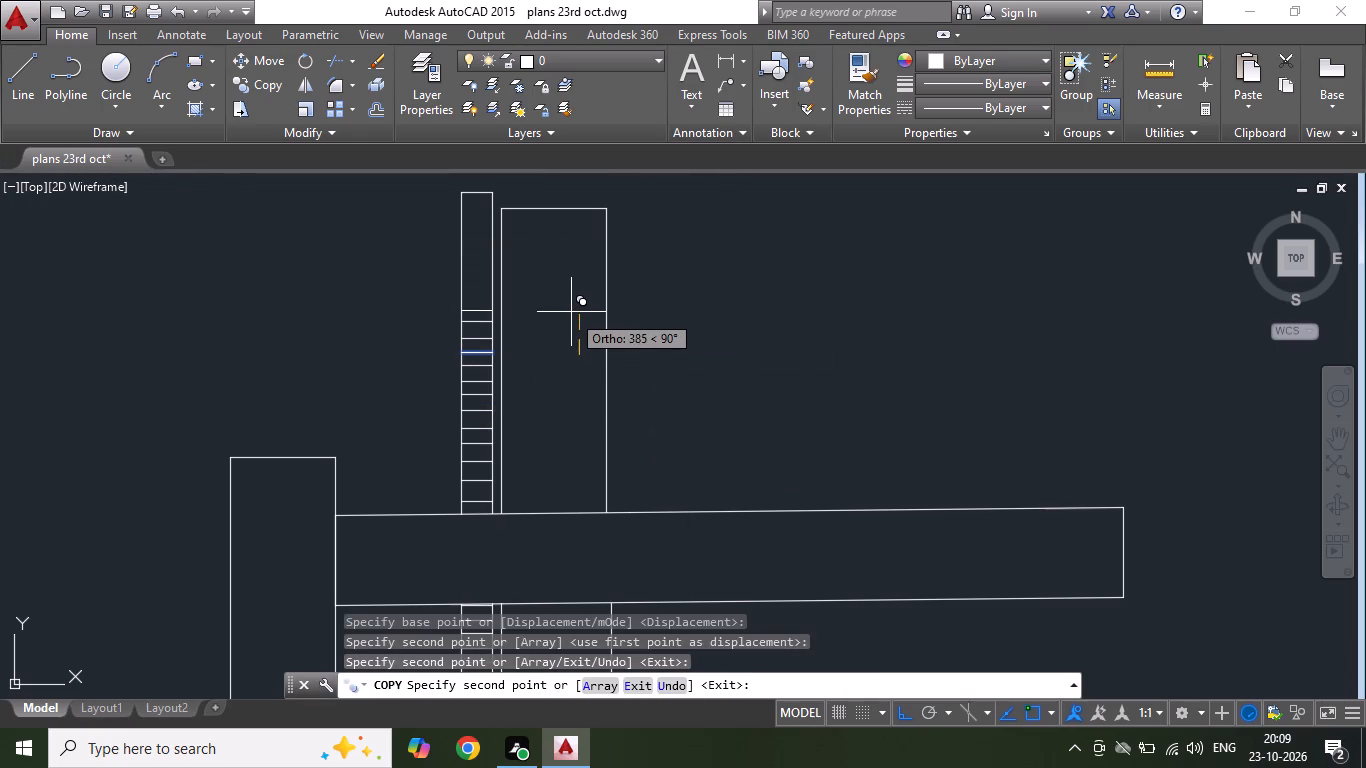
click(571, 311)
click(565, 297)
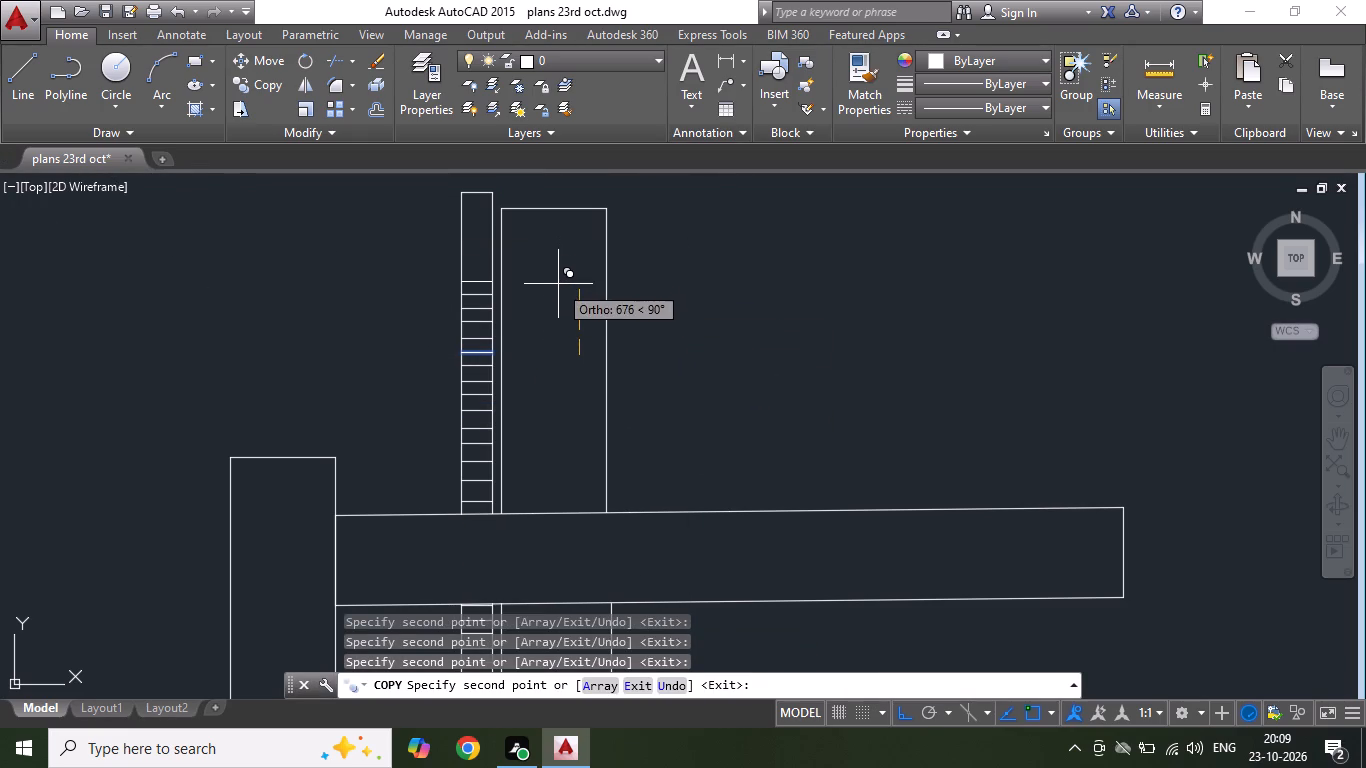
click(558, 284)
click(557, 268)
click(555, 255)
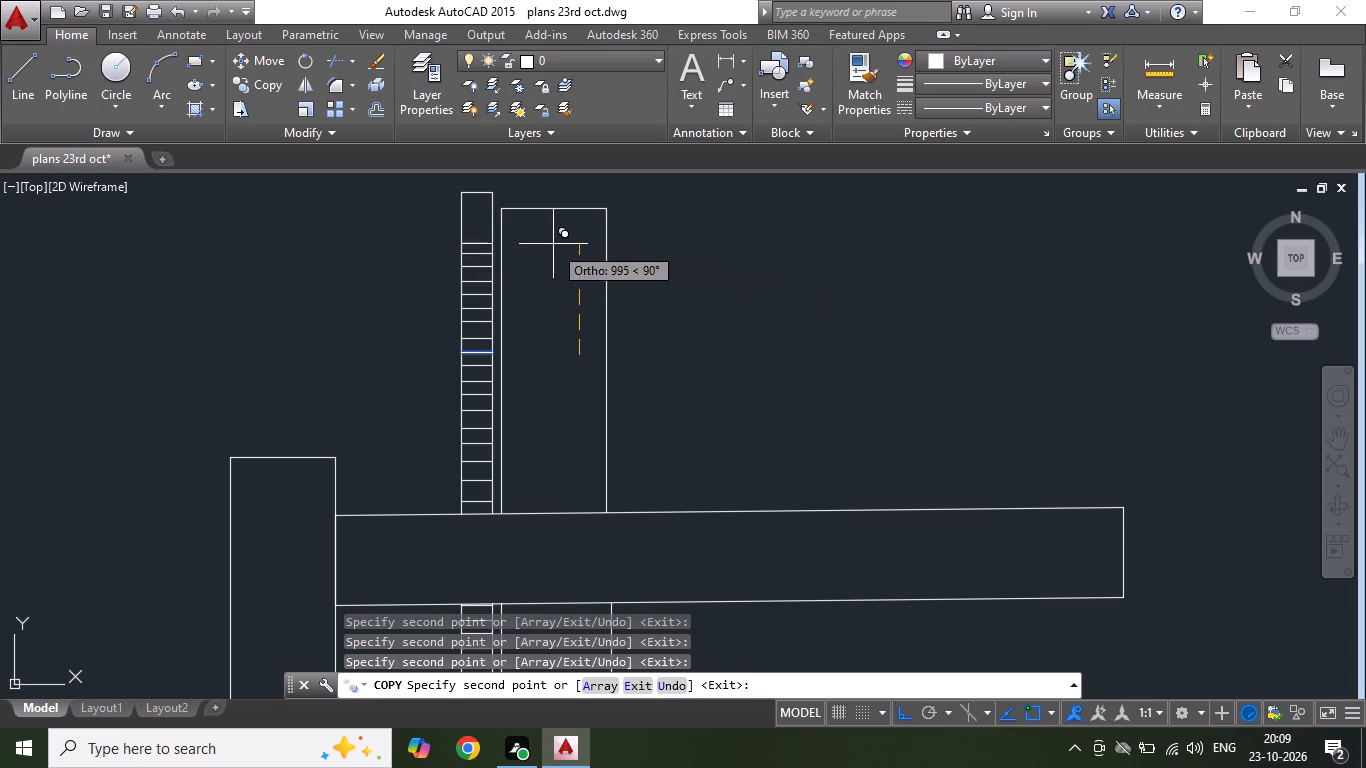
click(553, 239)
click(553, 231)
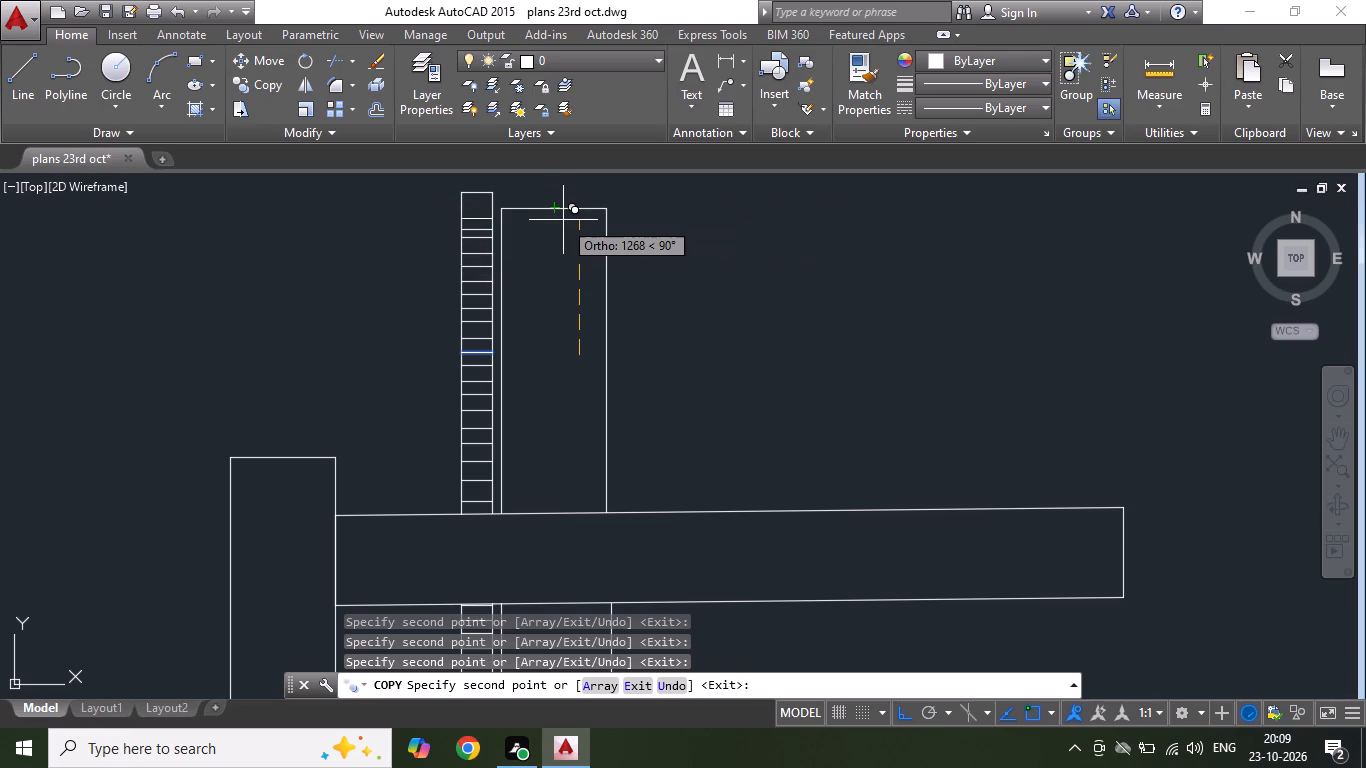
click(563, 221)
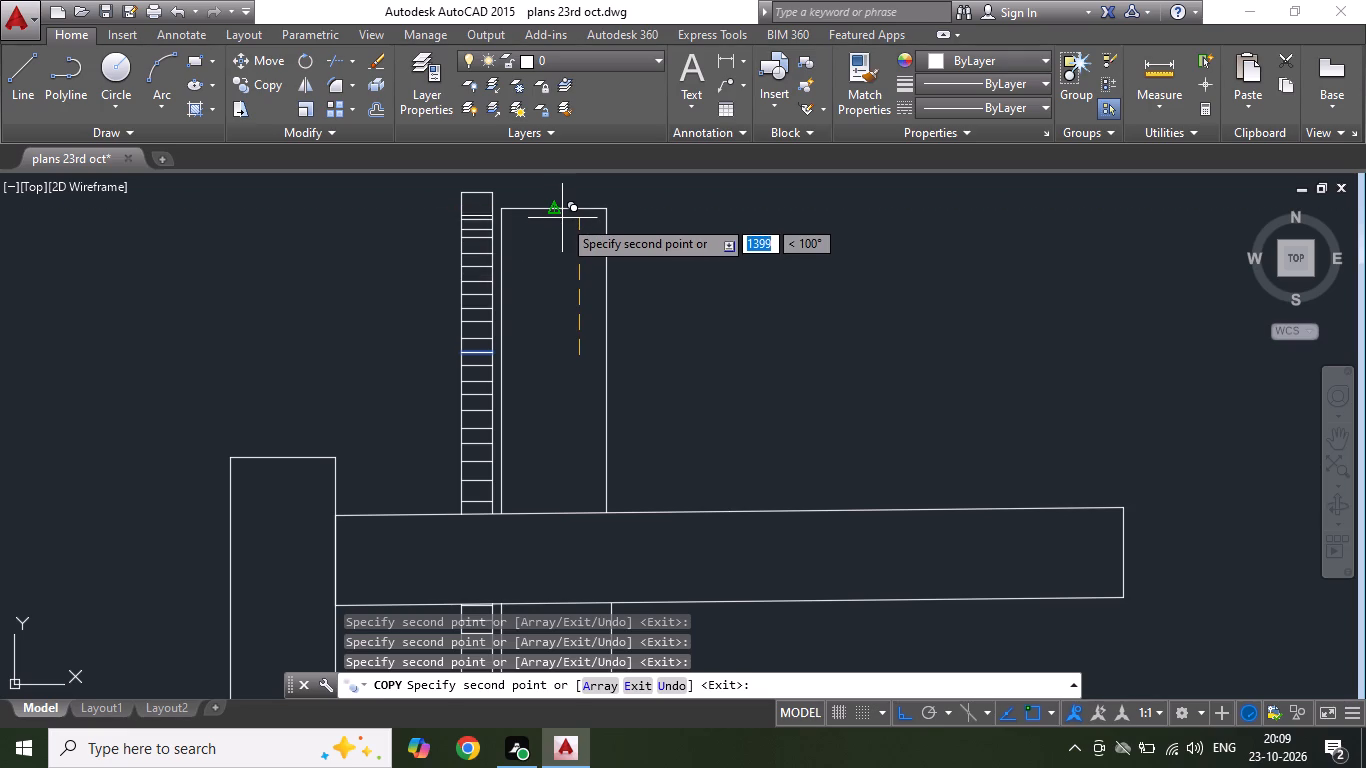
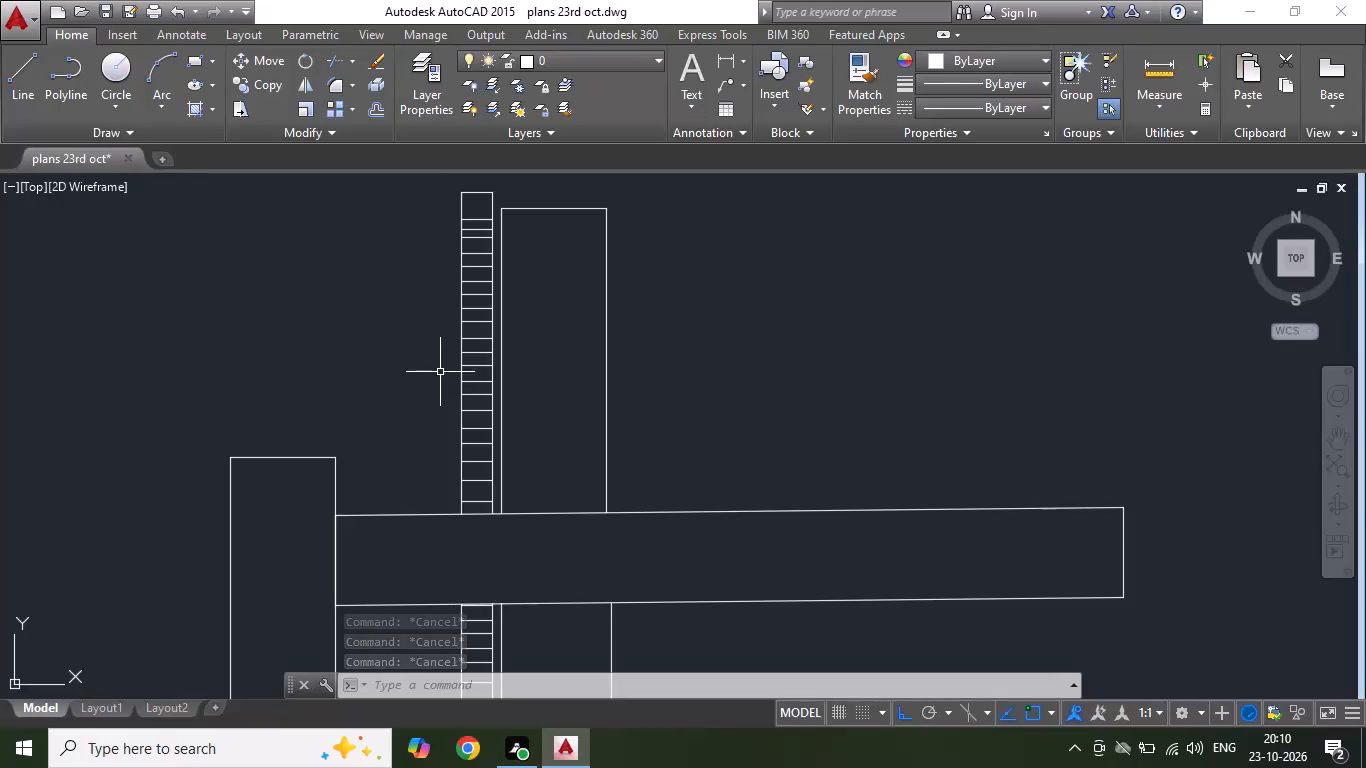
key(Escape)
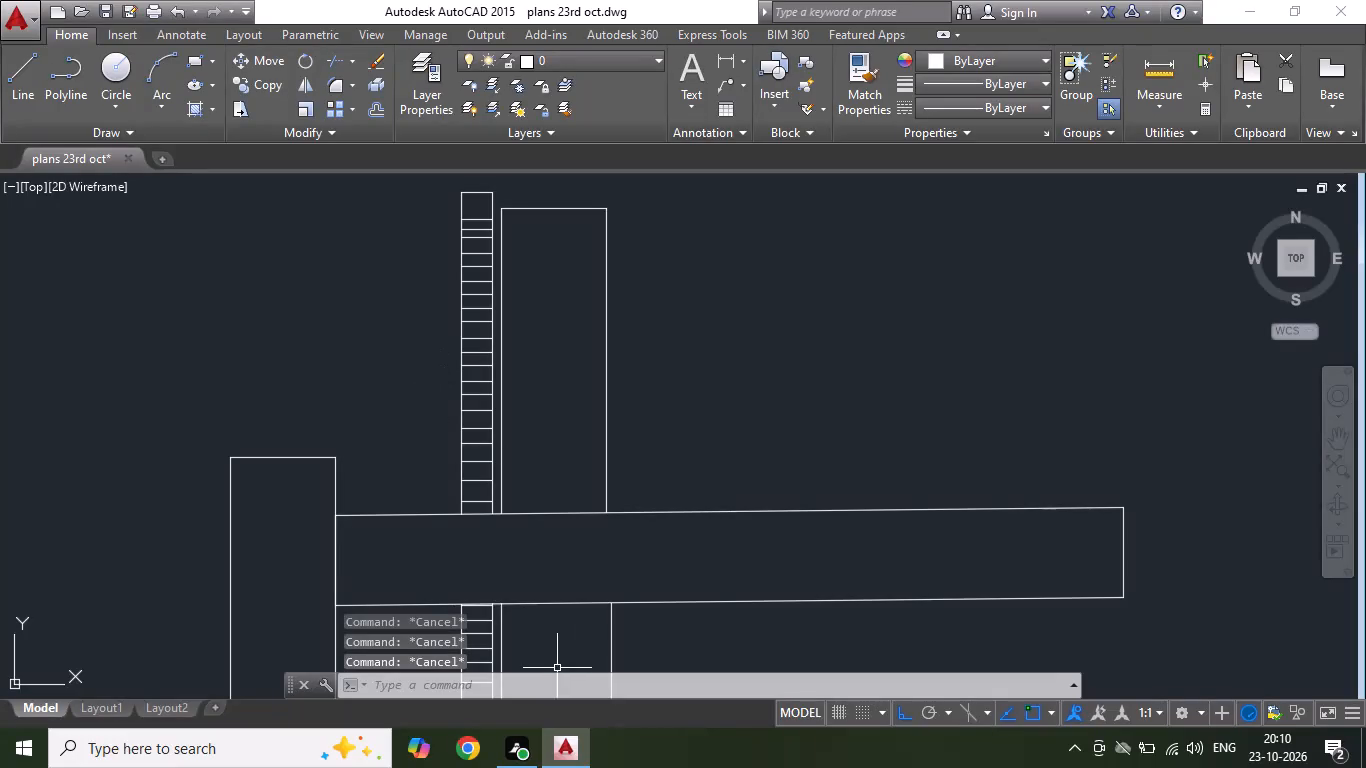
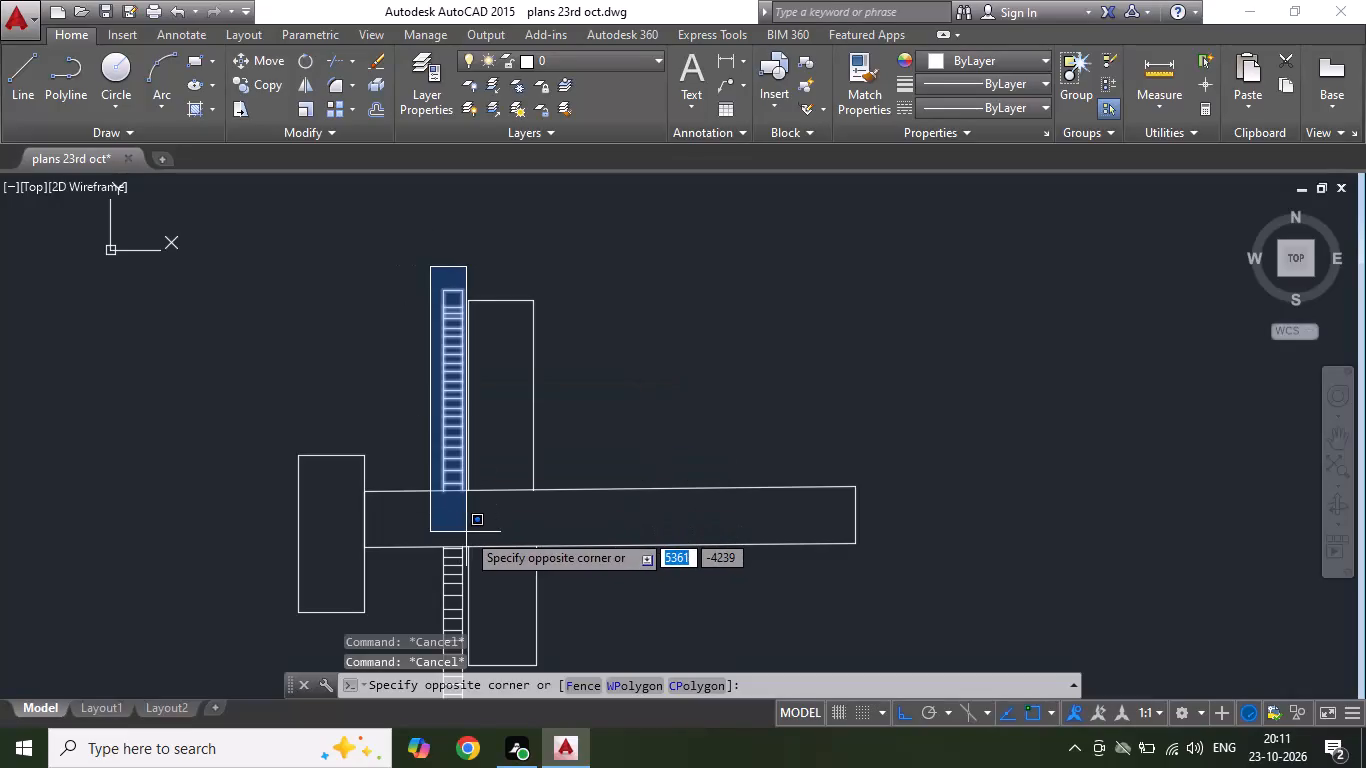
Copy the ladder-like strip, both above and below the bar, horizontally to the opposite side of the plain rectangle.
click(466, 532)
scroll(465, 440, down, 2)
scroll(443, 541, up, 3)
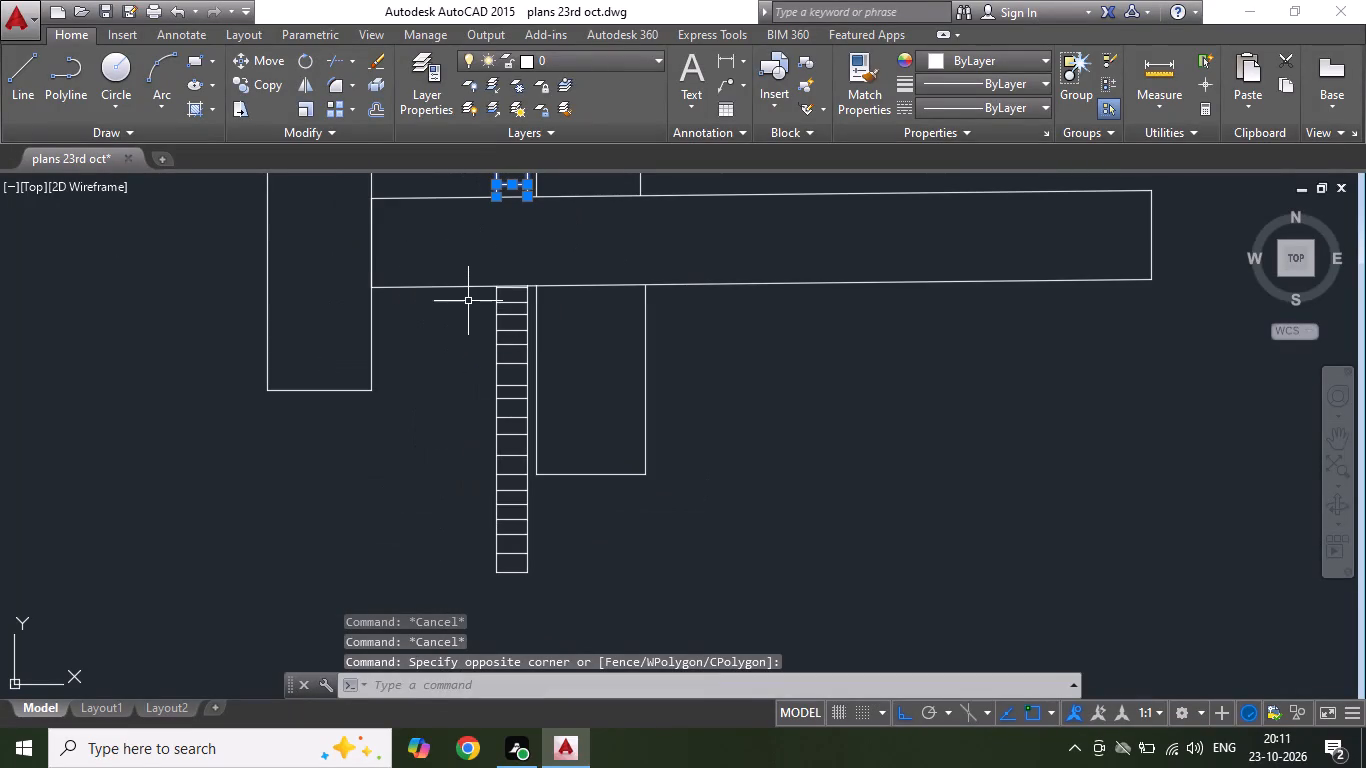
drag(468, 253, 498, 282)
click(551, 595)
right_click(550, 556)
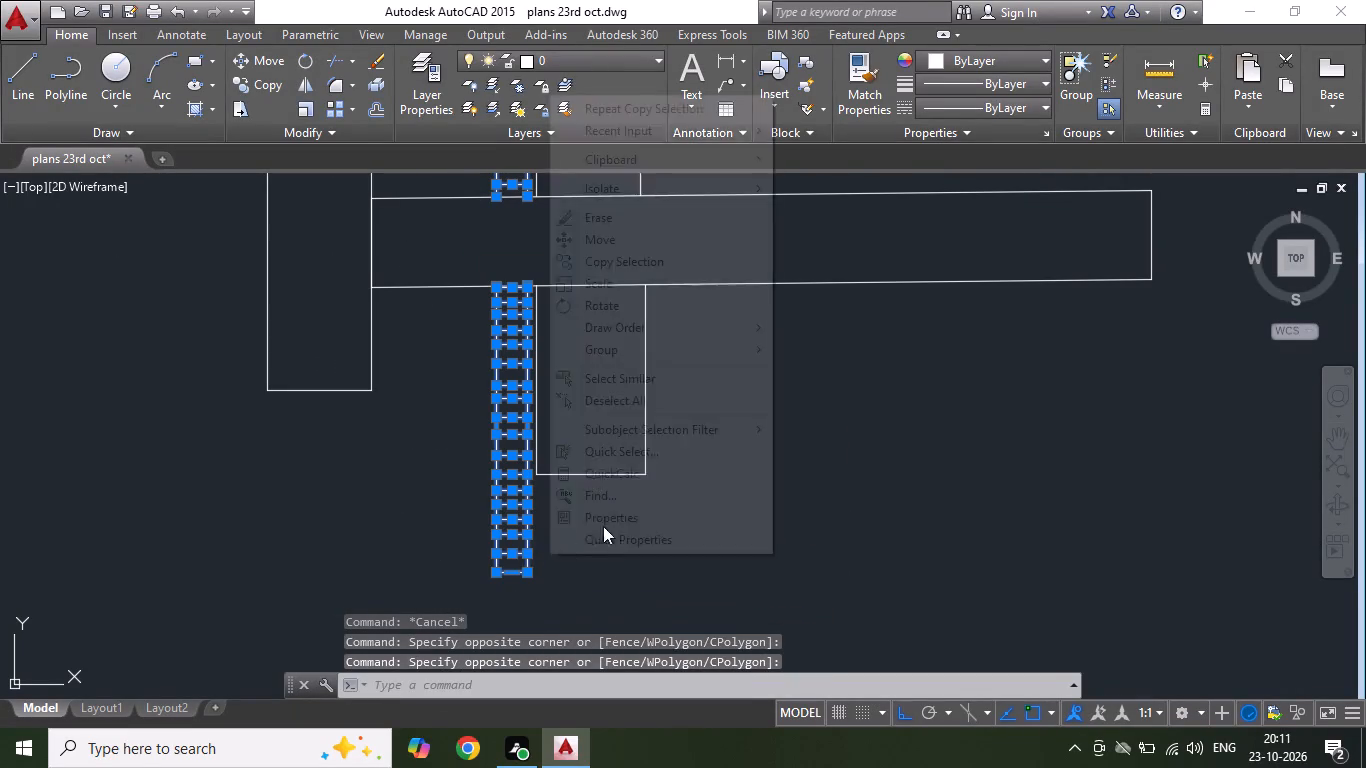
click(666, 257)
drag(777, 477, 796, 473)
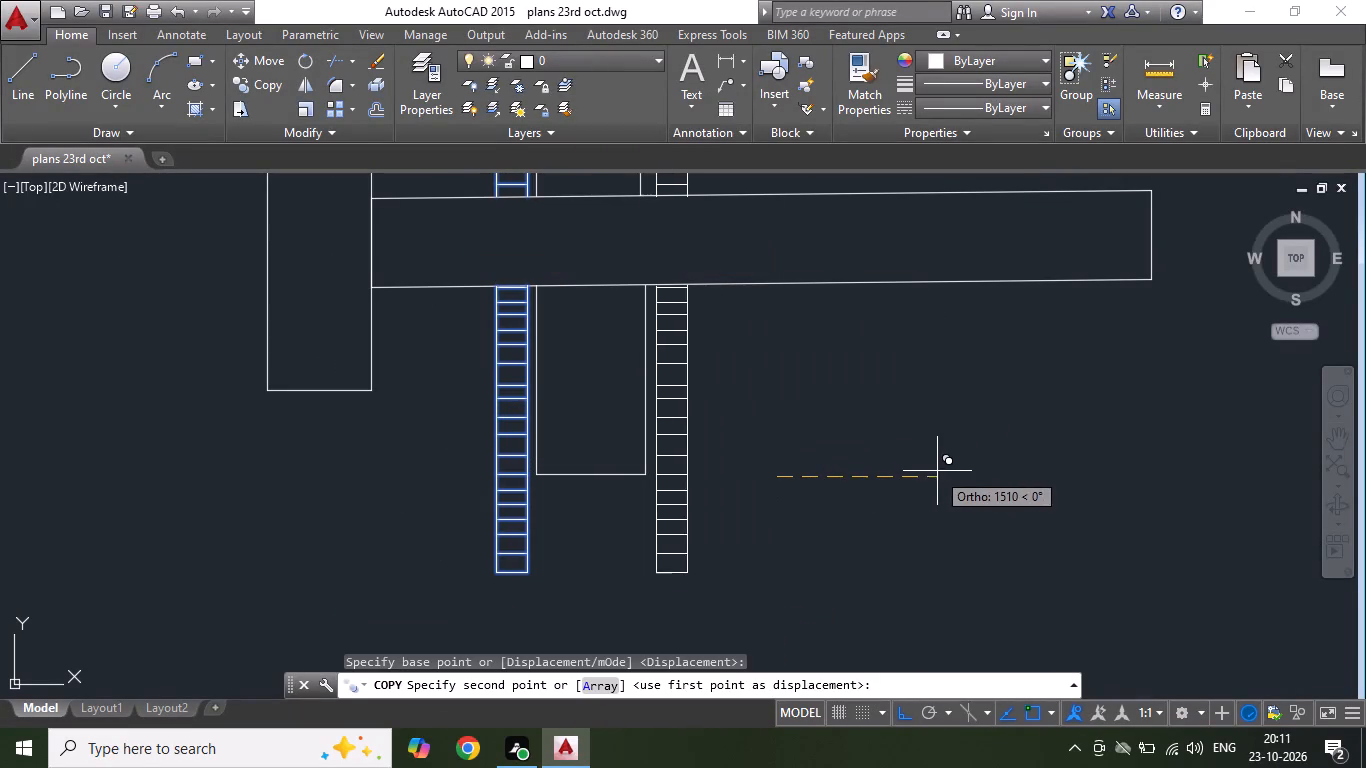
click(951, 468)
scroll(951, 468, down, 2)
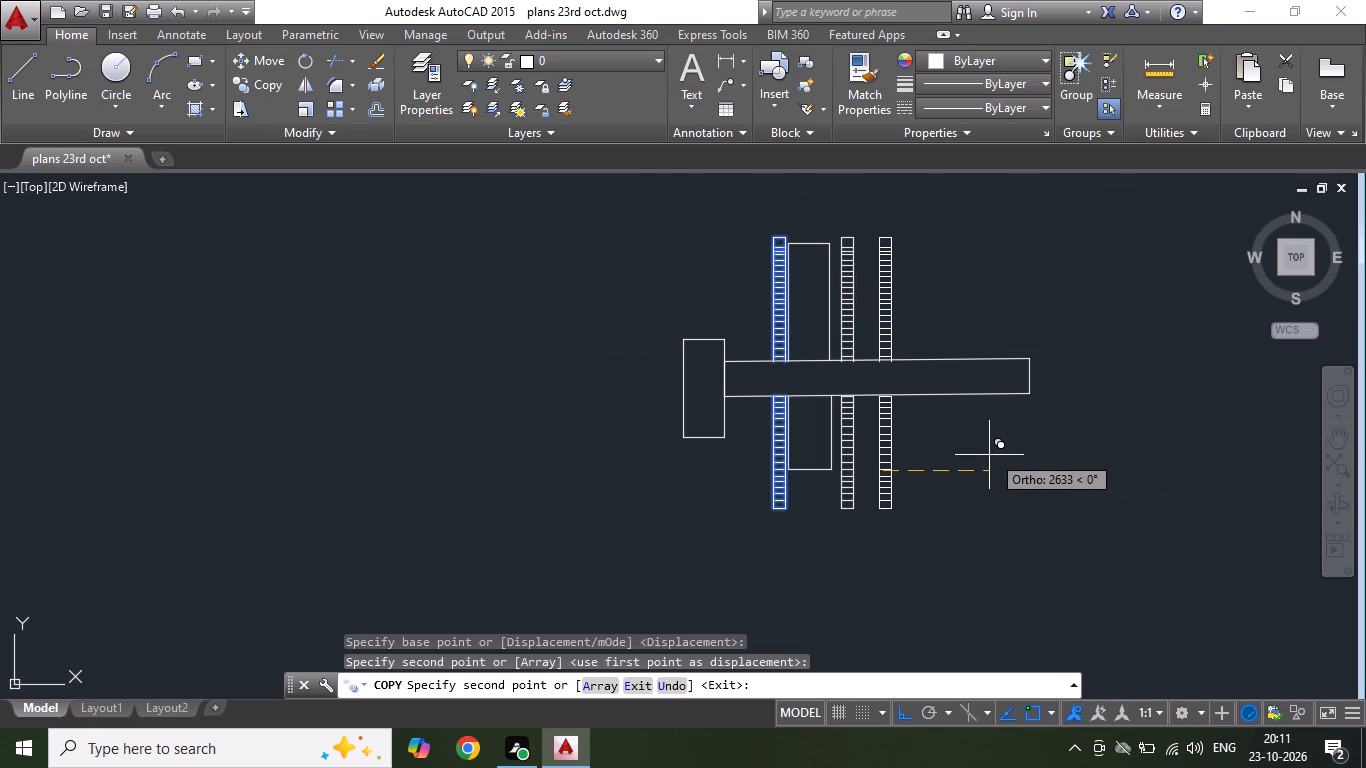
key(Escape)
Copy the upper and lower parts of the plain rectangle about 3108 units to the right along the bar.
scroll(838, 261, up, 1)
click(831, 276)
click(821, 280)
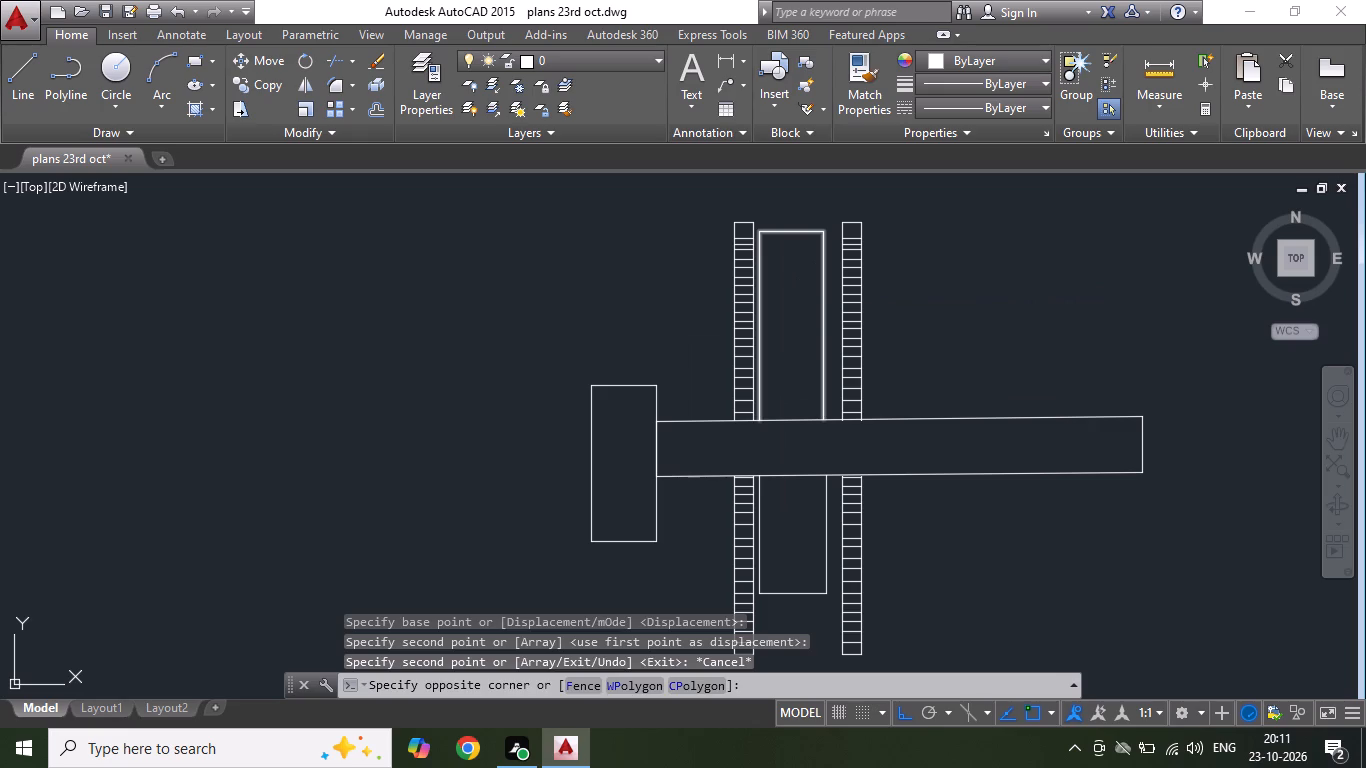
click(825, 500)
right_click(821, 500)
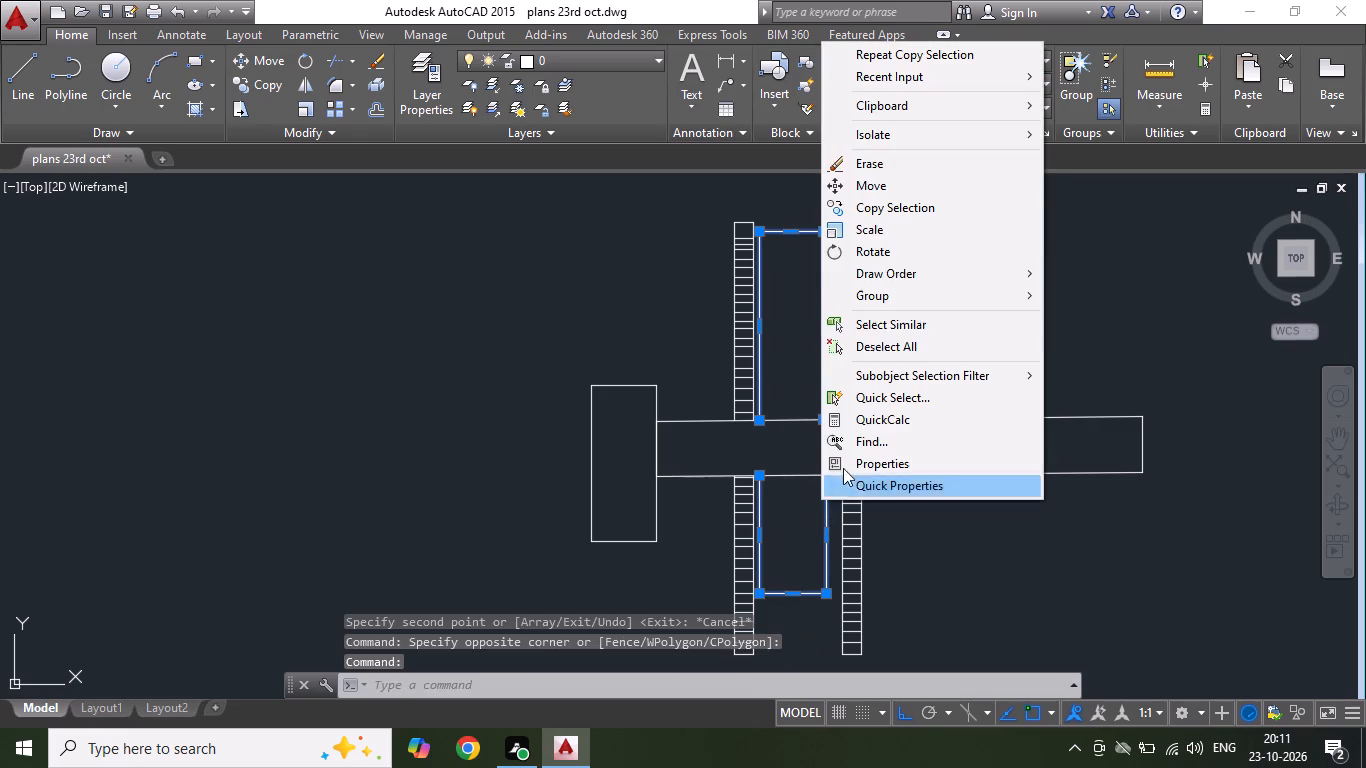
click(914, 206)
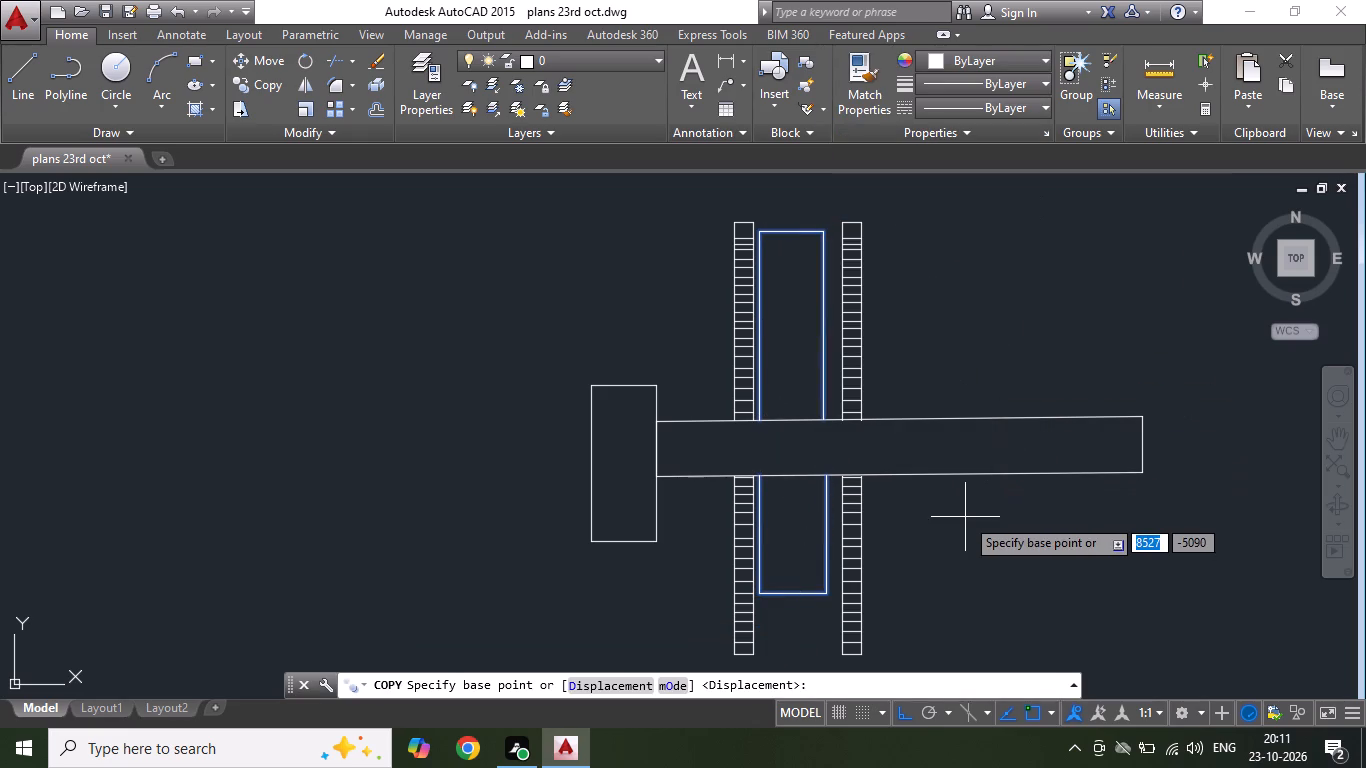
click(965, 517)
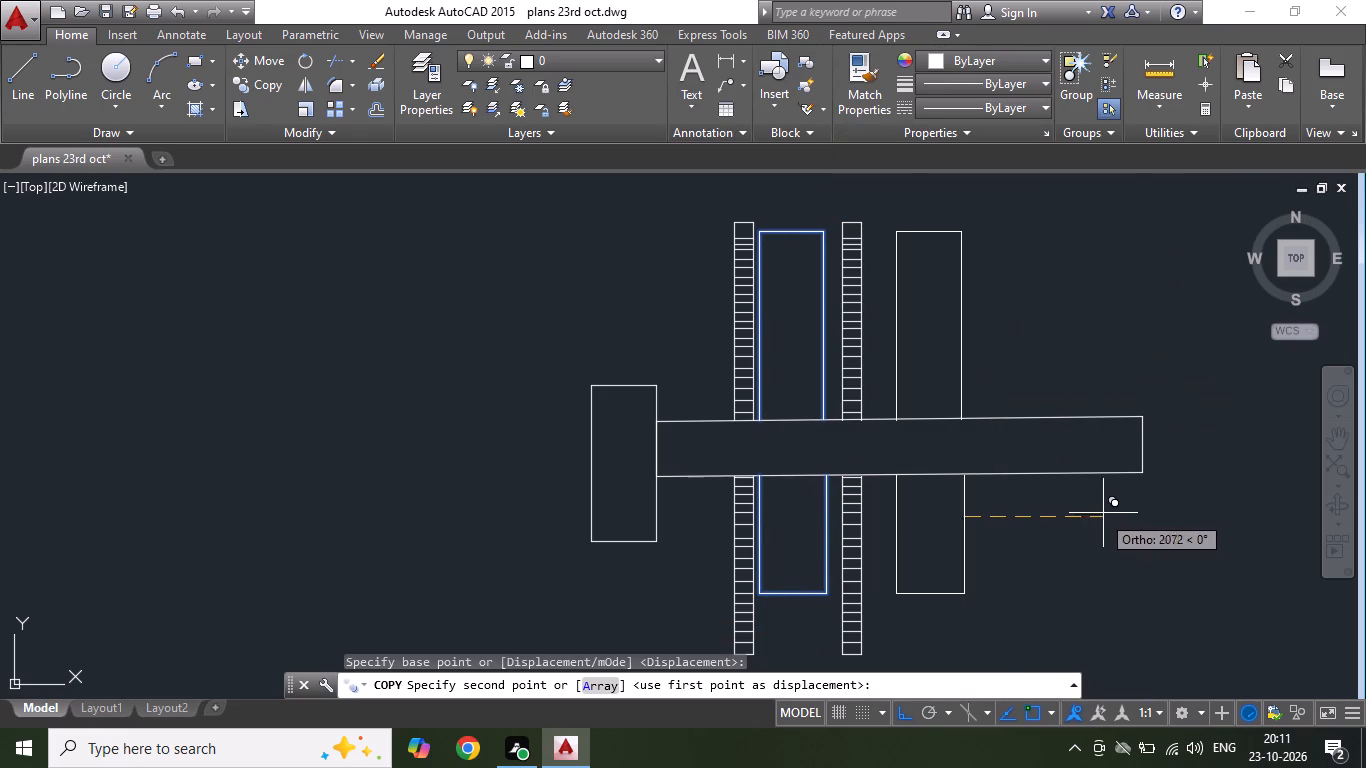
click(1169, 508)
key(Escape)
Copy the second ladder-like strip's upper and lower parts about 853 units to the right.
click(831, 214)
scroll(885, 364, down, 1)
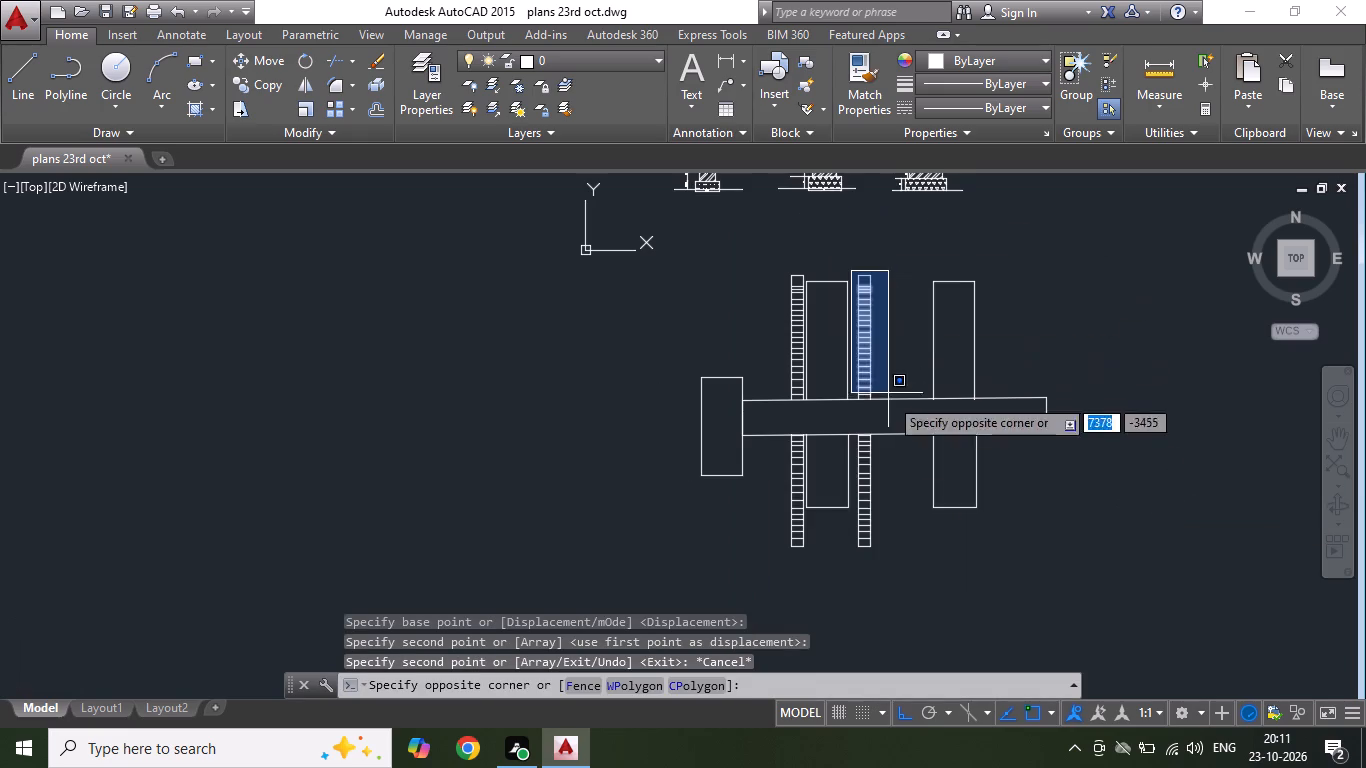
click(908, 575)
right_click(907, 575)
click(988, 292)
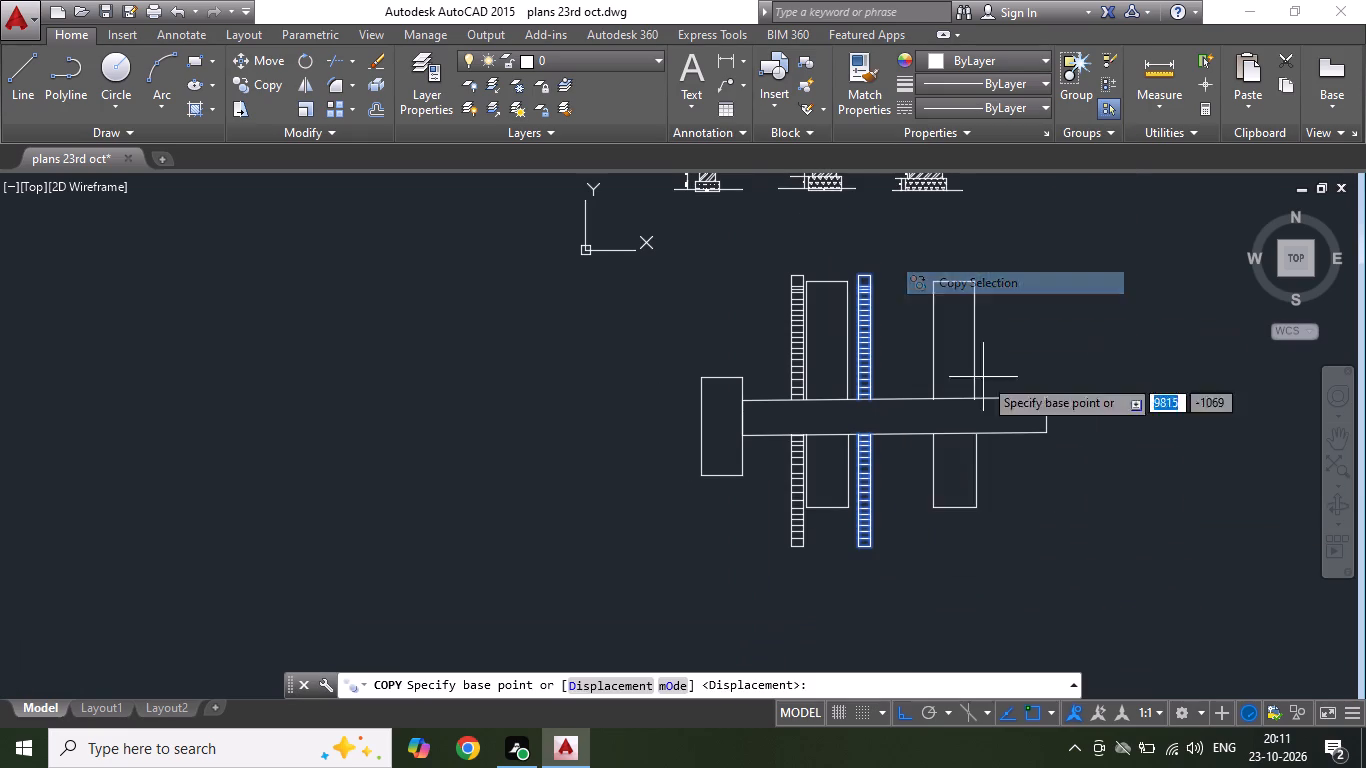
click(915, 527)
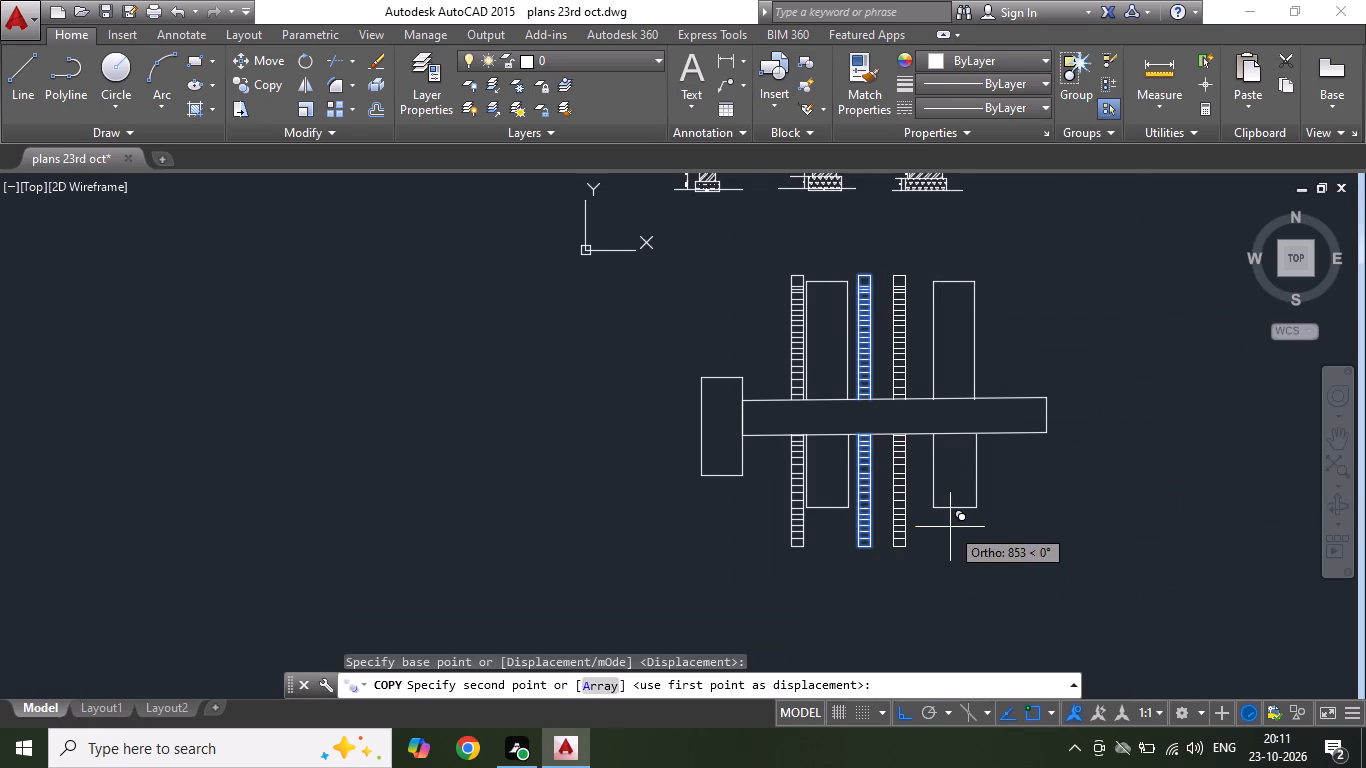
click(950, 527)
key(Escape)
Nudge both parts of the copied plain rectangle slightly left, closer to the third ladder-like strip.
drag(918, 258, 930, 284)
click(988, 537)
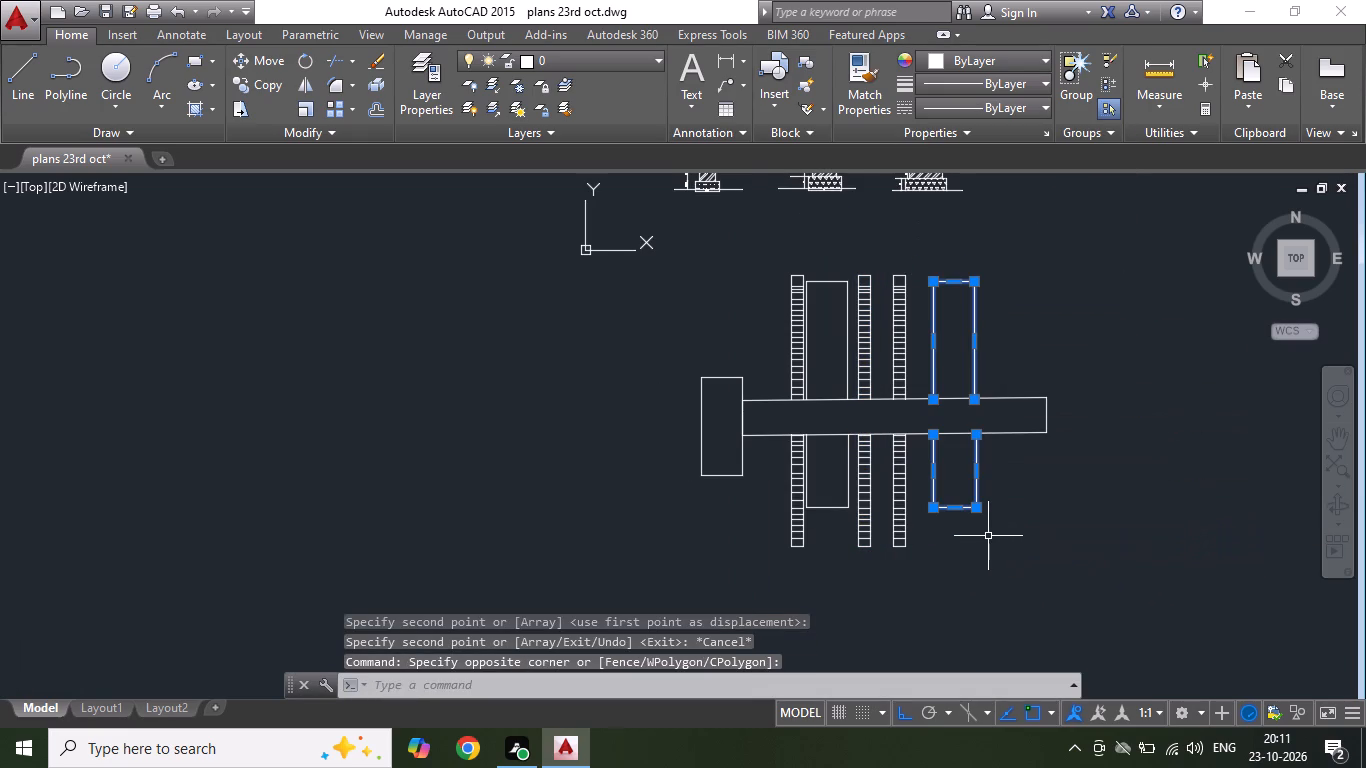
key(ctrl+Left)
key(ctrl+Left)
key(ctrl+Left)
key(ctrl+Left)
key(Escape)
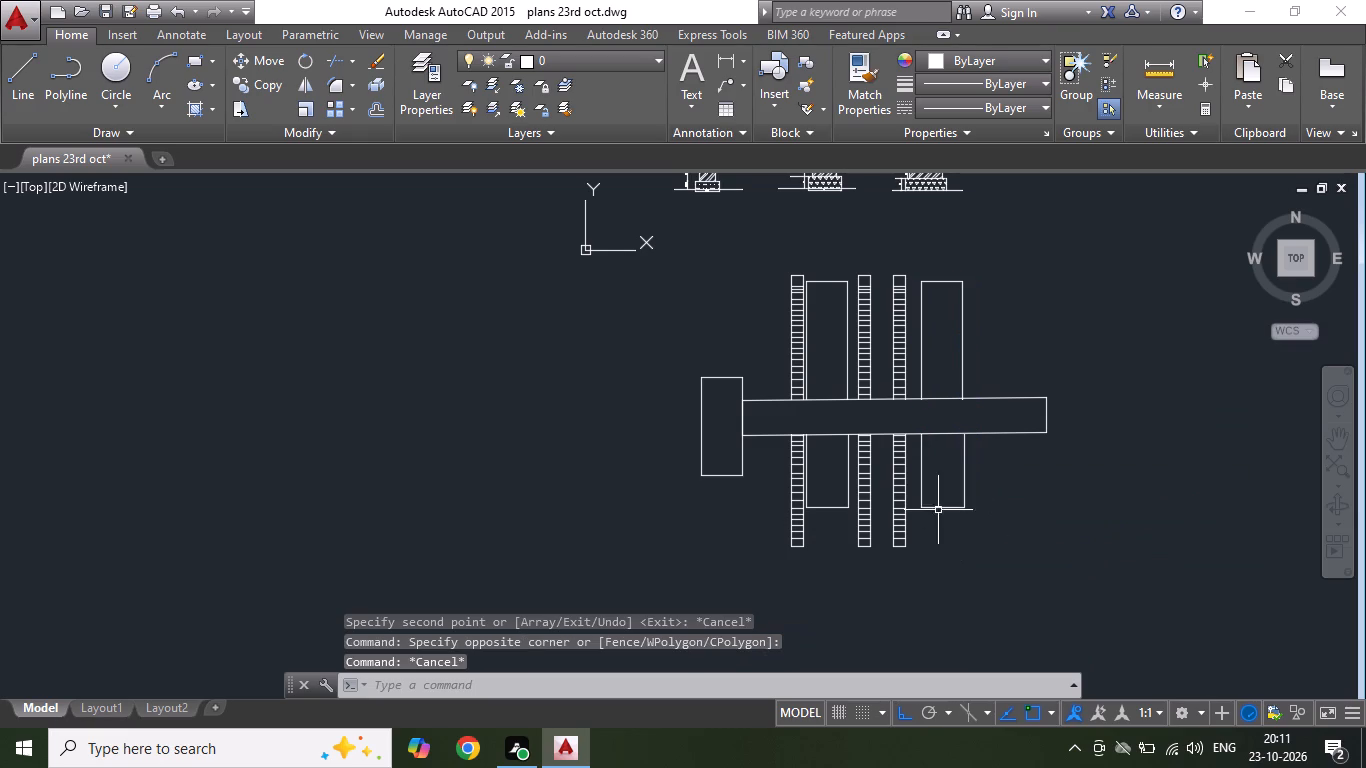
Nudge both parts of the first plain rectangle slightly right, centring it between the first two ladder-like strips.
scroll(793, 368, down, 2)
click(833, 281)
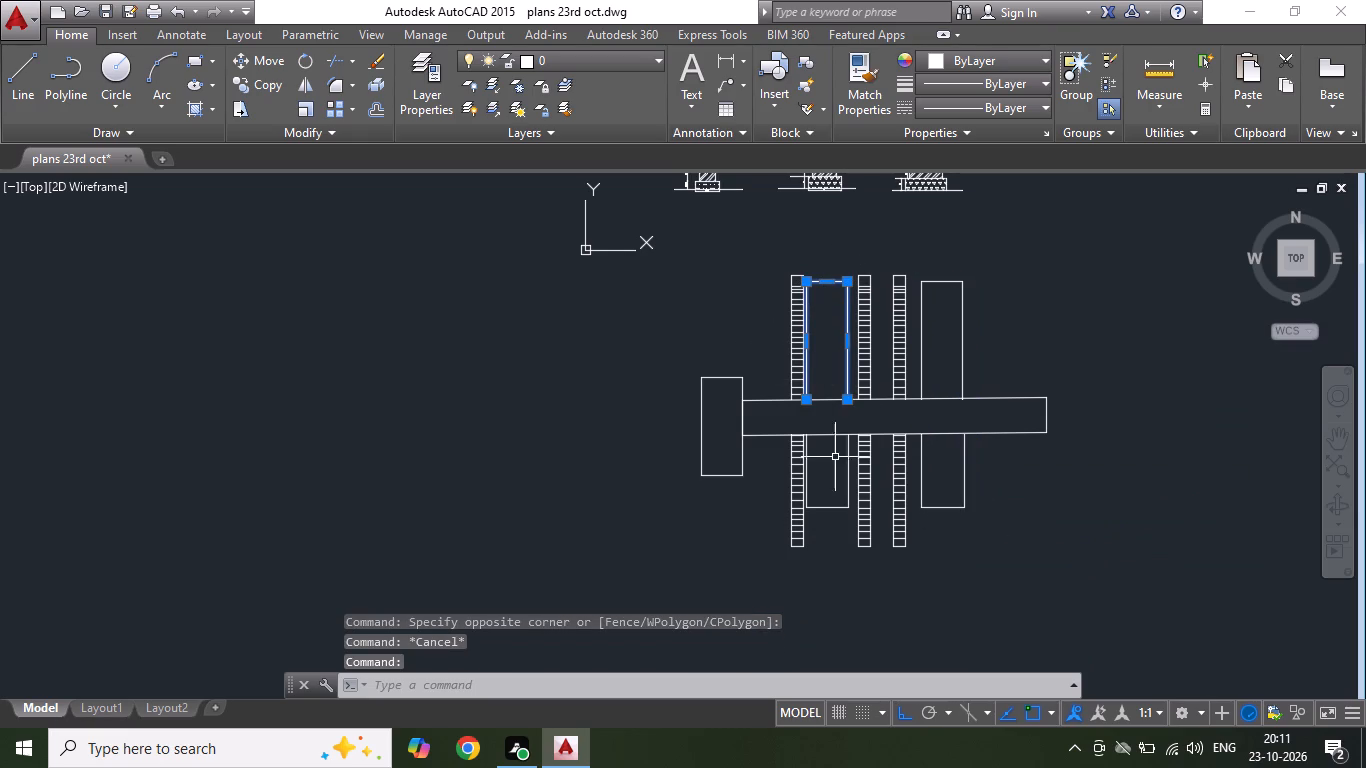
click(843, 499)
click(829, 512)
key(ctrl+Right)
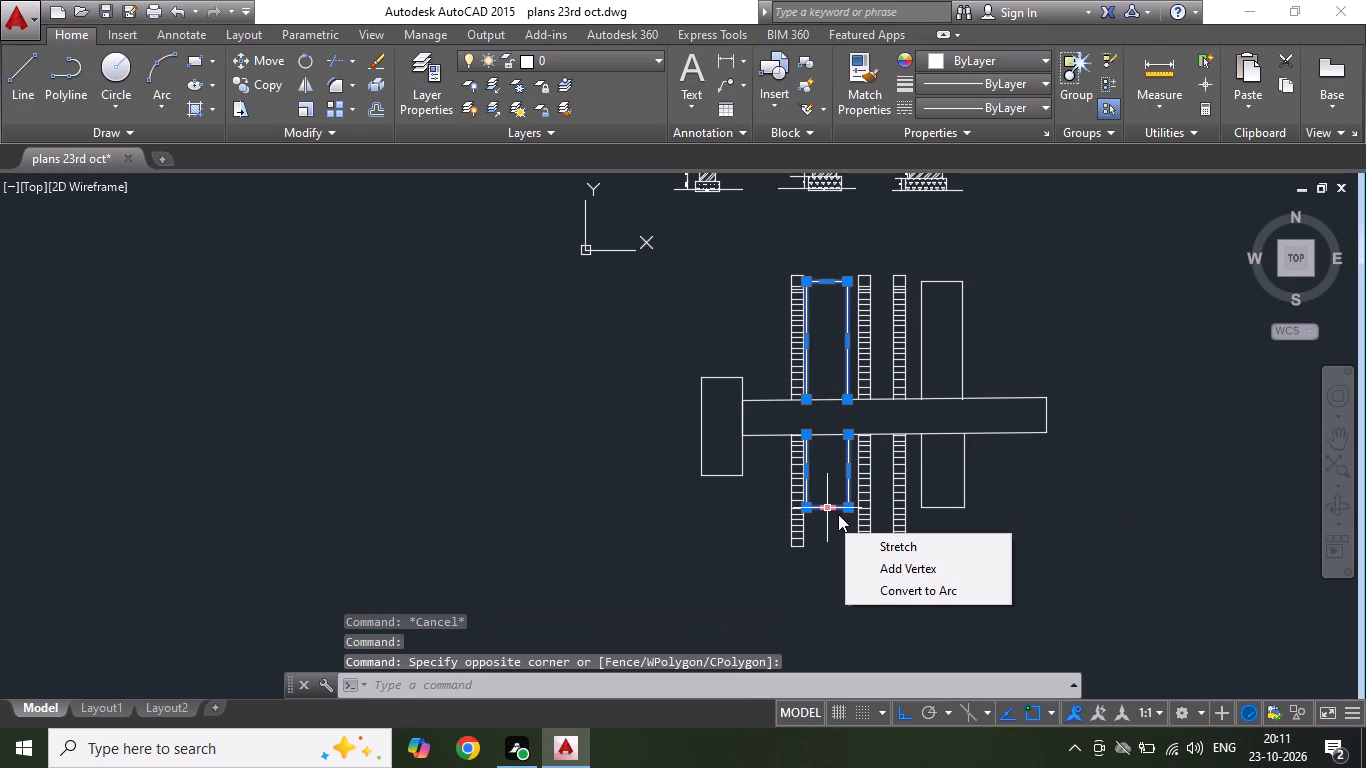
key(ctrl+Right)
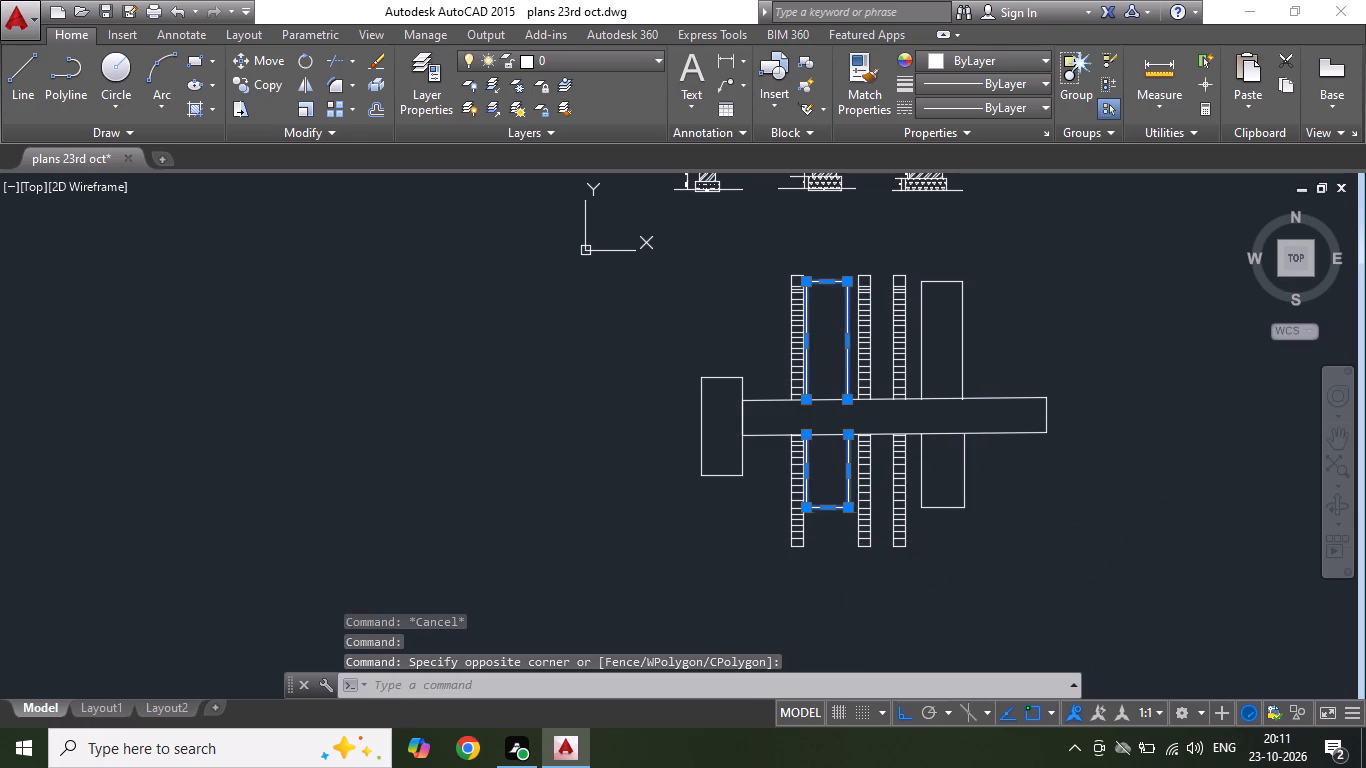
key(Escape)
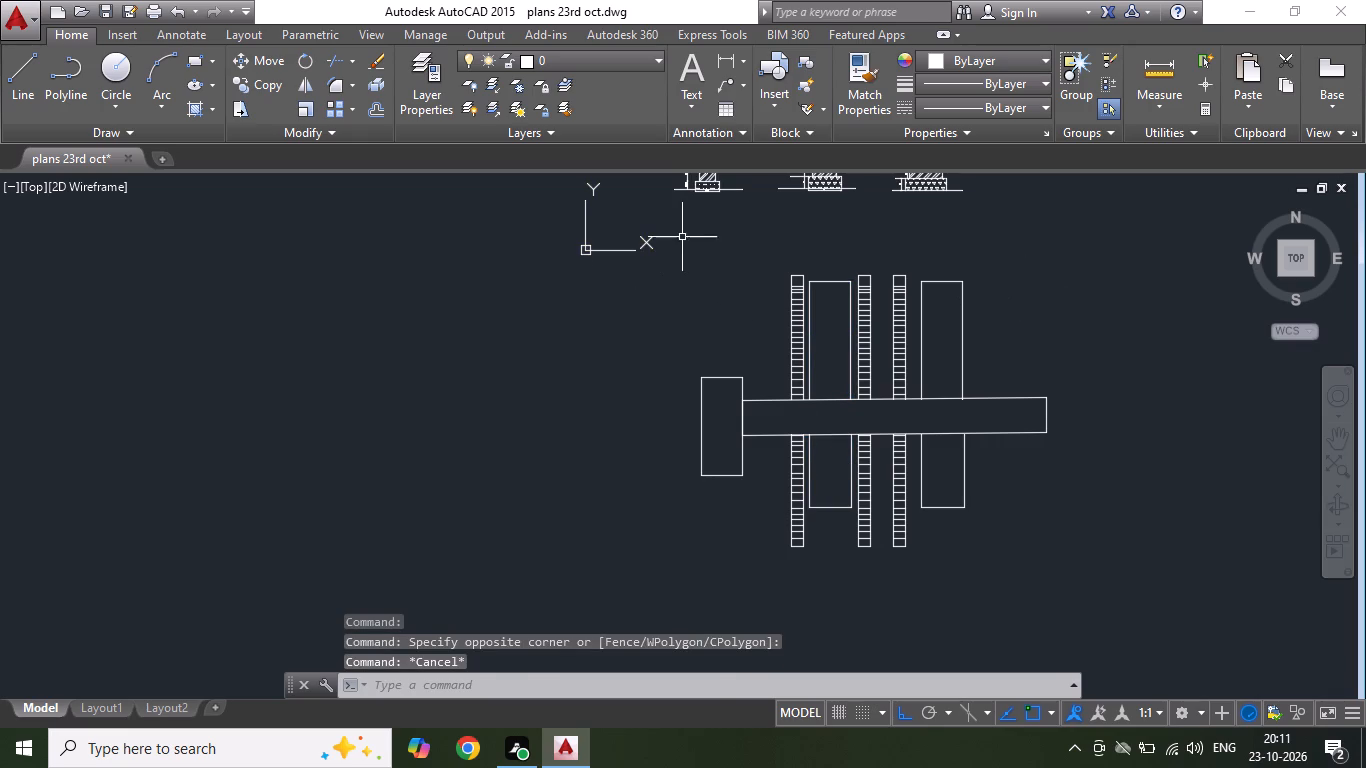
Move the whole bar, strip and rectangle figure further below the wall sections.
click(679, 236)
click(1173, 593)
right_click(828, 323)
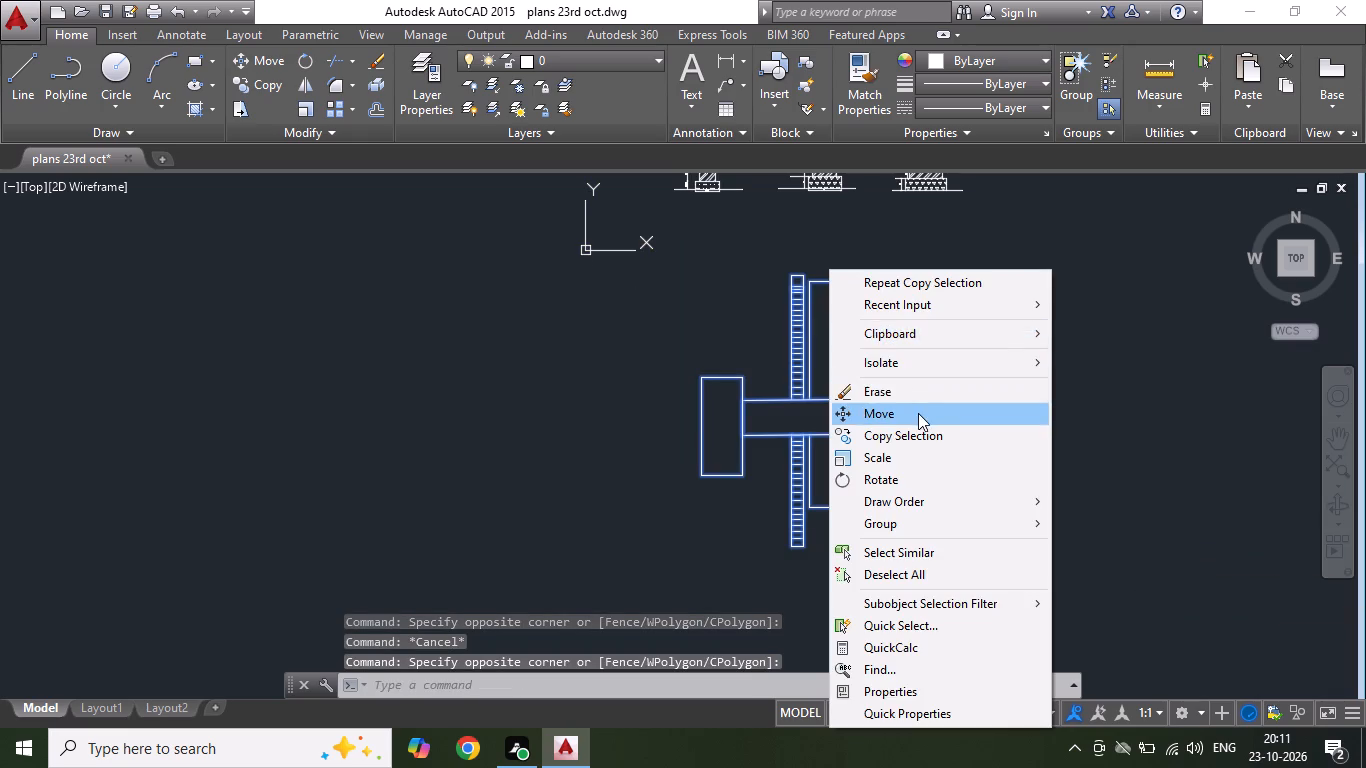
click(918, 413)
click(941, 362)
scroll(942, 369, down, 10)
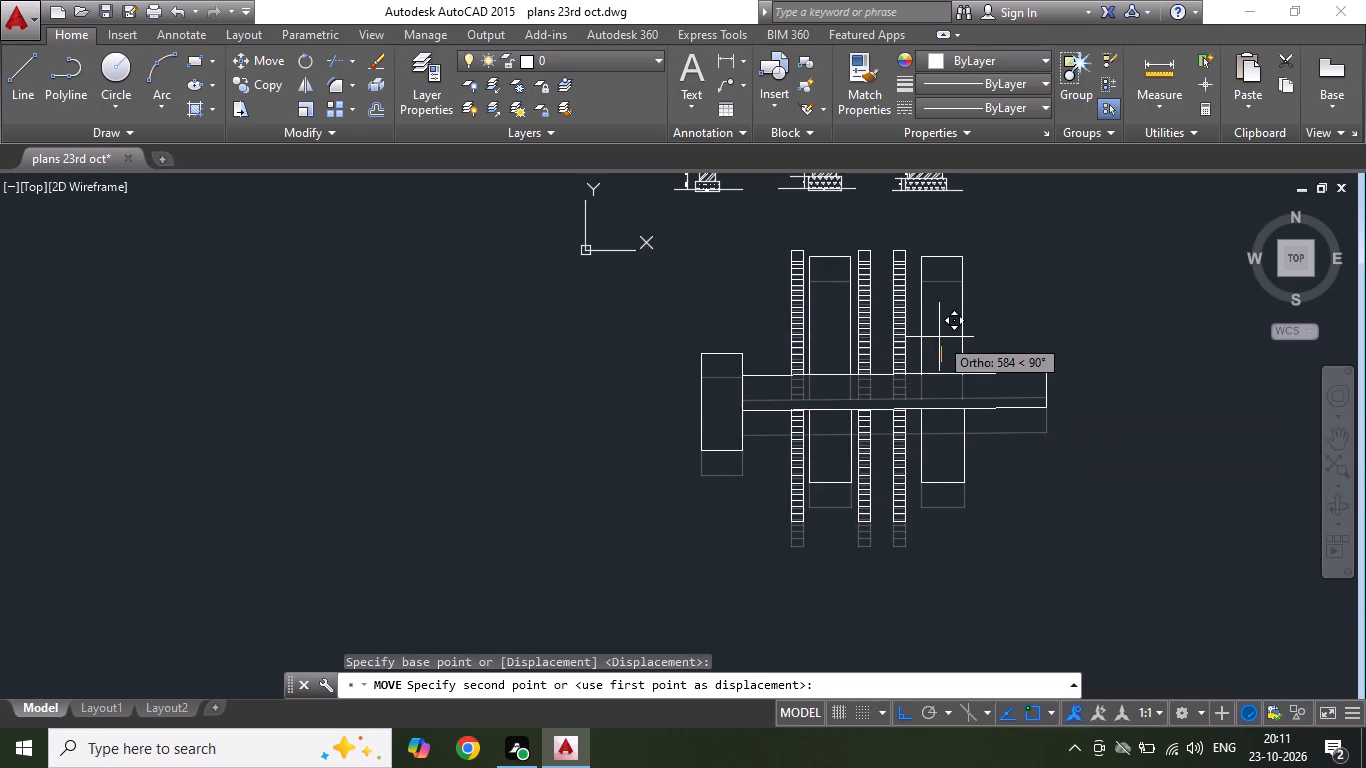
scroll(947, 374, down, 4)
click(960, 493)
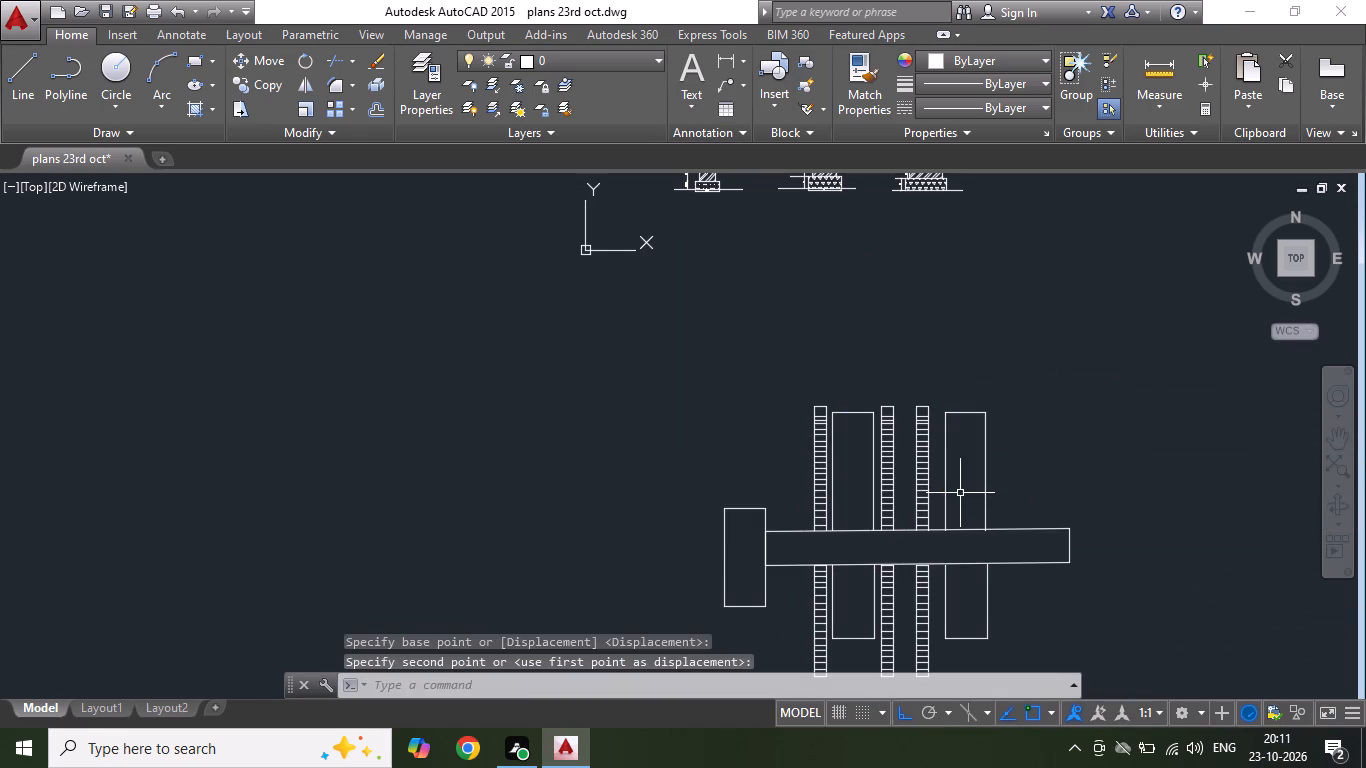
key(Escape)
Zoom to the whole drawing and examine the bar figure and its placement relative to the wall sections.
scroll(834, 339, down, 2)
scroll(959, 507, up, 4)
scroll(866, 366, down, 8)
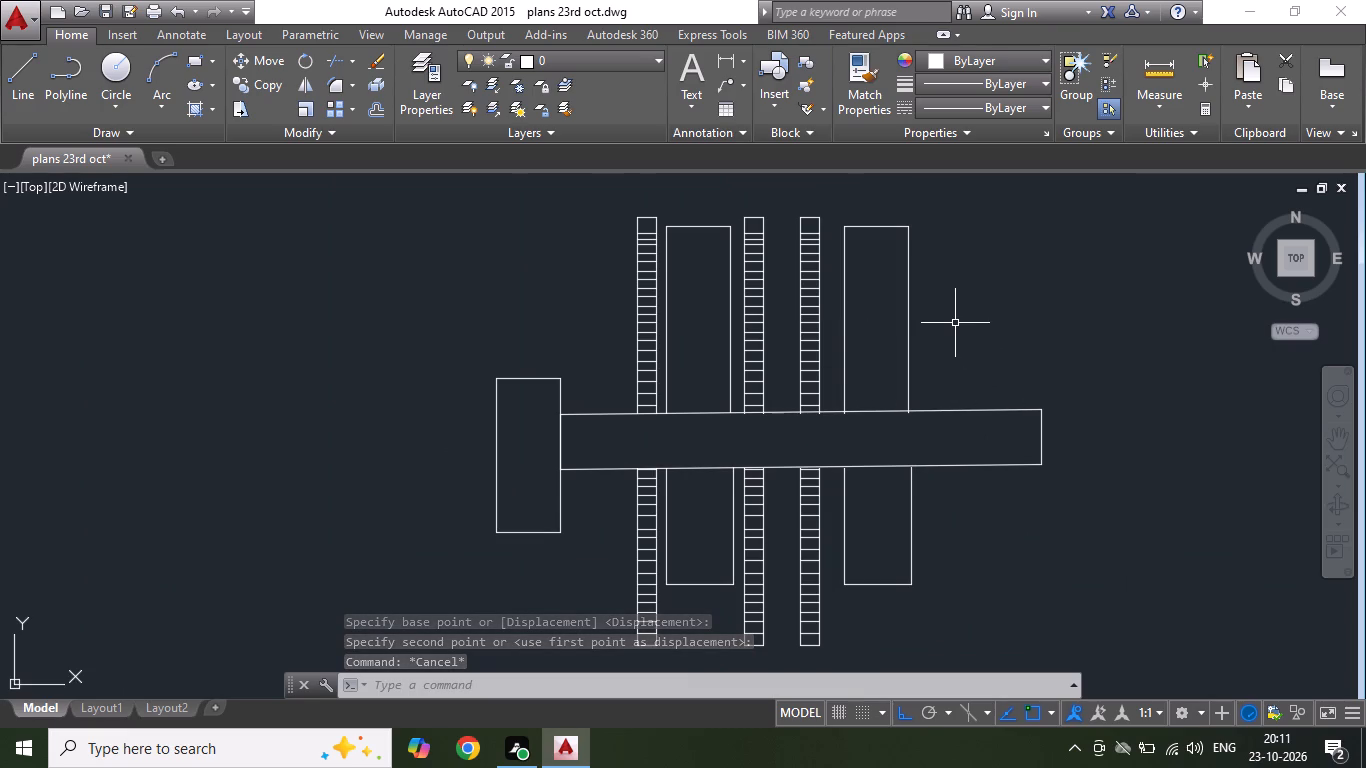
key(Escape)
key(z)
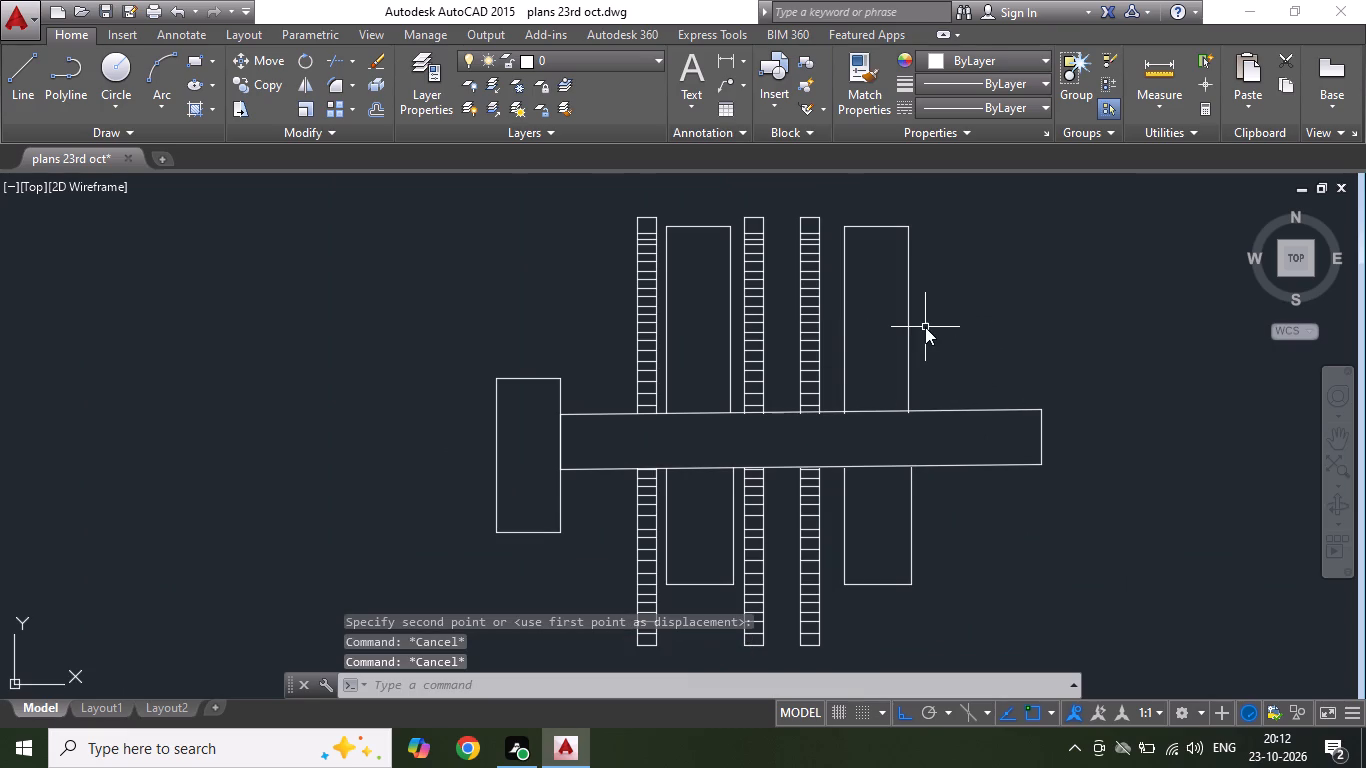
key(Return)
text(all)
key(Return)
scroll(726, 375, down, 4)
scroll(719, 464, up, 1)
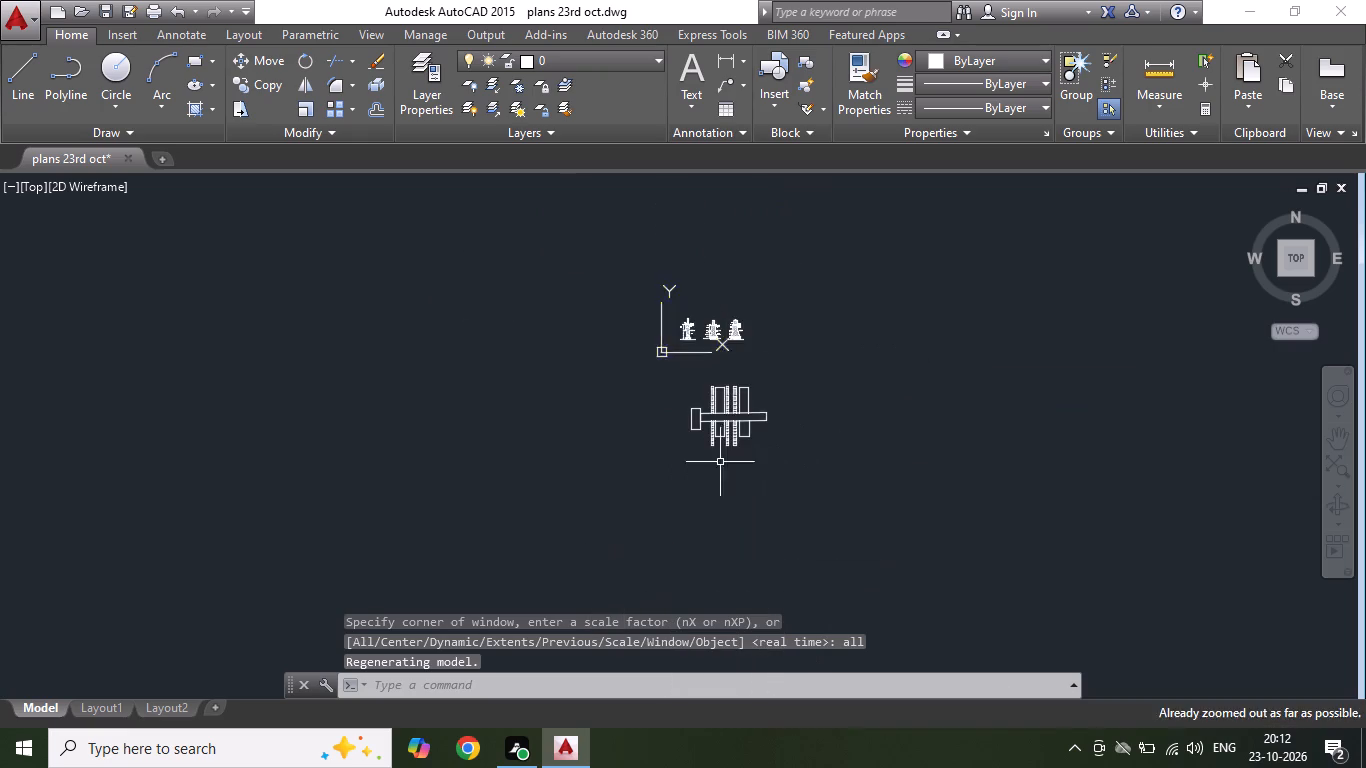
scroll(719, 464, up, 2)
scroll(725, 426, down, 2)
scroll(794, 343, up, 4)
scroll(708, 349, down, 1)
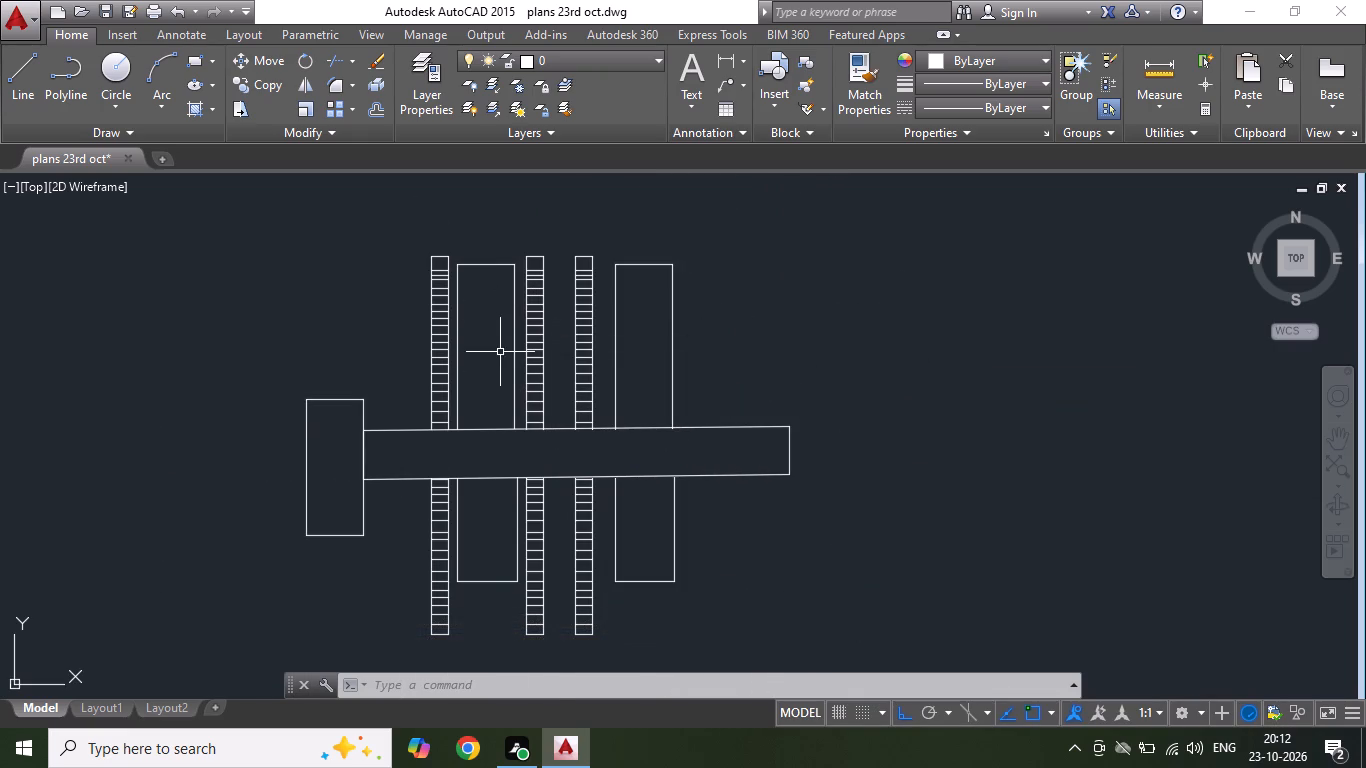
Copy the third ladder-like strip twice to the right, at about 2069 and 2938 units, past the second plain rectangle.
click(564, 238)
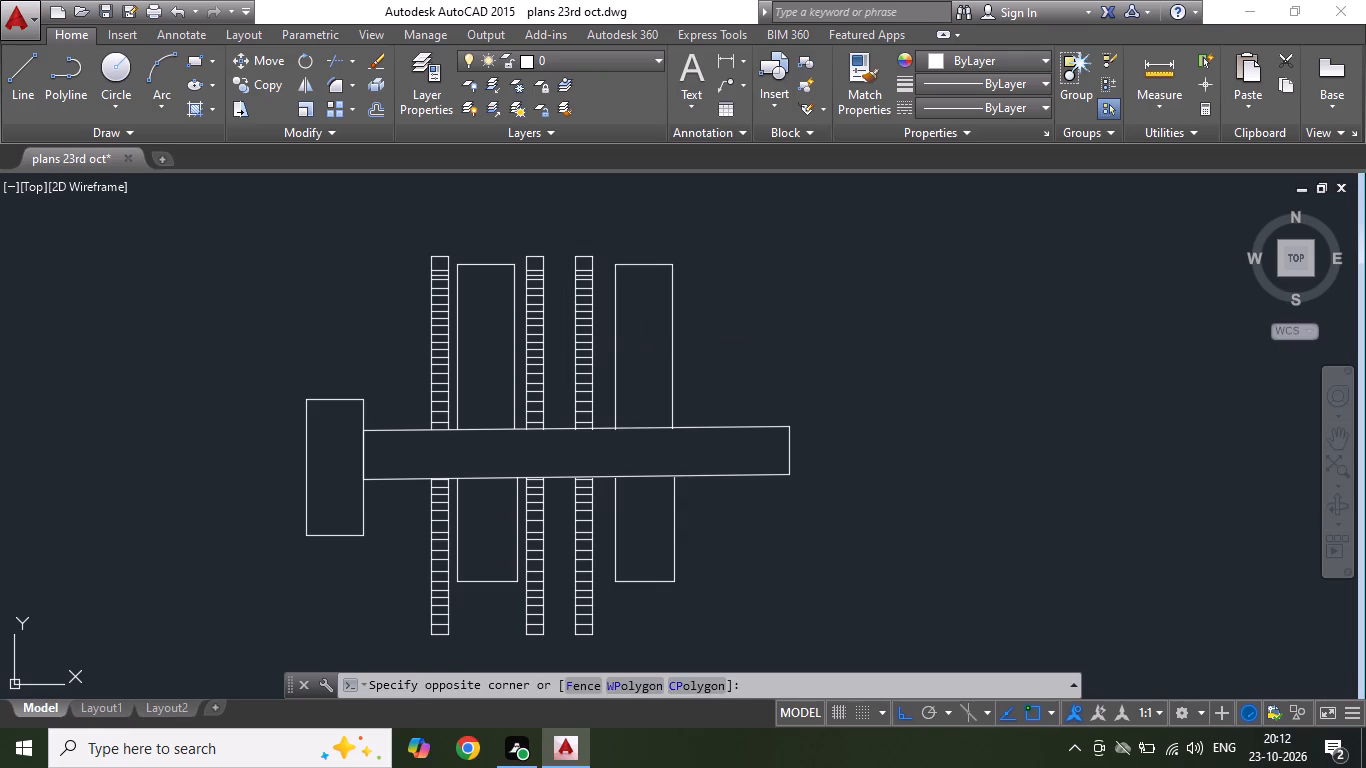
click(607, 659)
right_click(606, 624)
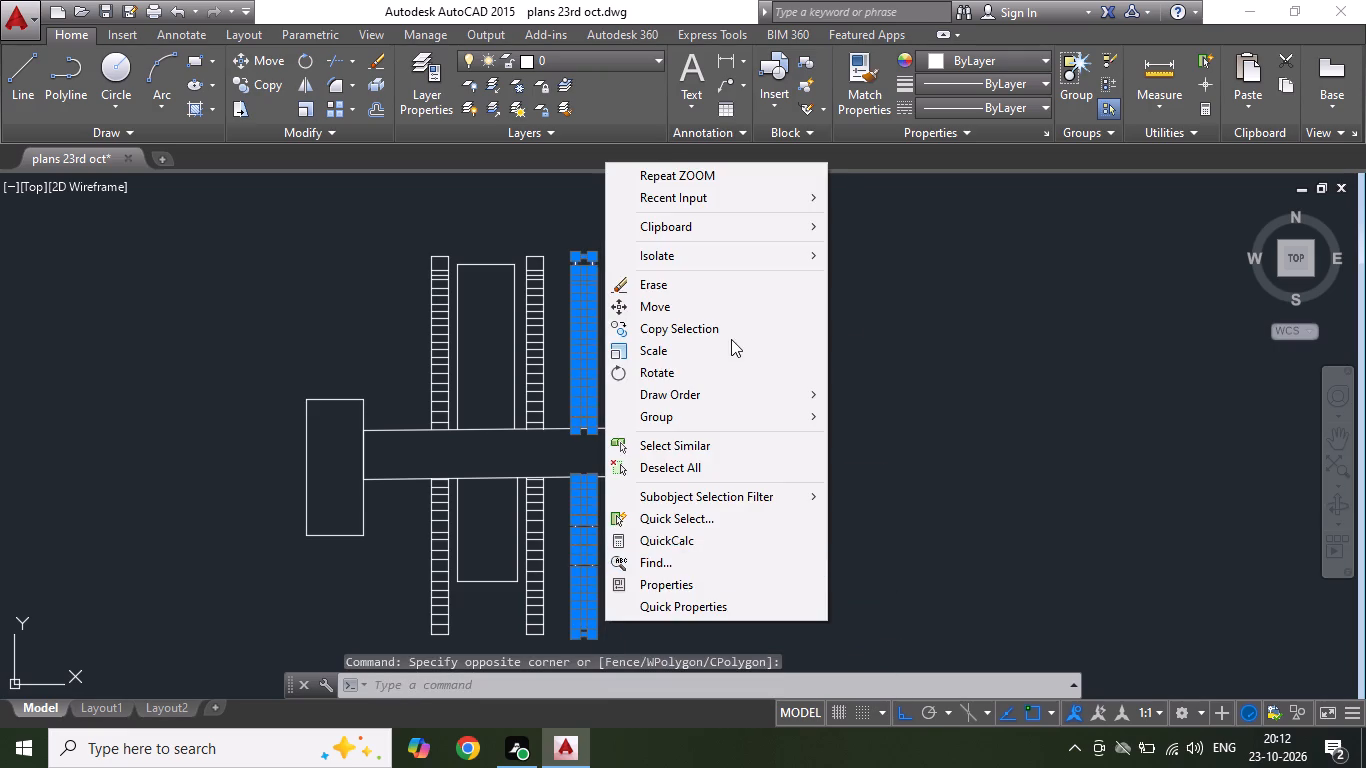
click(731, 339)
click(761, 563)
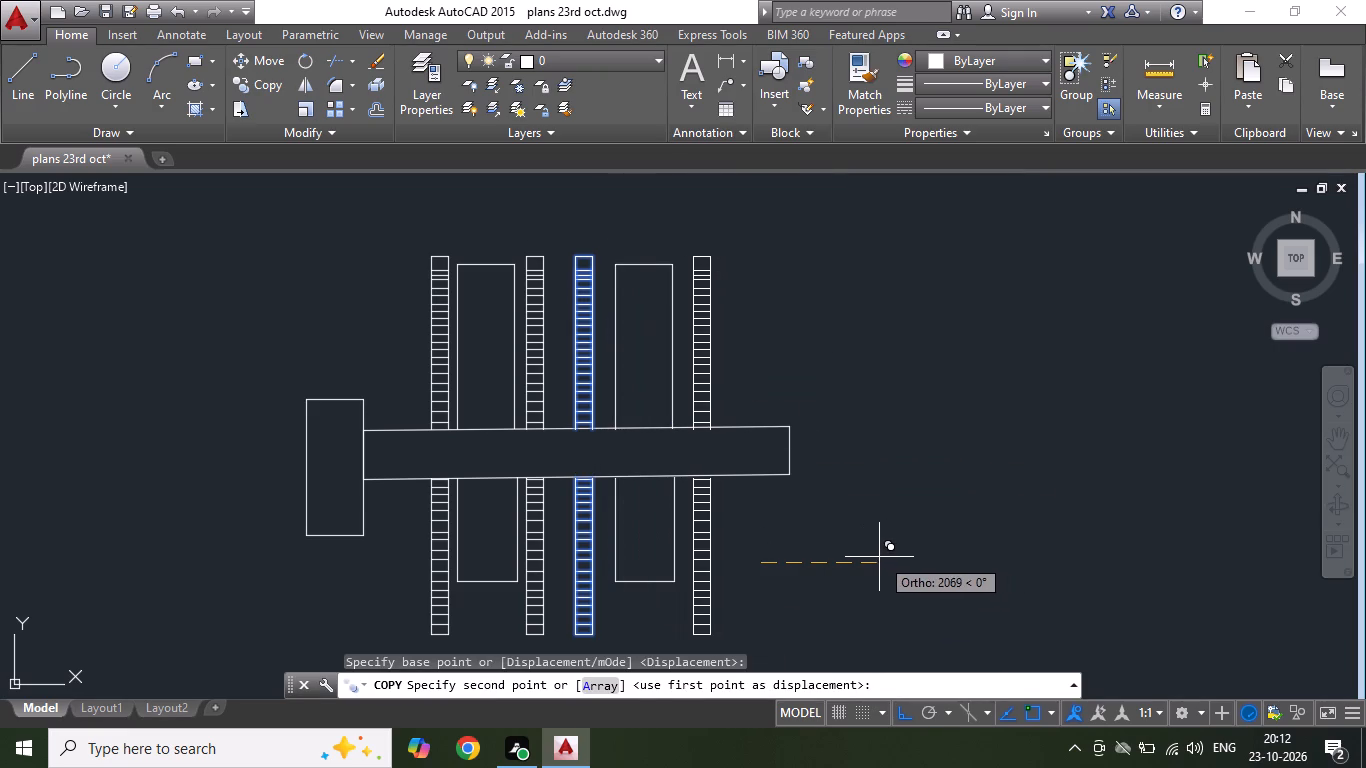
click(878, 557)
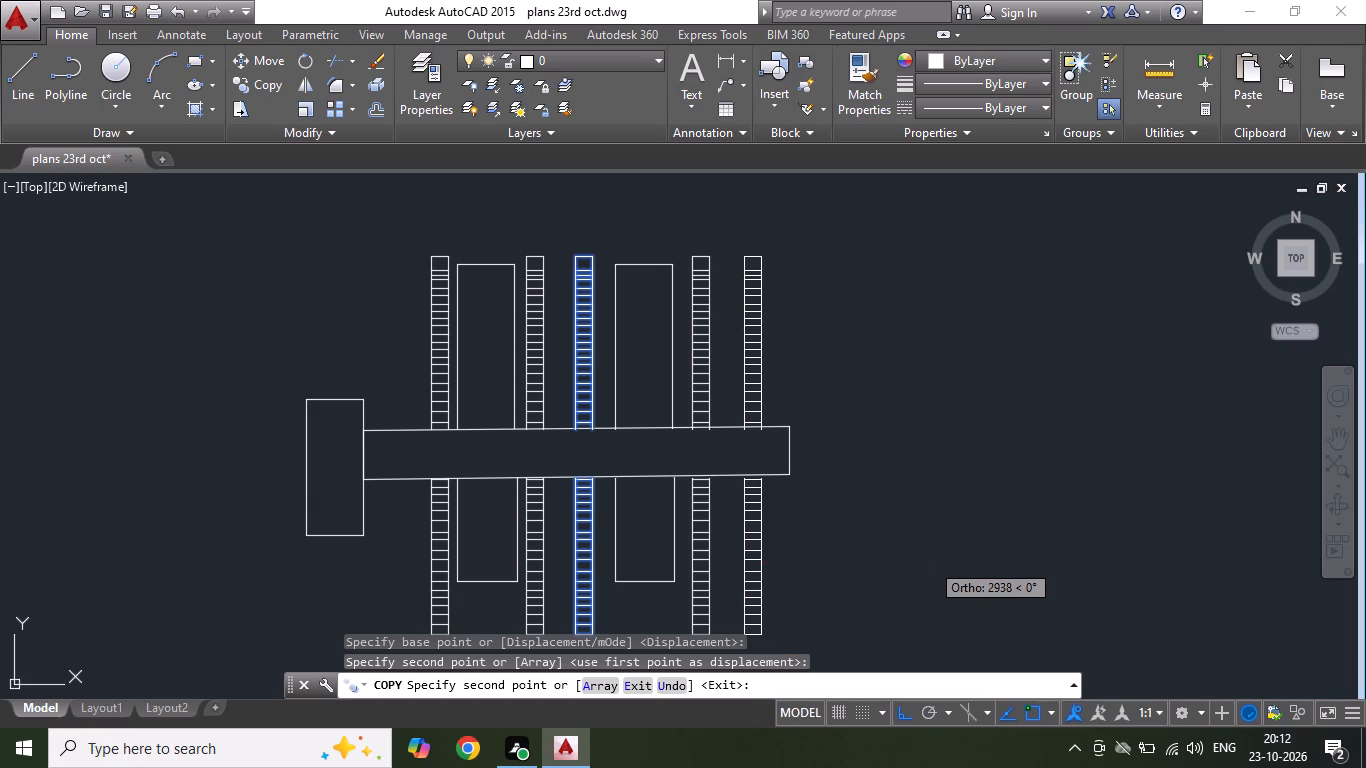
click(930, 562)
key(Escape)
Stretch the free right end of the horizontal bar outward by about 9369 units.
click(793, 441)
click(785, 445)
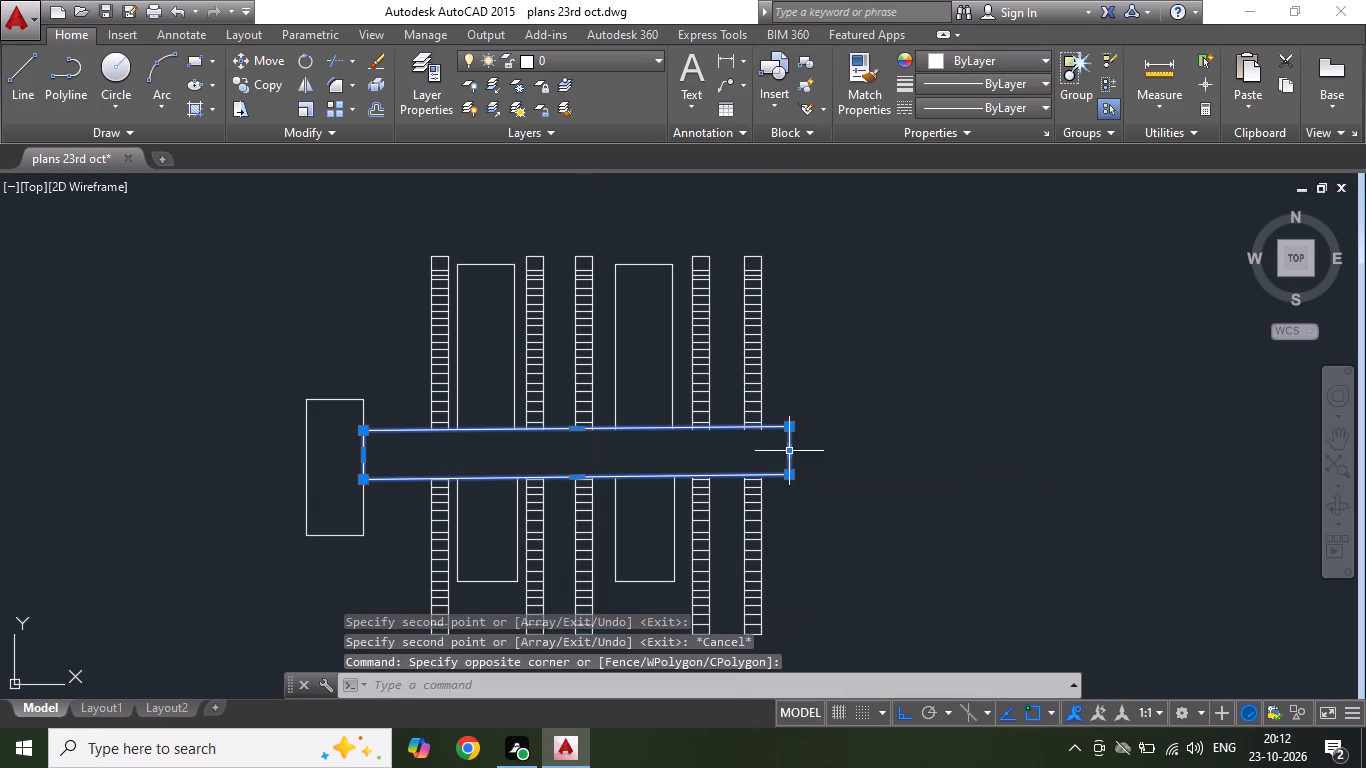
click(791, 450)
scroll(1179, 477, down, 2)
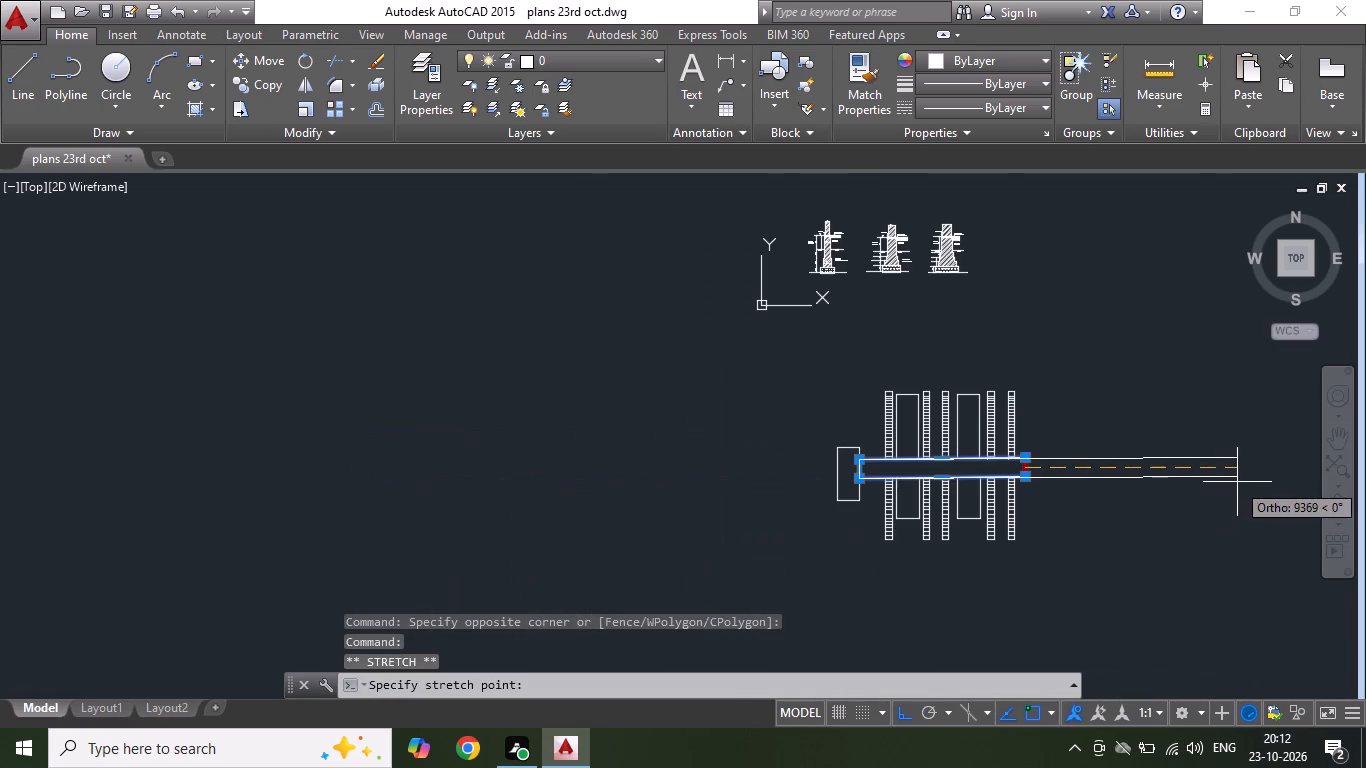
click(1238, 482)
key(Escape)
Copy the last ladder-like strip, both halves, about 1034 units to the right along the bar.
scroll(1060, 485, up, 2)
scroll(897, 366, down, 1)
scroll(945, 431, up, 1)
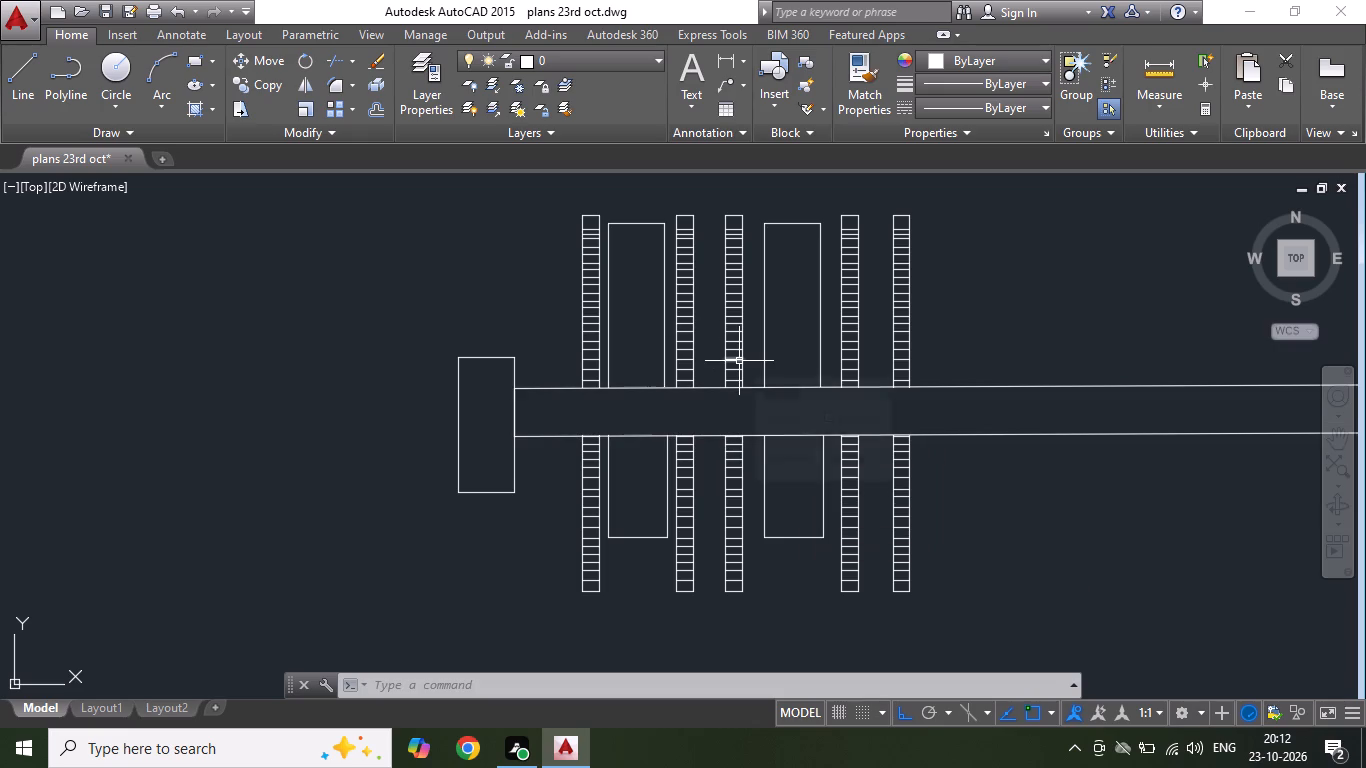
scroll(278, 255, down, 3)
scroll(461, 274, up, 1)
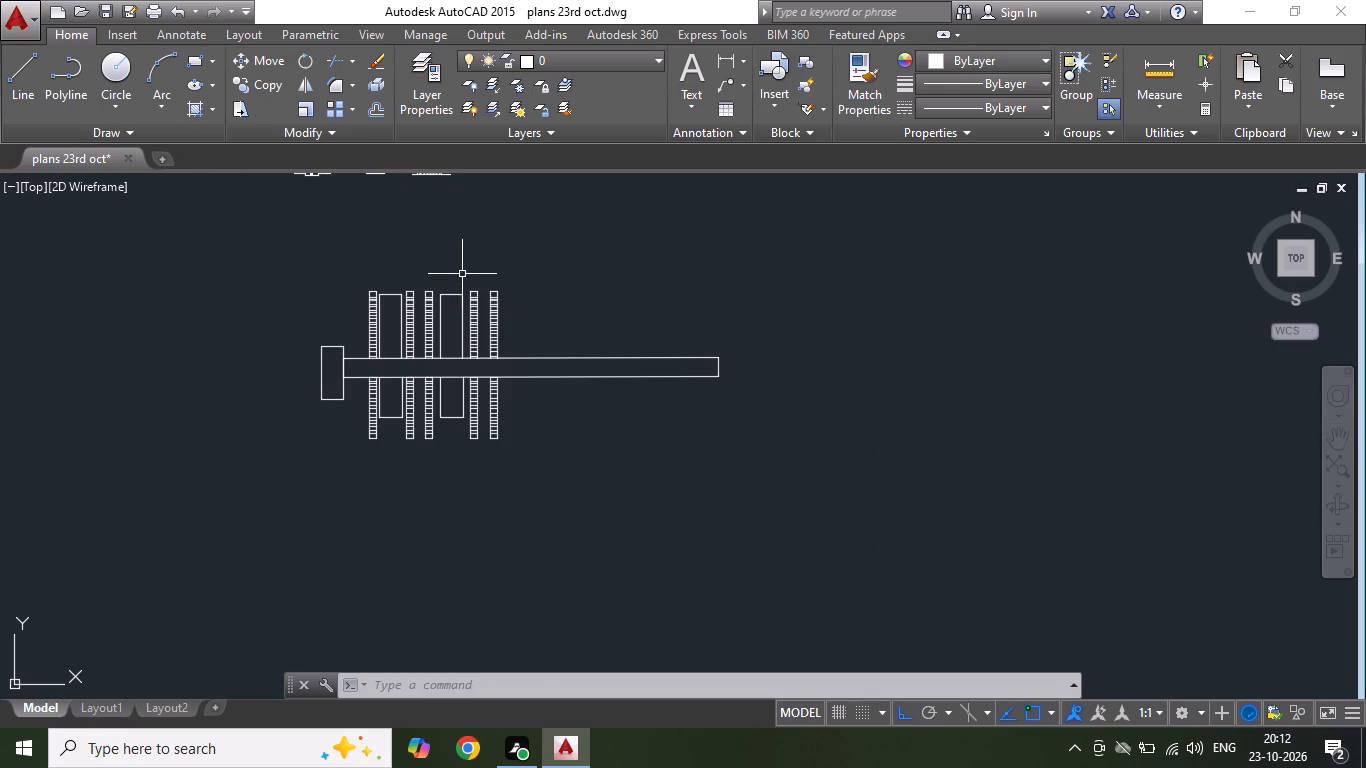
click(486, 279)
click(532, 489)
right_click(517, 444)
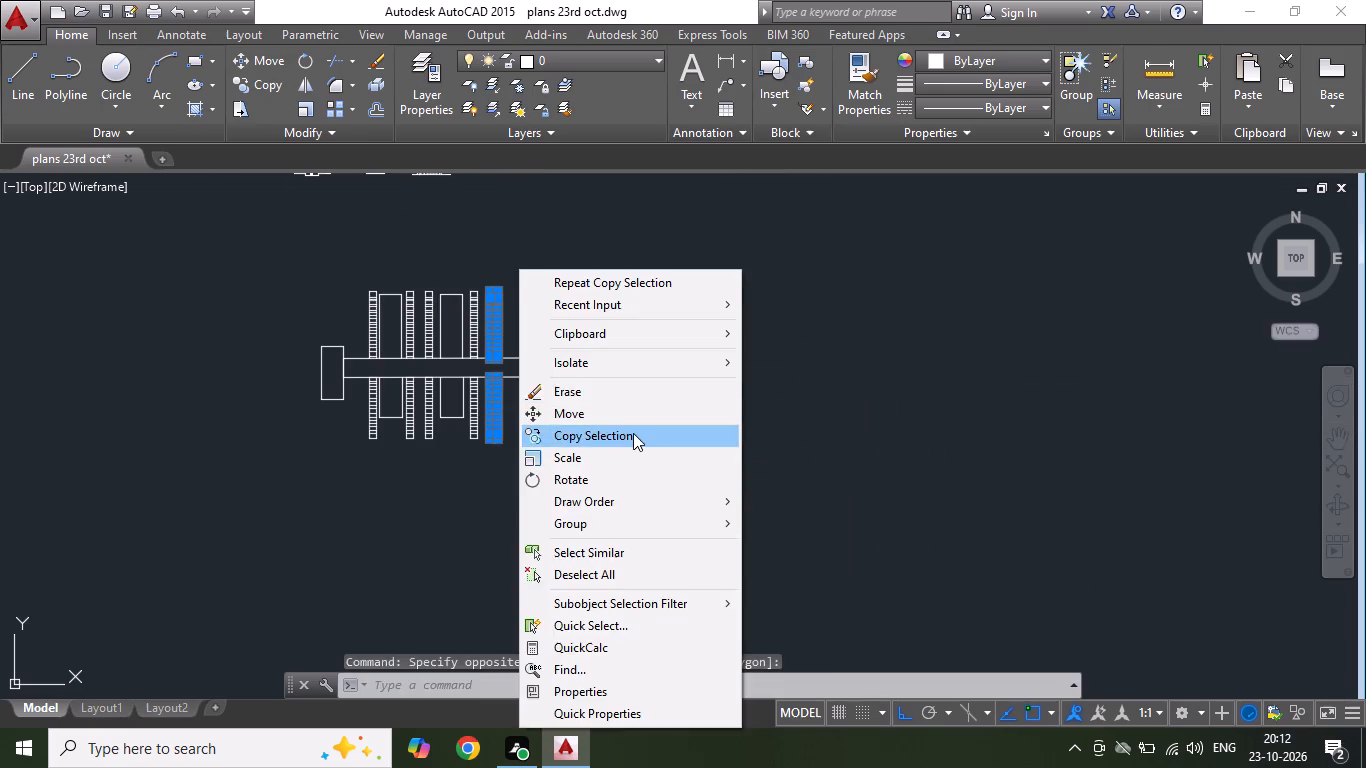
click(633, 433)
click(602, 453)
click(626, 453)
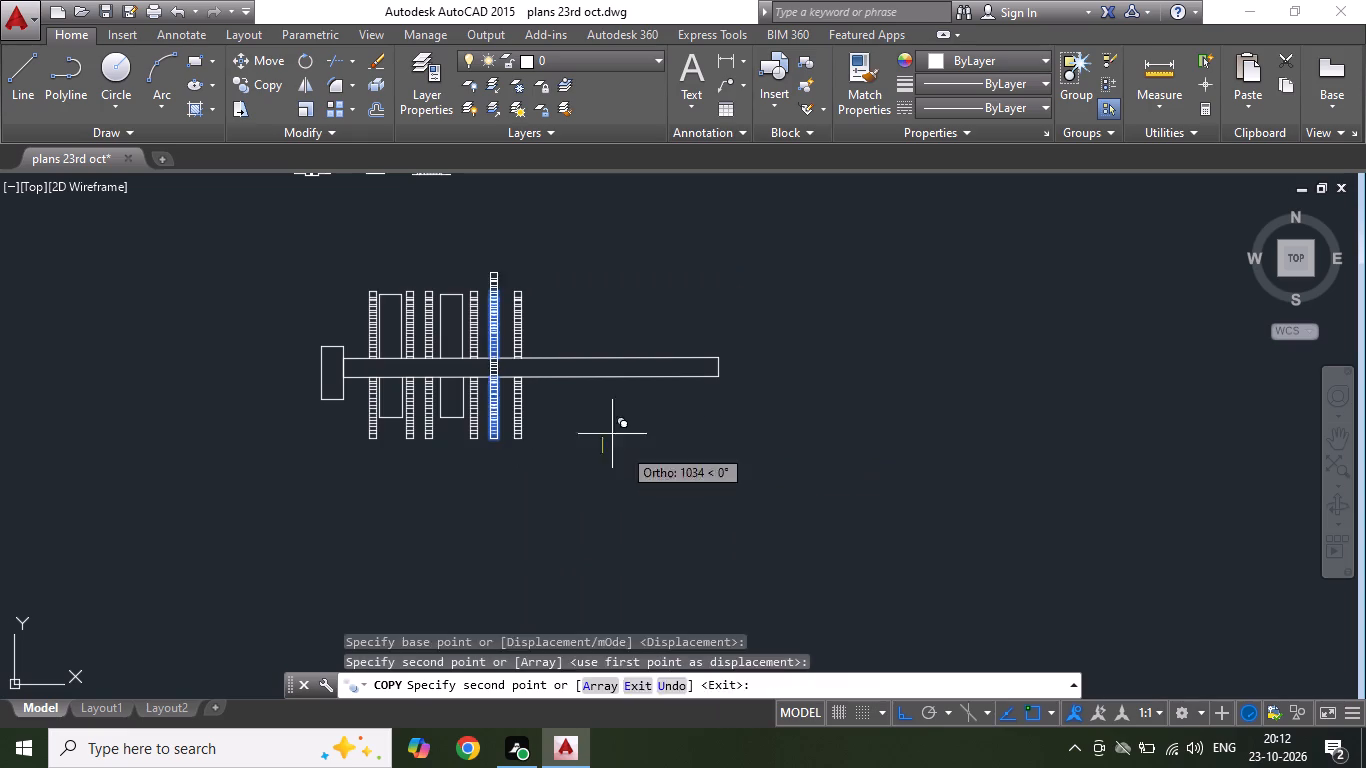
key(Escape)
Copy the upper half of the newest ladder-like strip upward five times end to end, about 3000 units apart, forming one tall strip.
scroll(528, 286, up, 3)
drag(444, 273, 466, 308)
scroll(543, 489, down, 1)
click(548, 563)
right_click(547, 563)
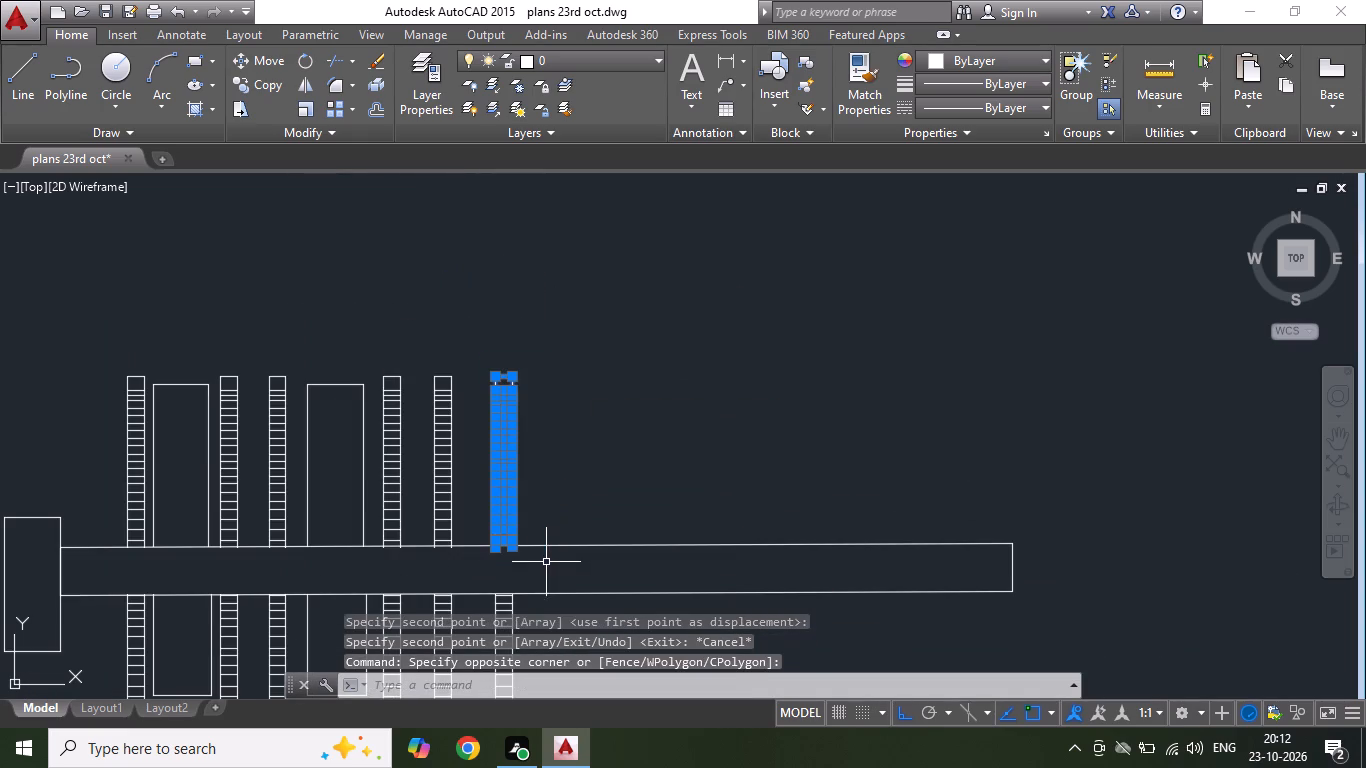
click(616, 265)
click(516, 545)
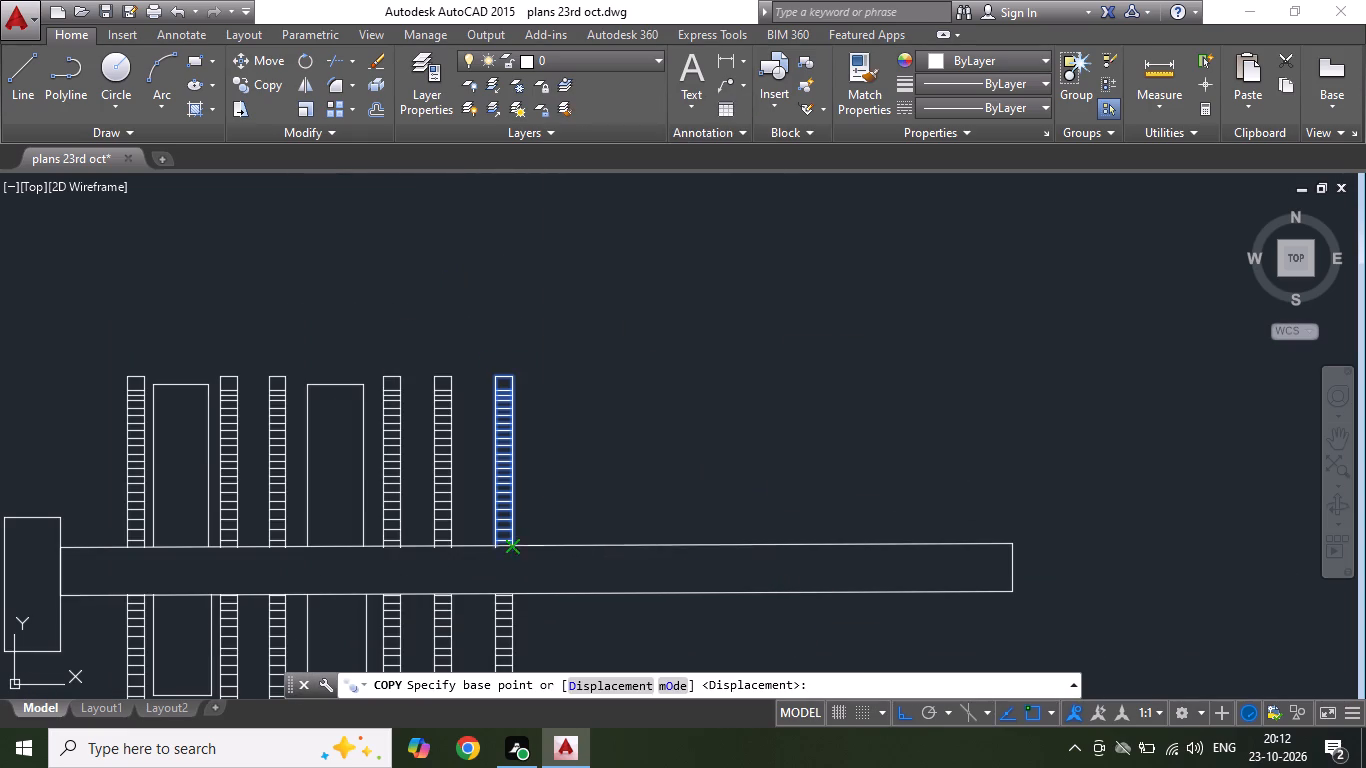
click(510, 377)
scroll(511, 408, down, 3)
scroll(502, 336, up, 3)
click(519, 413)
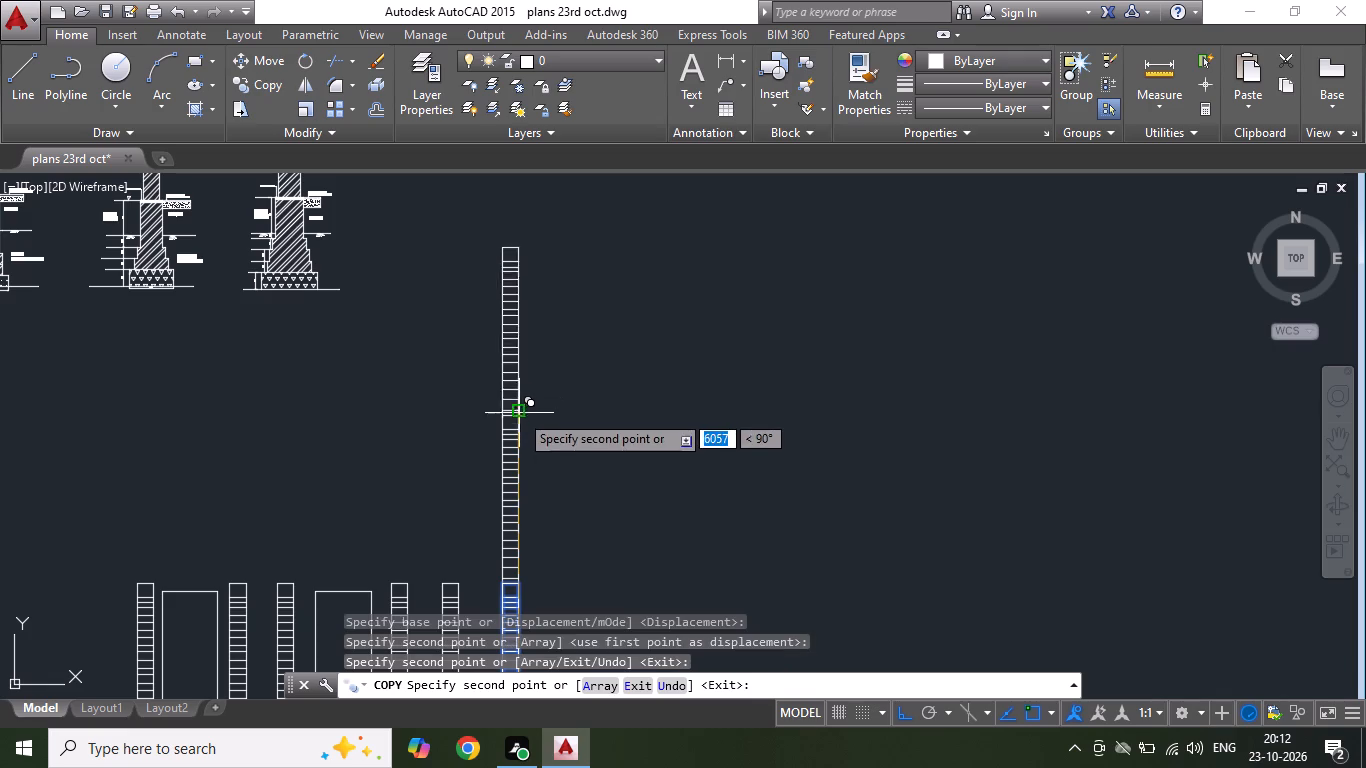
click(519, 250)
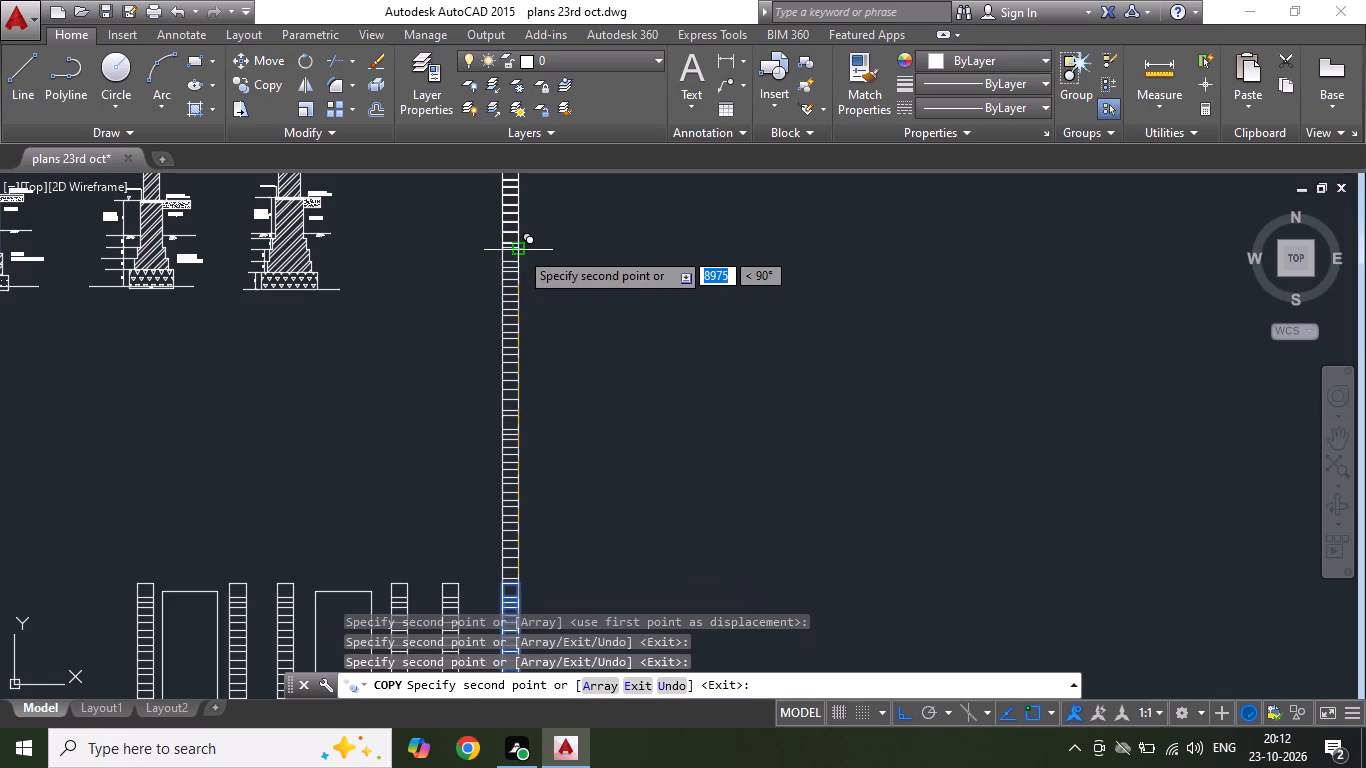
scroll(529, 332, down, 3)
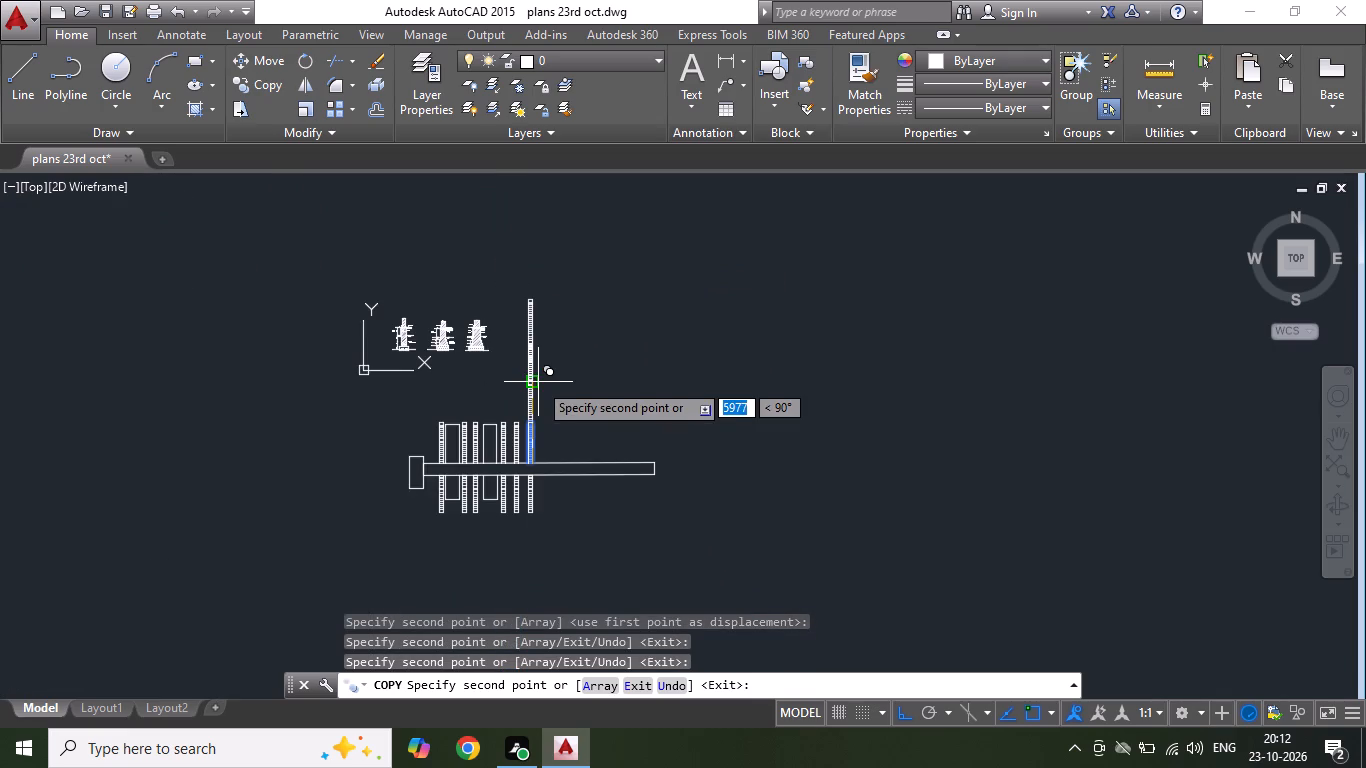
scroll(539, 435, down, 1)
scroll(533, 348, up, 4)
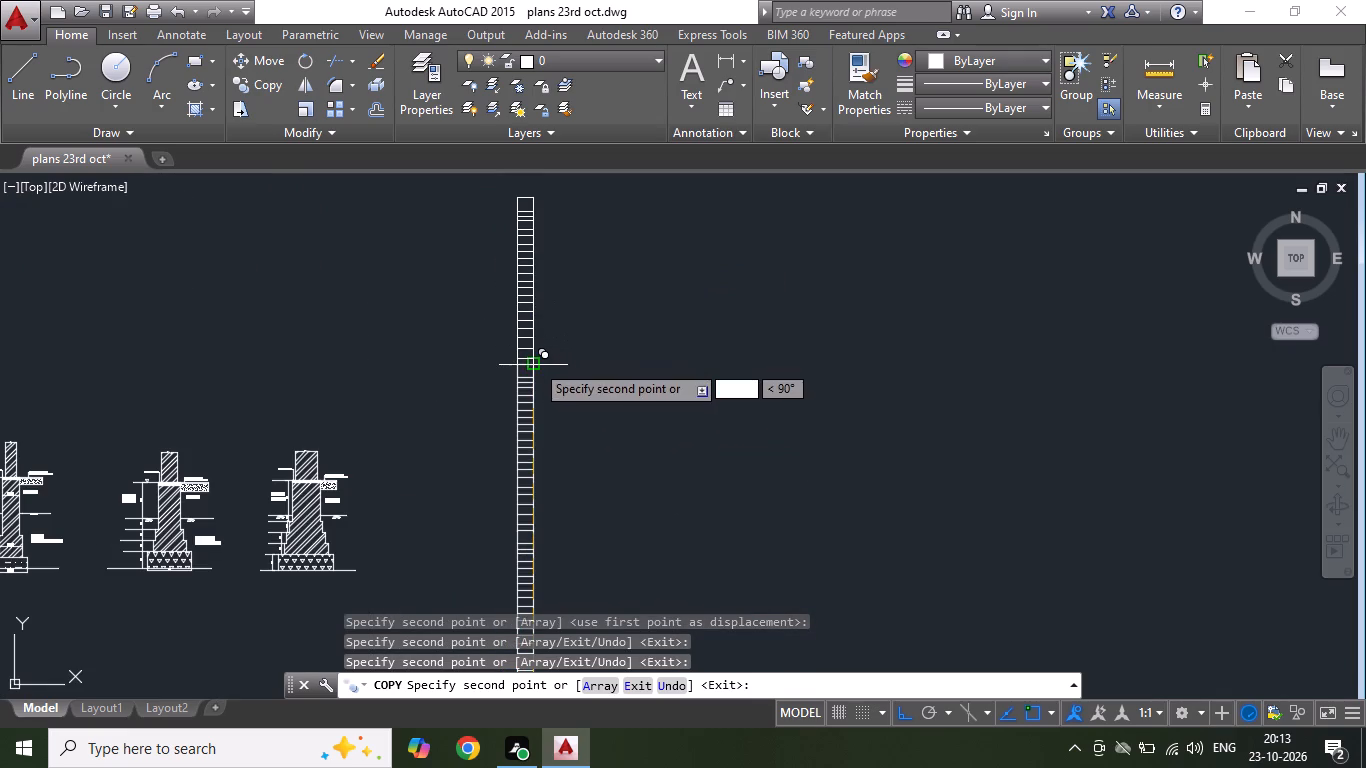
click(535, 363)
scroll(554, 429, down, 4)
scroll(555, 420, up, 4)
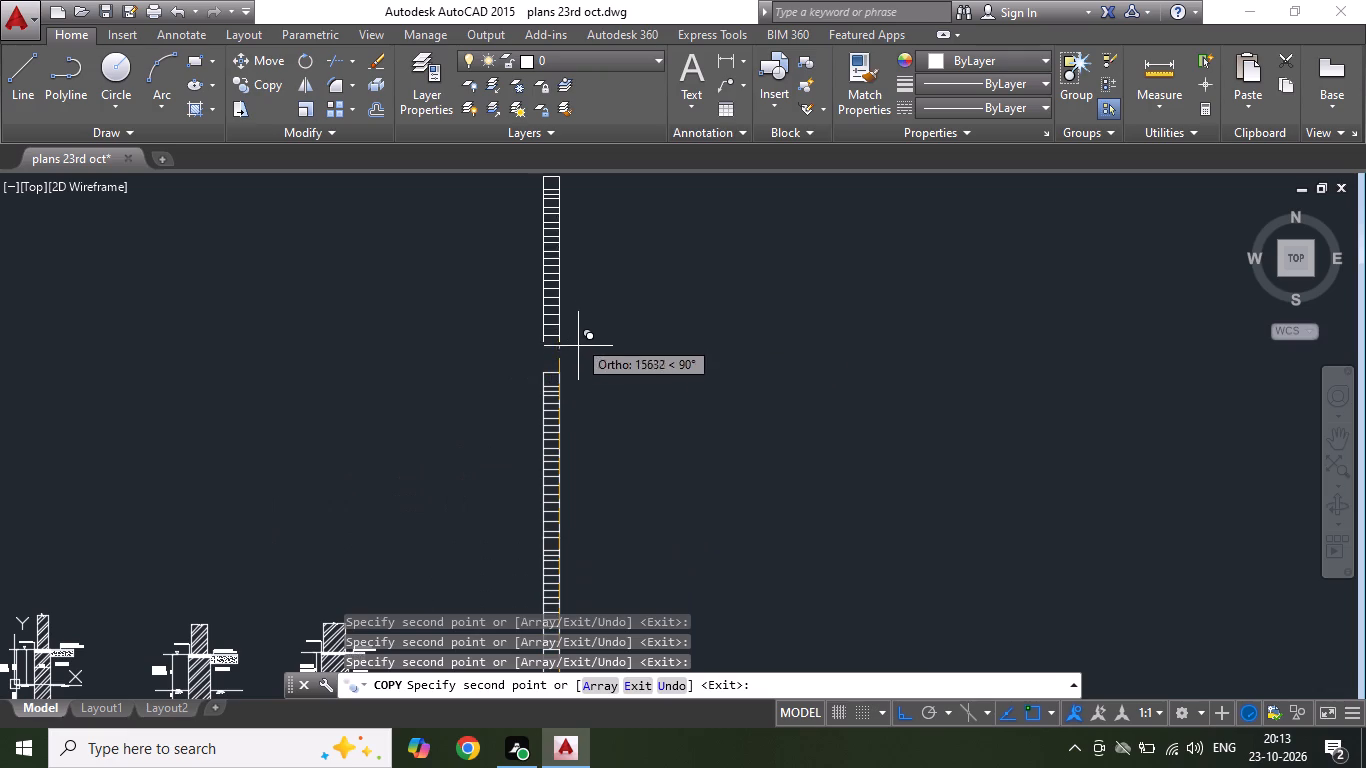
click(561, 370)
key(Escape)
Copy the upper and lower parts of the second plain rectangle horizontally to just right of the tall ladder-like strip.
scroll(636, 321, down, 4)
scroll(637, 530, up, 1)
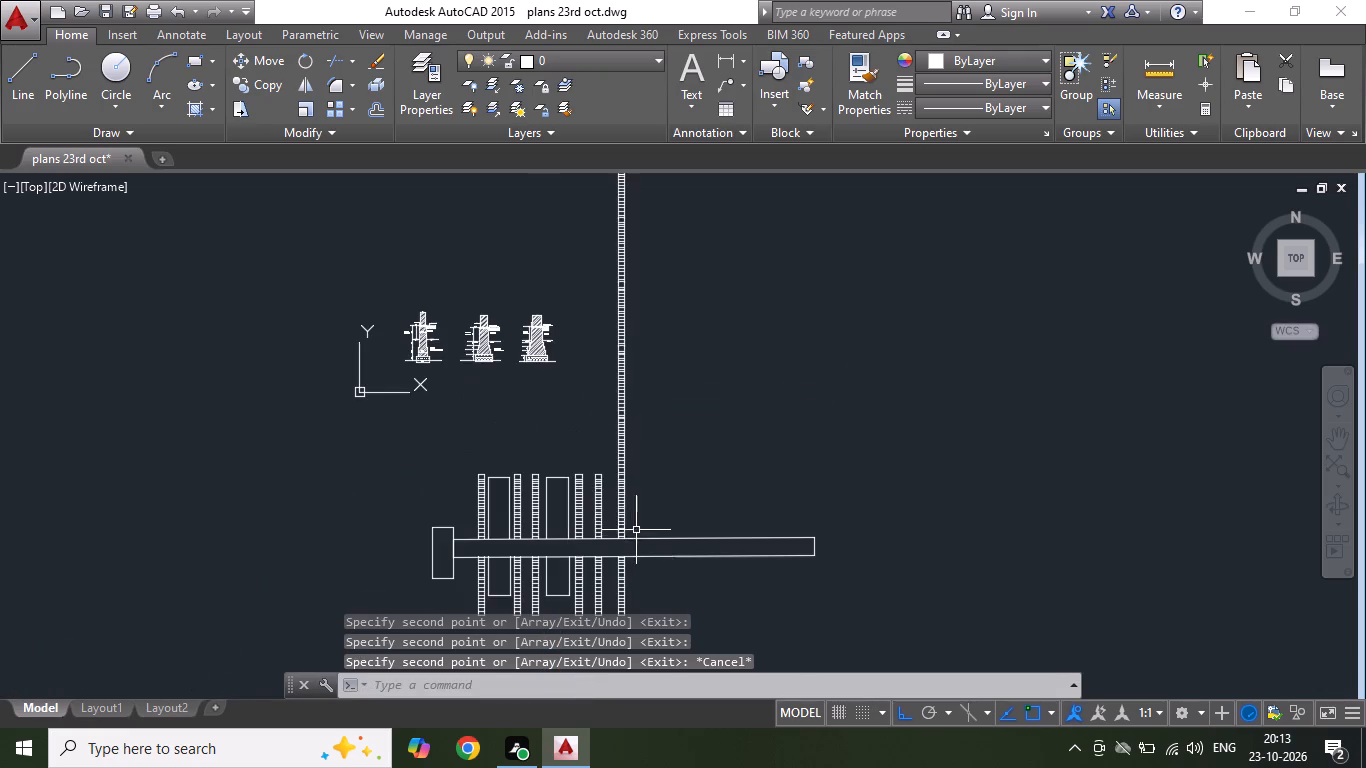
scroll(542, 461, up, 1)
scroll(567, 479, down, 3)
scroll(560, 554, up, 2)
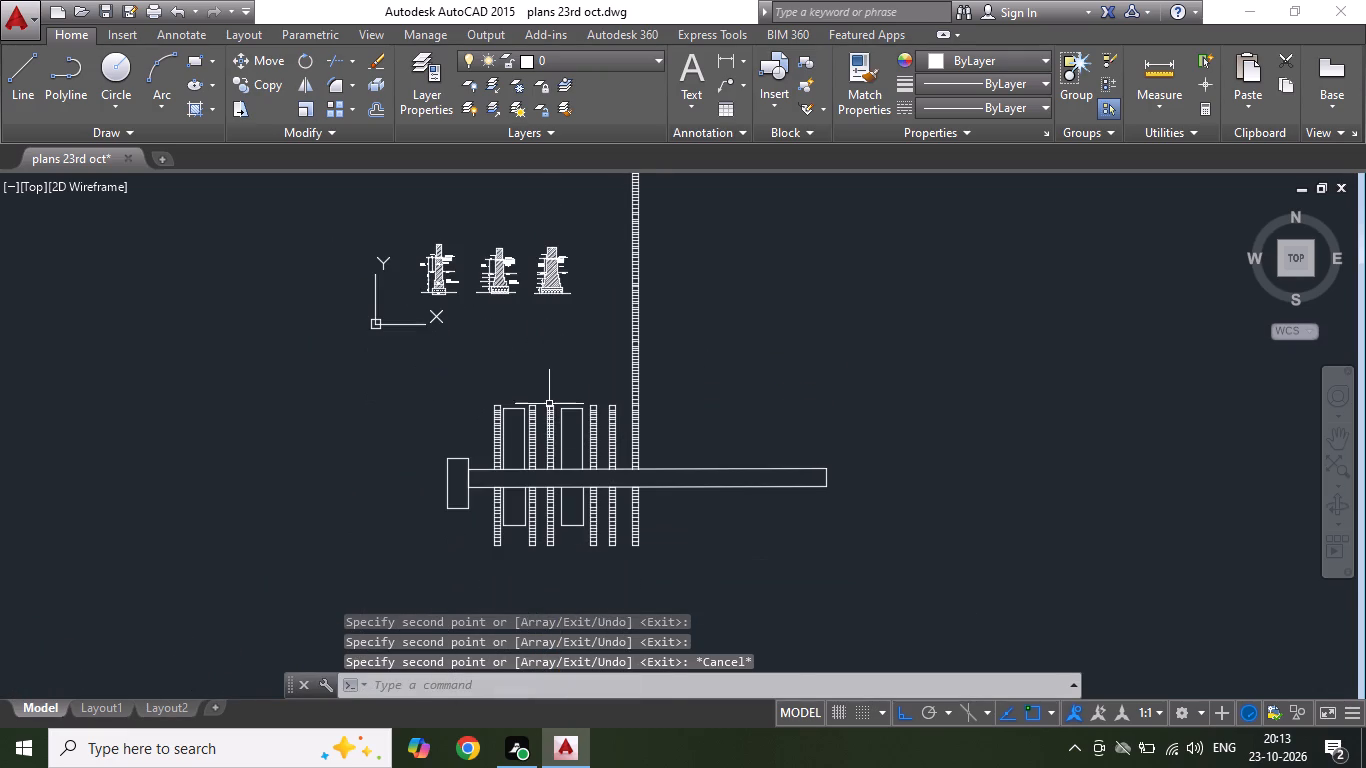
click(559, 399)
click(587, 539)
right_click(588, 538)
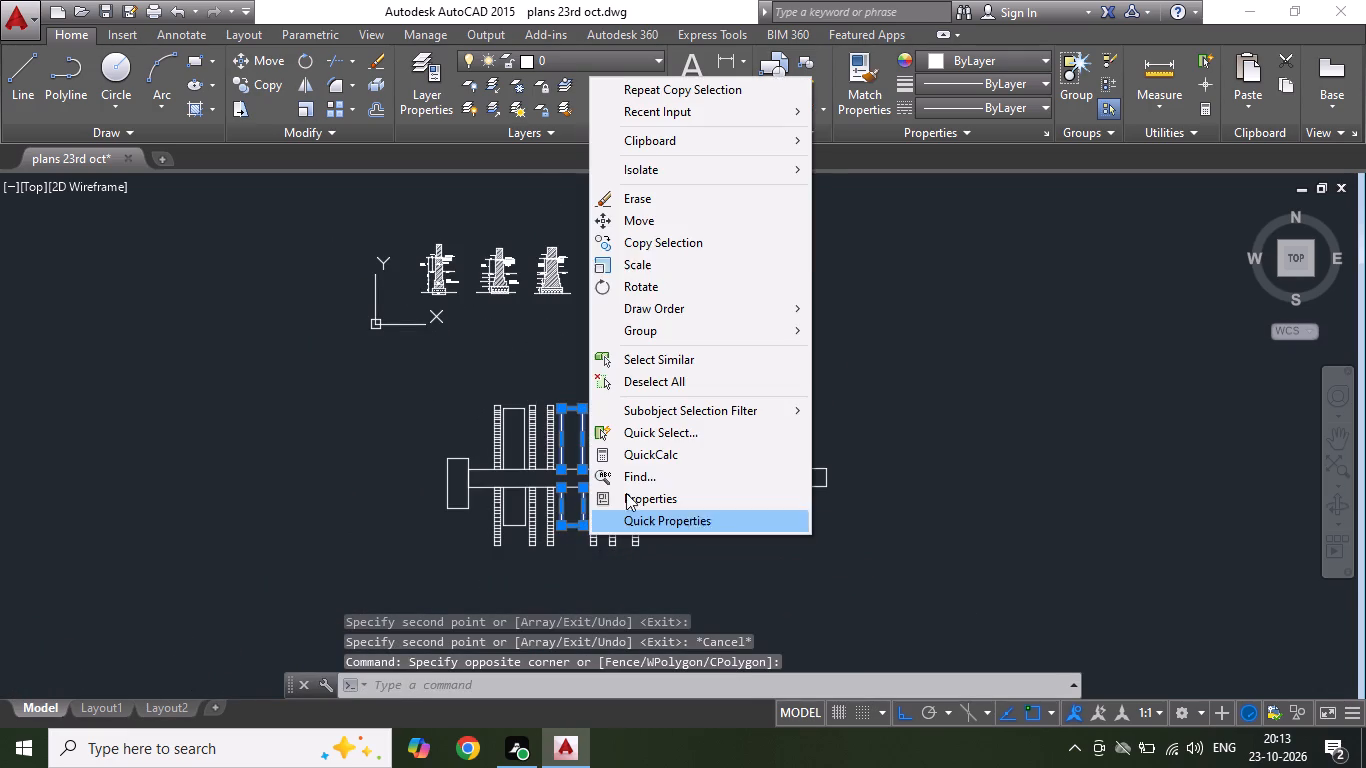
click(674, 242)
click(683, 484)
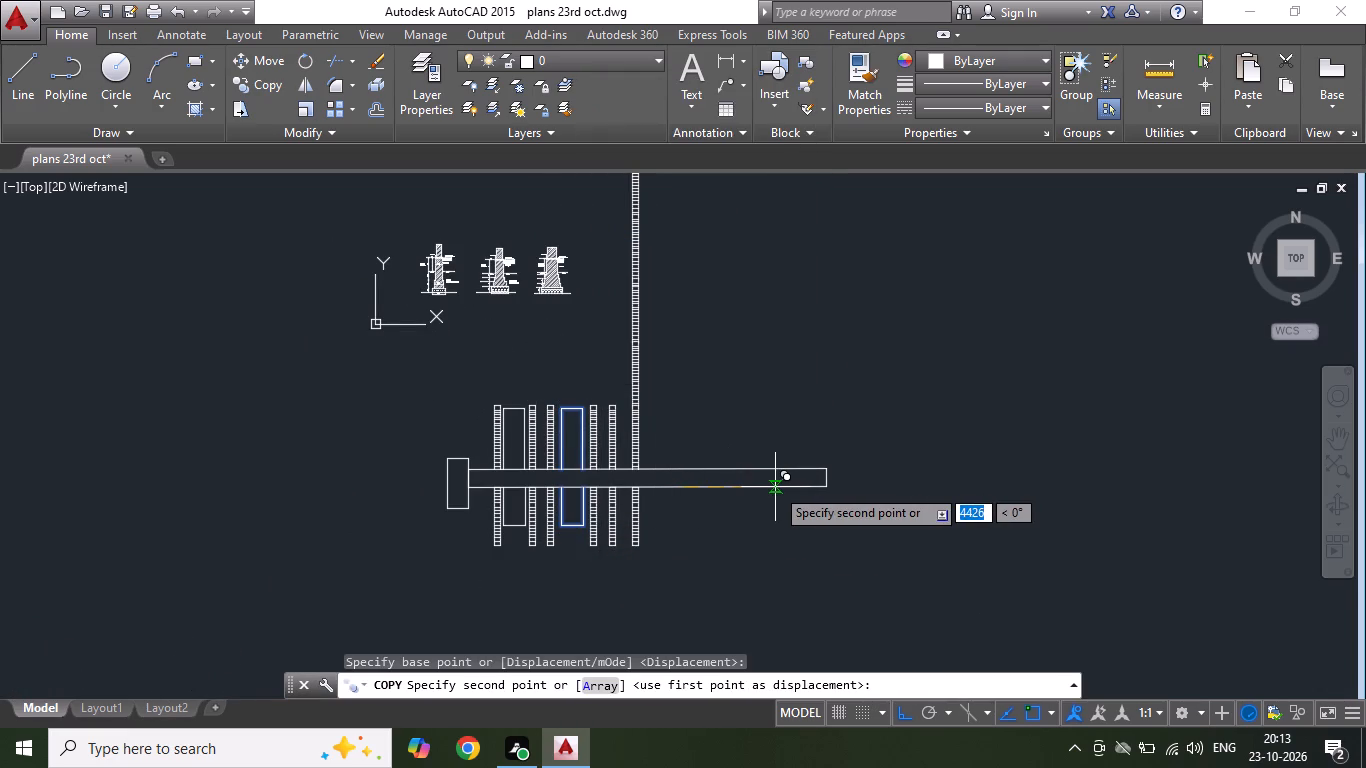
click(770, 487)
key(Escape)
Stretch the top edge of the new upper plain rectangle upward to slightly above the tall ladder-like strip's top.
scroll(648, 435, up, 1)
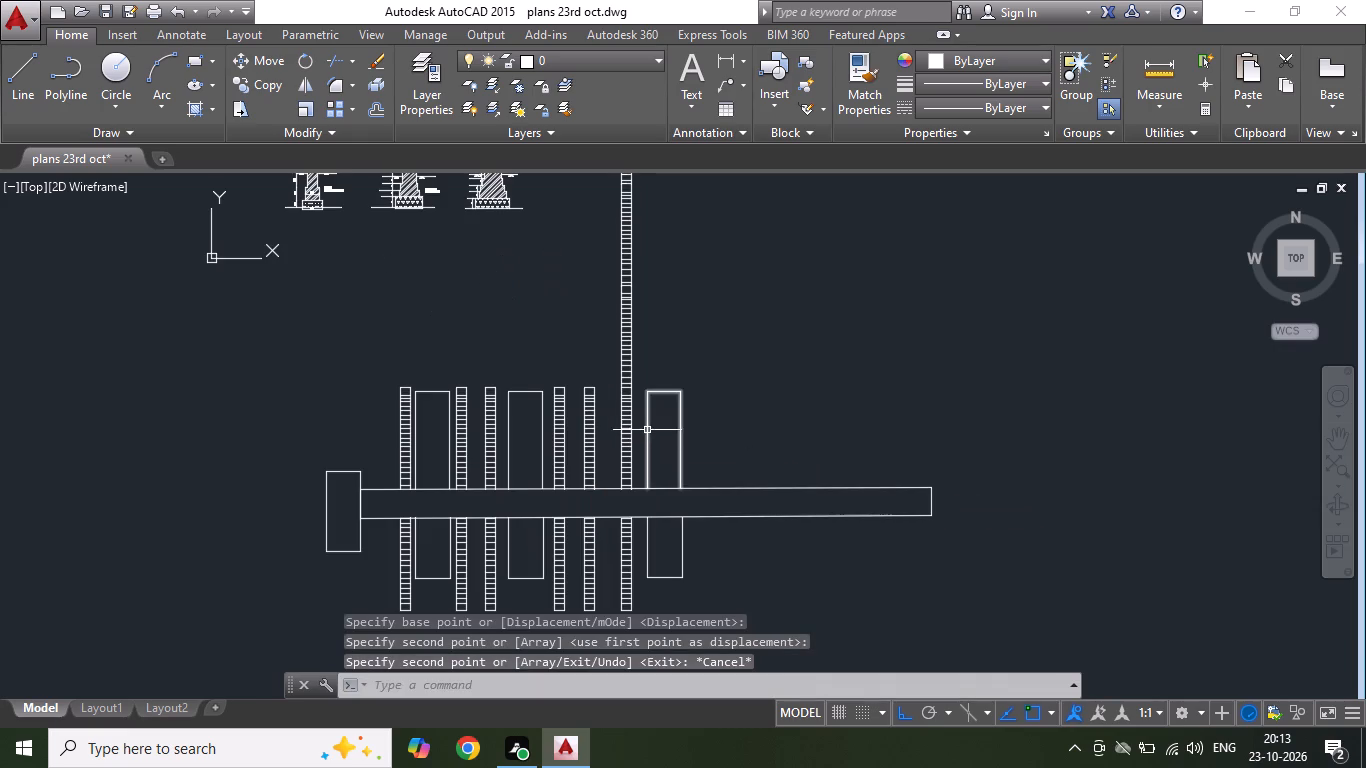
click(638, 377)
key(Escape)
click(669, 391)
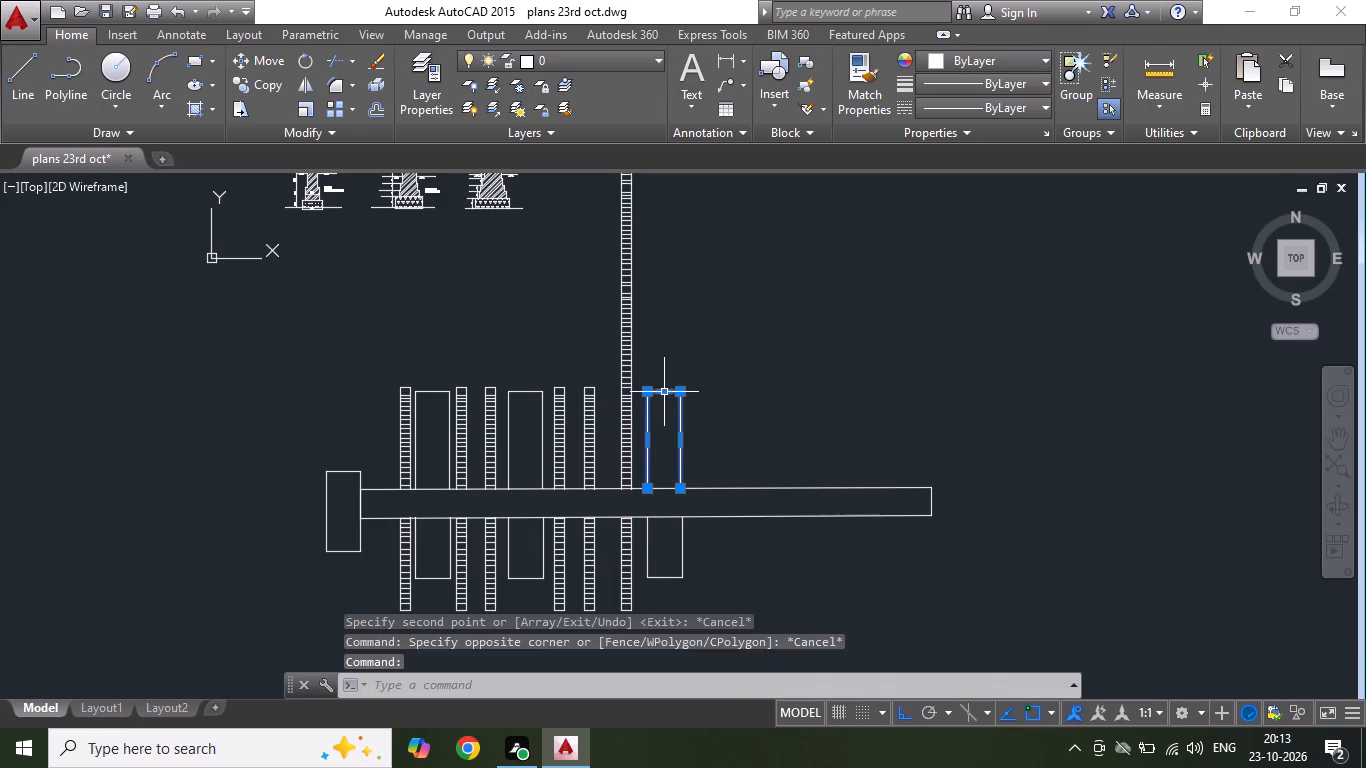
click(662, 392)
scroll(661, 479, down, 3)
scroll(671, 345, up, 2)
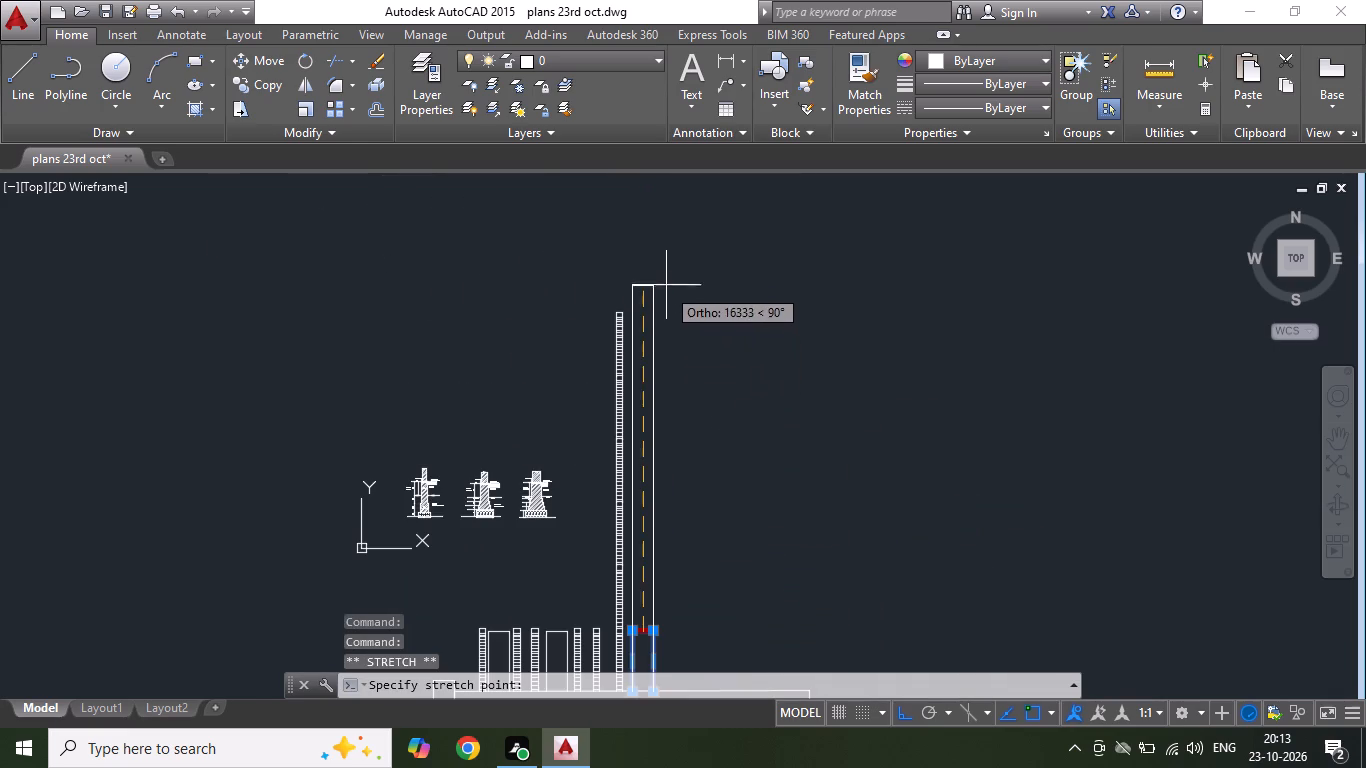
click(665, 272)
key(Escape)
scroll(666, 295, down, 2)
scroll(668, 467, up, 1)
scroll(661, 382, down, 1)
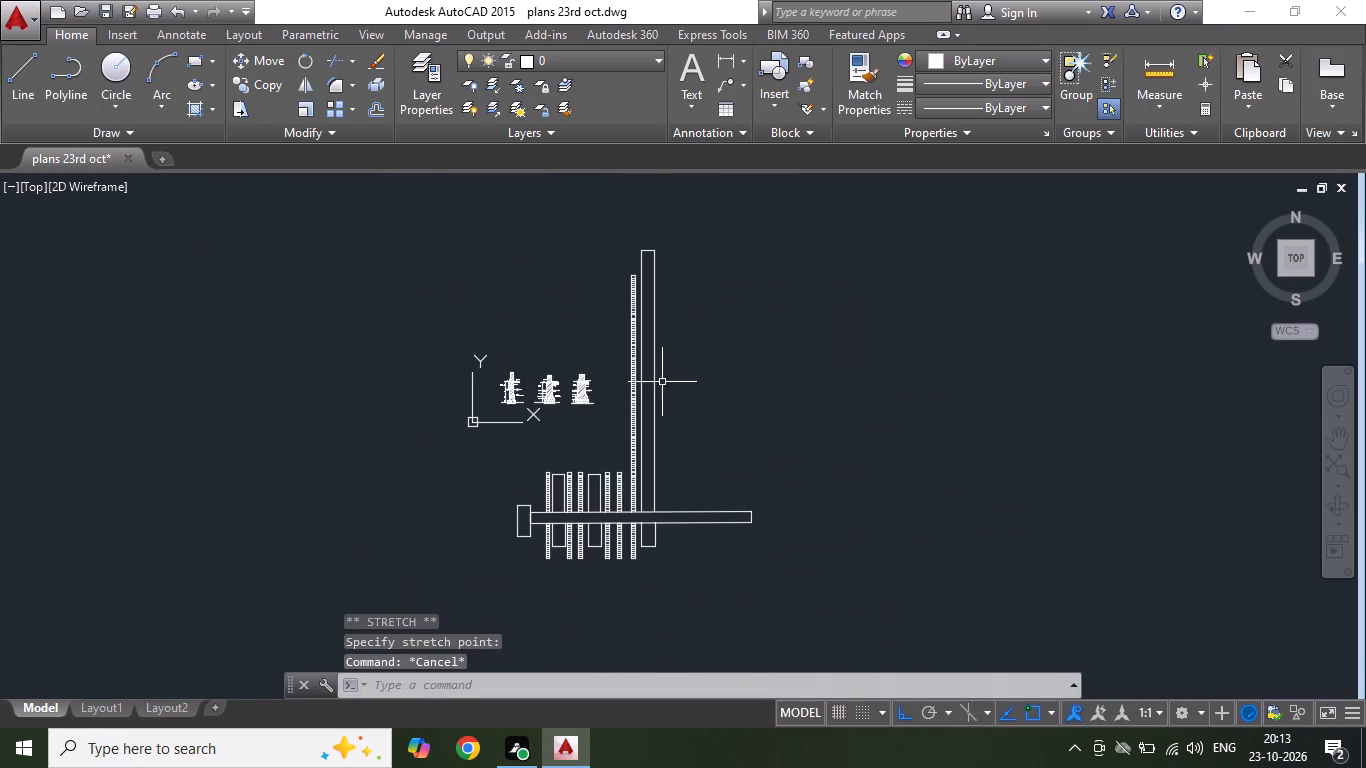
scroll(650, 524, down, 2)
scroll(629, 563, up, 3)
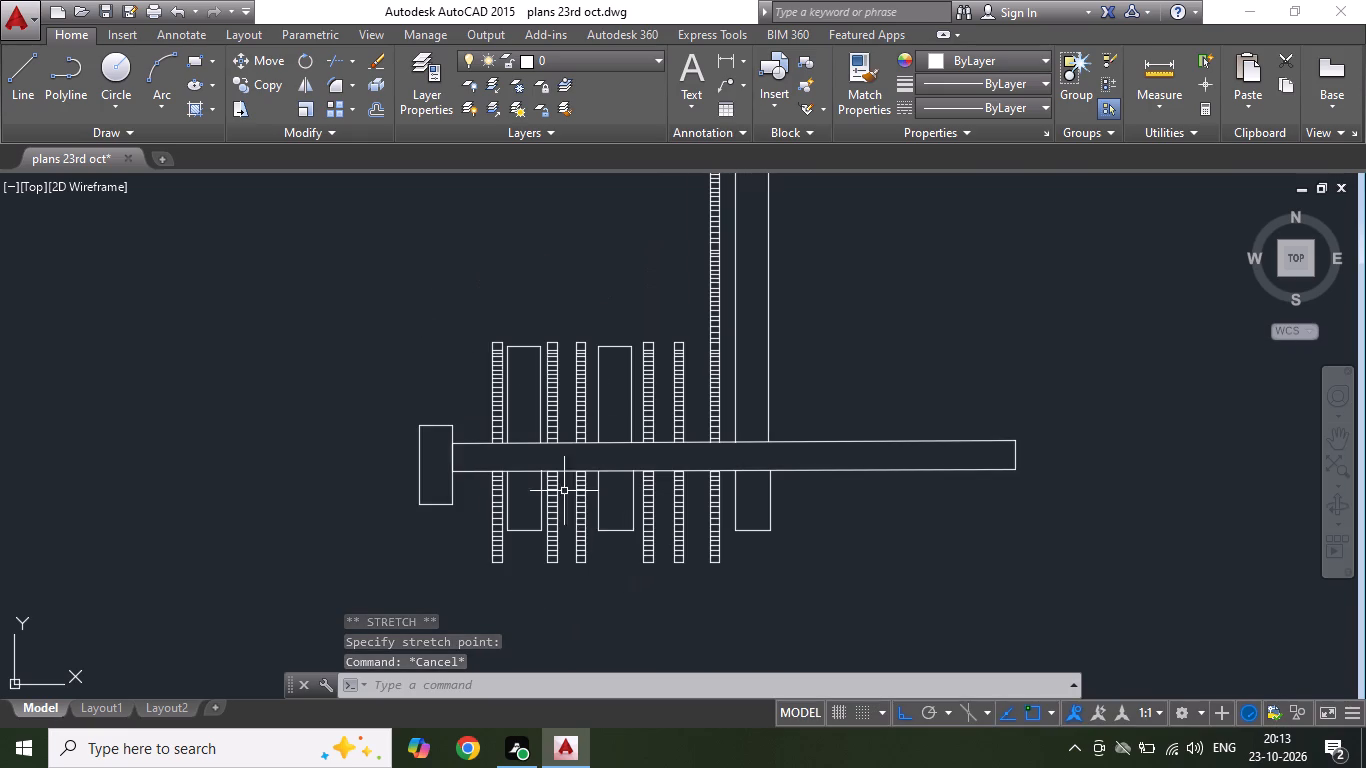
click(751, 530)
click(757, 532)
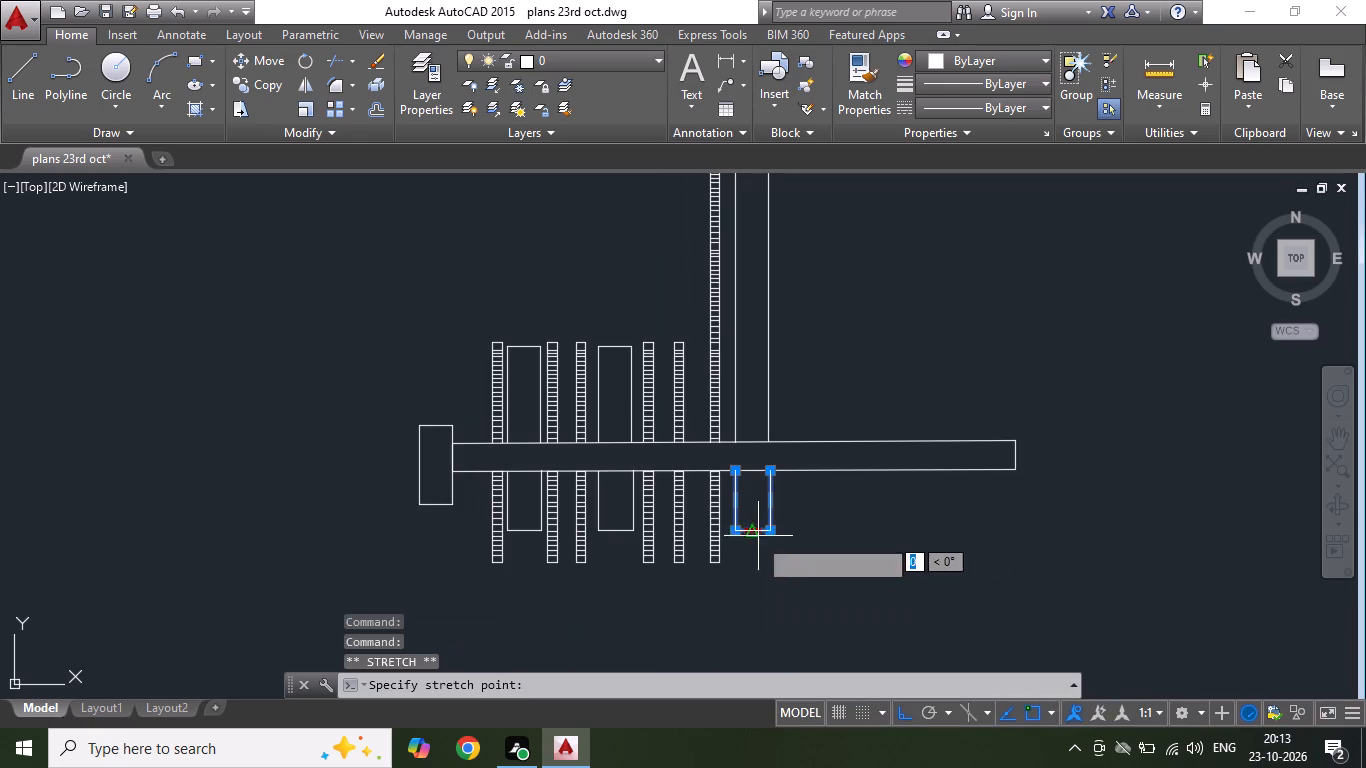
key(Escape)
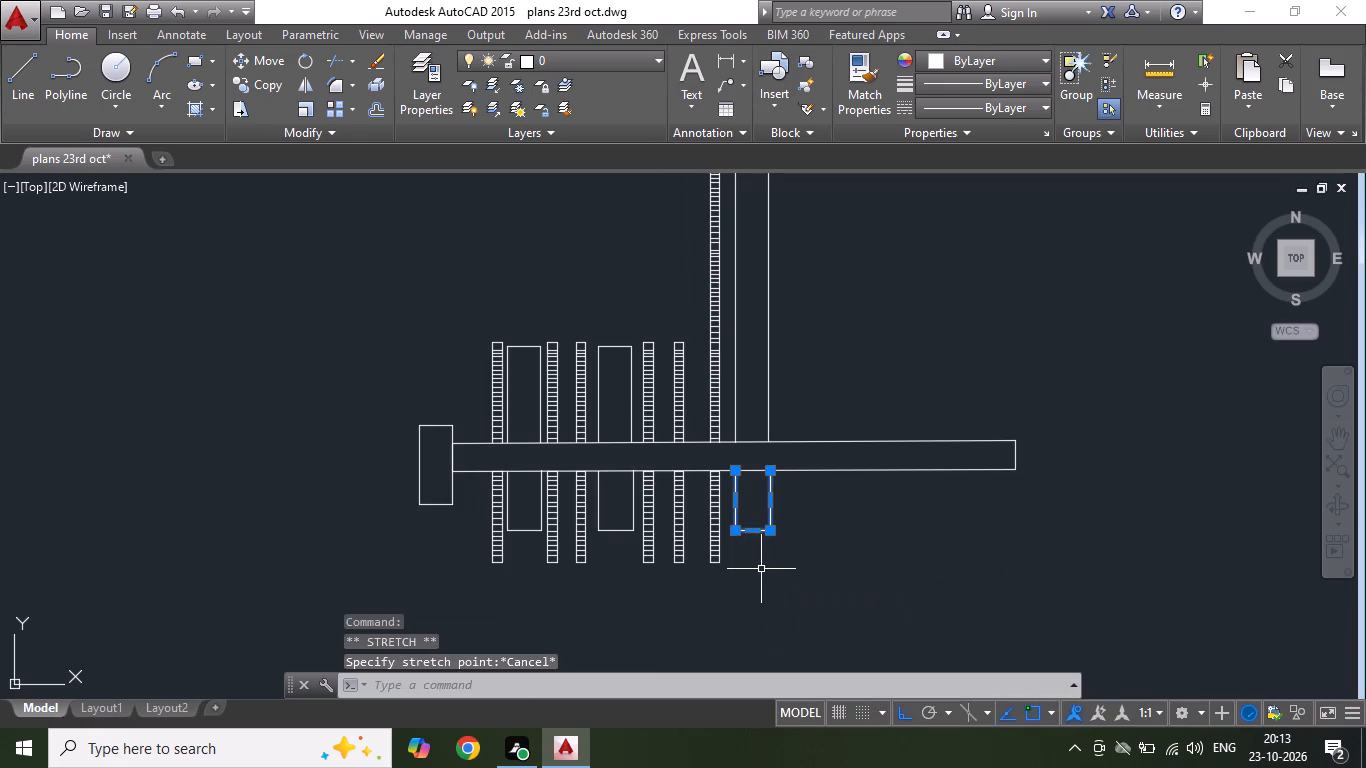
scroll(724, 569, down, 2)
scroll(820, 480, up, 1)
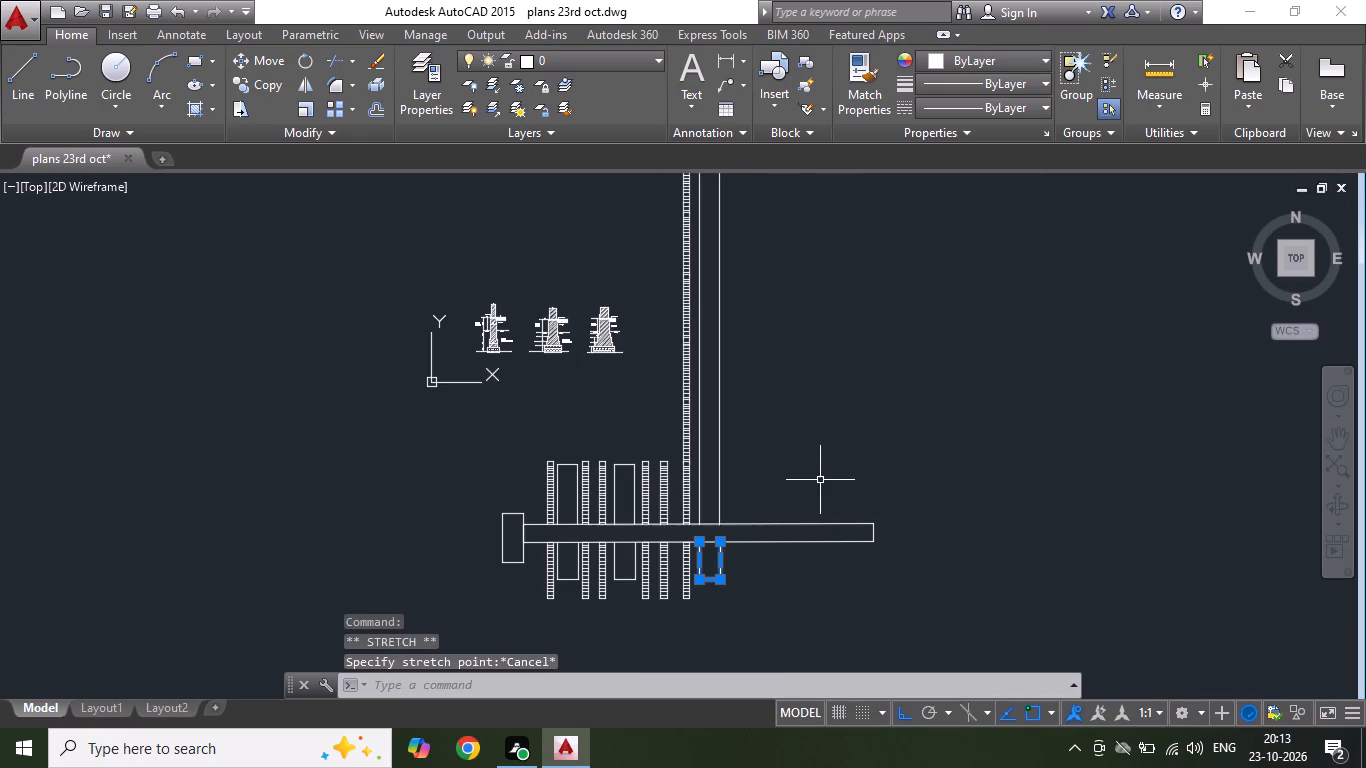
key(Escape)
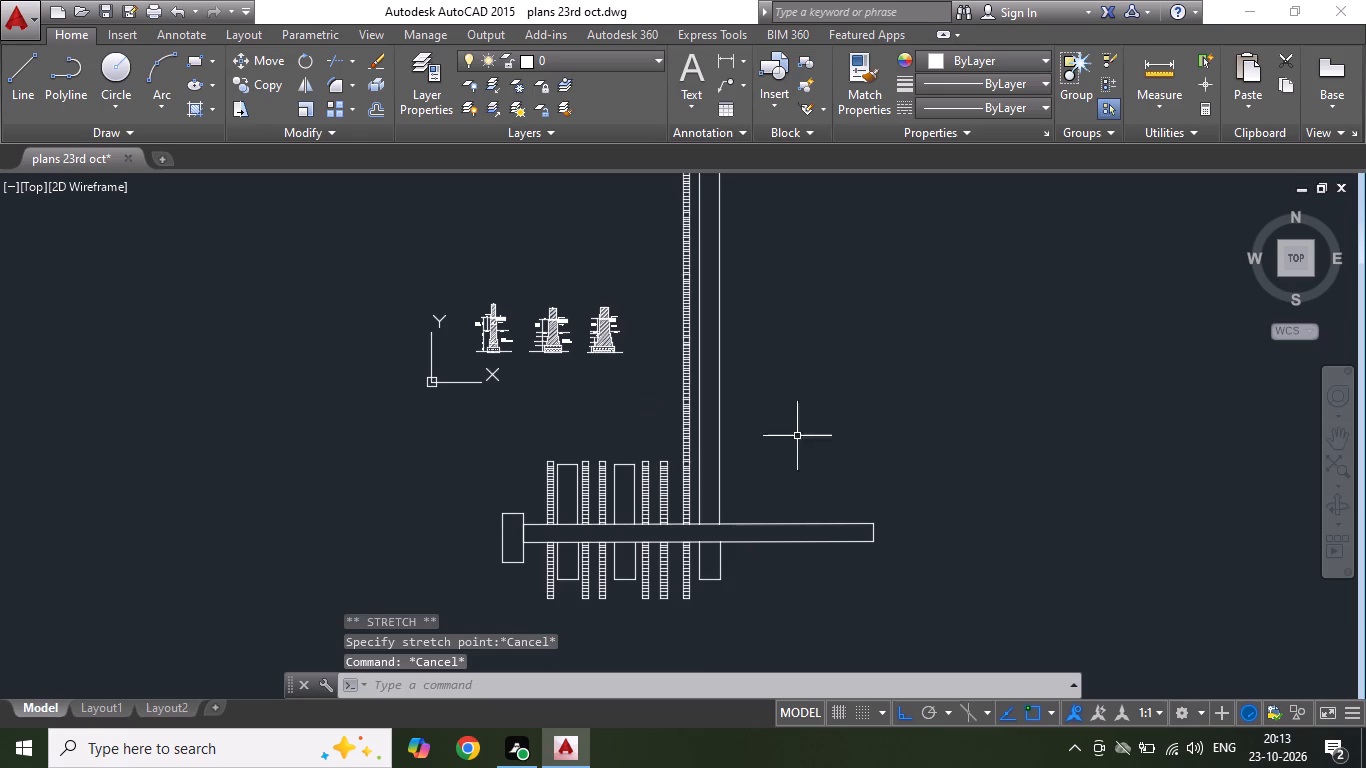
Shorten the horizontal bar by stretching its free right end inward to a little beyond the third plain rectangle.
scroll(796, 435, down, 1)
scroll(810, 509, up, 2)
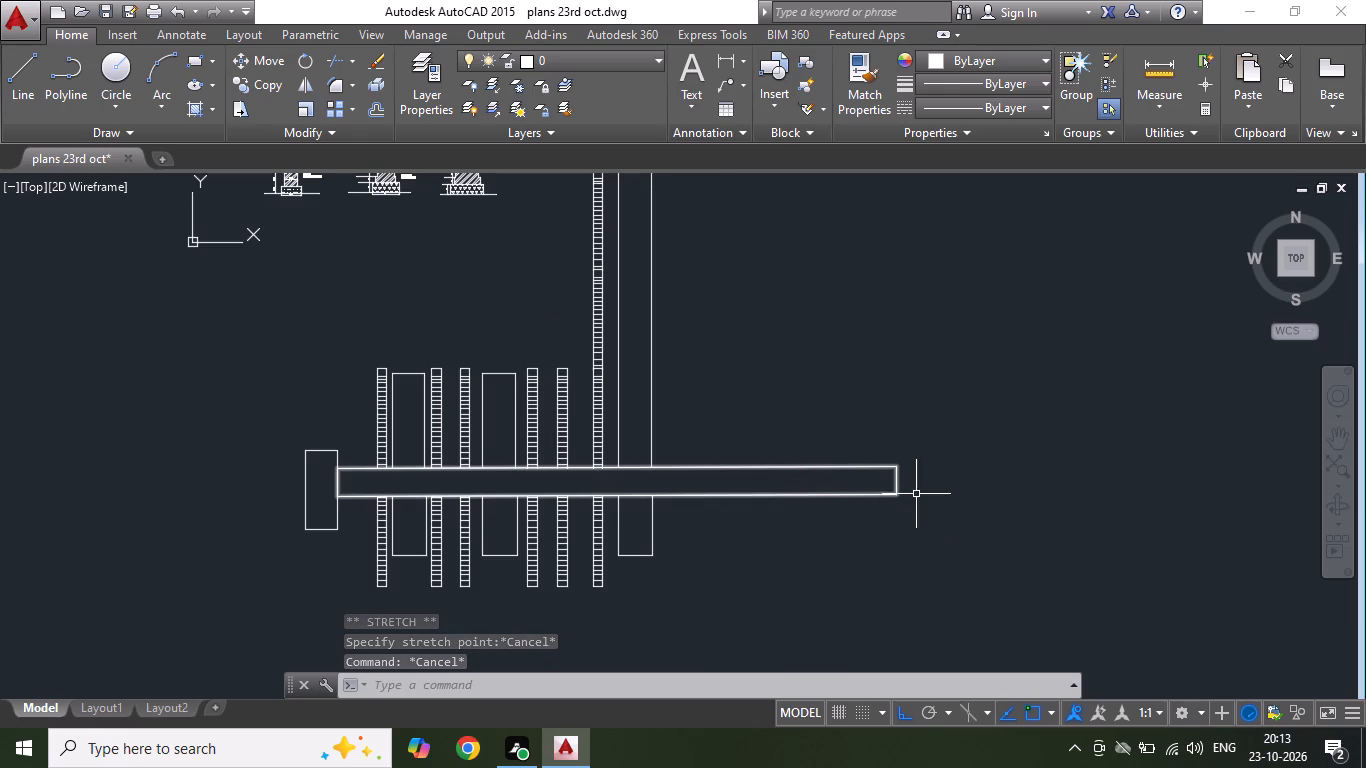
click(897, 480)
click(899, 483)
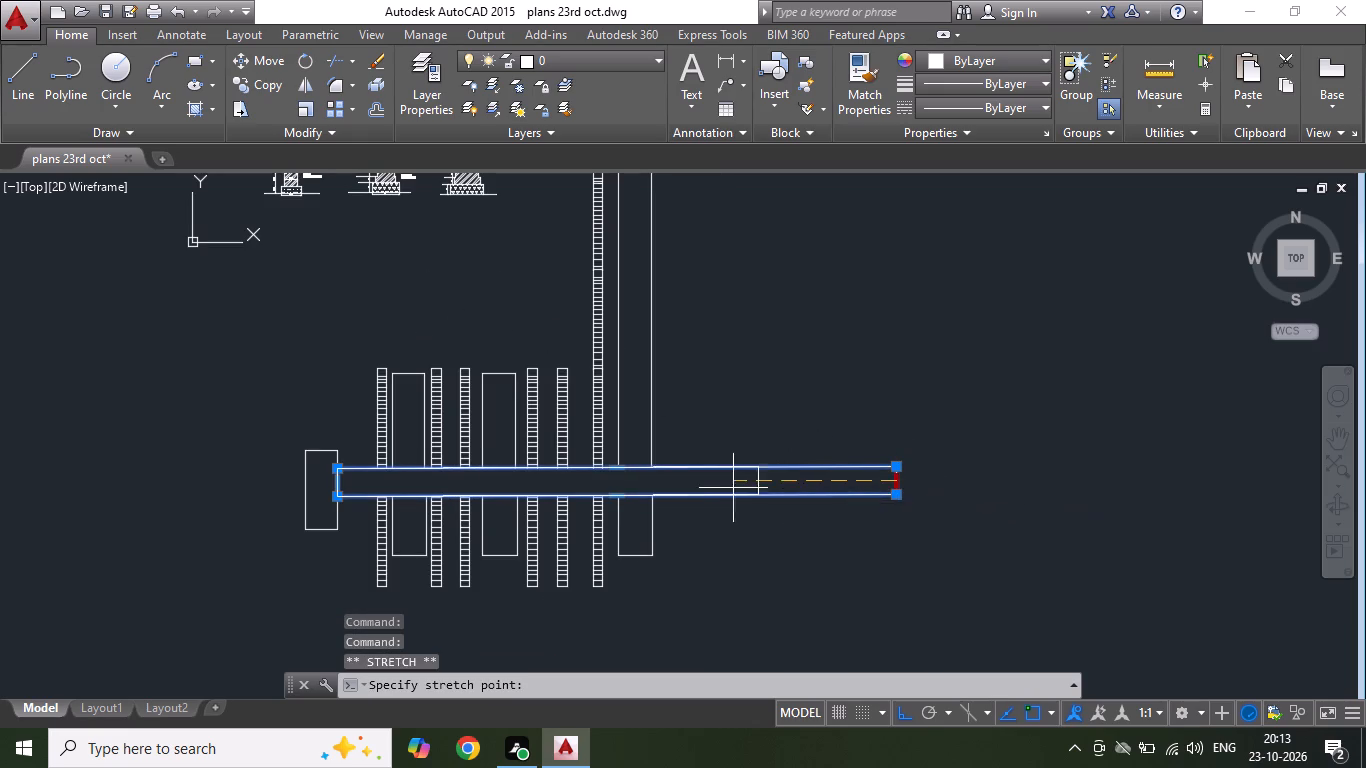
click(718, 484)
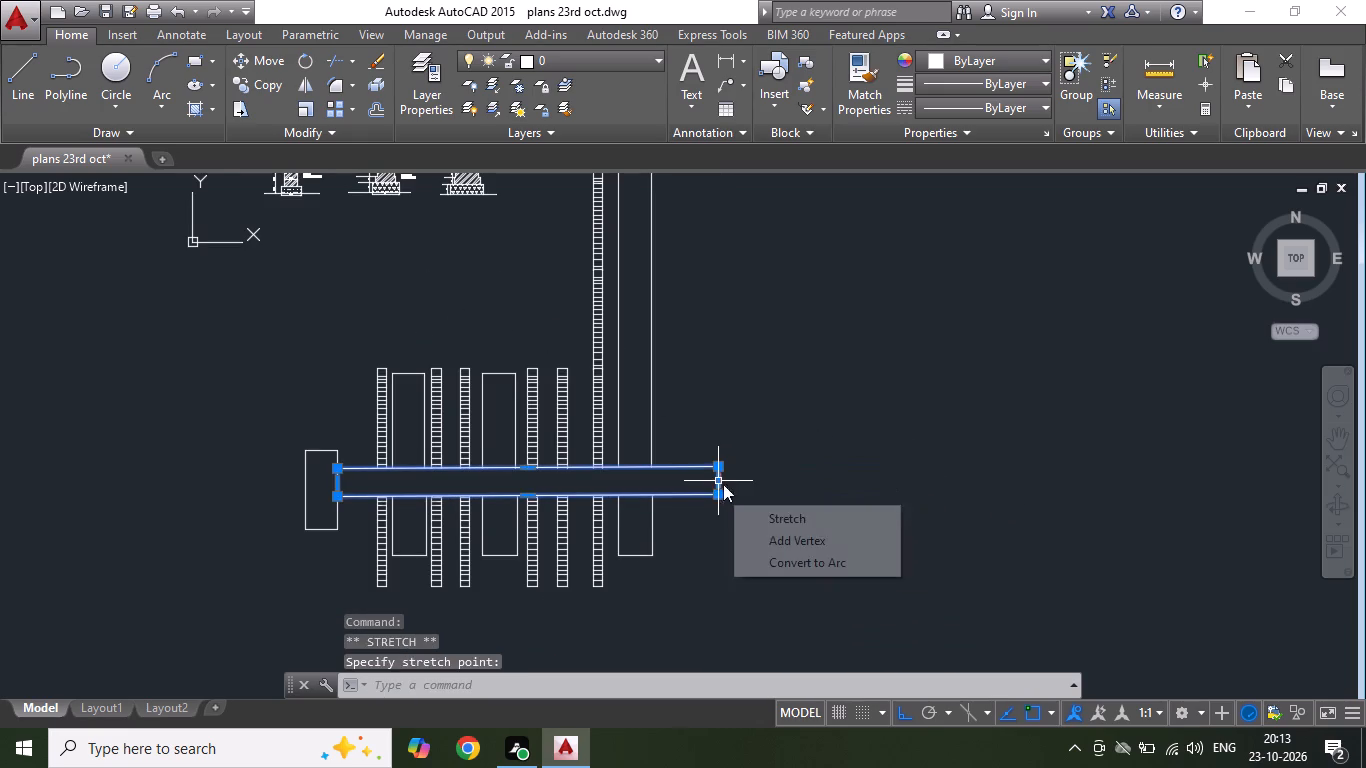
key(Escape)
Draw a rectangle about 1419 by 3047 units just above the bar's free end, right of the tall plain rectangle.
click(188, 66)
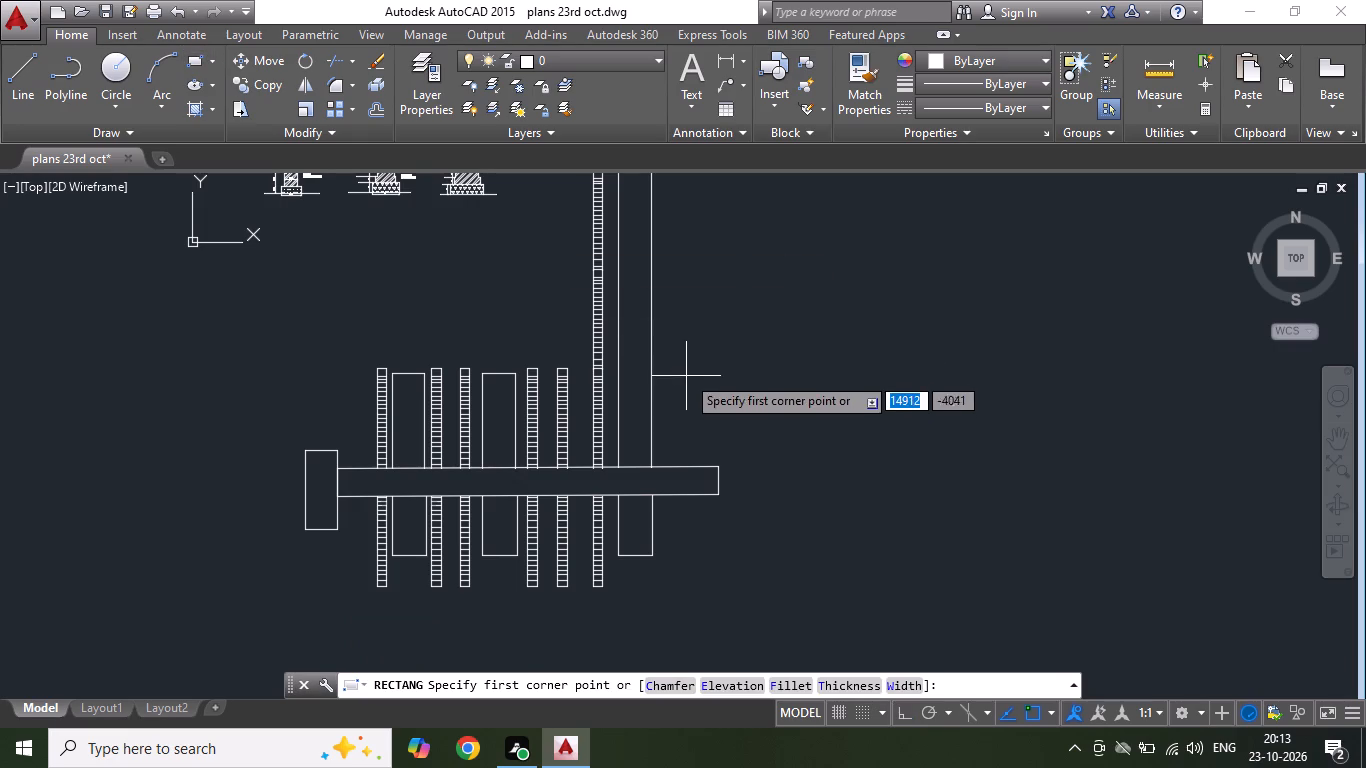
click(680, 354)
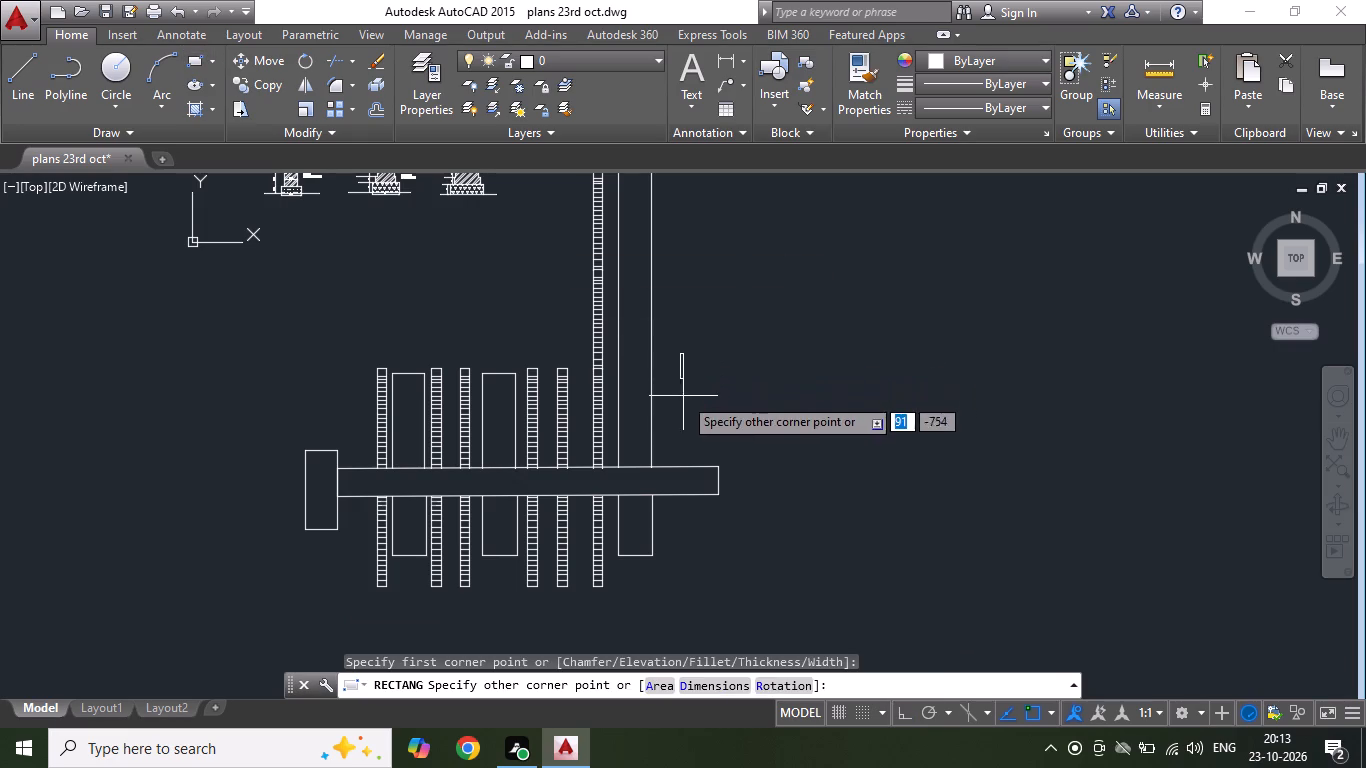
click(729, 455)
key(Escape)
Stretch the bar's free right end further inward so it stops just past the third plain rectangle.
click(728, 476)
click(699, 483)
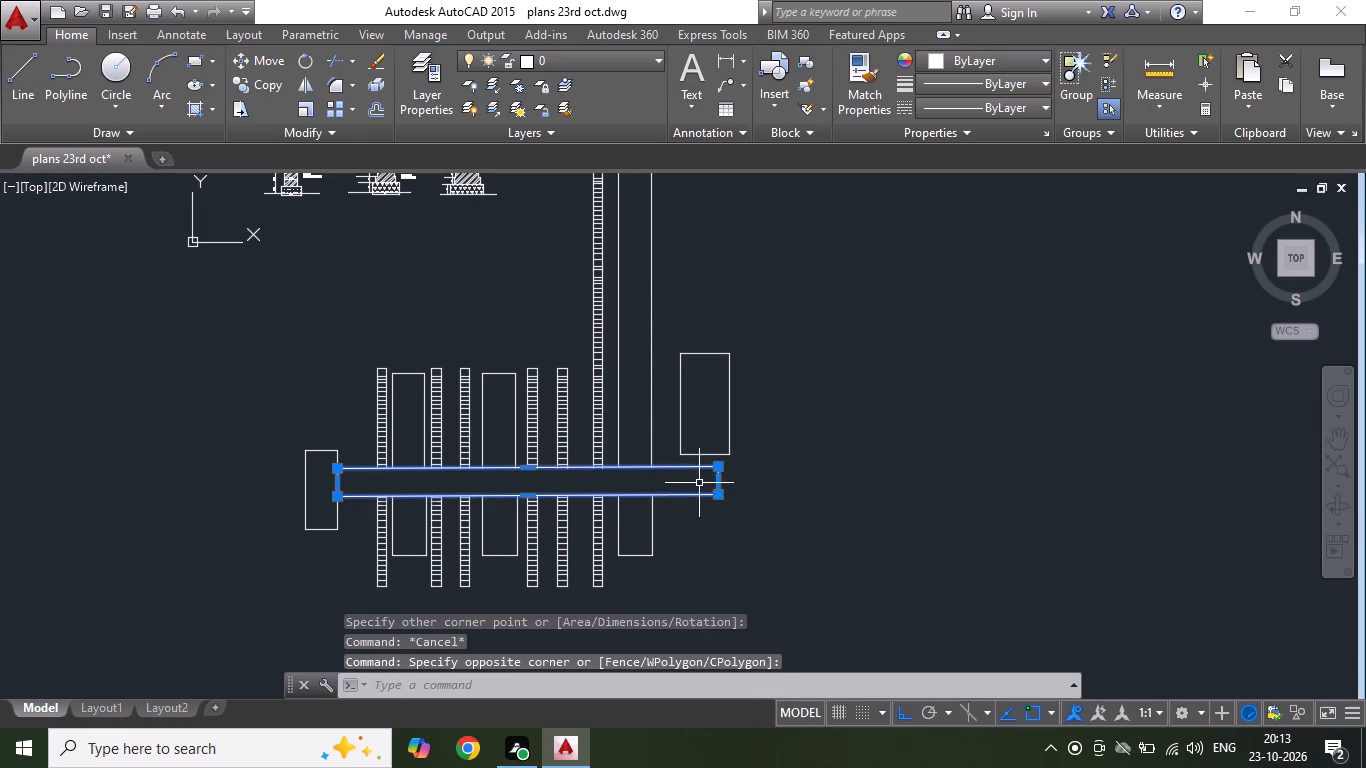
click(719, 481)
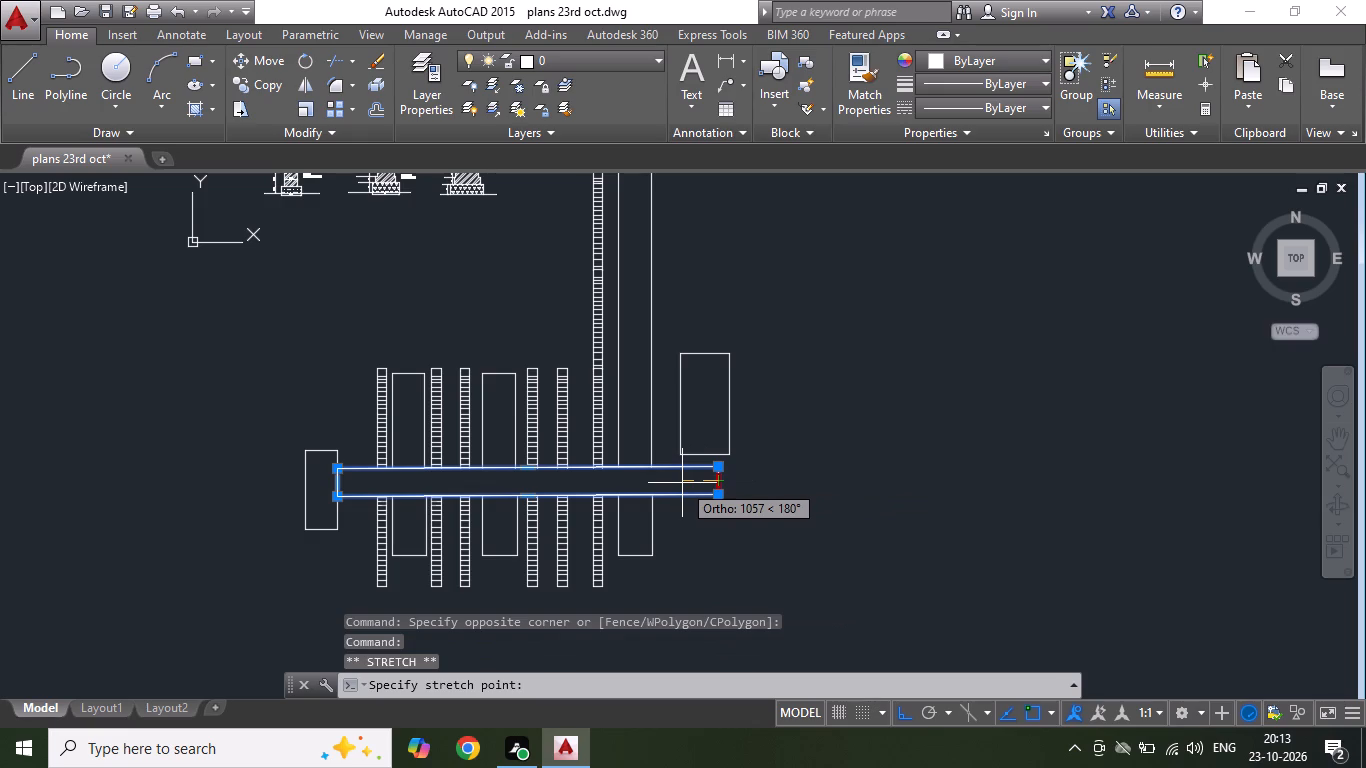
click(675, 484)
key(Escape)
Move the three wall section drawings horizontally to open space well to the right of the tall strips and end rectangle.
scroll(725, 516, down, 1)
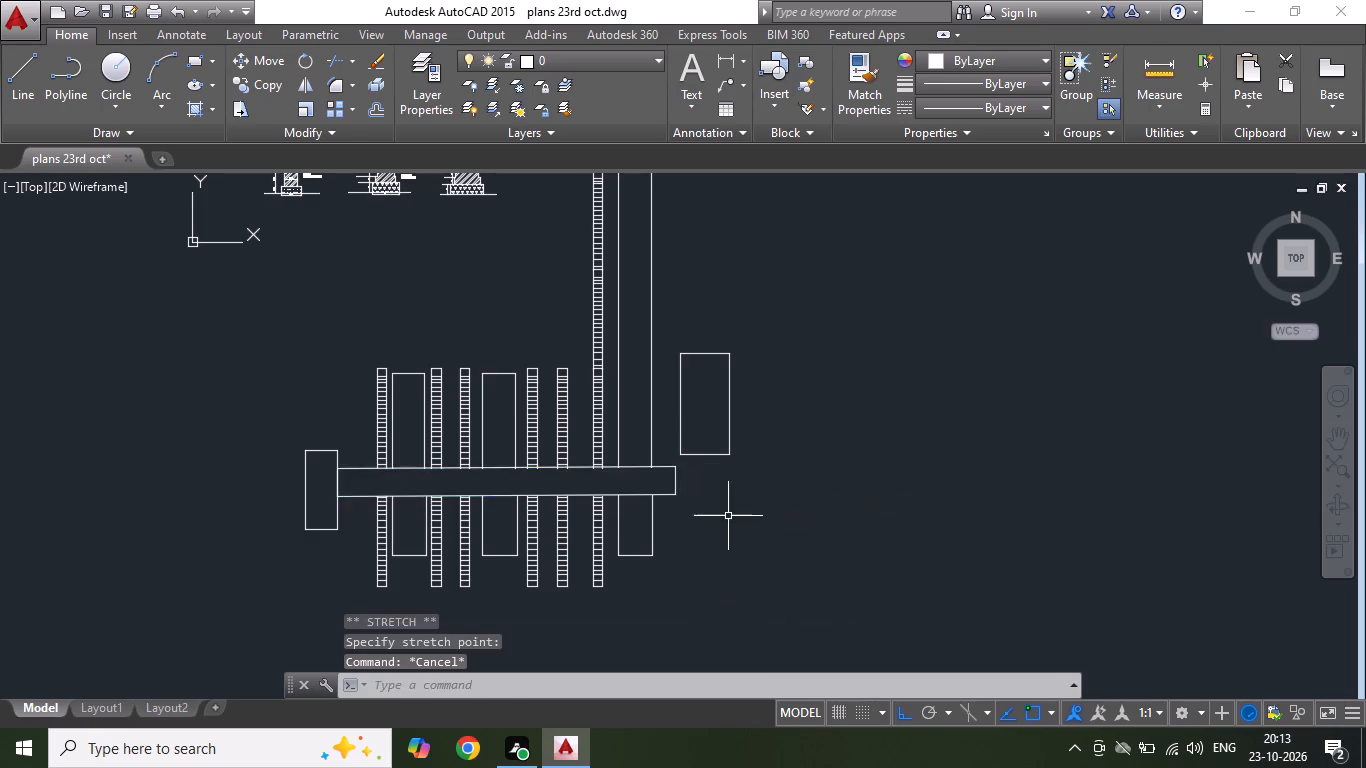
scroll(721, 516, down, 1)
scroll(725, 449, up, 2)
scroll(711, 502, down, 2)
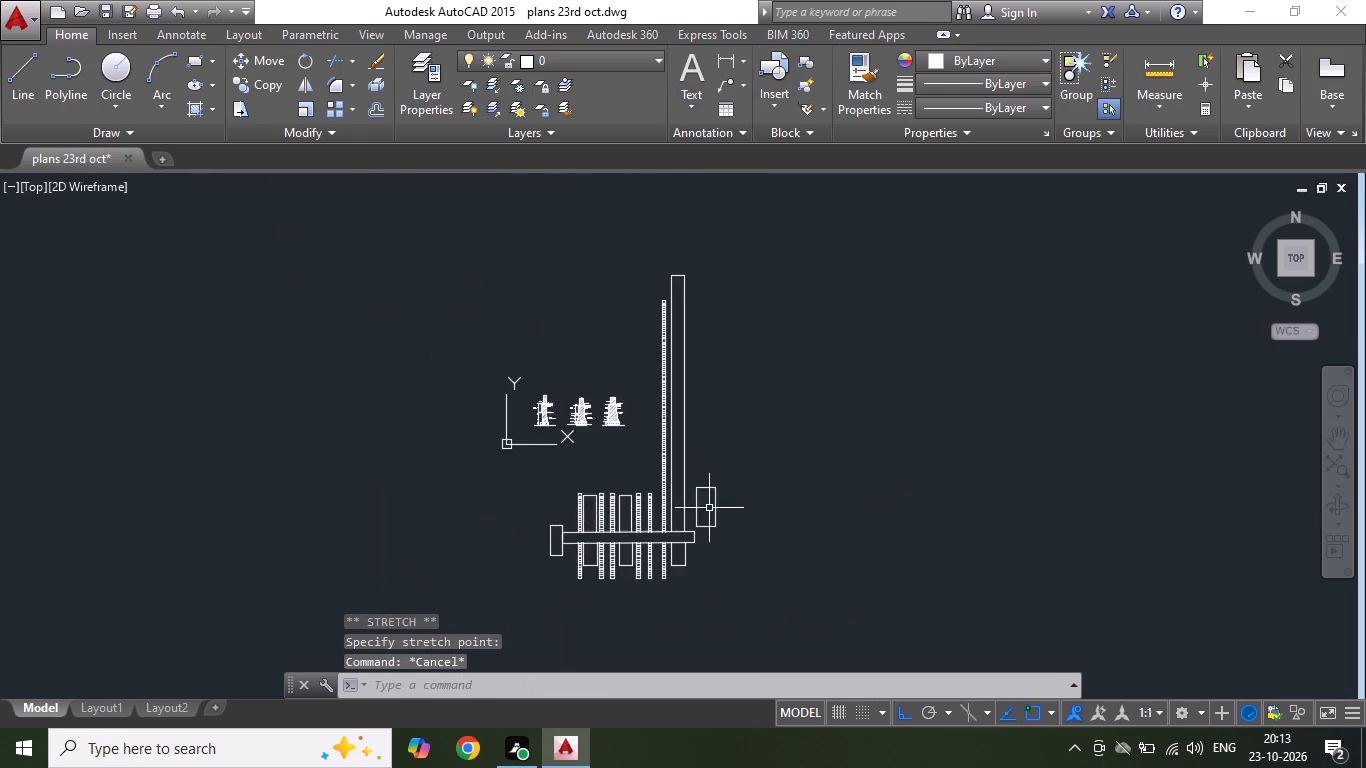
scroll(689, 437, up, 1)
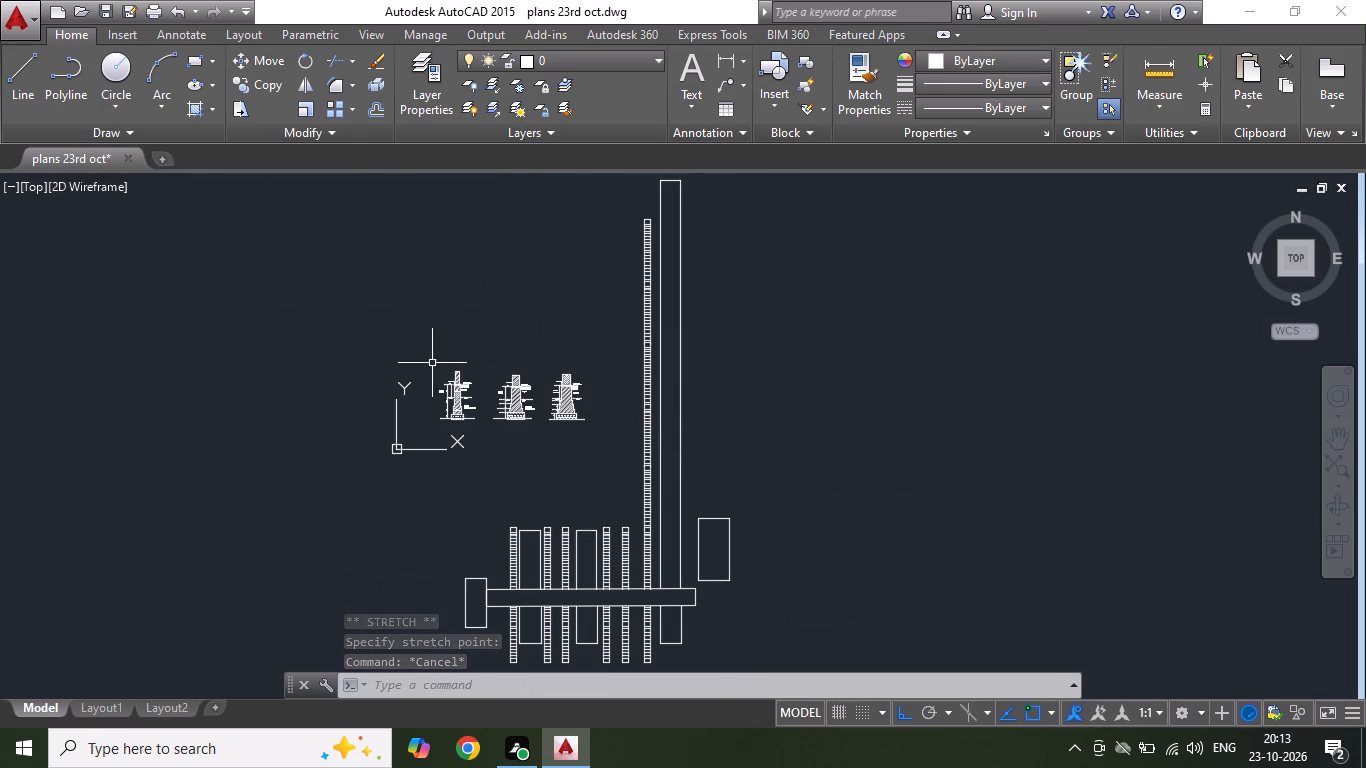
drag(432, 363, 450, 373)
click(610, 458)
right_click(541, 378)
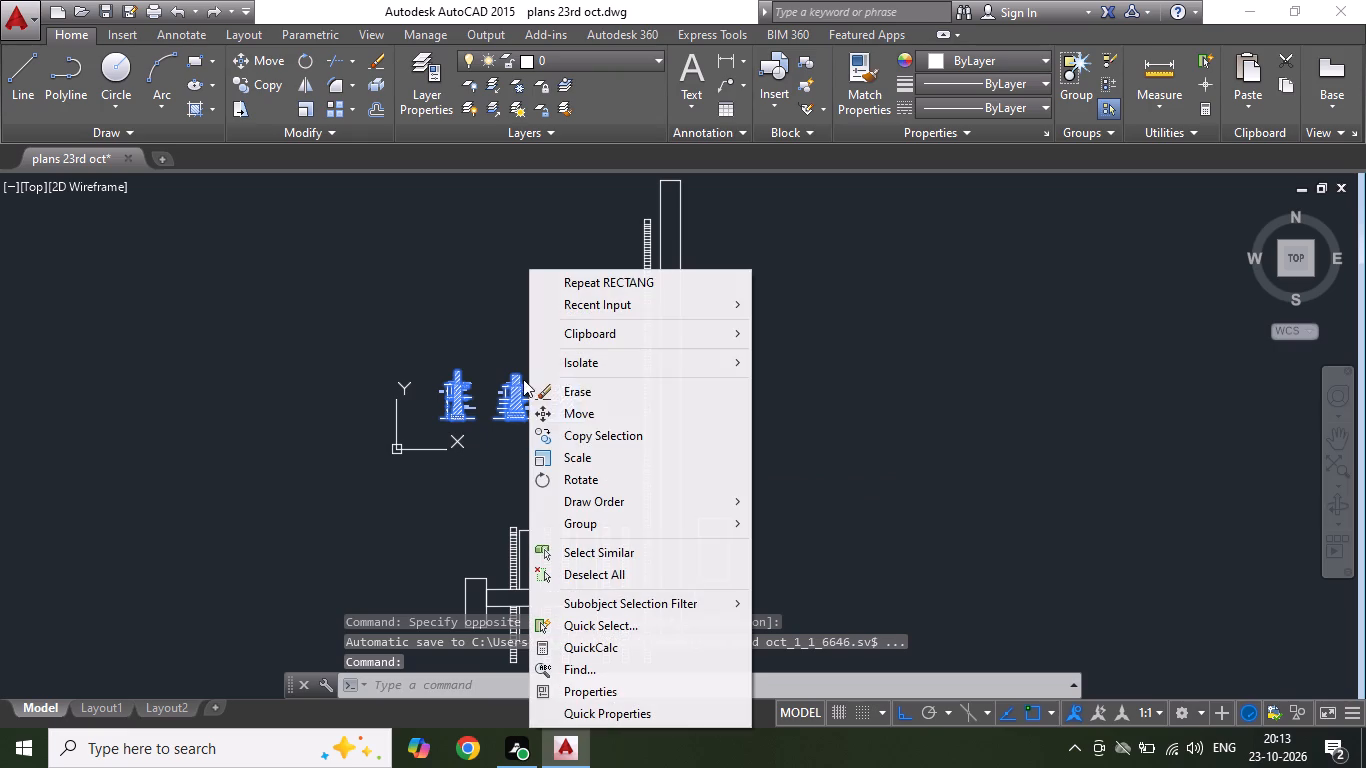
click(594, 419)
drag(550, 439, 574, 440)
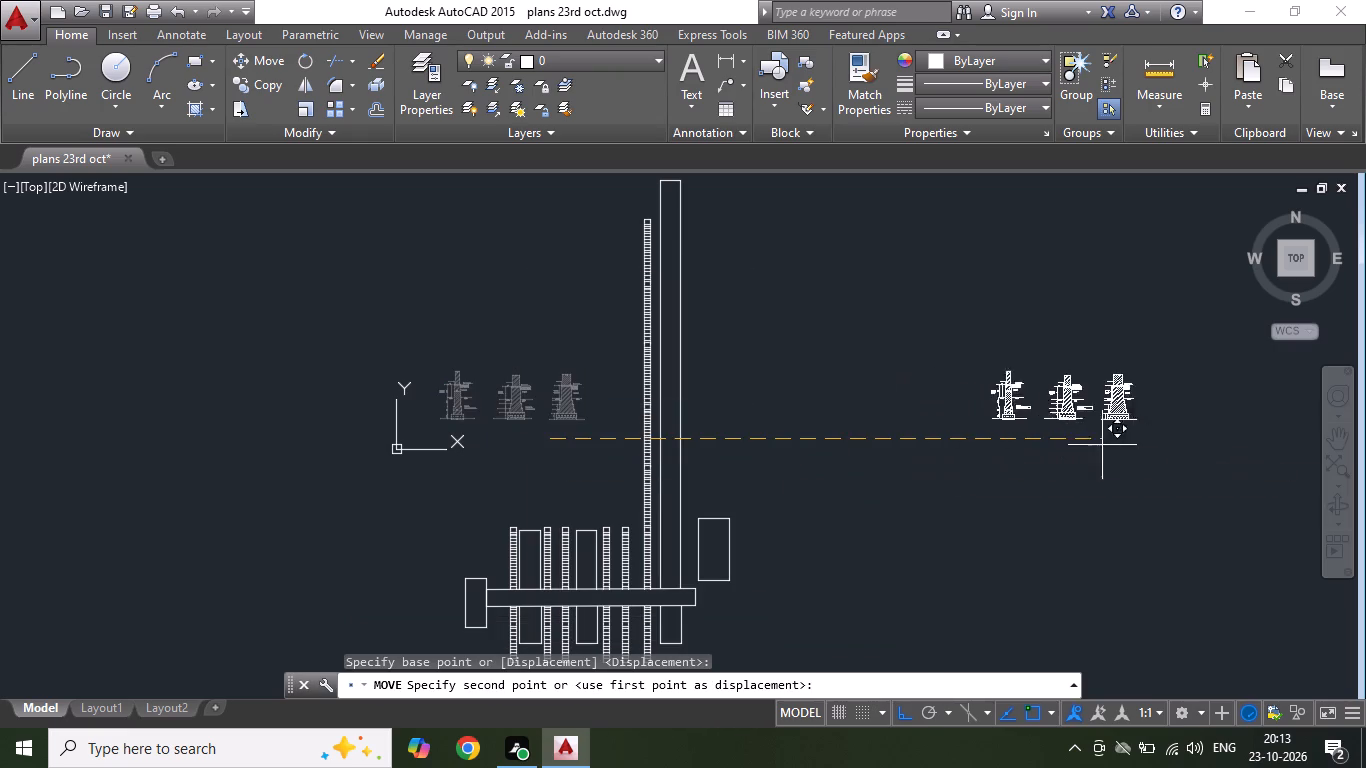
click(1144, 453)
key(Escape)
Copy the upper part of the tall ladder-like strip about 3570 units at 49°, with Ortho off, to the tall plain rectangle's right side.
scroll(799, 451, down, 1)
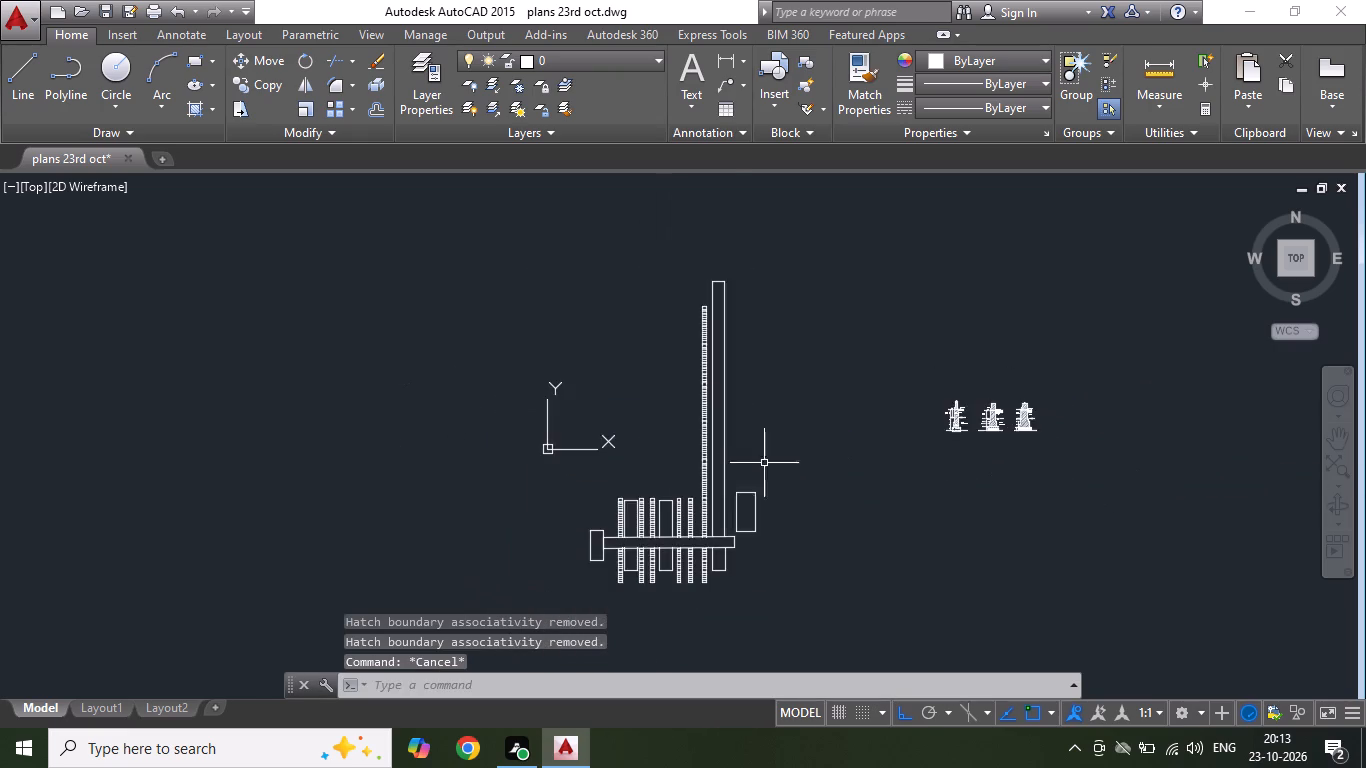
scroll(706, 504, up, 1)
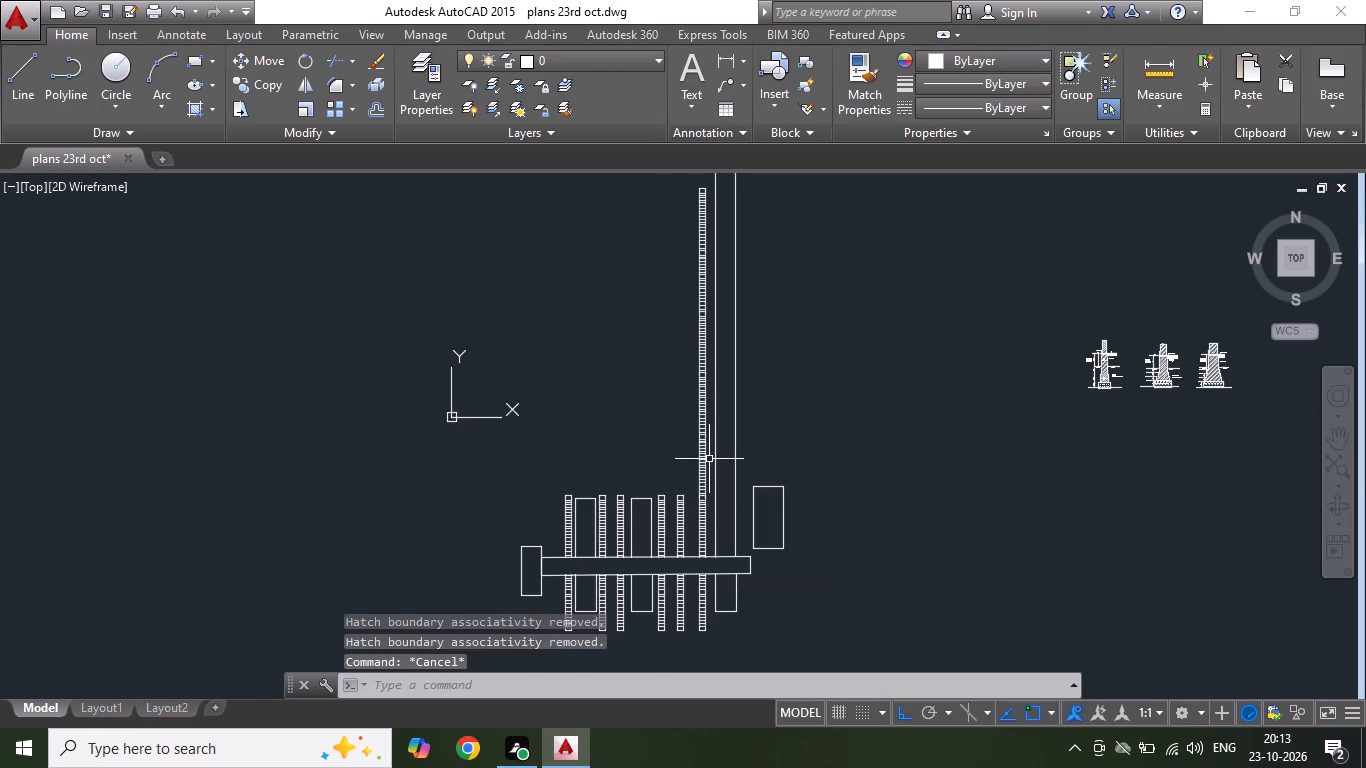
scroll(707, 492, down, 1)
scroll(747, 393, up, 1)
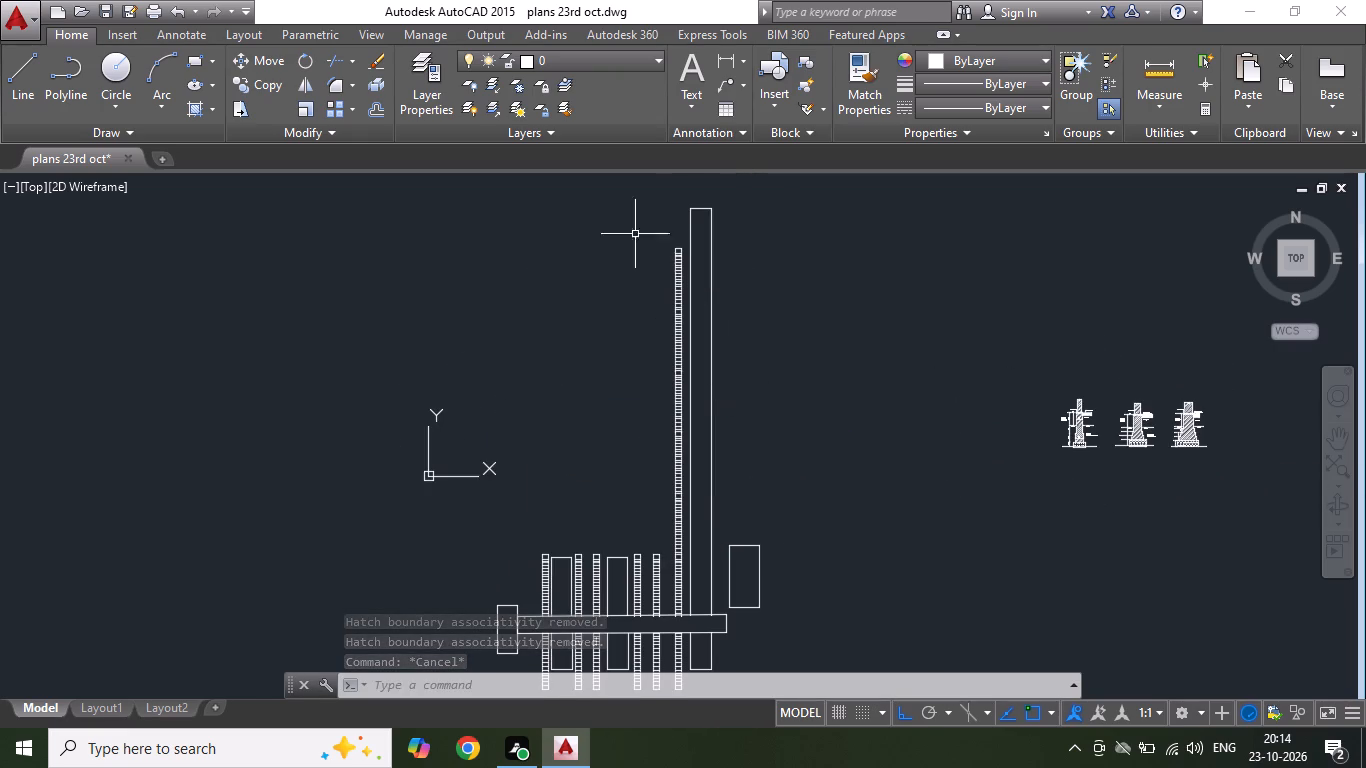
click(657, 240)
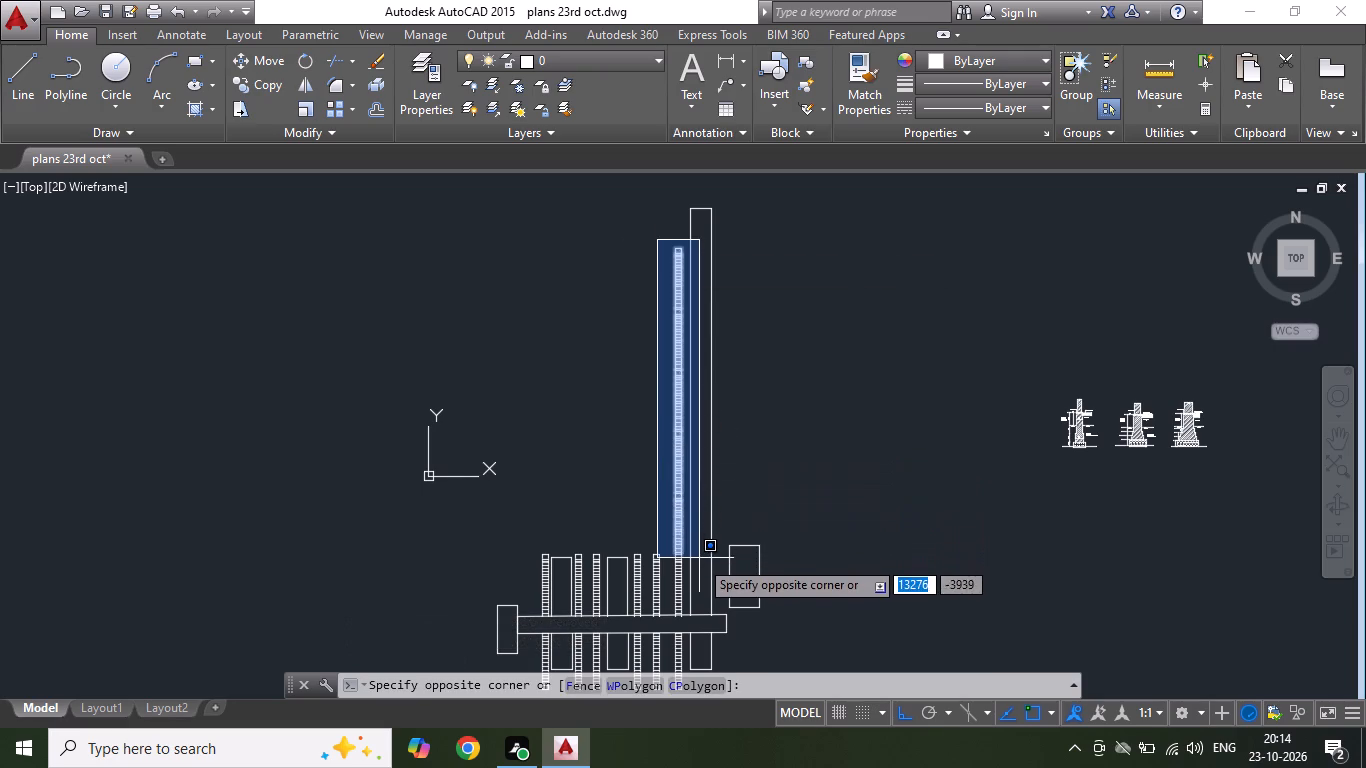
click(699, 559)
right_click(687, 499)
click(782, 206)
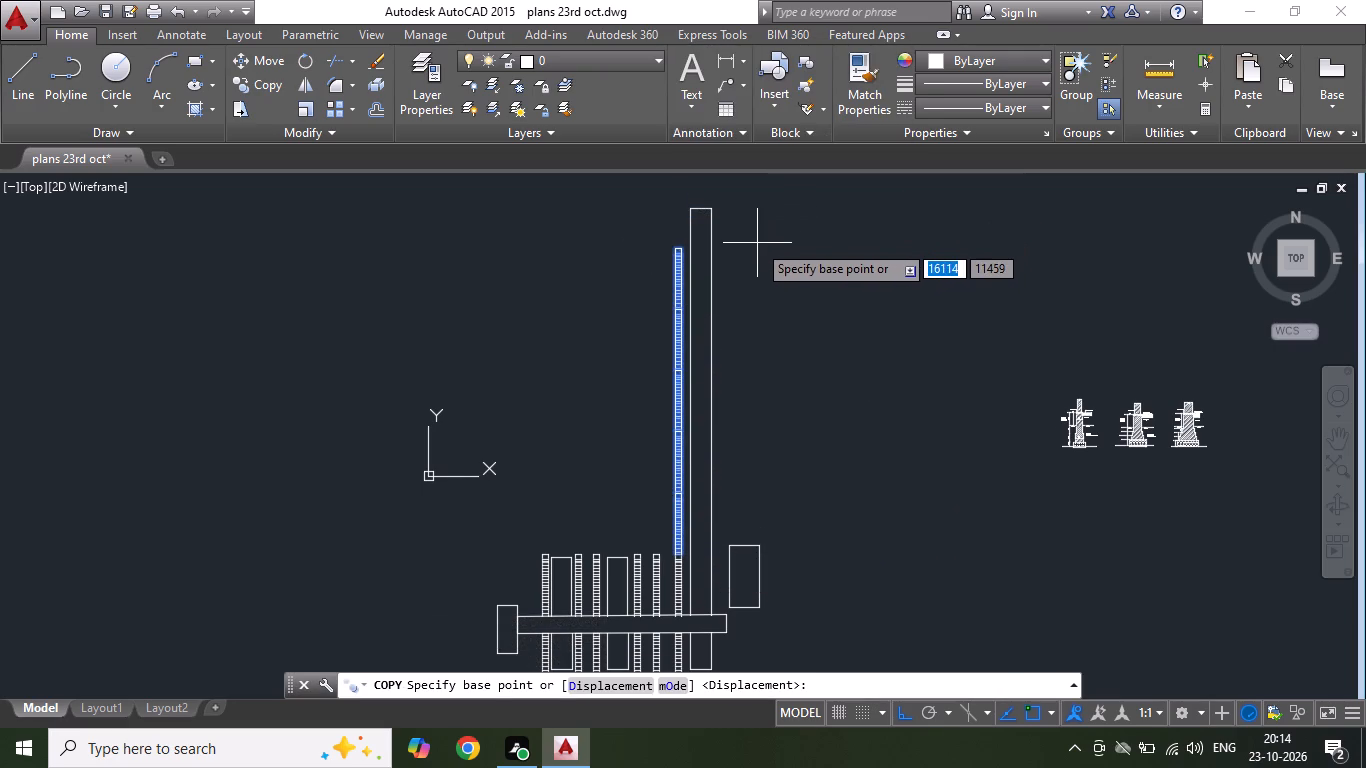
click(757, 243)
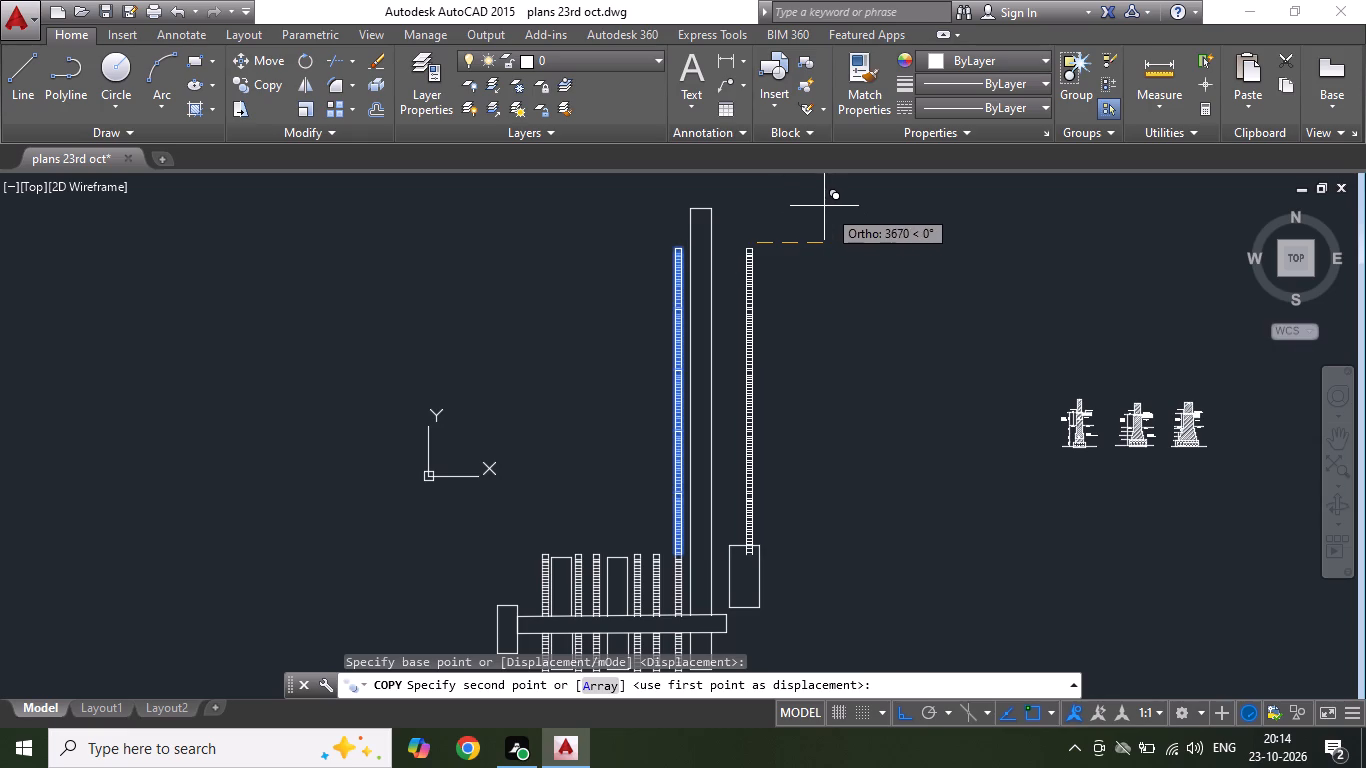
key(F8)
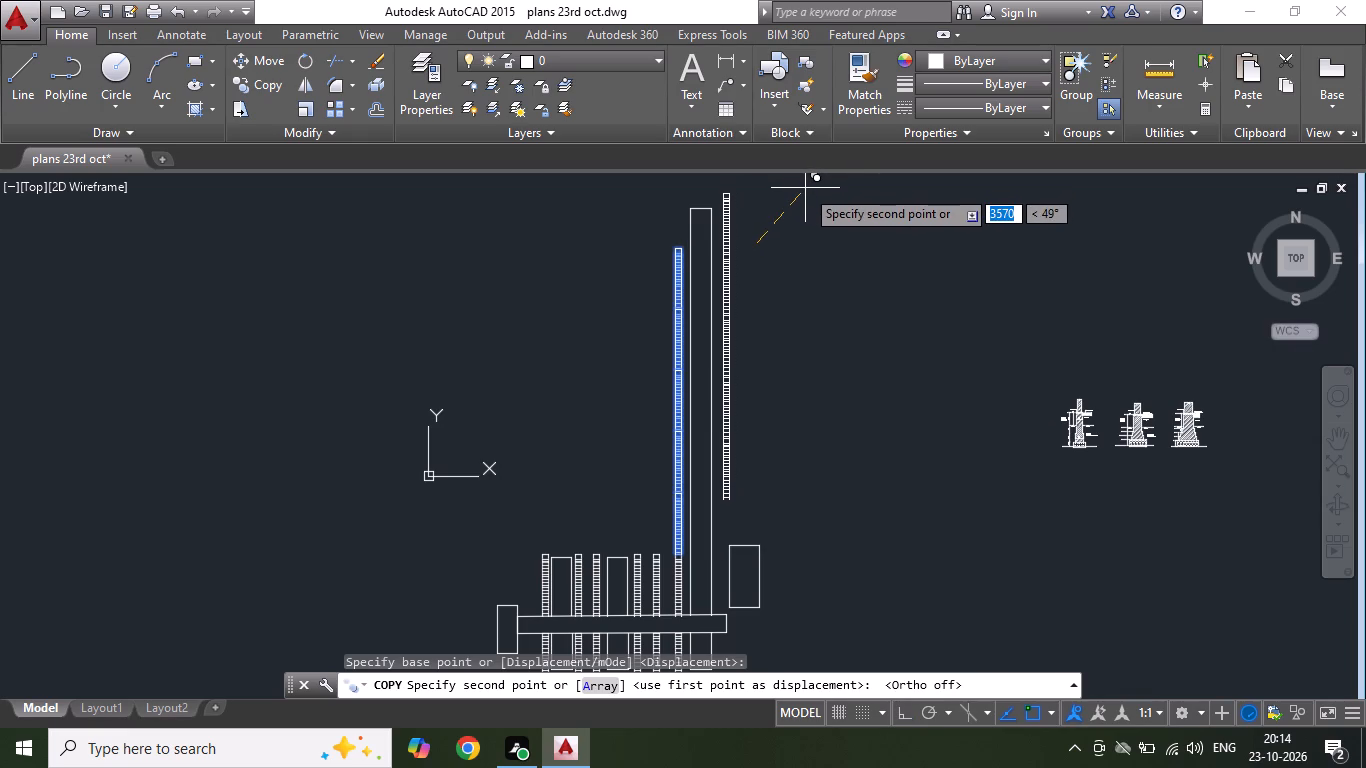
click(805, 188)
key(Escape)
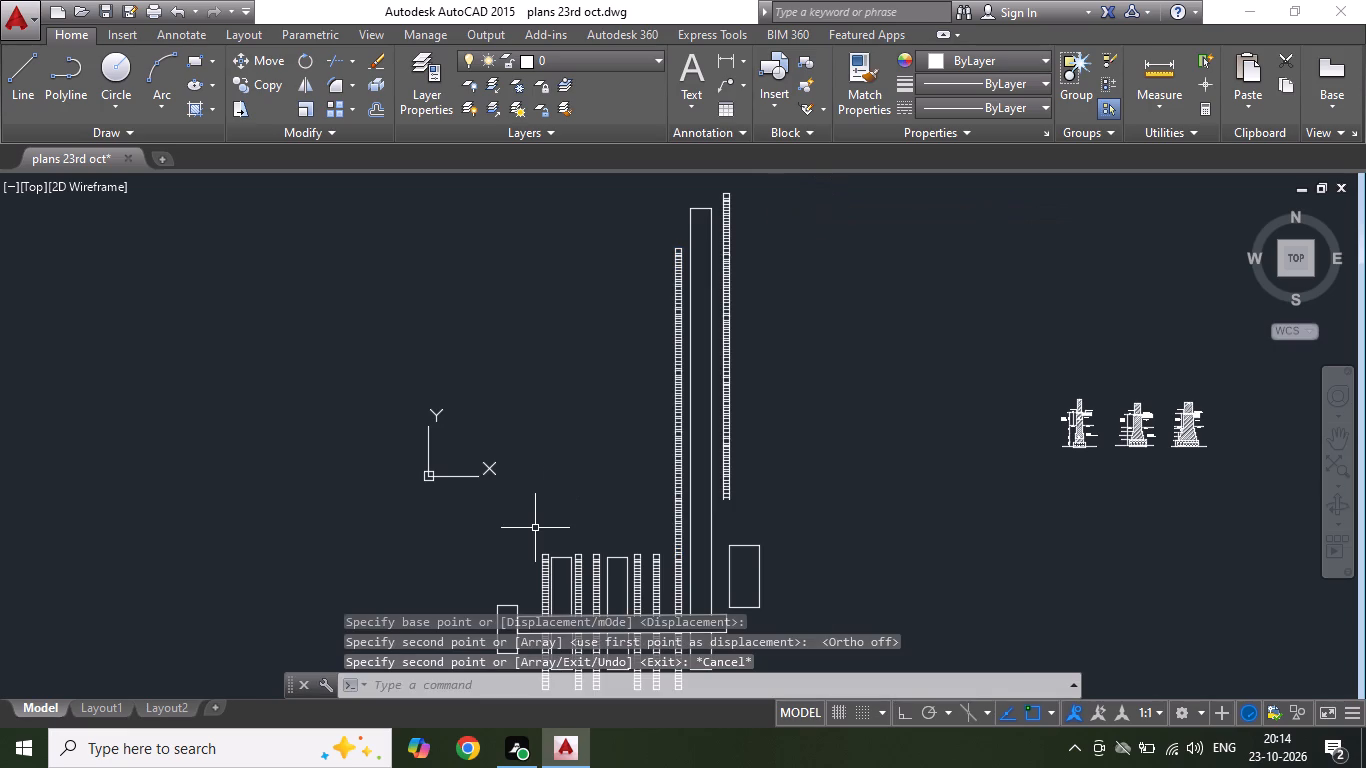
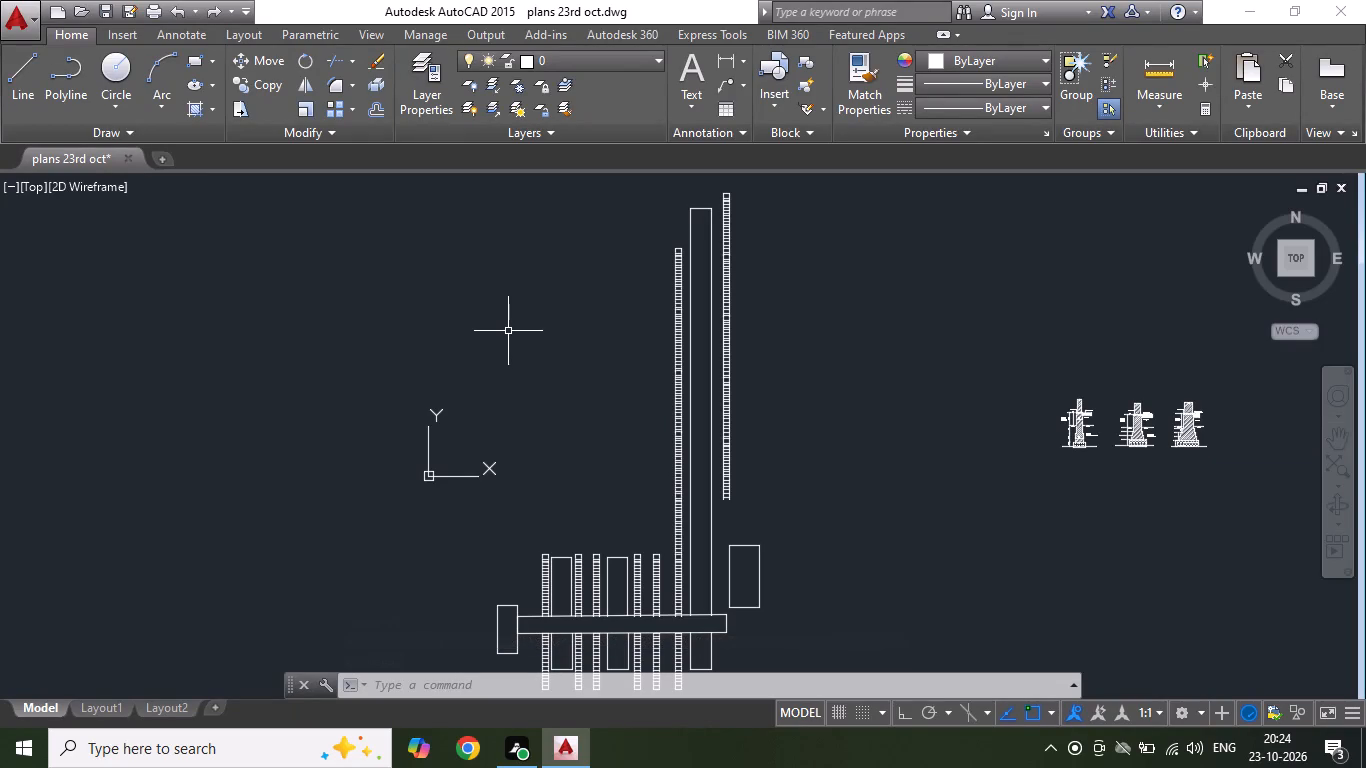
Erase the entire layout of bar, ladder-like strips, plain rectangles and end rectangles, leaving out the three wall section drawings.
scroll(736, 421, down, 2)
drag(518, 254, 526, 263)
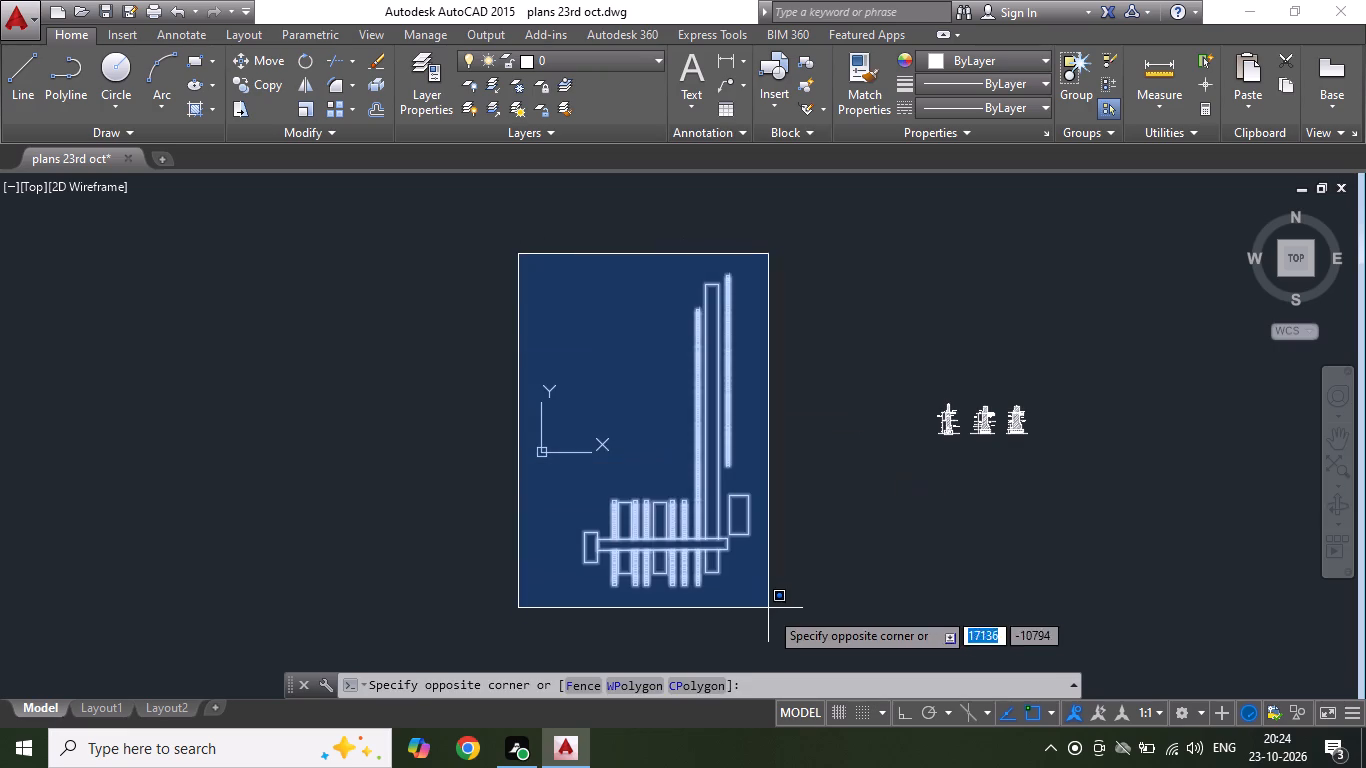
click(779, 615)
key(Delete)
Save the drawing.
scroll(1004, 434, up, 2)
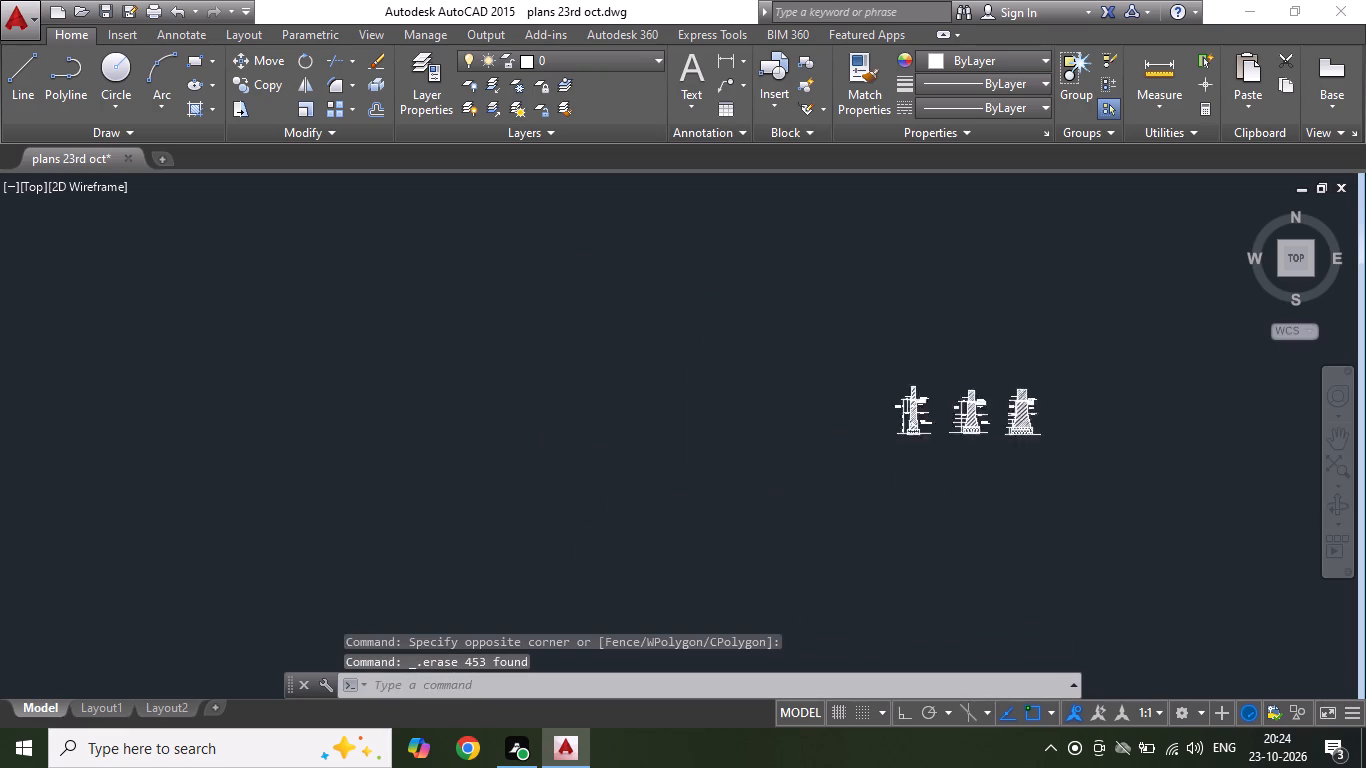
scroll(1027, 423, up, 3)
scroll(1013, 415, down, 4)
scroll(1015, 306, up, 3)
key(ctrl+s)
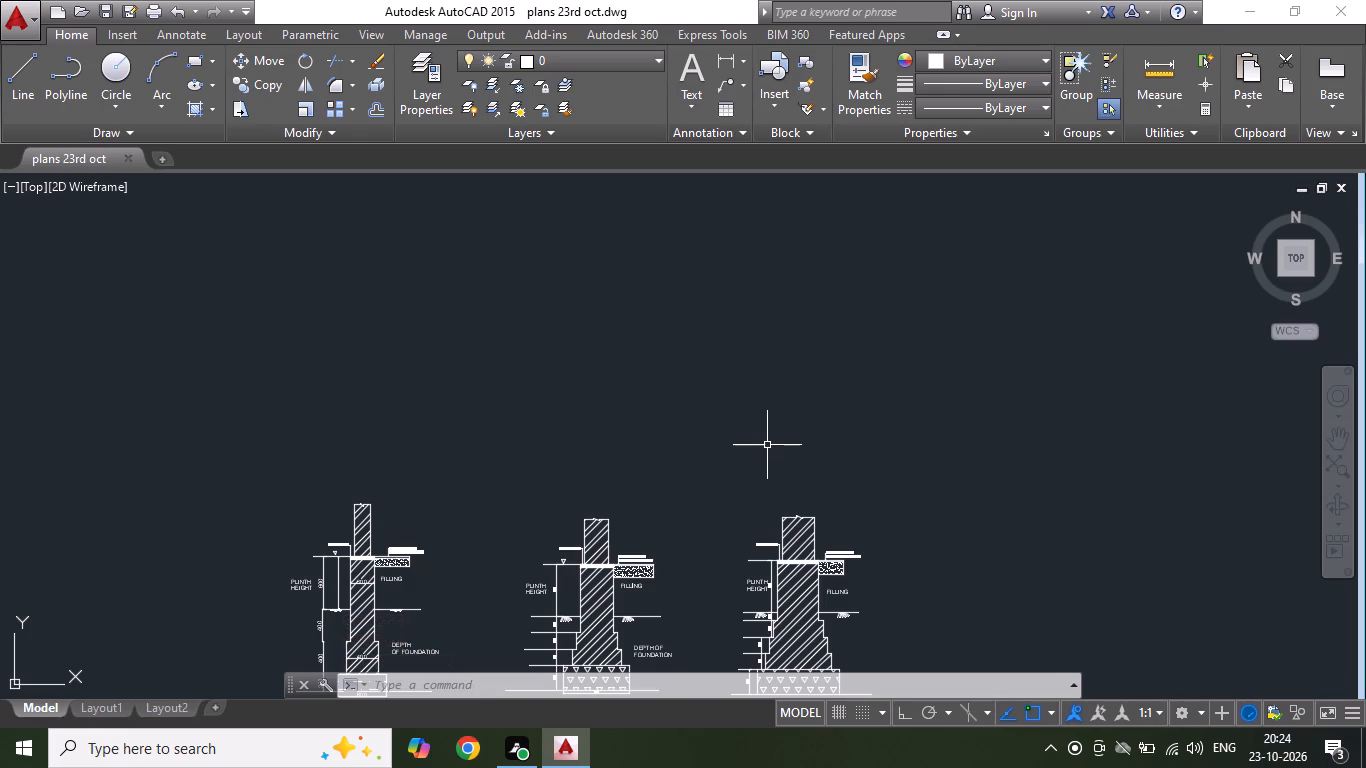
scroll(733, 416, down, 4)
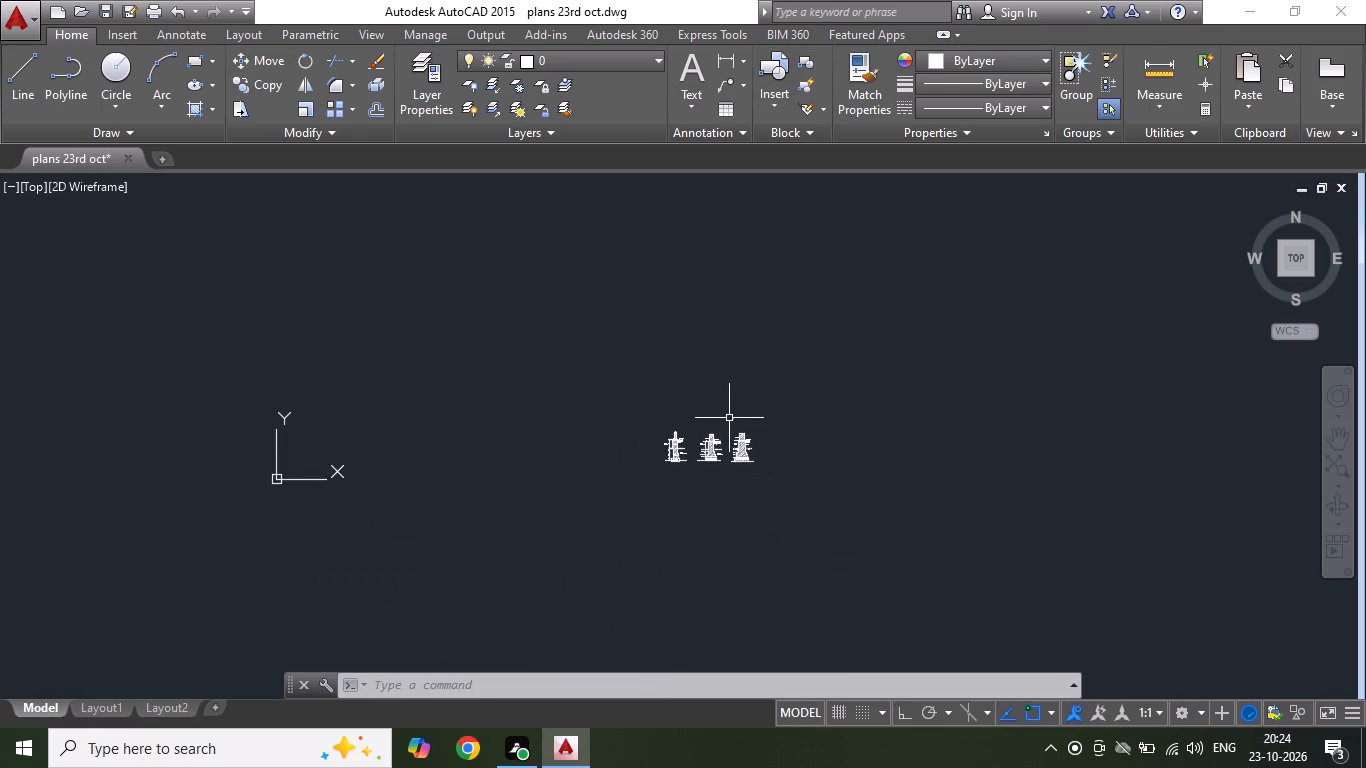
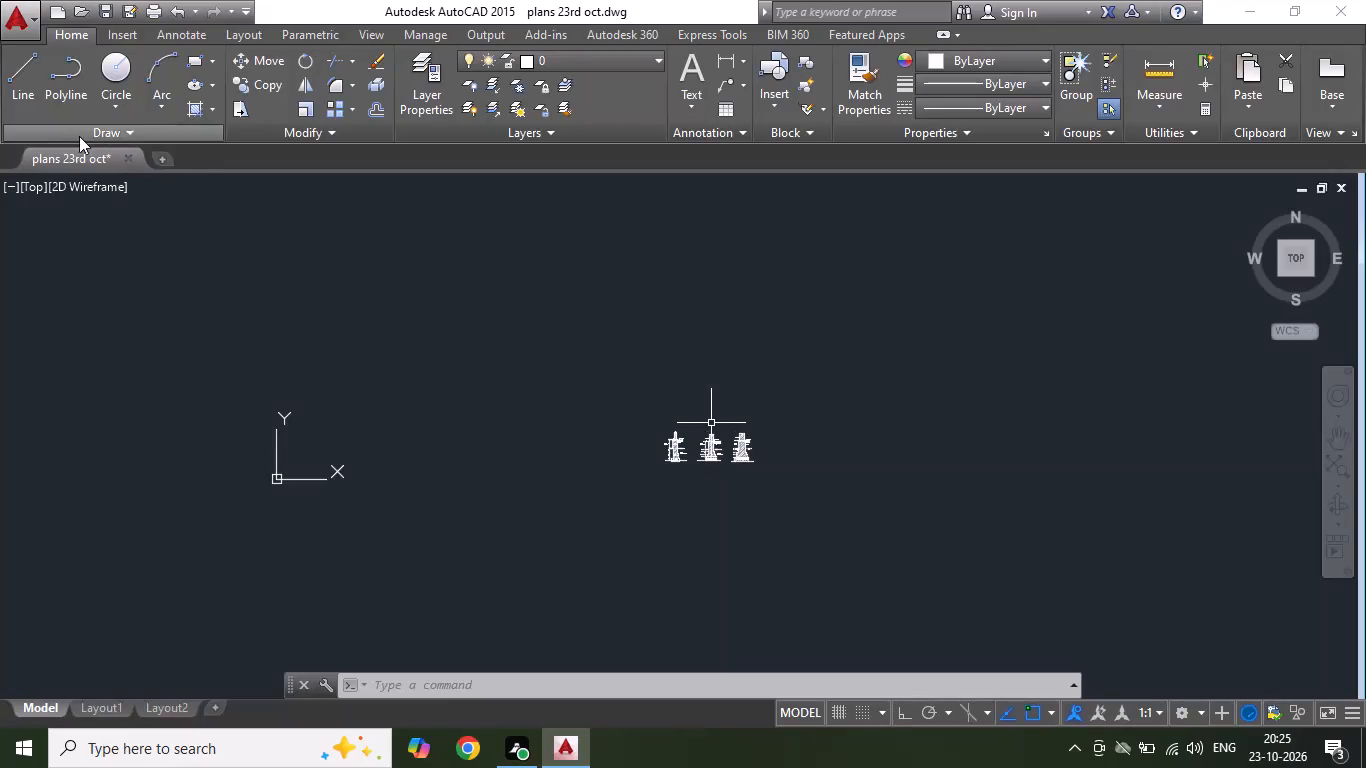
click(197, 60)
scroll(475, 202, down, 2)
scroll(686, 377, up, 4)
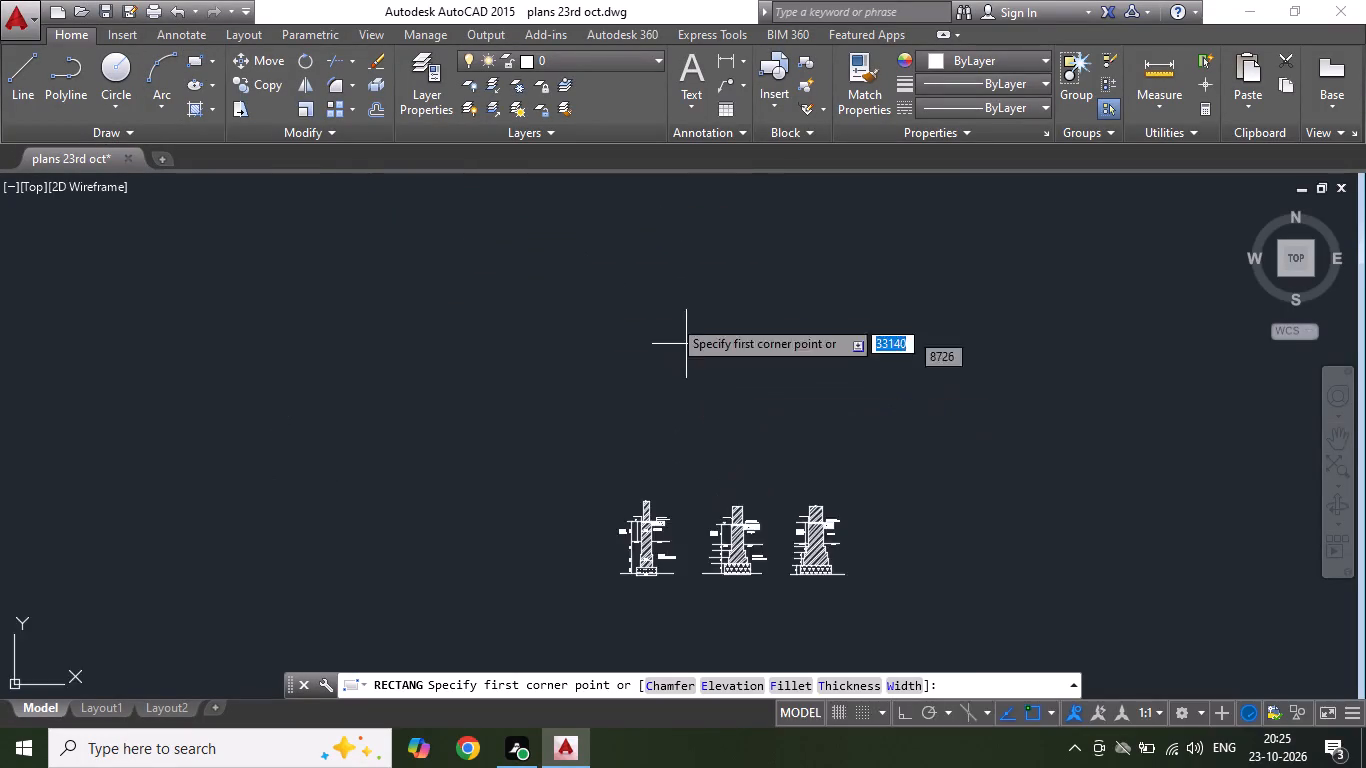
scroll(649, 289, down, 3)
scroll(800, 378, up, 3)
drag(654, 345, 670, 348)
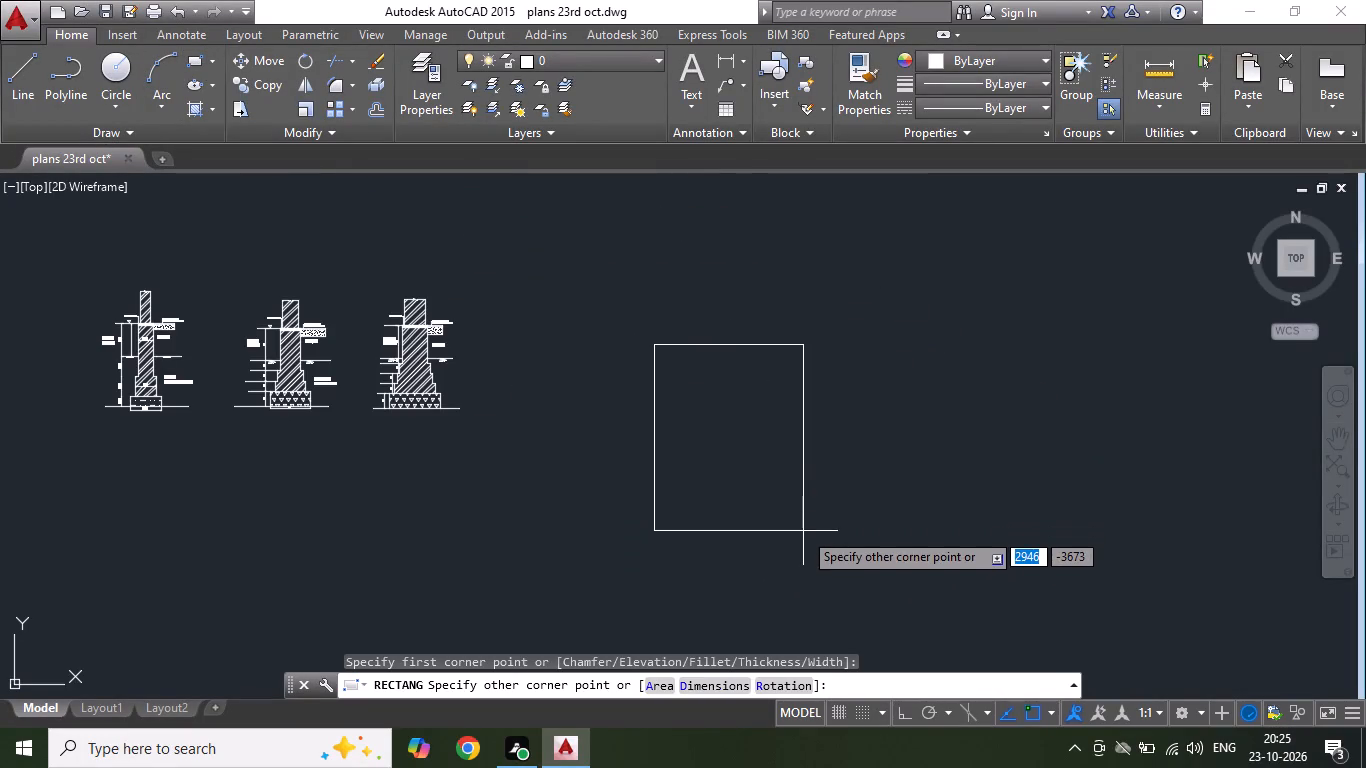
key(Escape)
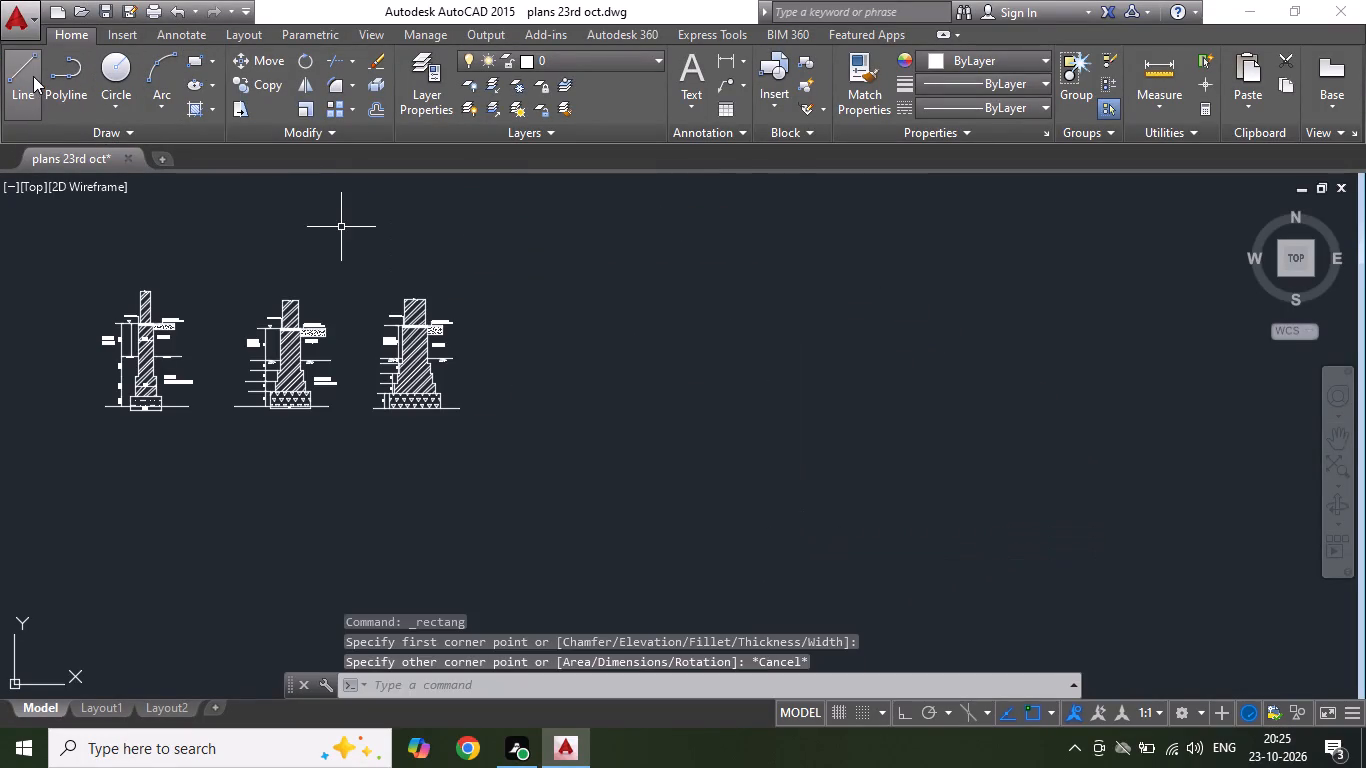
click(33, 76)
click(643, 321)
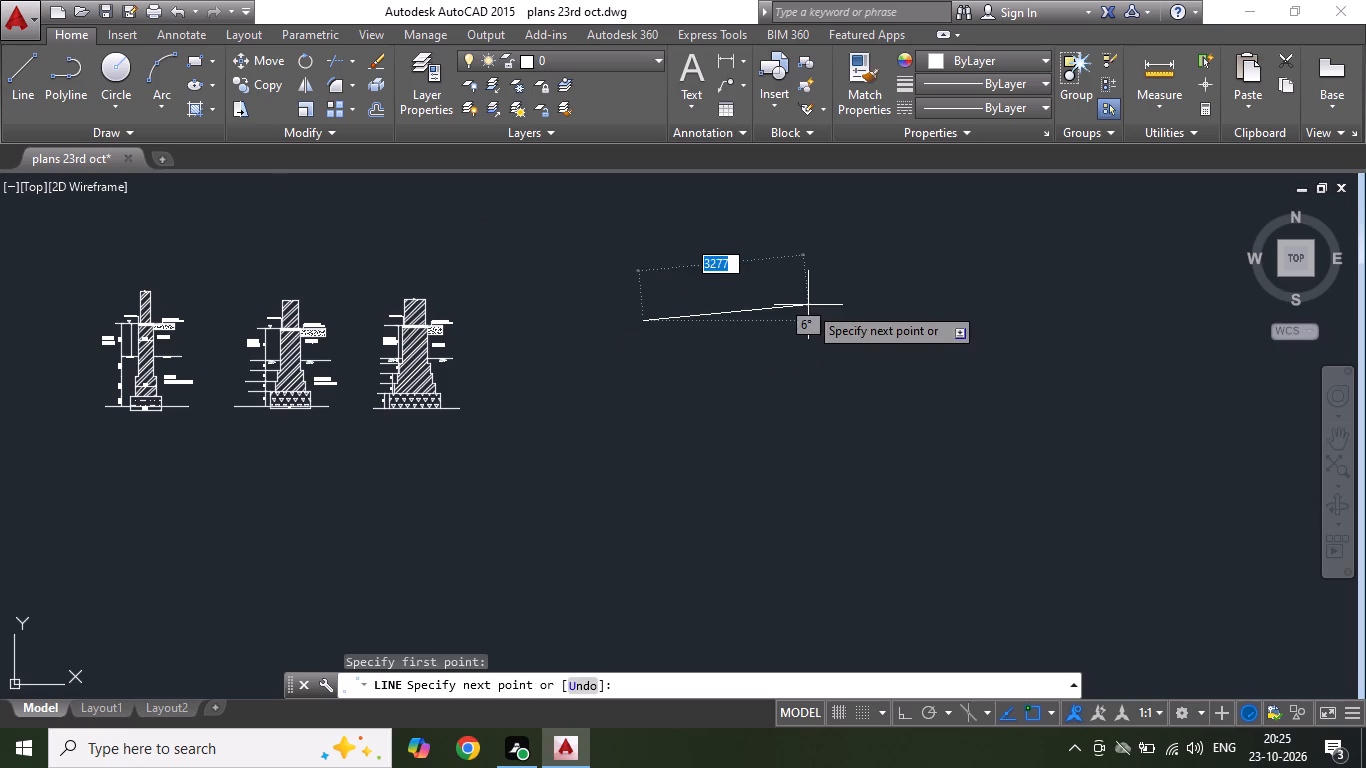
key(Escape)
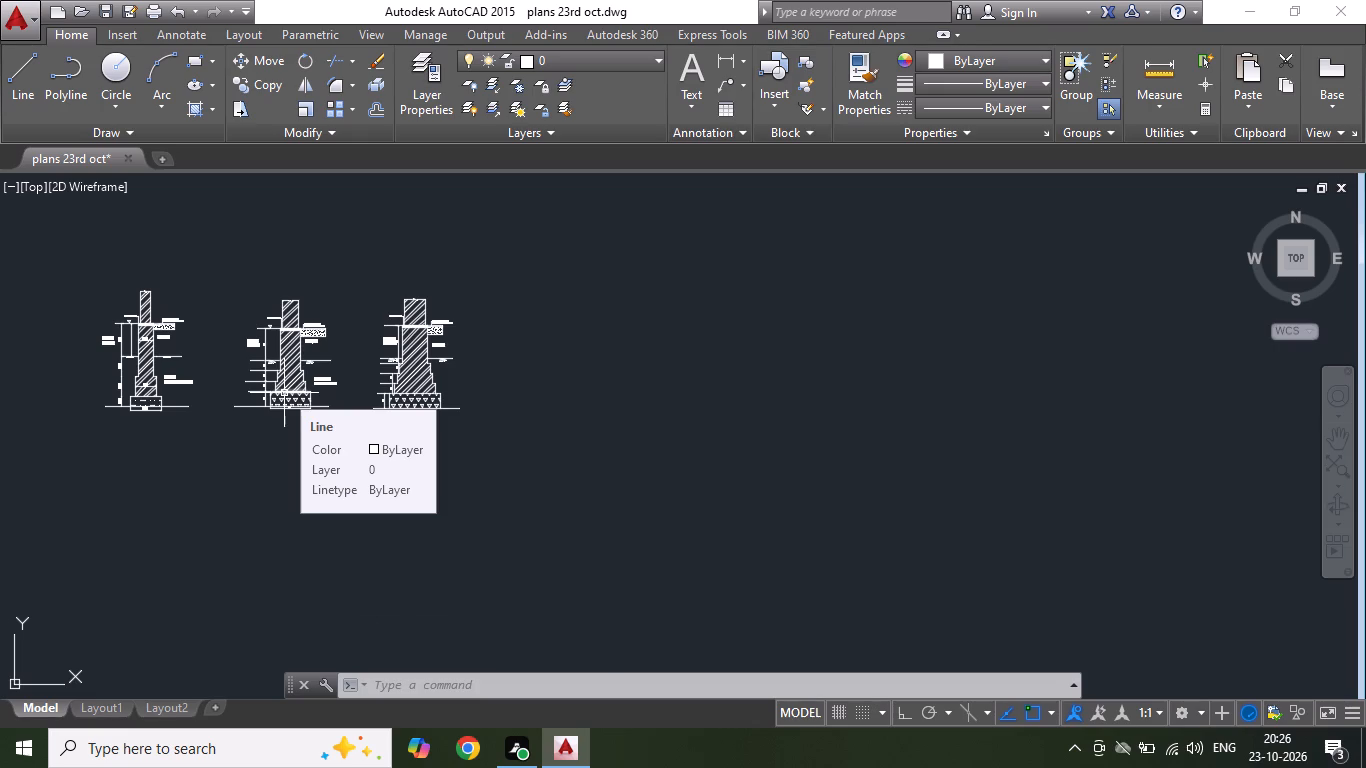
Draw a 1000-long horizontal line in the empty area beside the three wall sections, with Ortho on.
click(15, 80)
drag(611, 411, 654, 409)
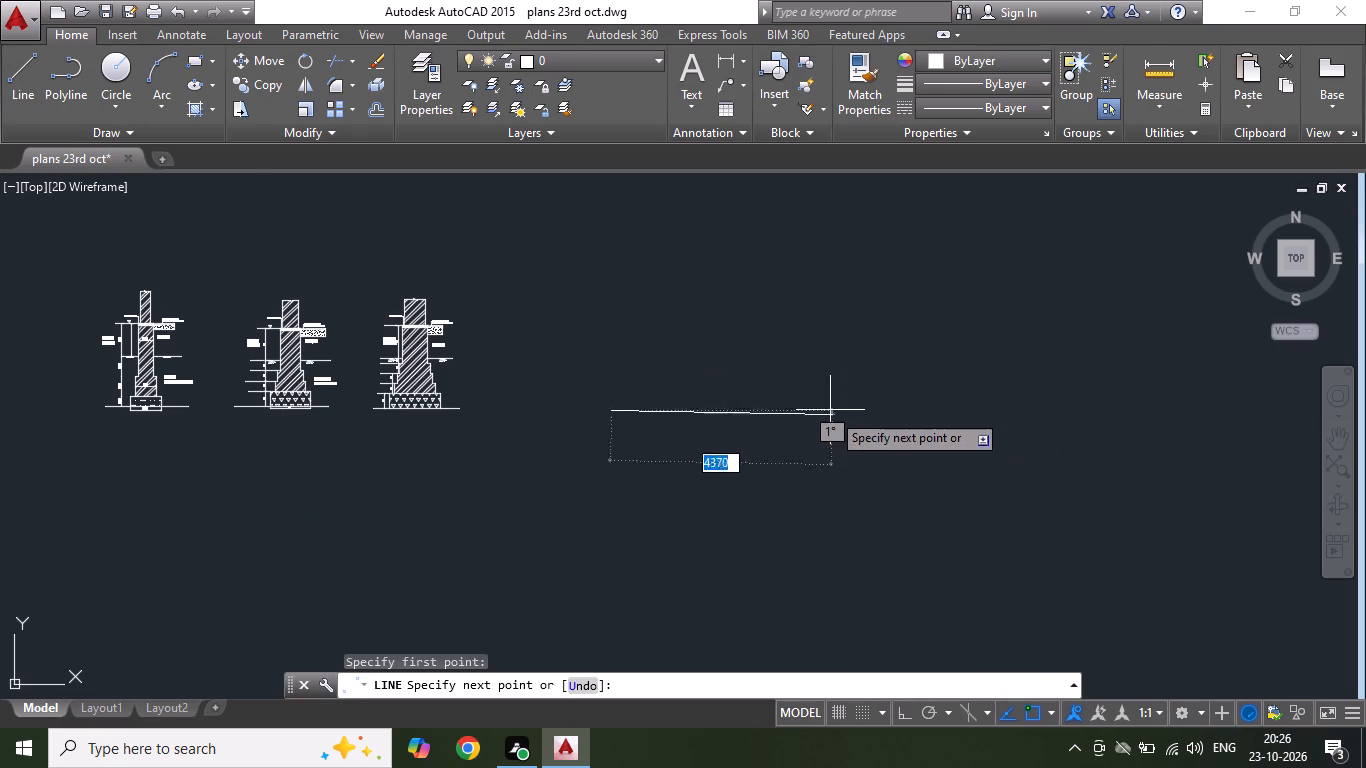
key(F8)
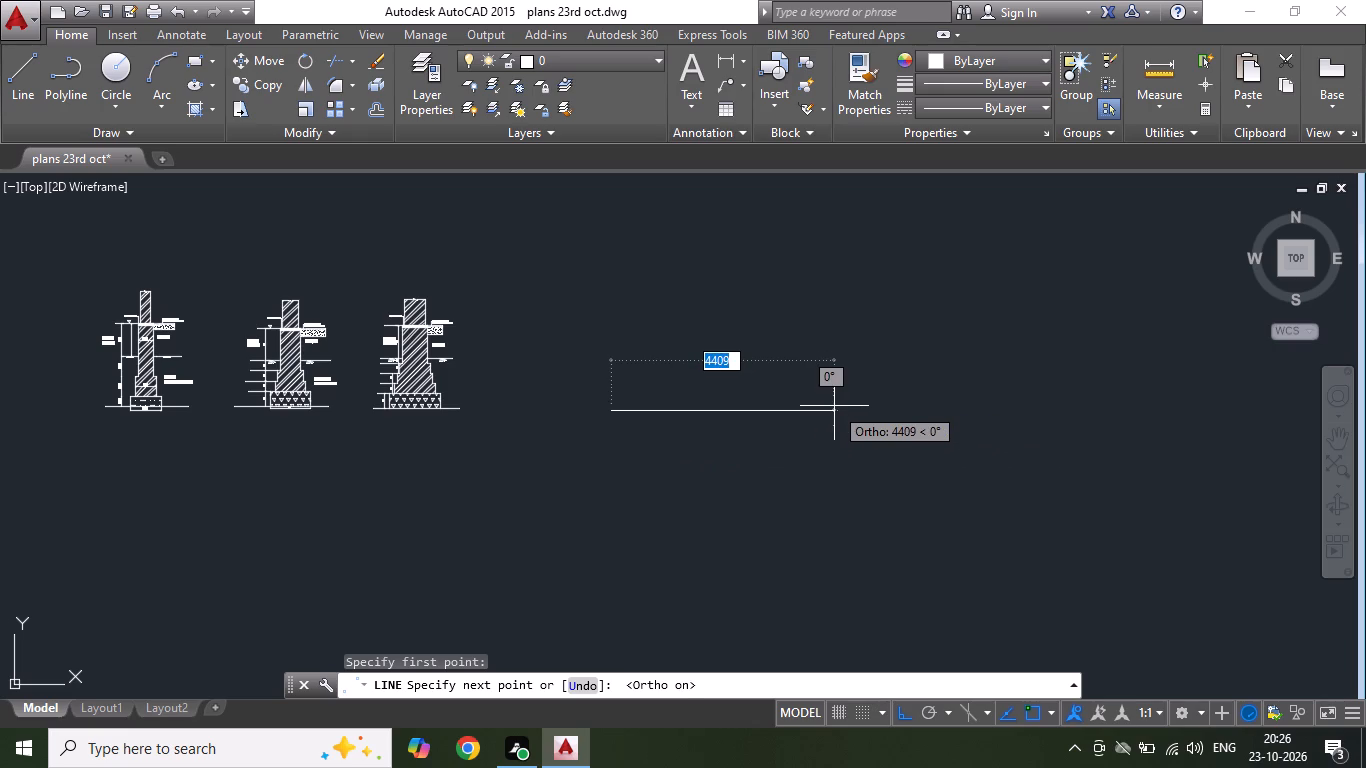
text(1000)
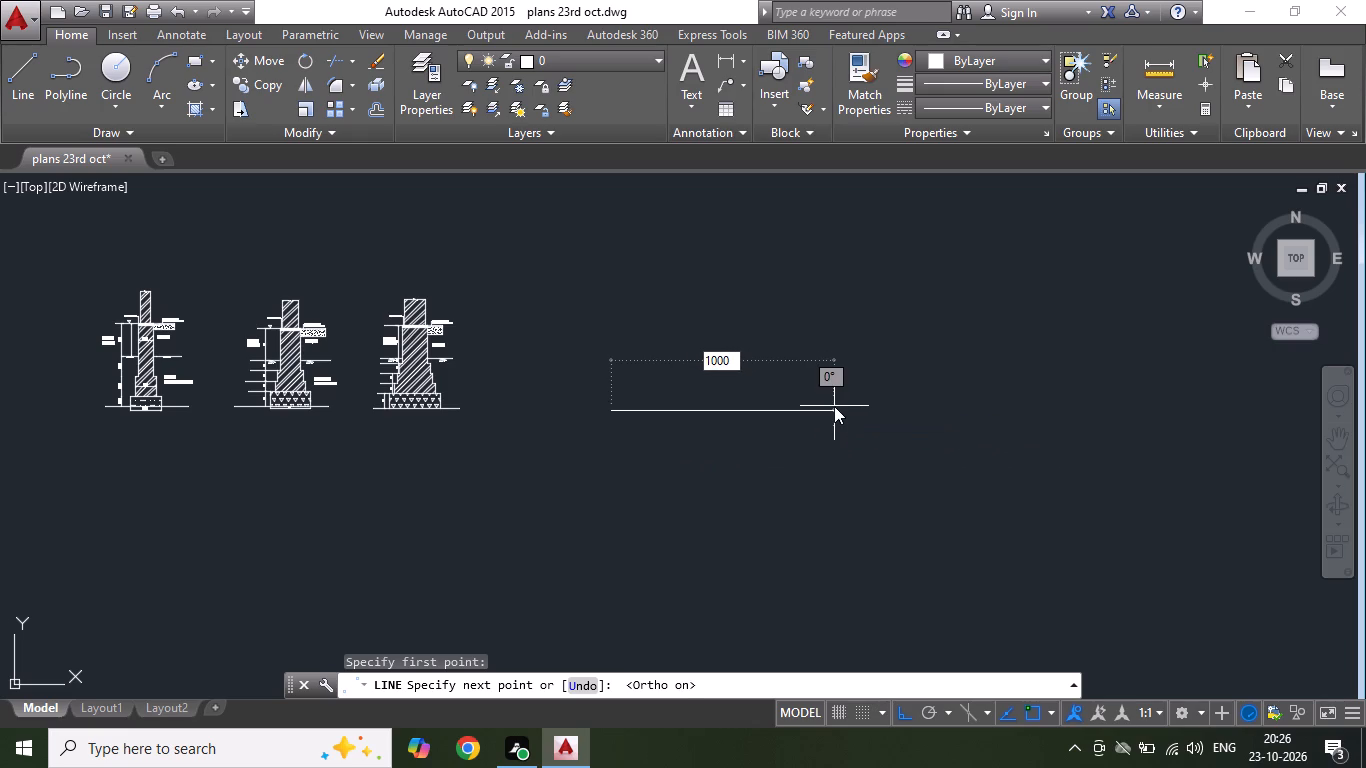
key(Return)
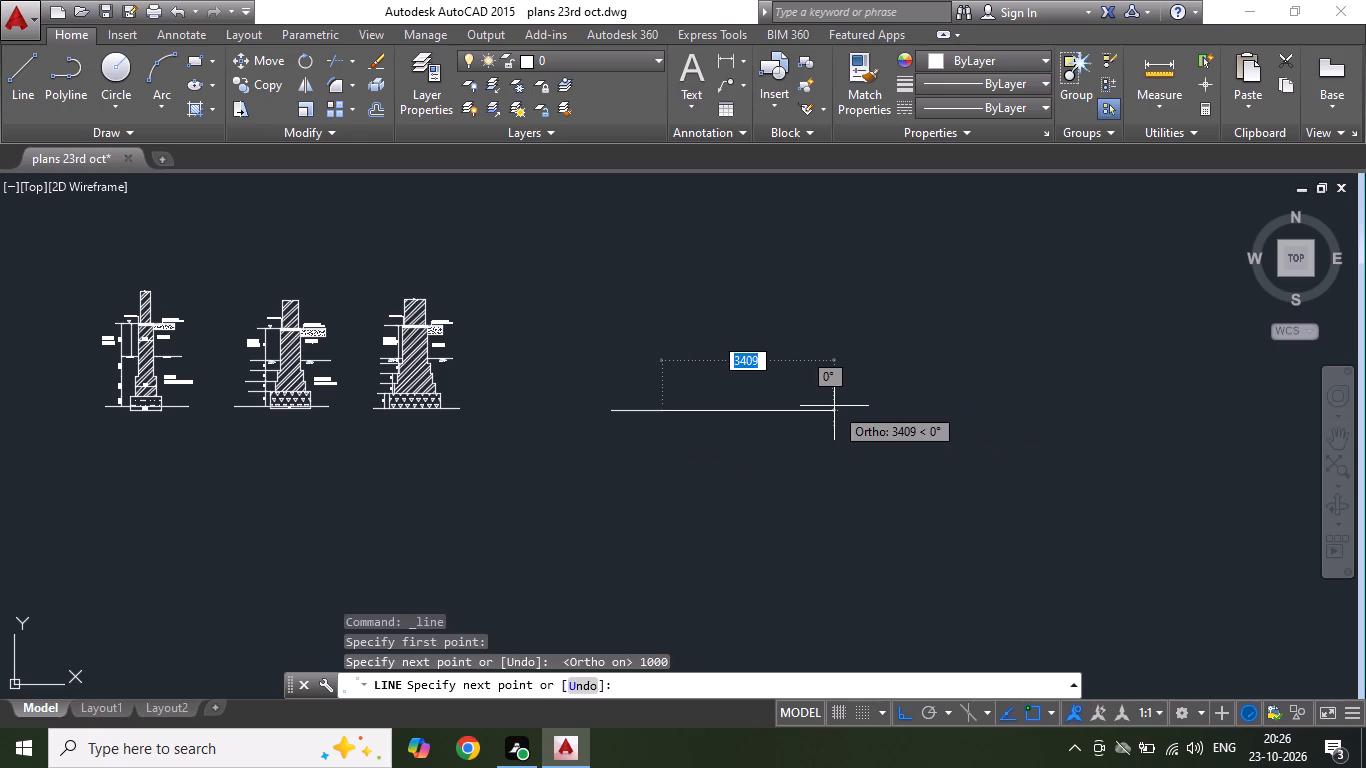
key(Escape)
Complete a 1000 by 300 rectangle above the horizontal line with connected lines from its left end.
scroll(612, 412, up, 3)
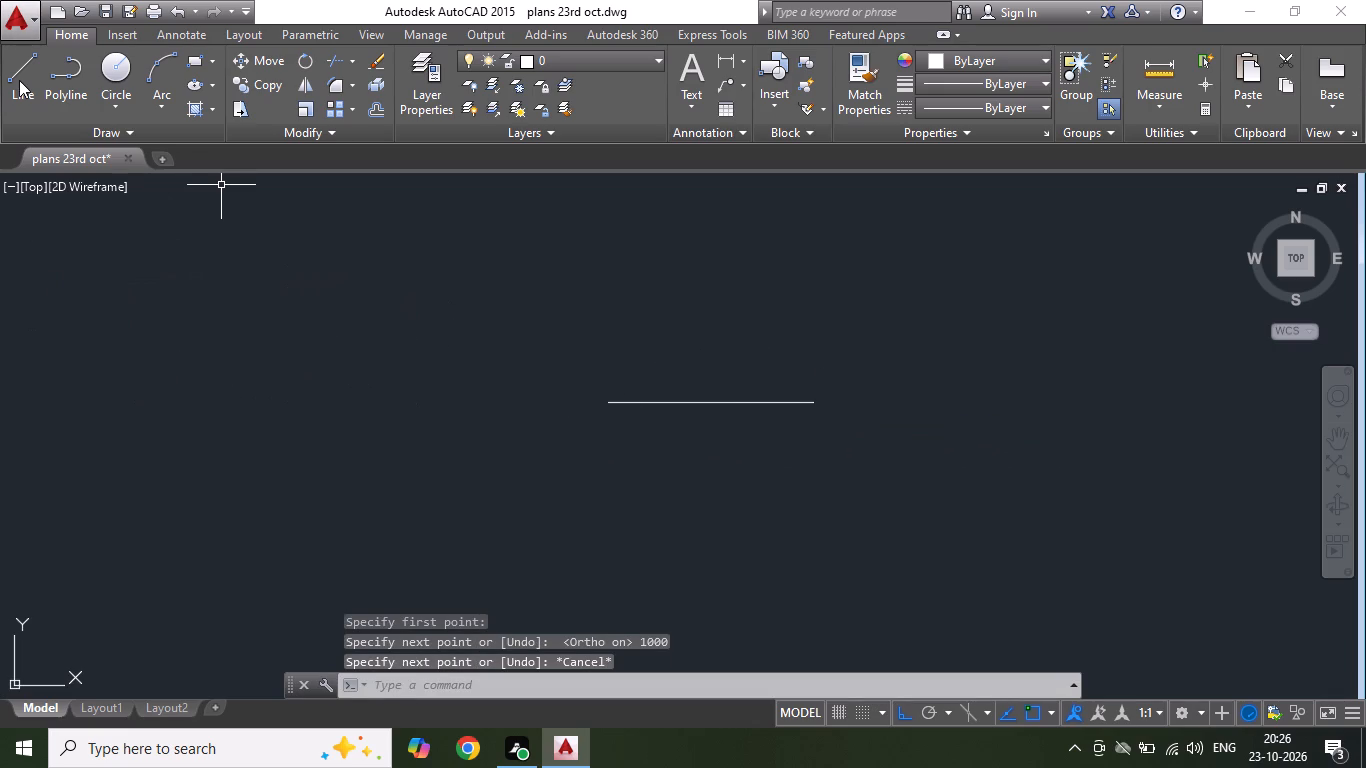
click(19, 80)
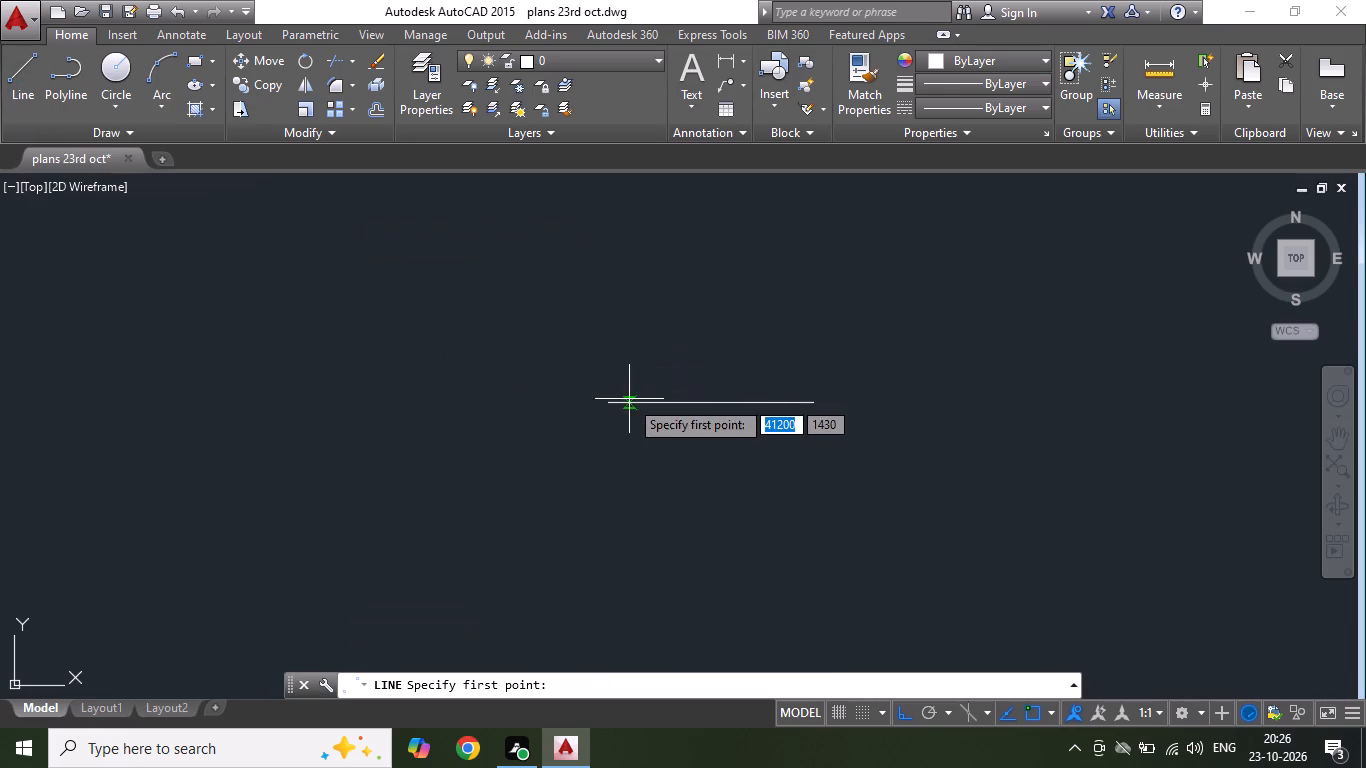
click(611, 401)
text(300)
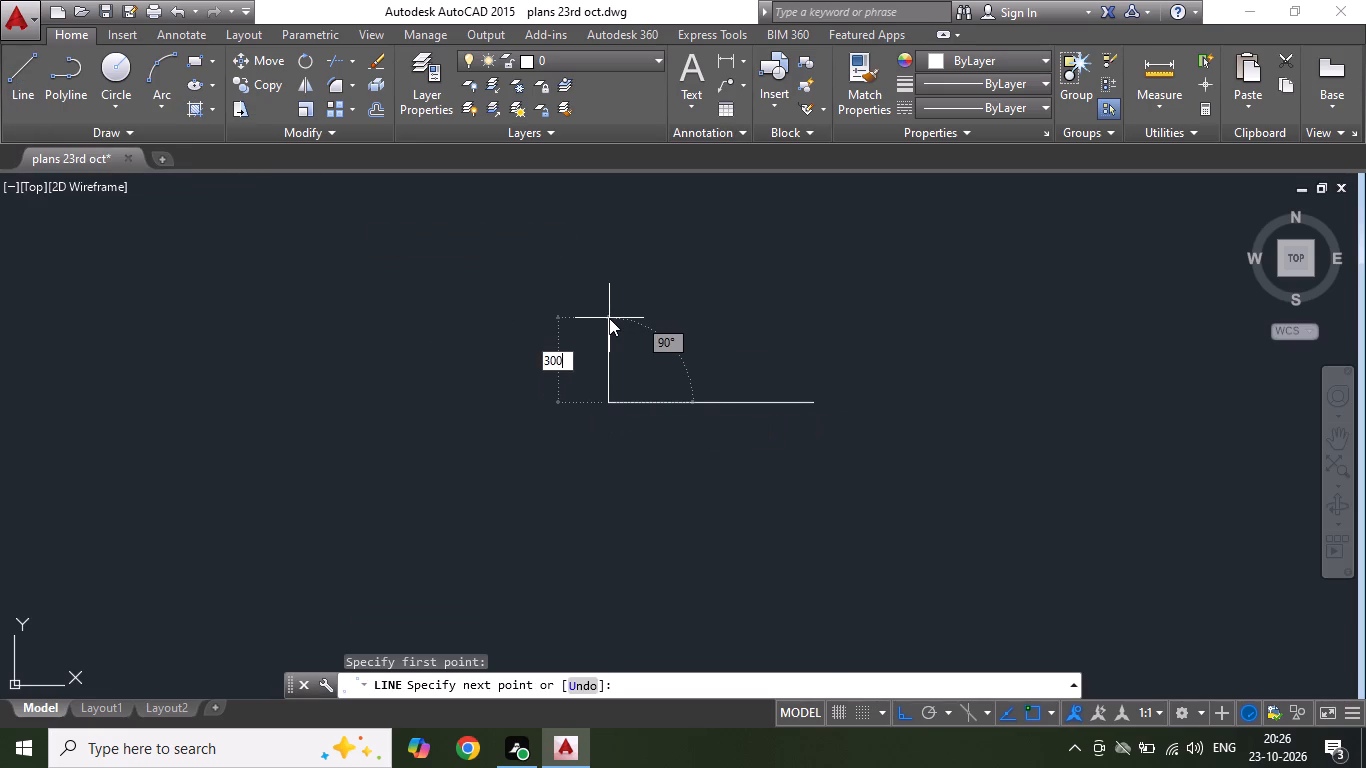
key(Return)
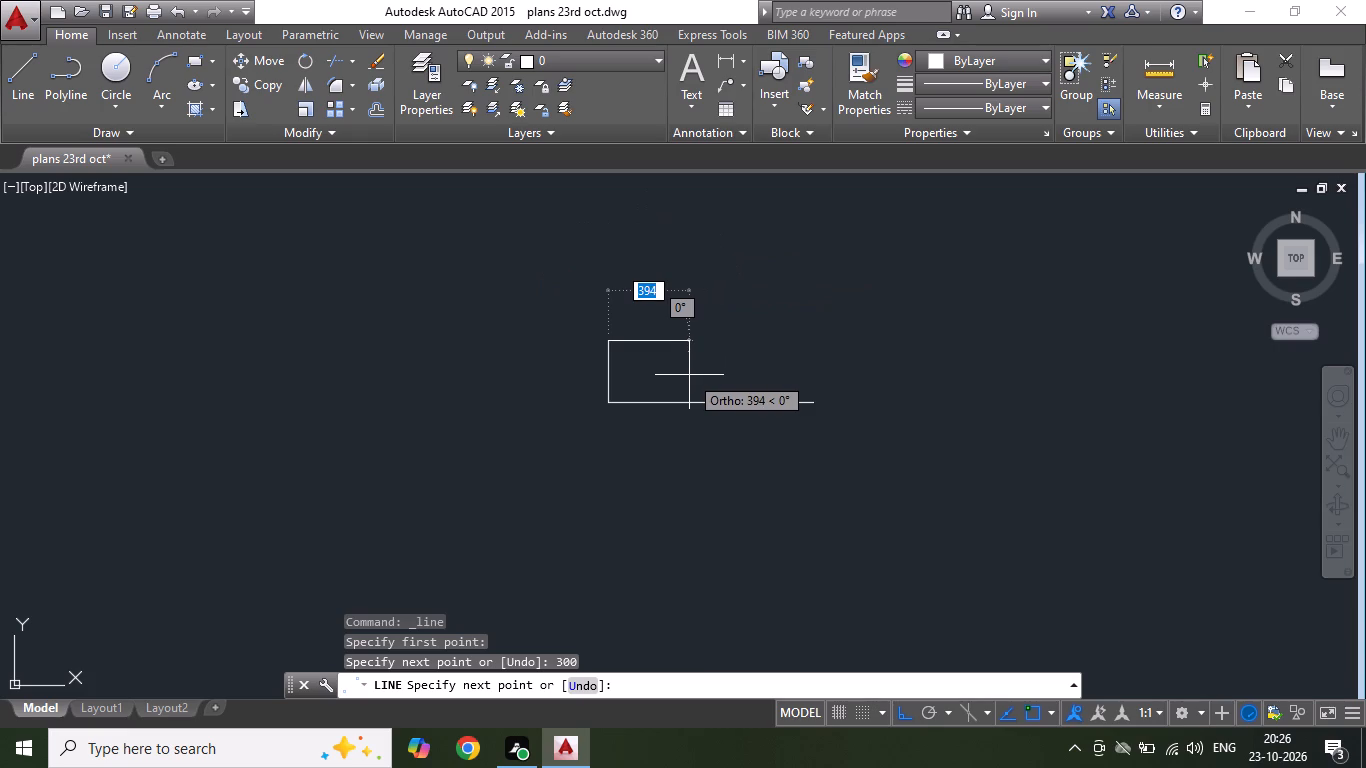
text(100)
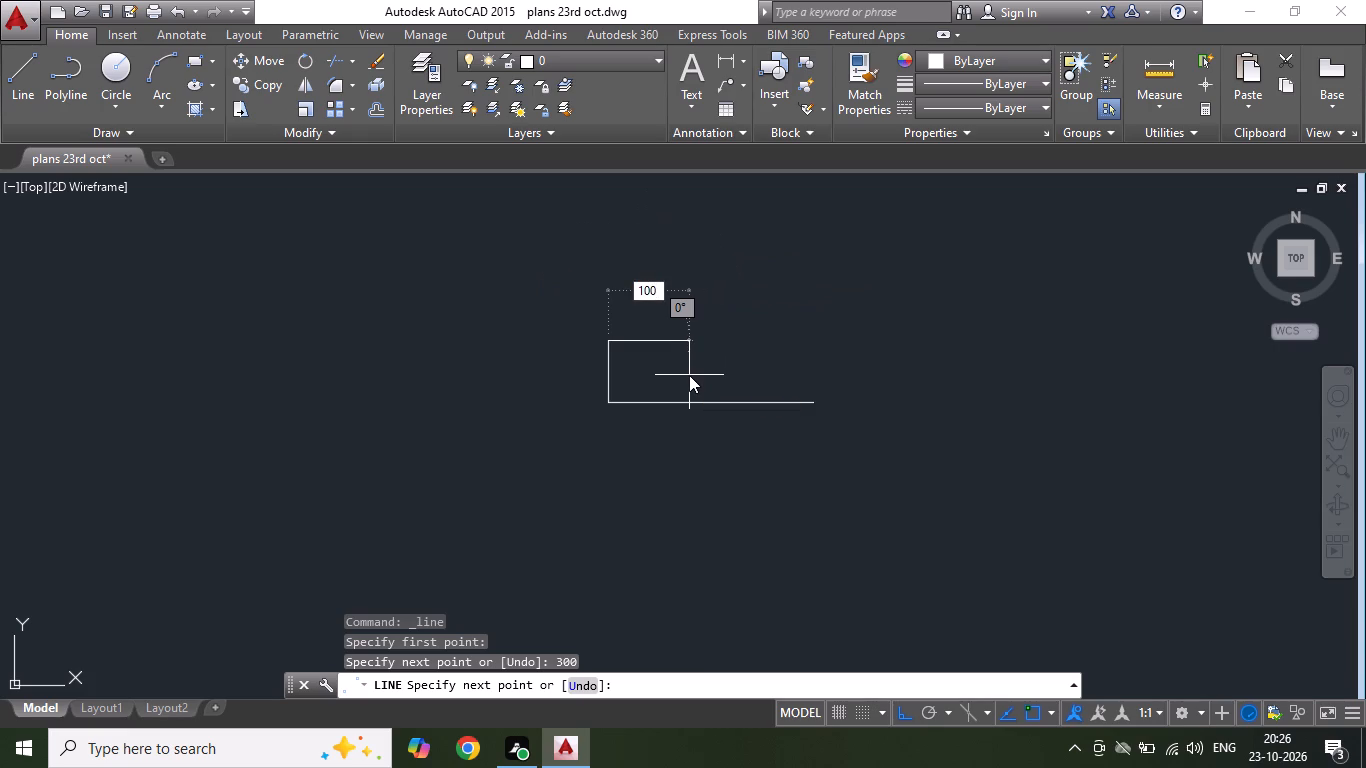
key(0)
key(Return)
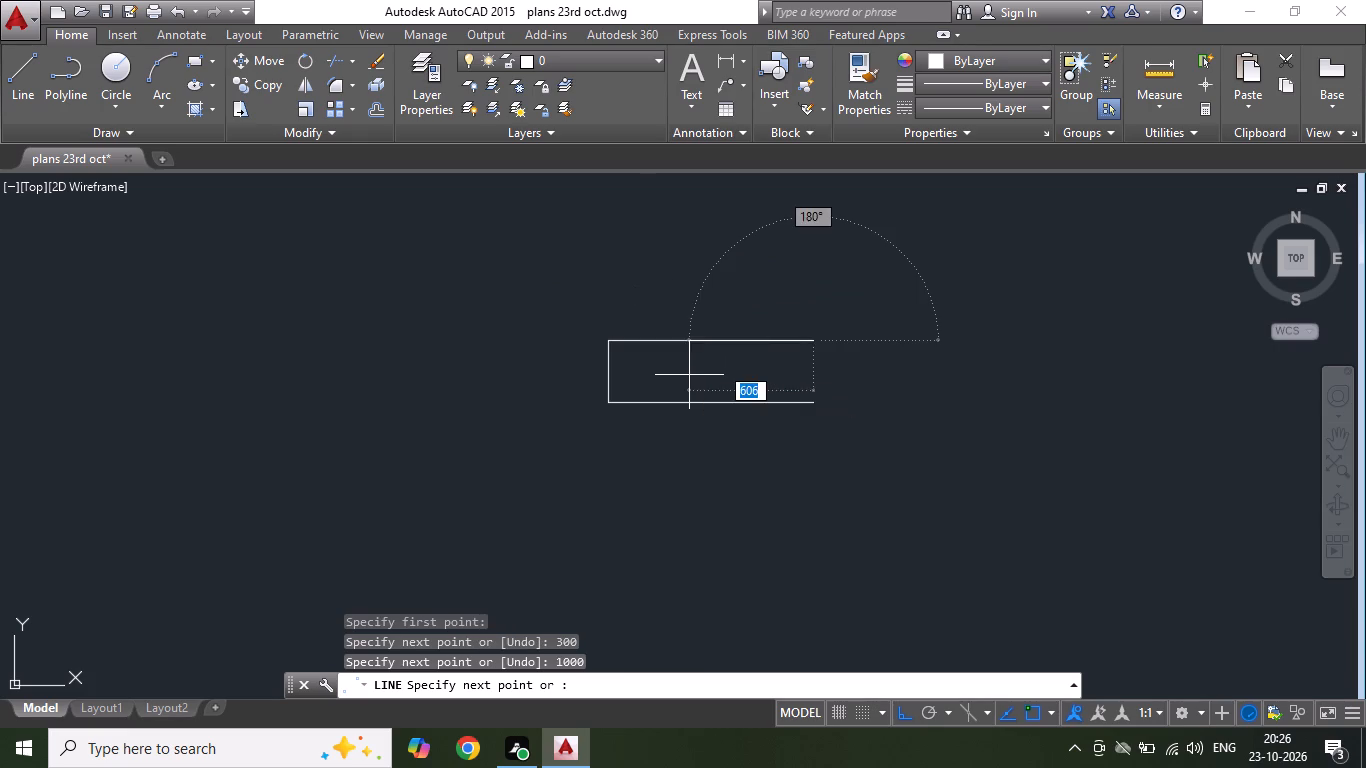
click(813, 402)
key(Escape)
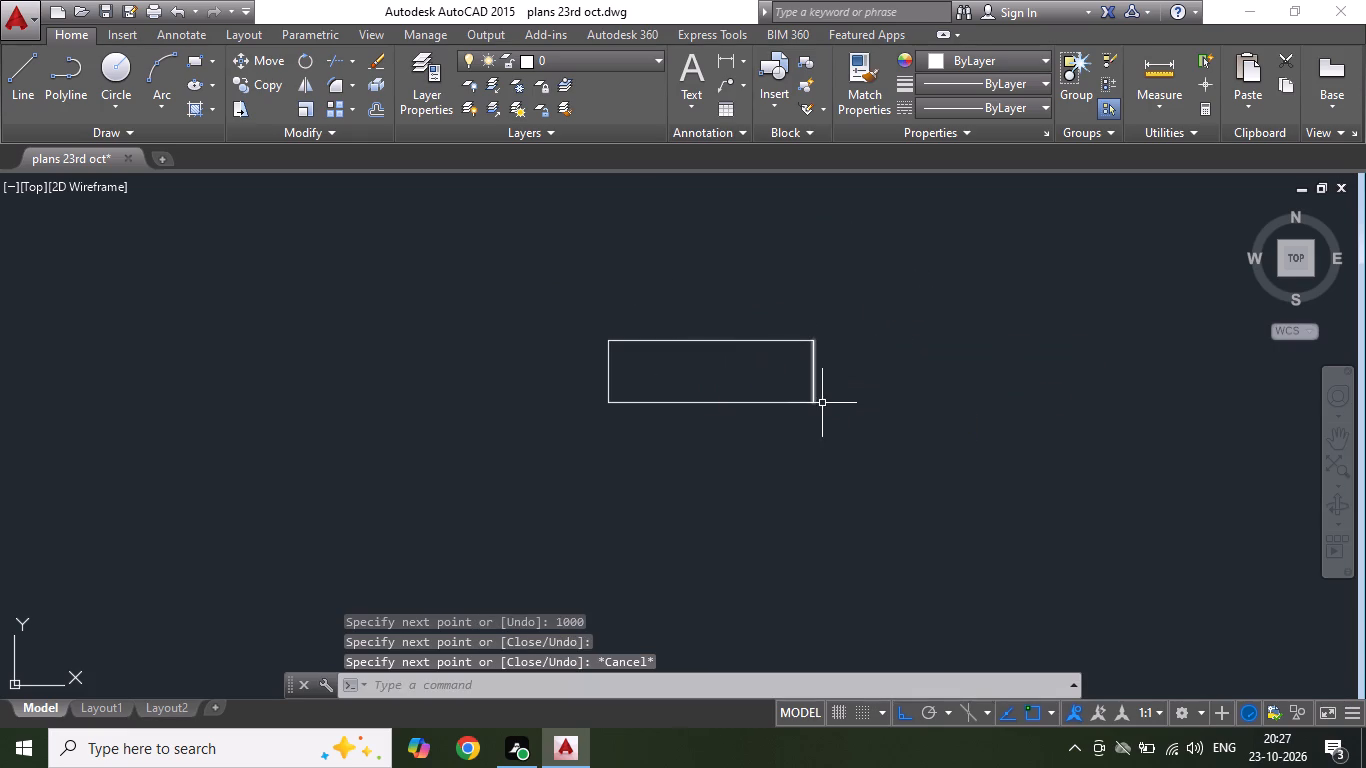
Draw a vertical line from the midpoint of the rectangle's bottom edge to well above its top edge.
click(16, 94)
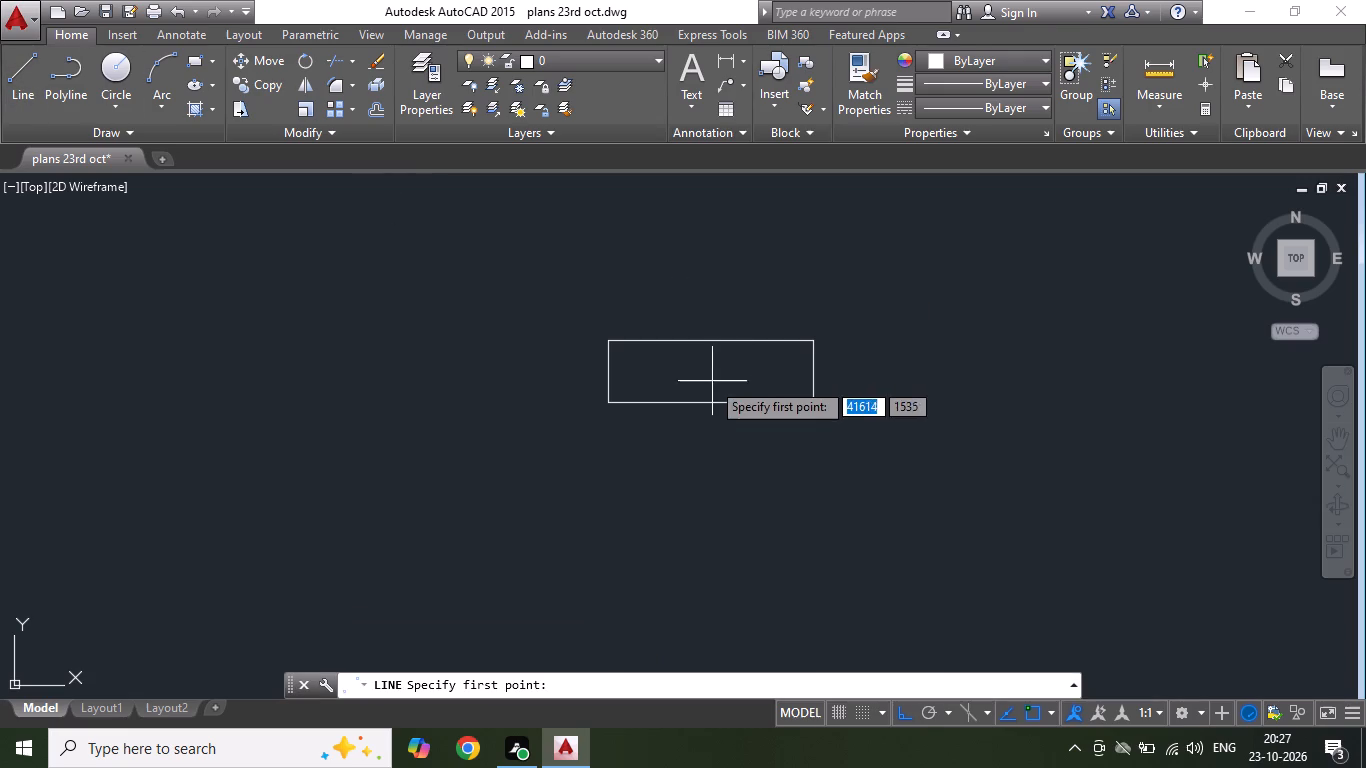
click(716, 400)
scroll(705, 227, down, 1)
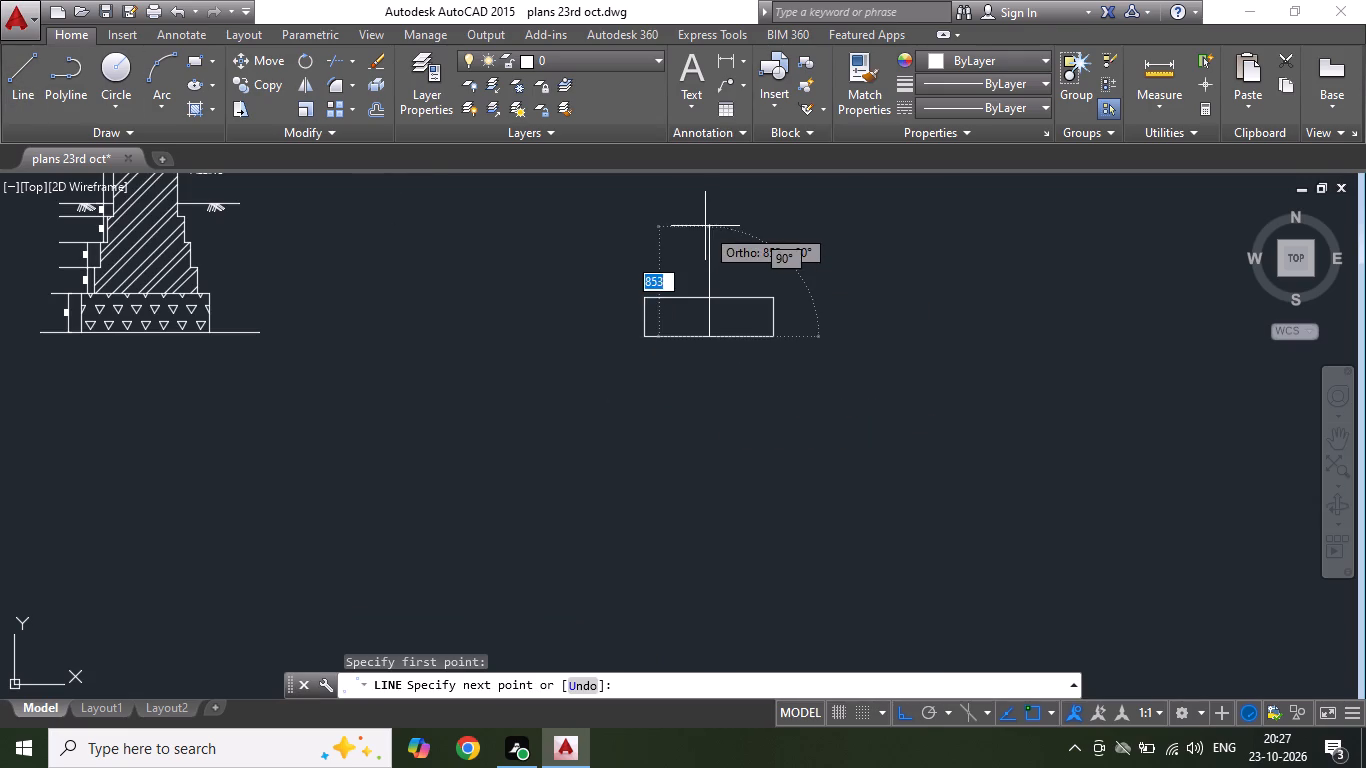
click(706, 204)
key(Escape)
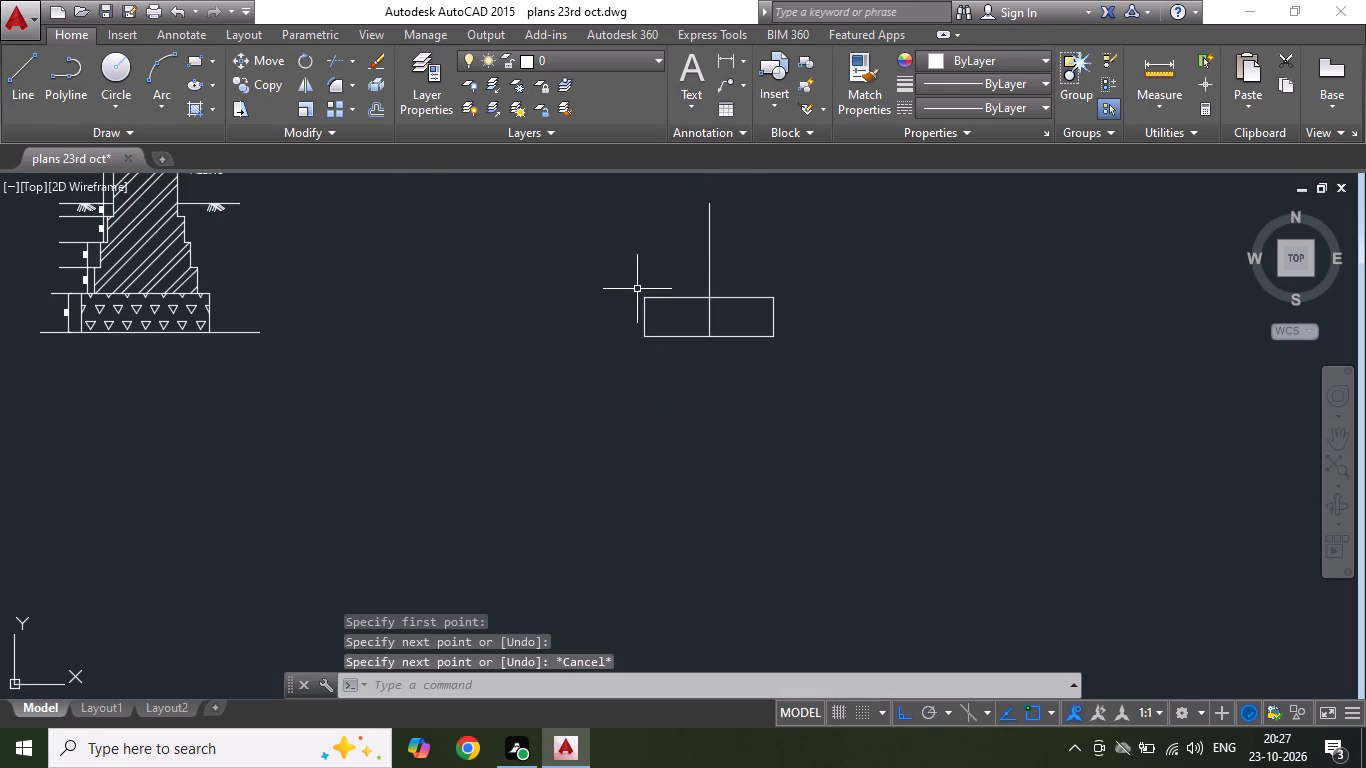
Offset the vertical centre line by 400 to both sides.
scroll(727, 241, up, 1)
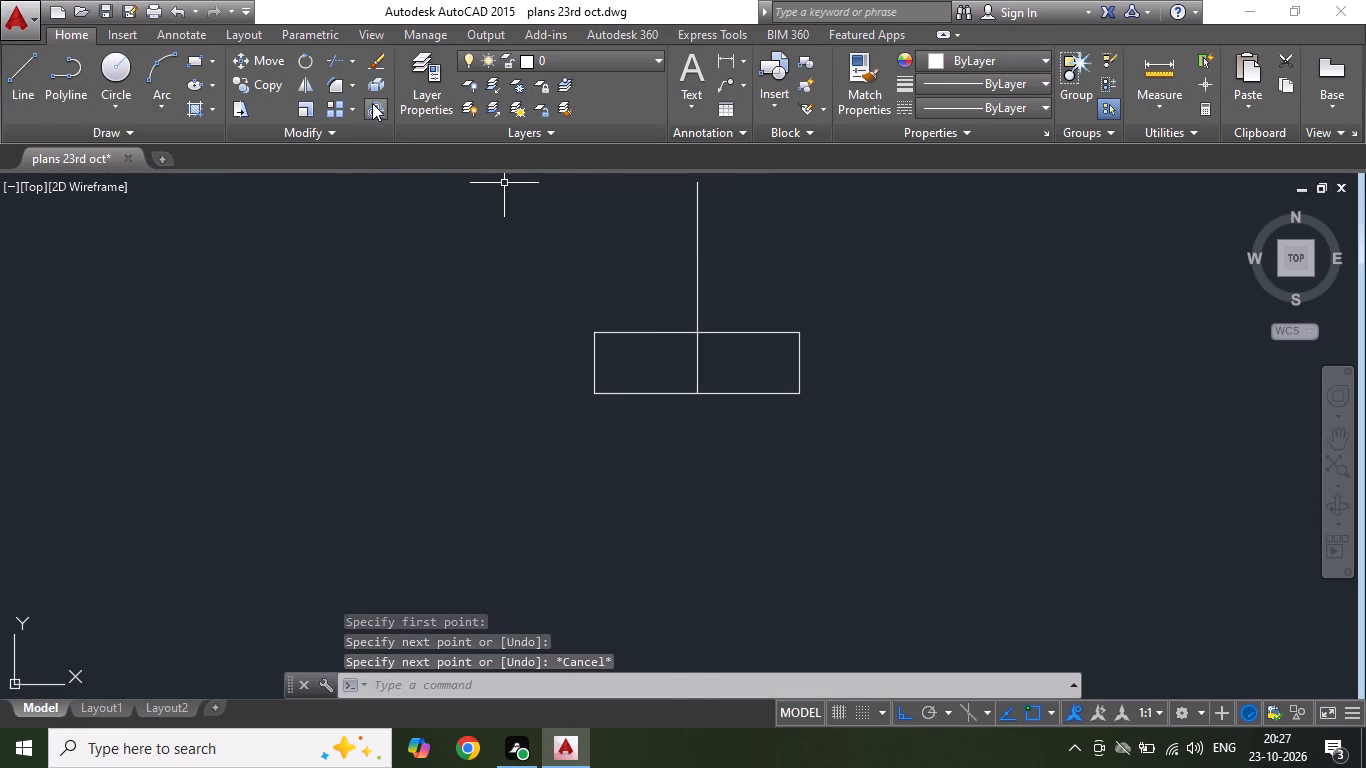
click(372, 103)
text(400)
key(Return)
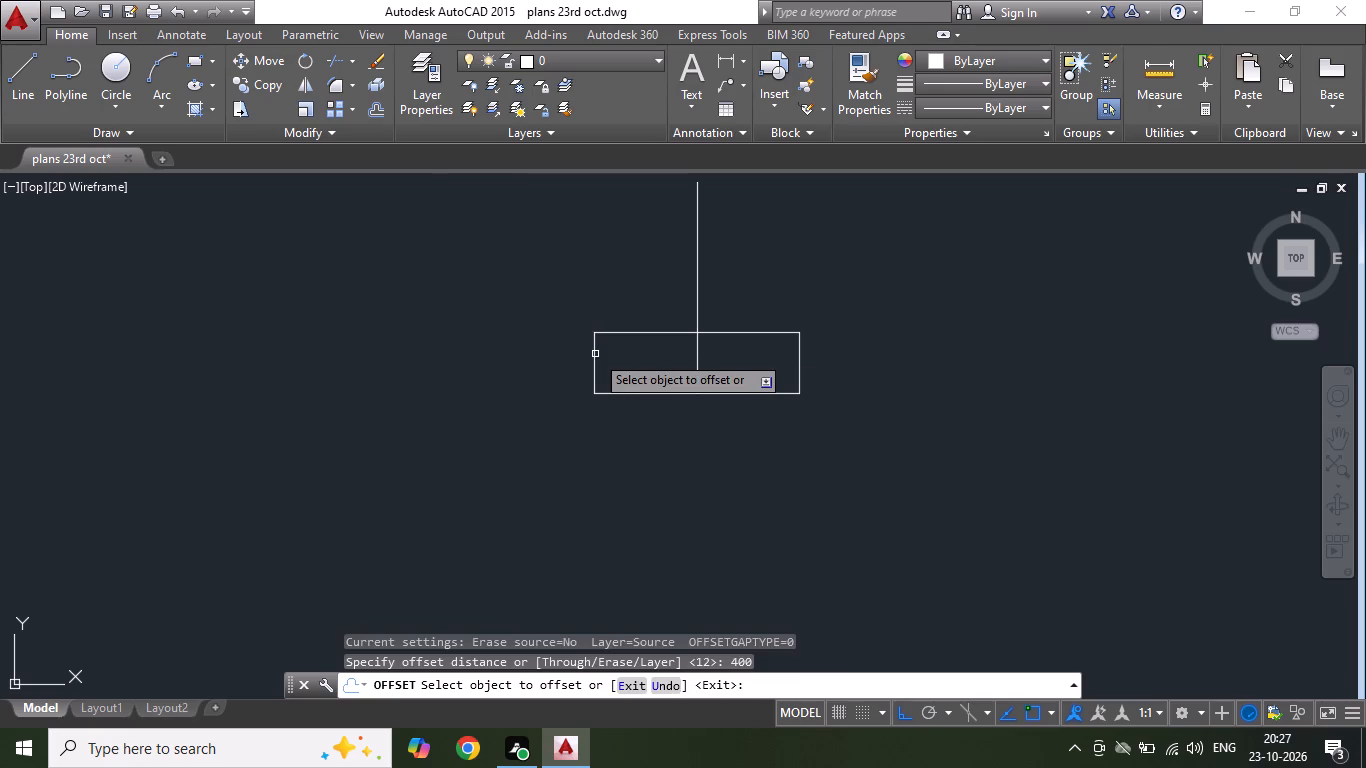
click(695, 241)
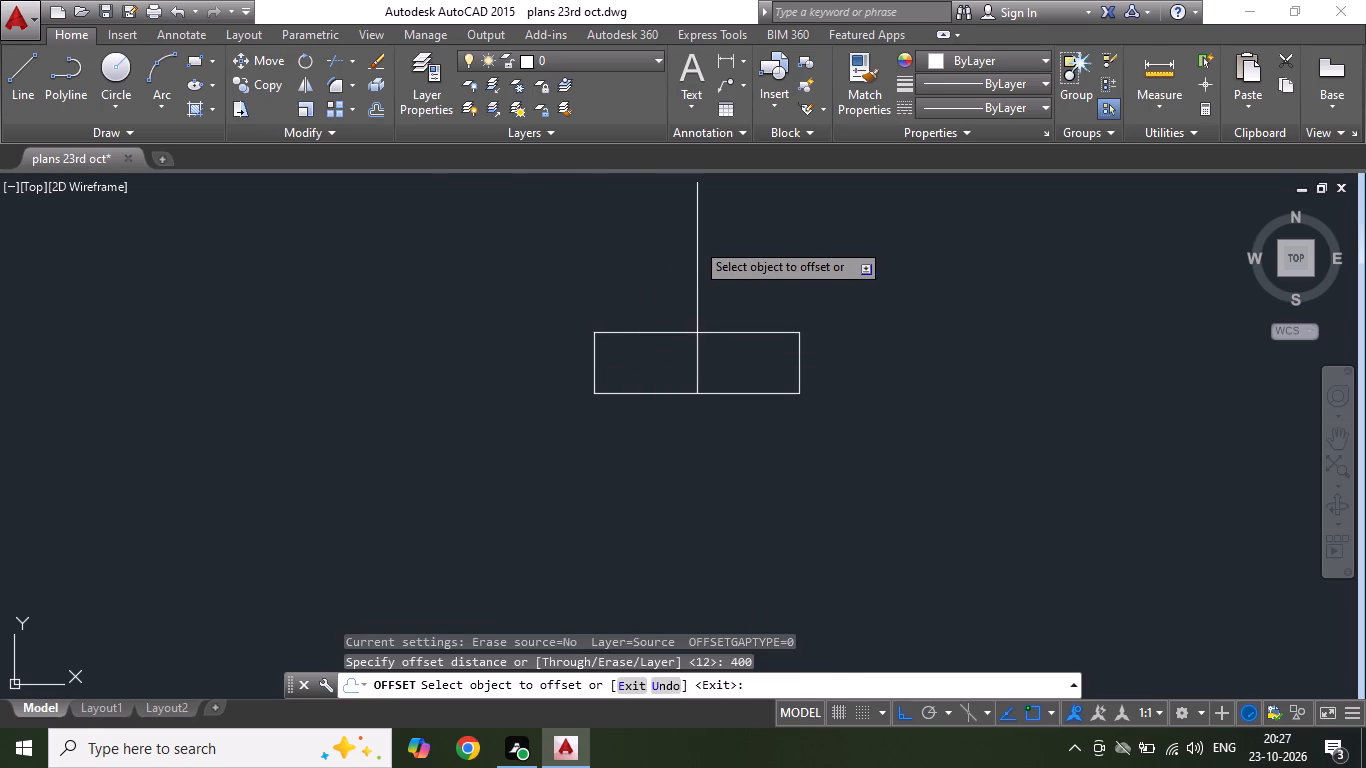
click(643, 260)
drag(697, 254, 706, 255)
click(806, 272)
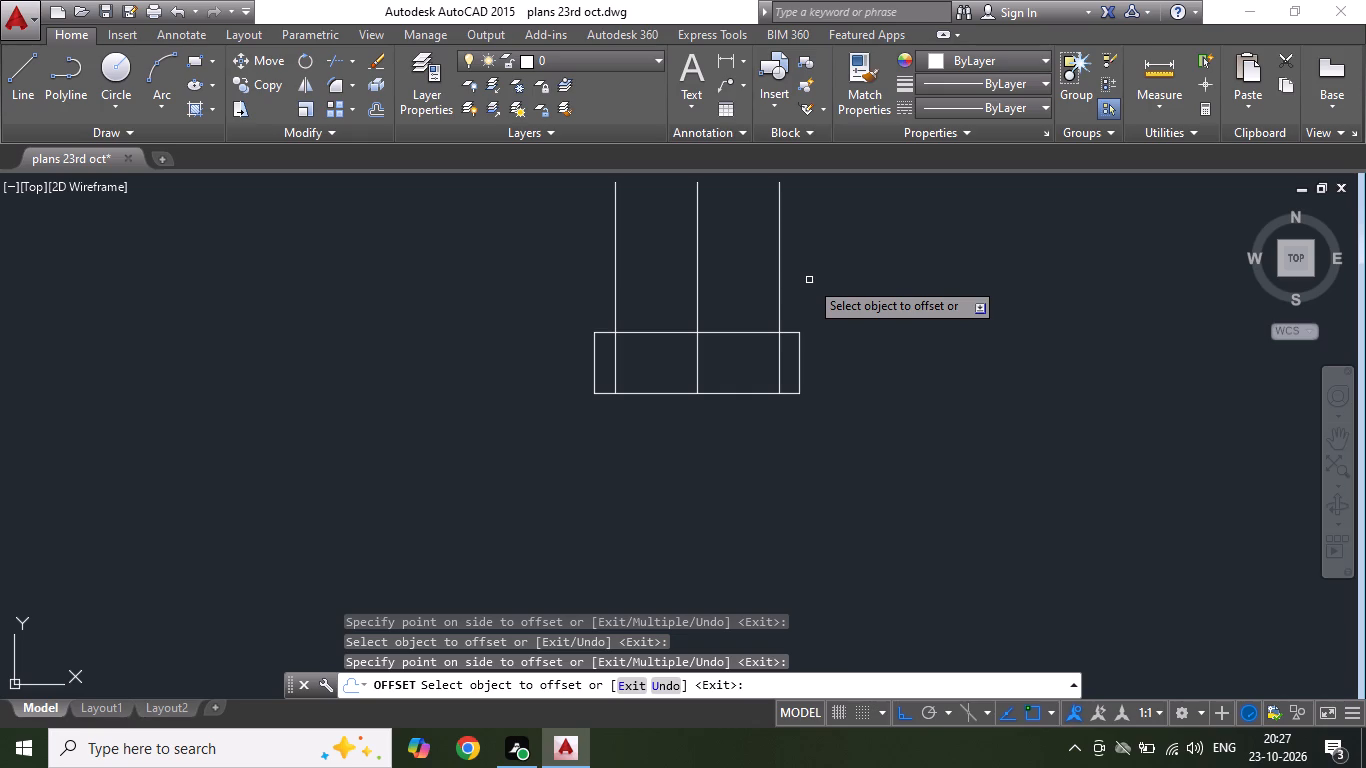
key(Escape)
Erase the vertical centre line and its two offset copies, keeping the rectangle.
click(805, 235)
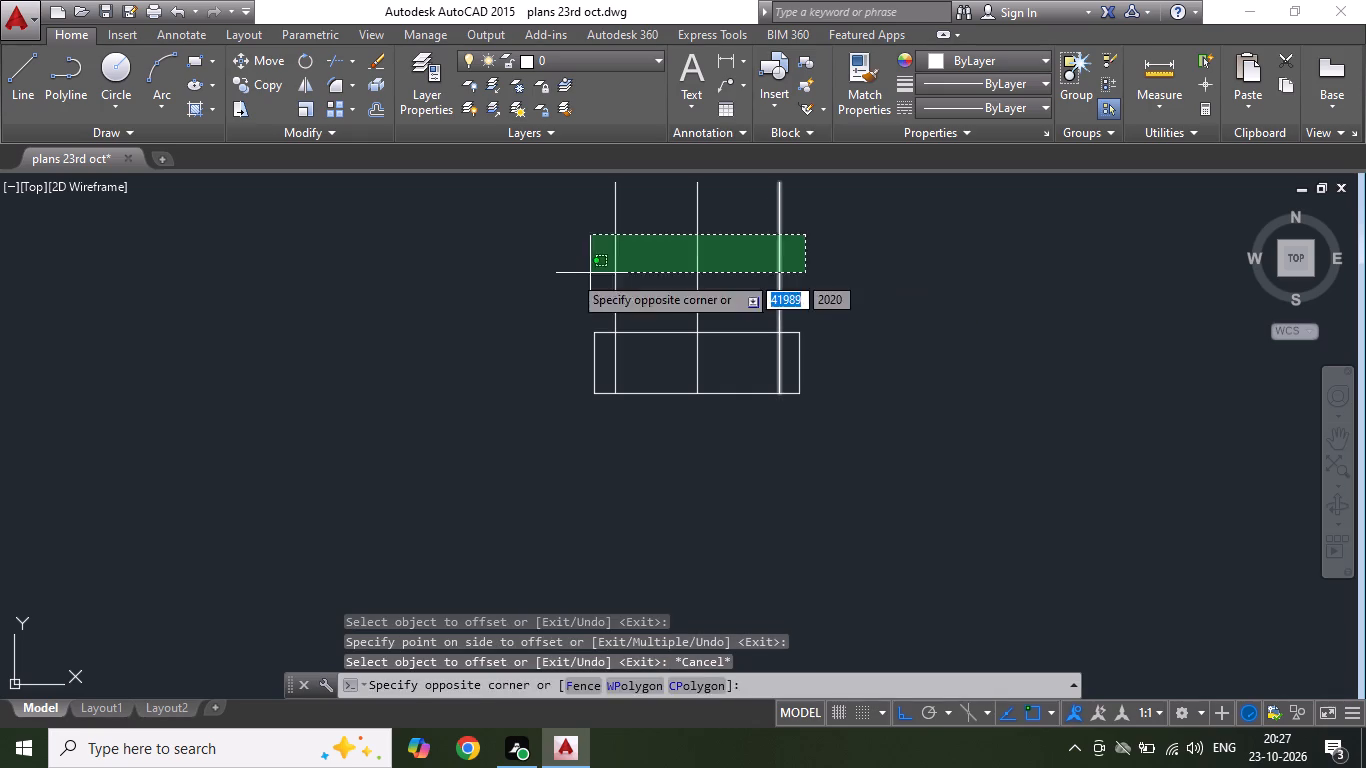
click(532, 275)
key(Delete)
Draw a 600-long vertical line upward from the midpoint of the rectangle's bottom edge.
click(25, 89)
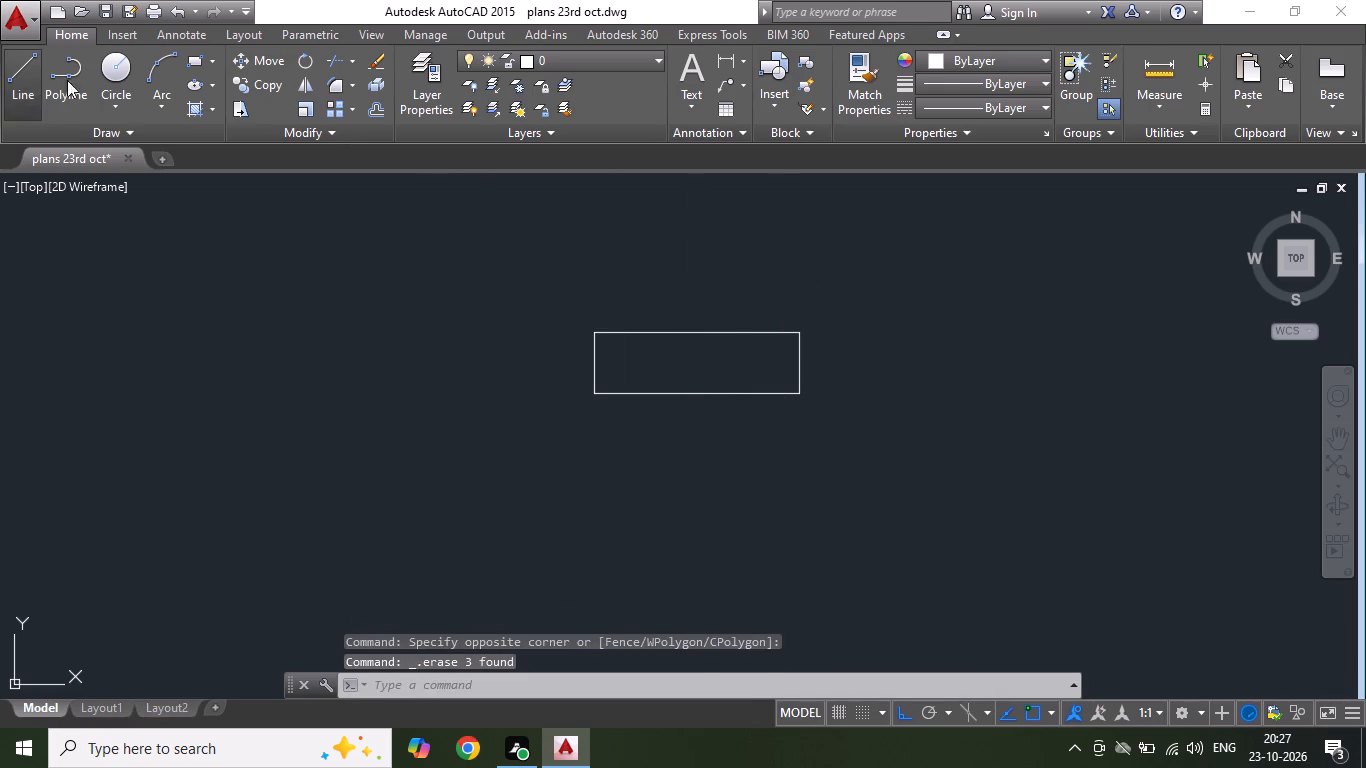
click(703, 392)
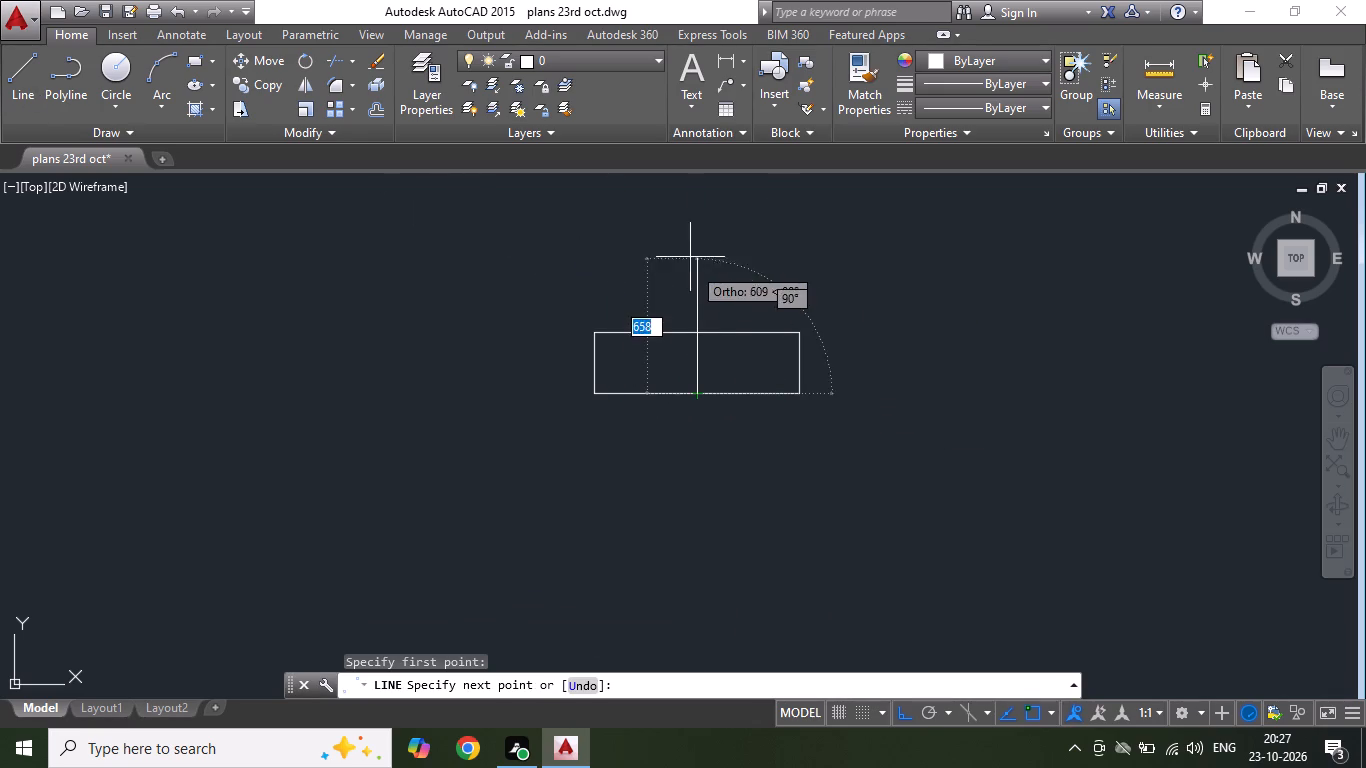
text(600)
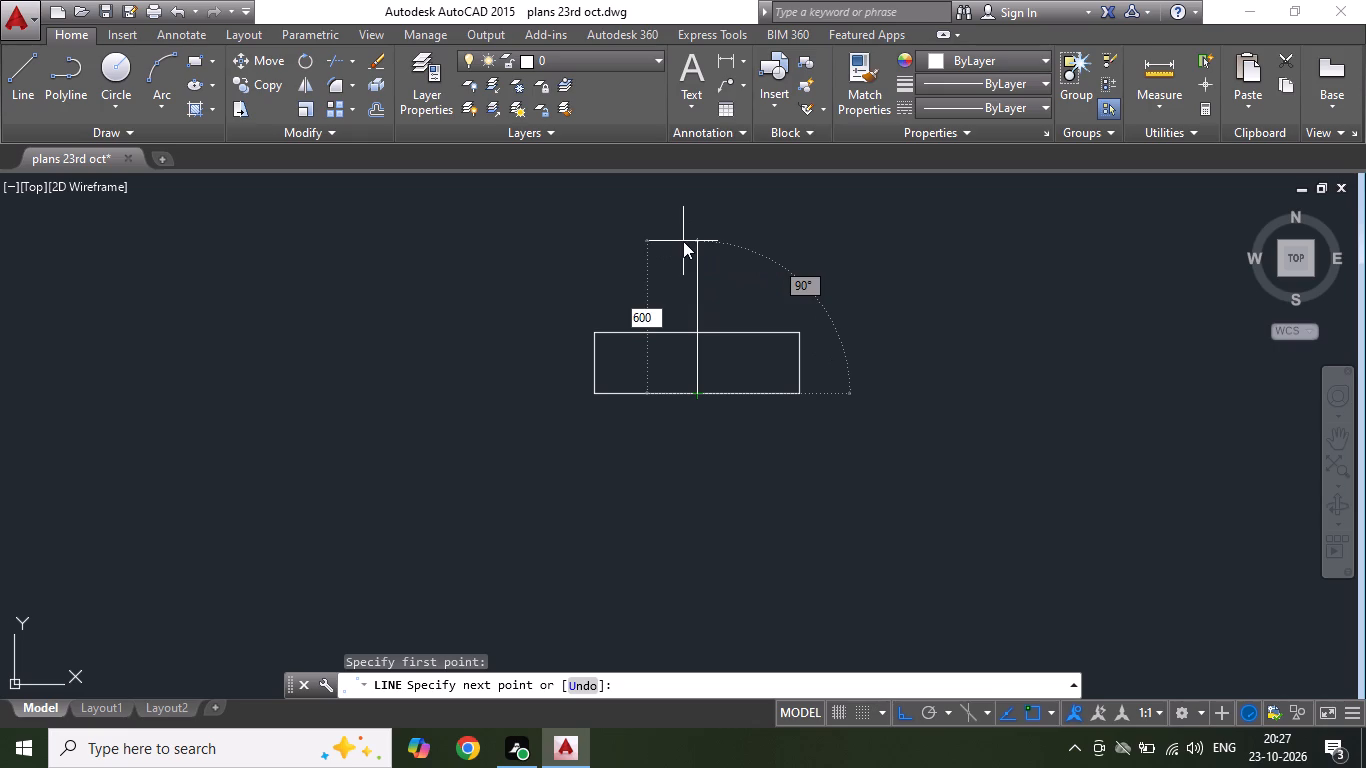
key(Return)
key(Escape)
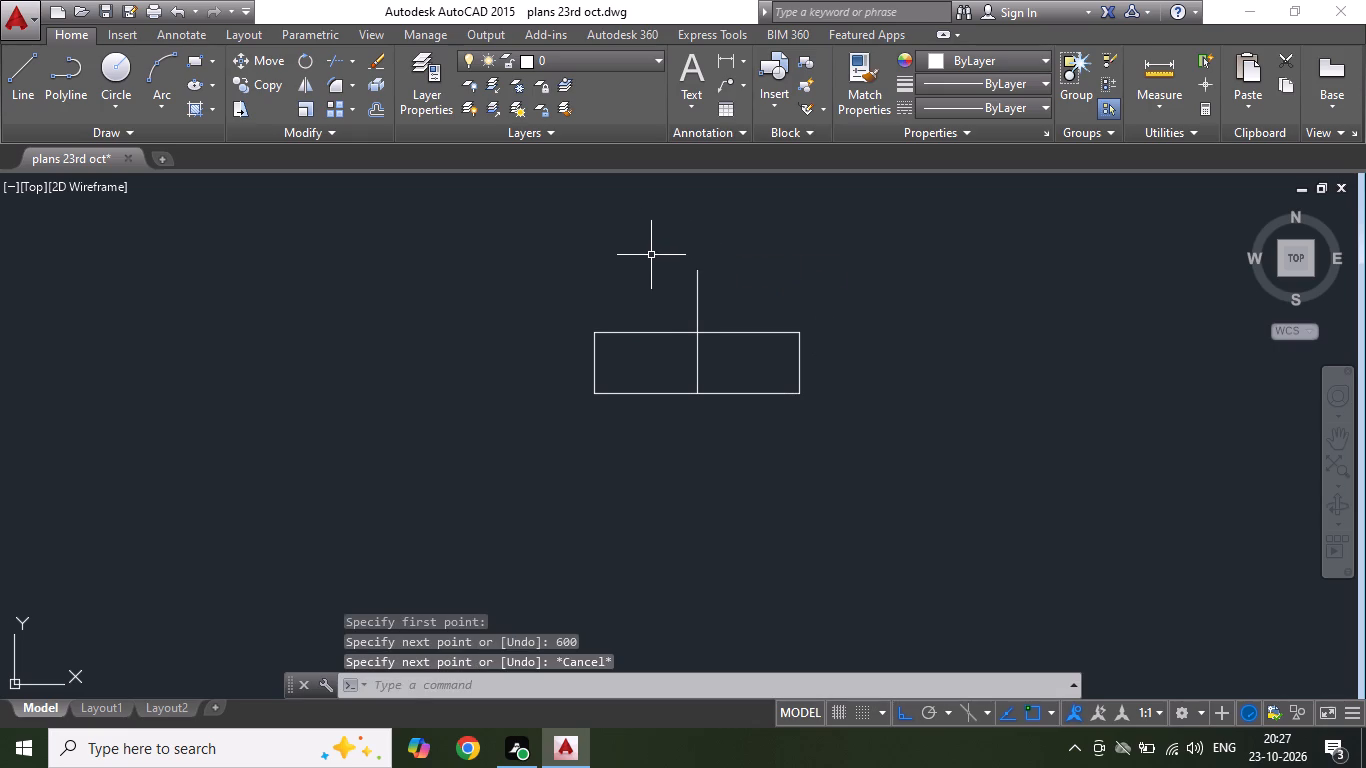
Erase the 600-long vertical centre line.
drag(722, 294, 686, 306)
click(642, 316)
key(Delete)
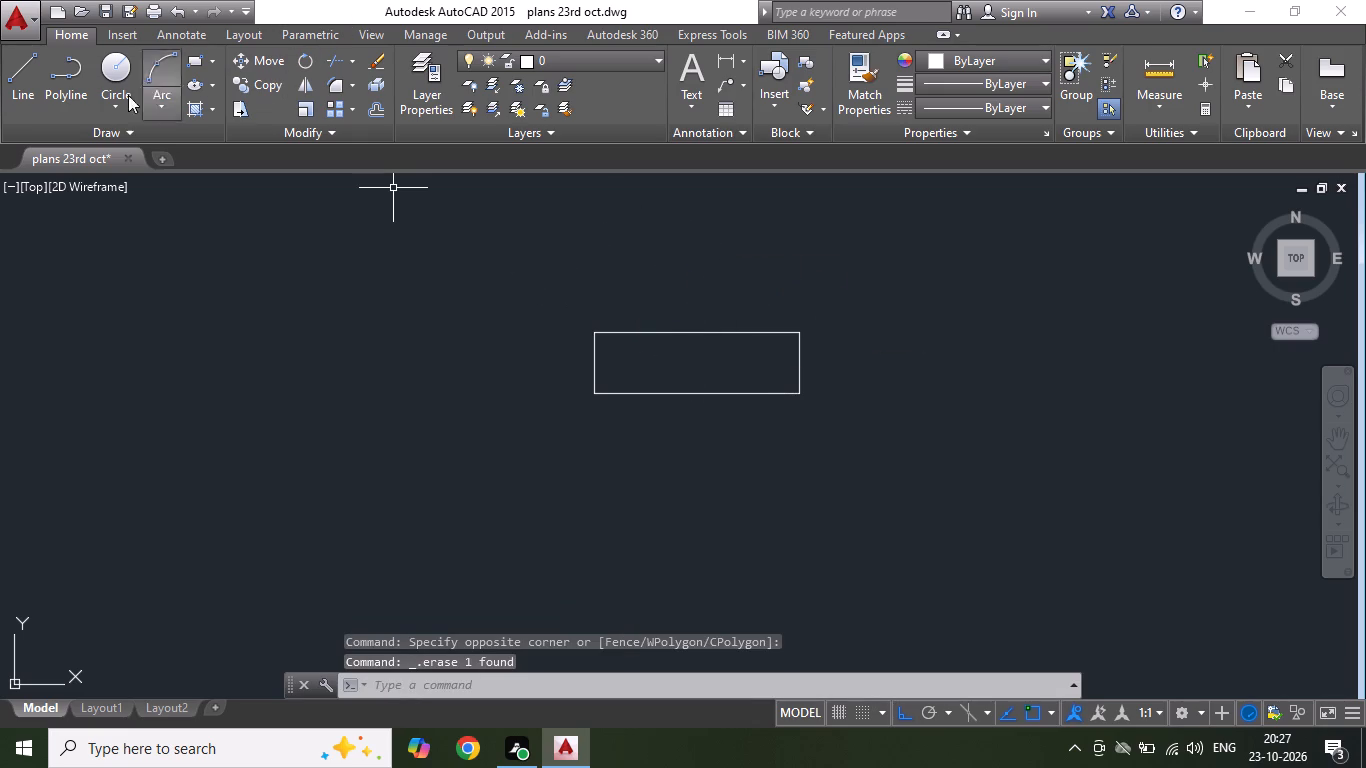
Draw a 900-long vertical line upward from the midpoint of the rectangle's bottom edge.
click(33, 81)
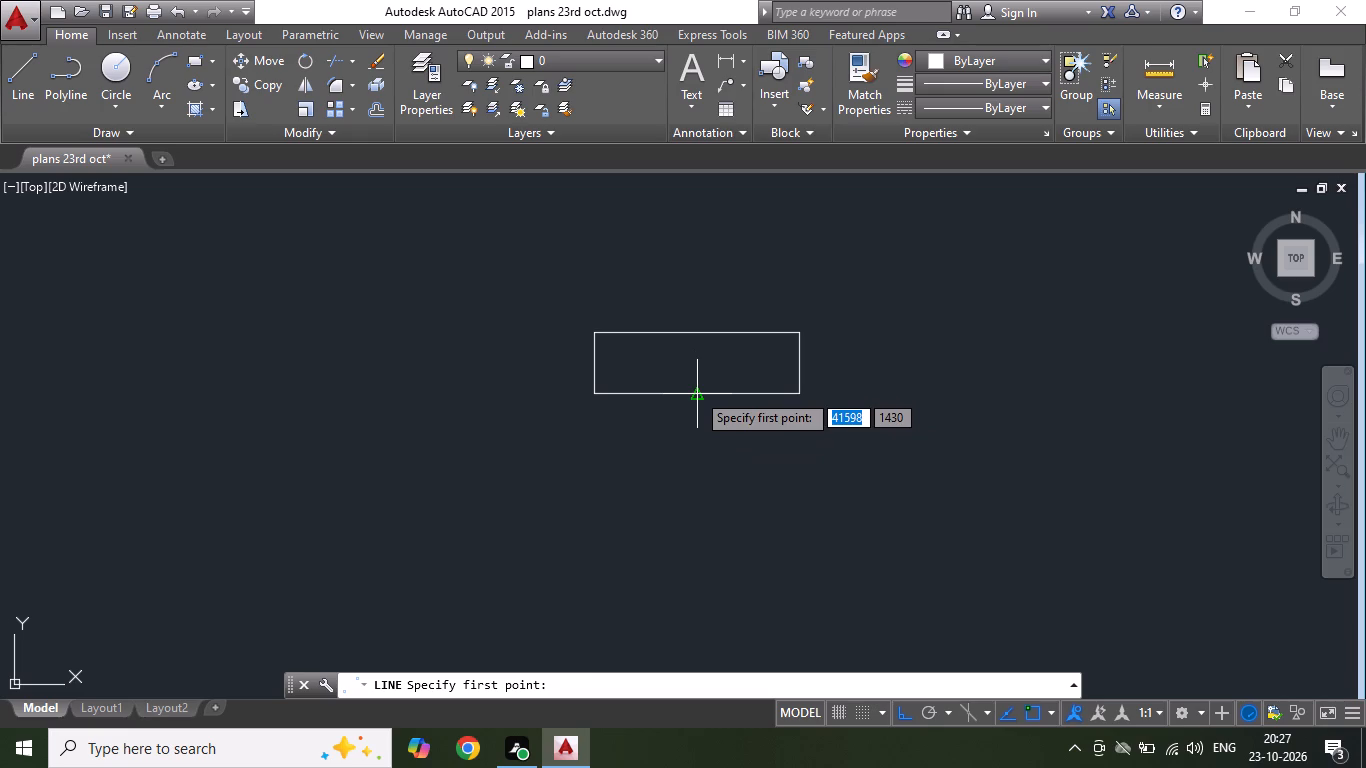
click(696, 392)
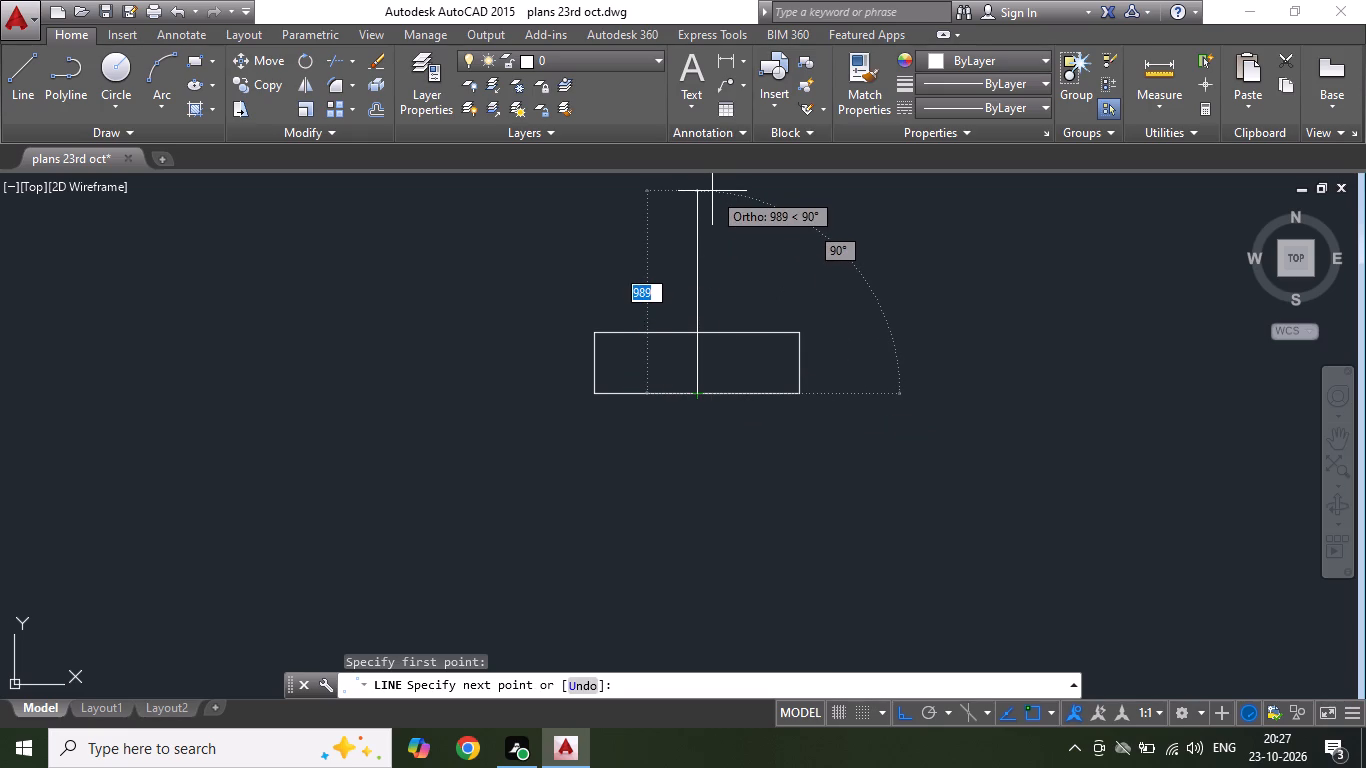
text(900)
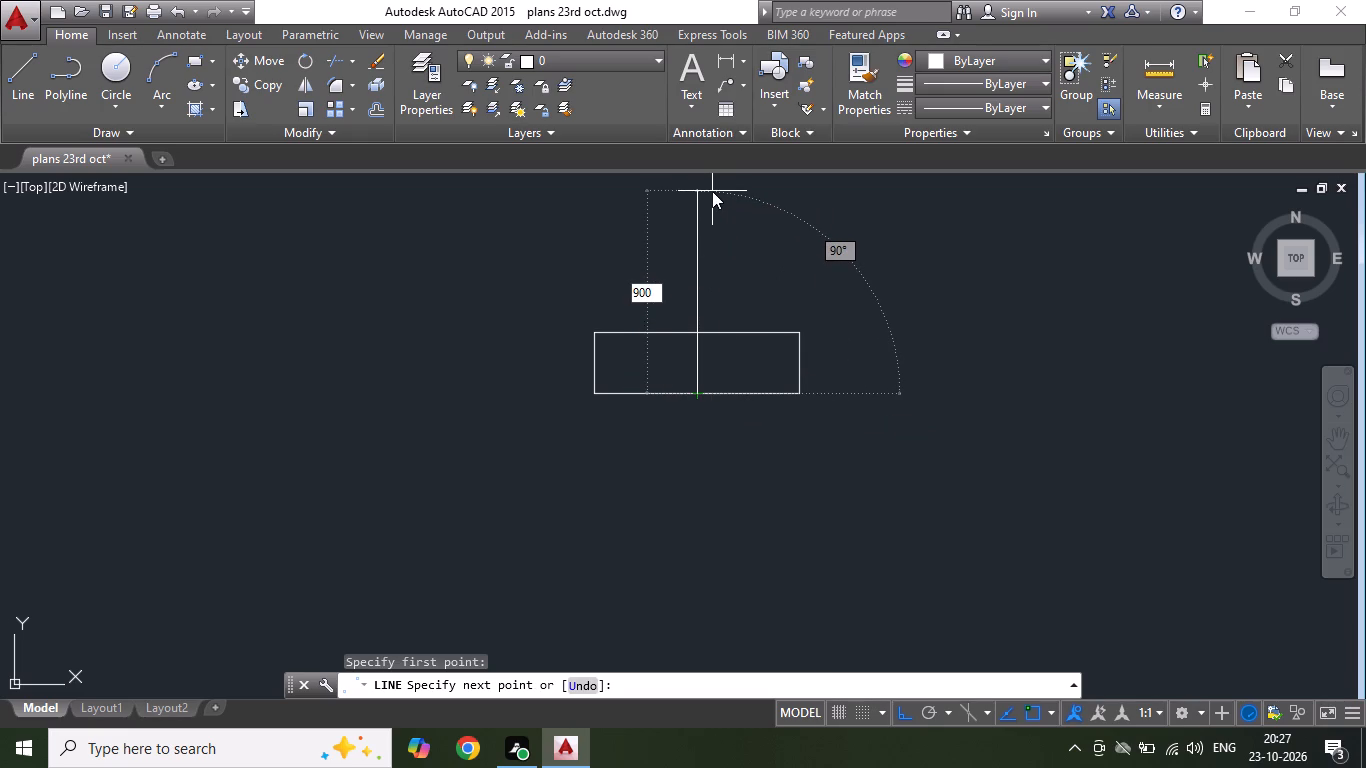
key(Return)
key(Escape)
Offset the 900-long vertical centre line by 400 to both sides.
scroll(641, 311, up, 1)
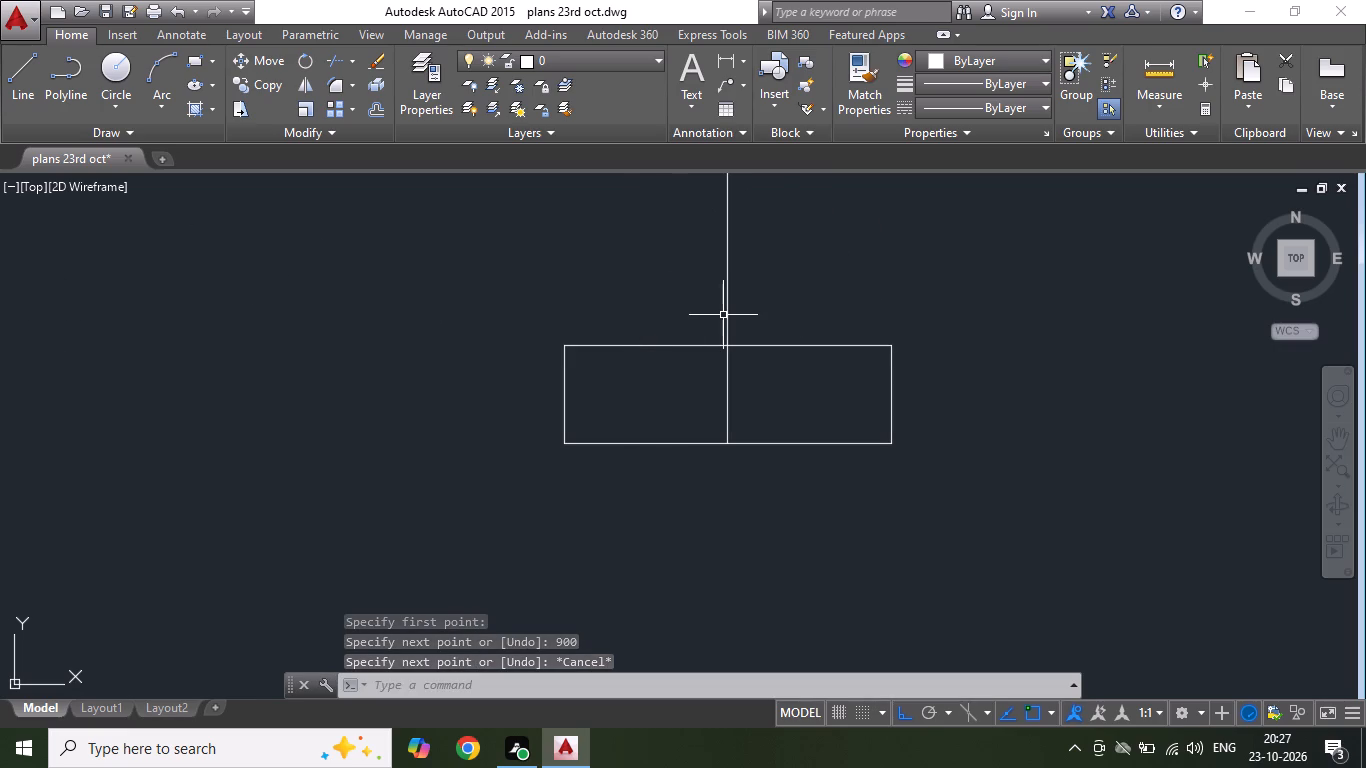
click(378, 107)
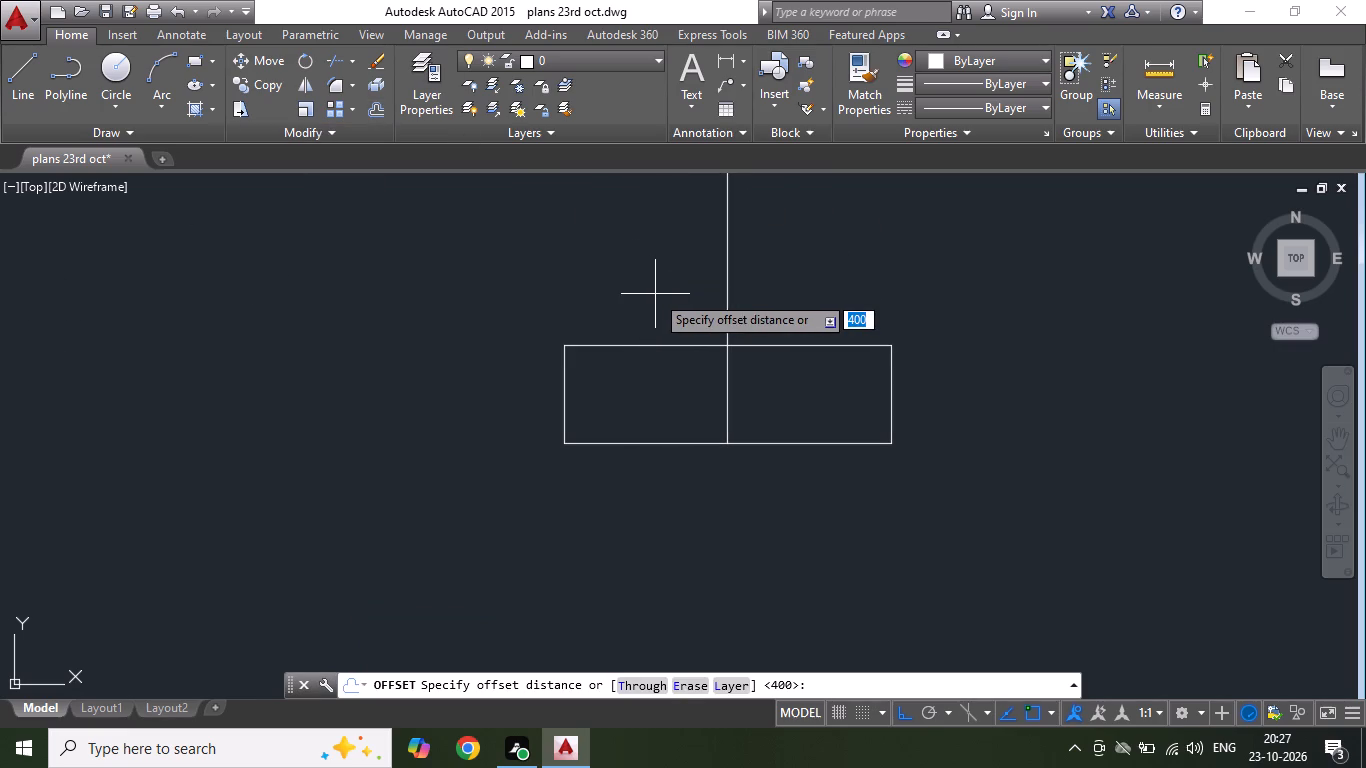
text(100)
key(BackSpace)
key(BackSpace)
key(BackSpace)
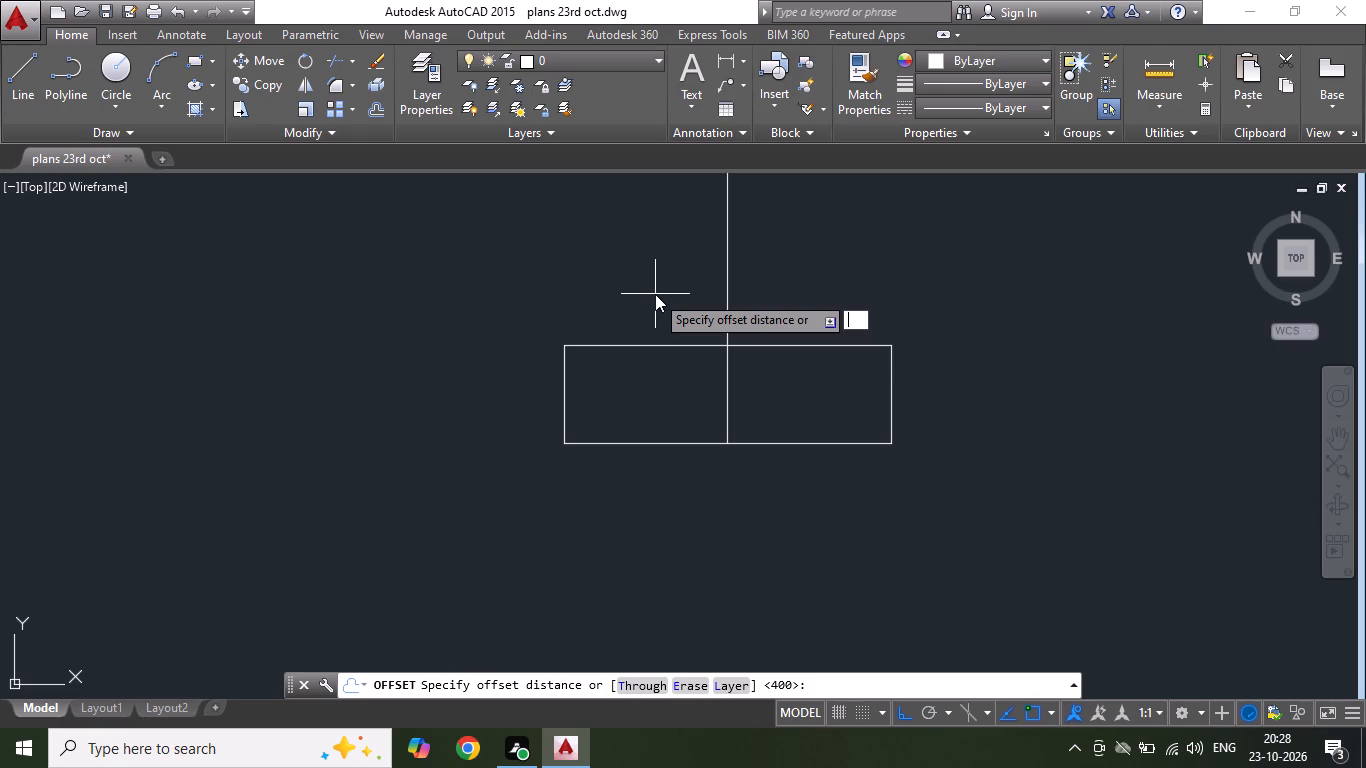
text(400)
key(Return)
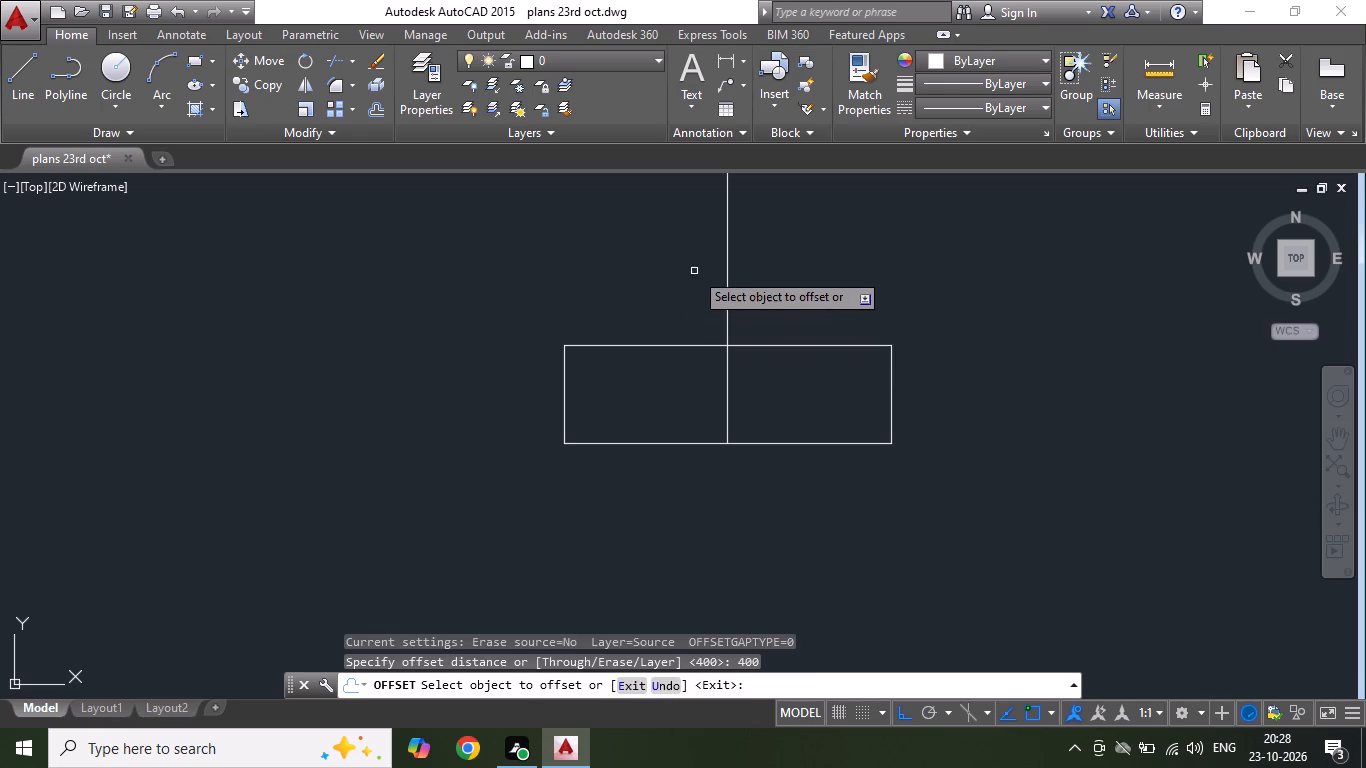
click(726, 278)
click(512, 290)
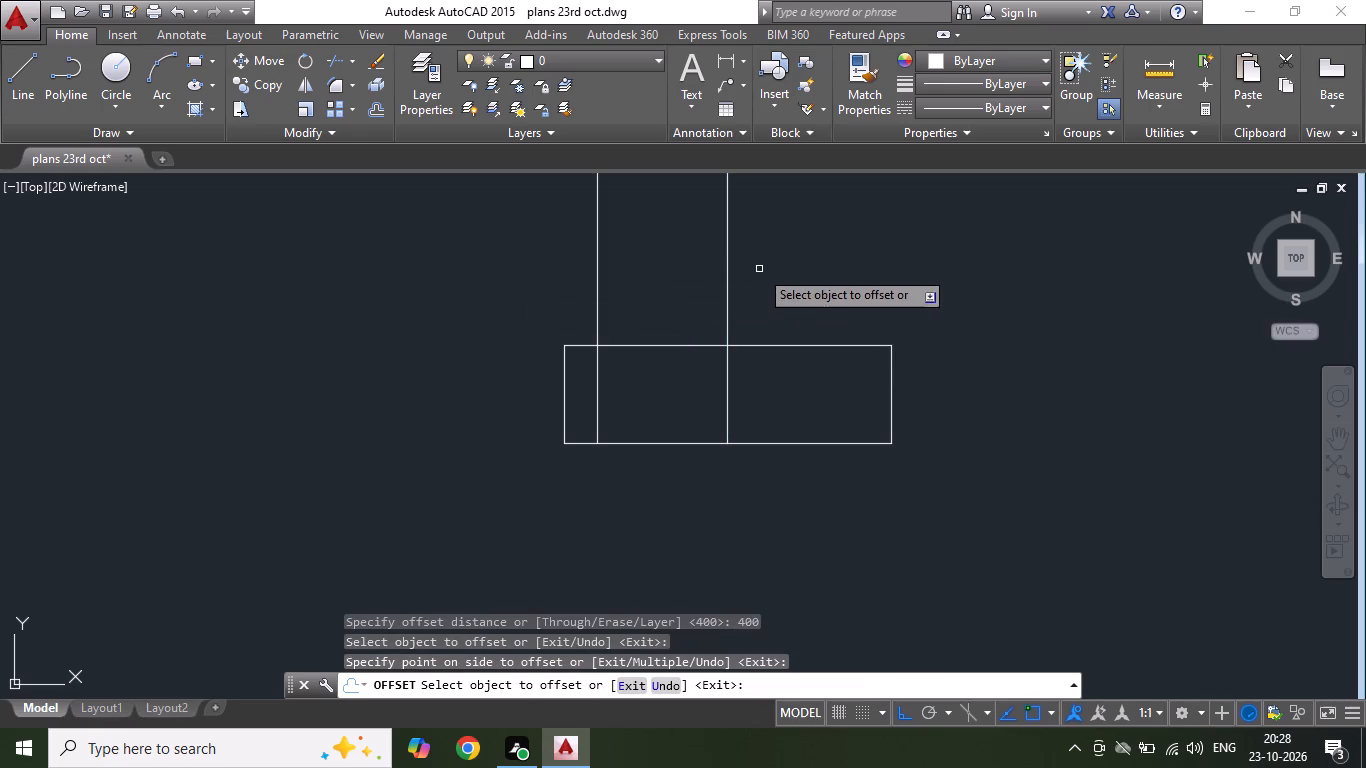
click(728, 276)
click(840, 275)
scroll(685, 356, down, 2)
scroll(700, 292, up, 1)
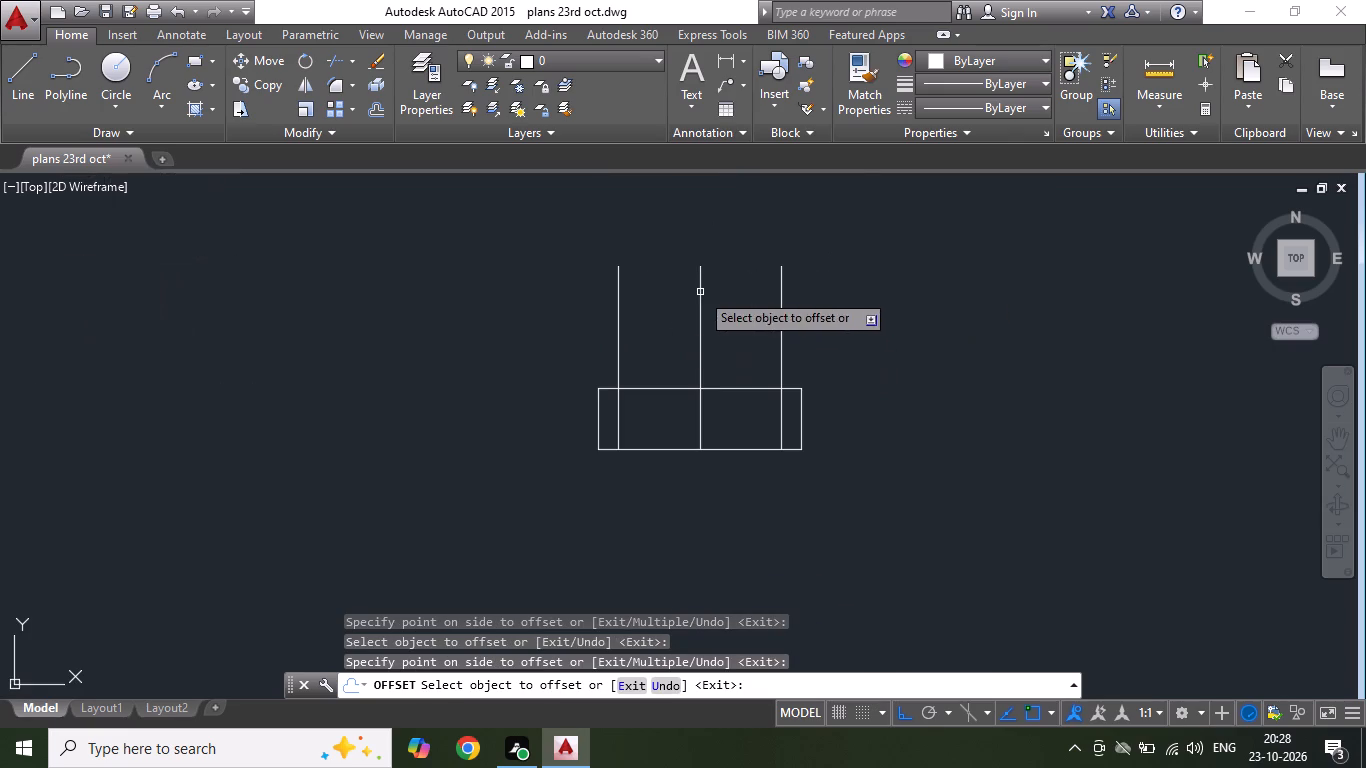
key(Escape)
click(30, 86)
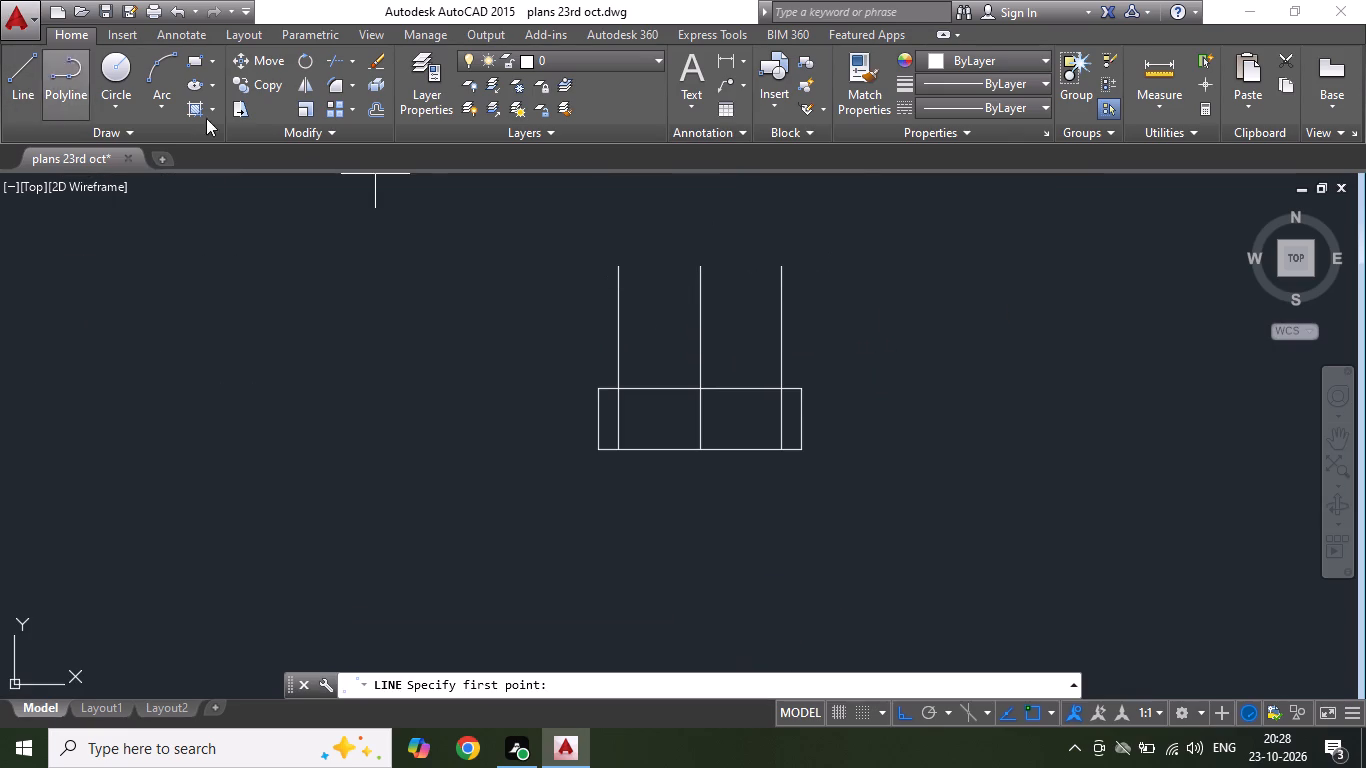
key(Escape)
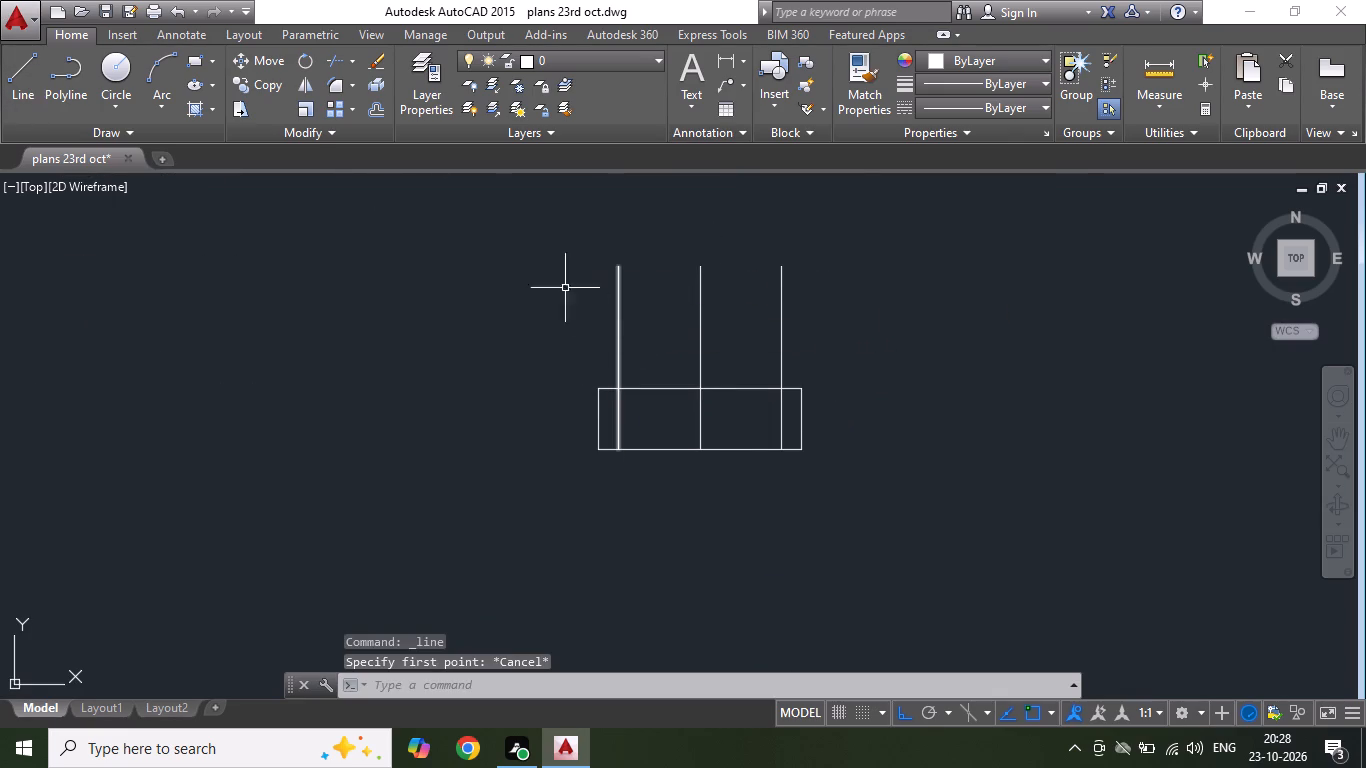
Offset the base rectangle's top edge upward by 200.
click(368, 108)
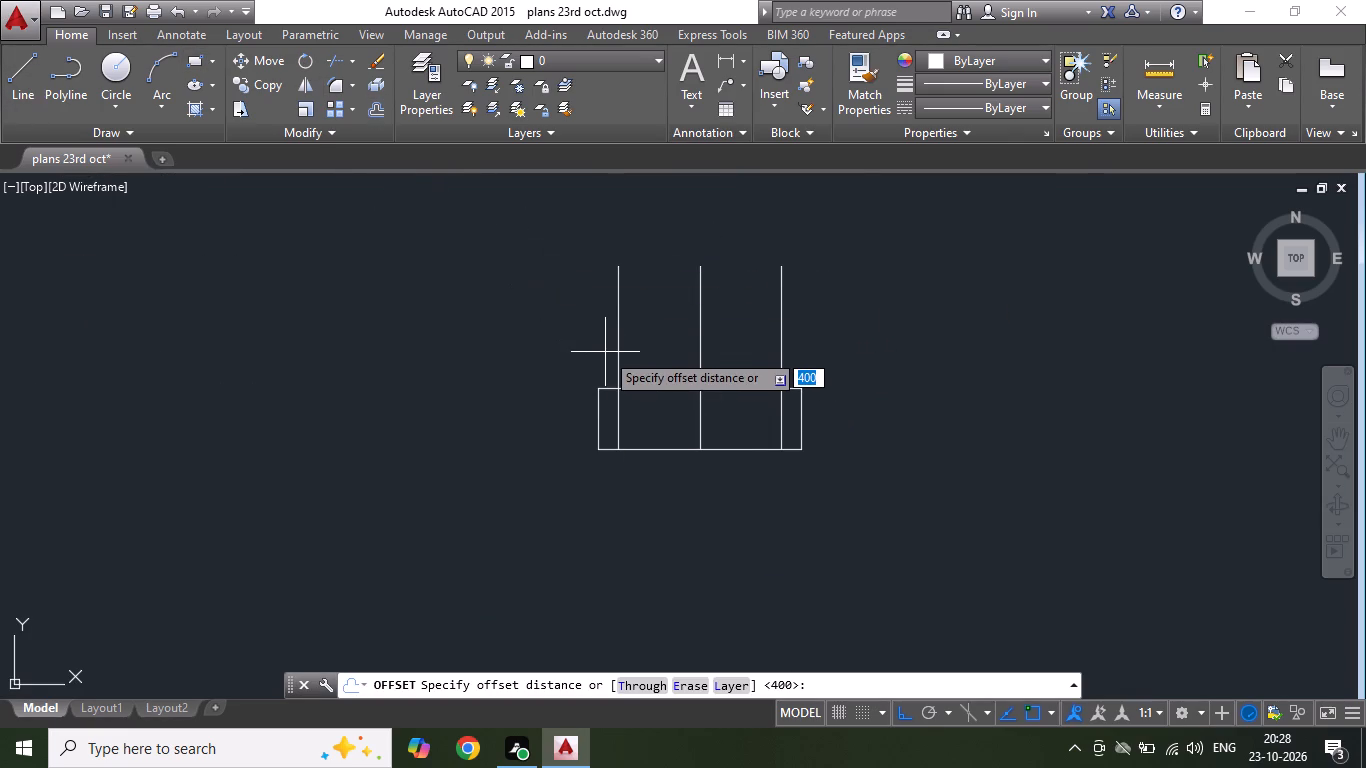
text(200)
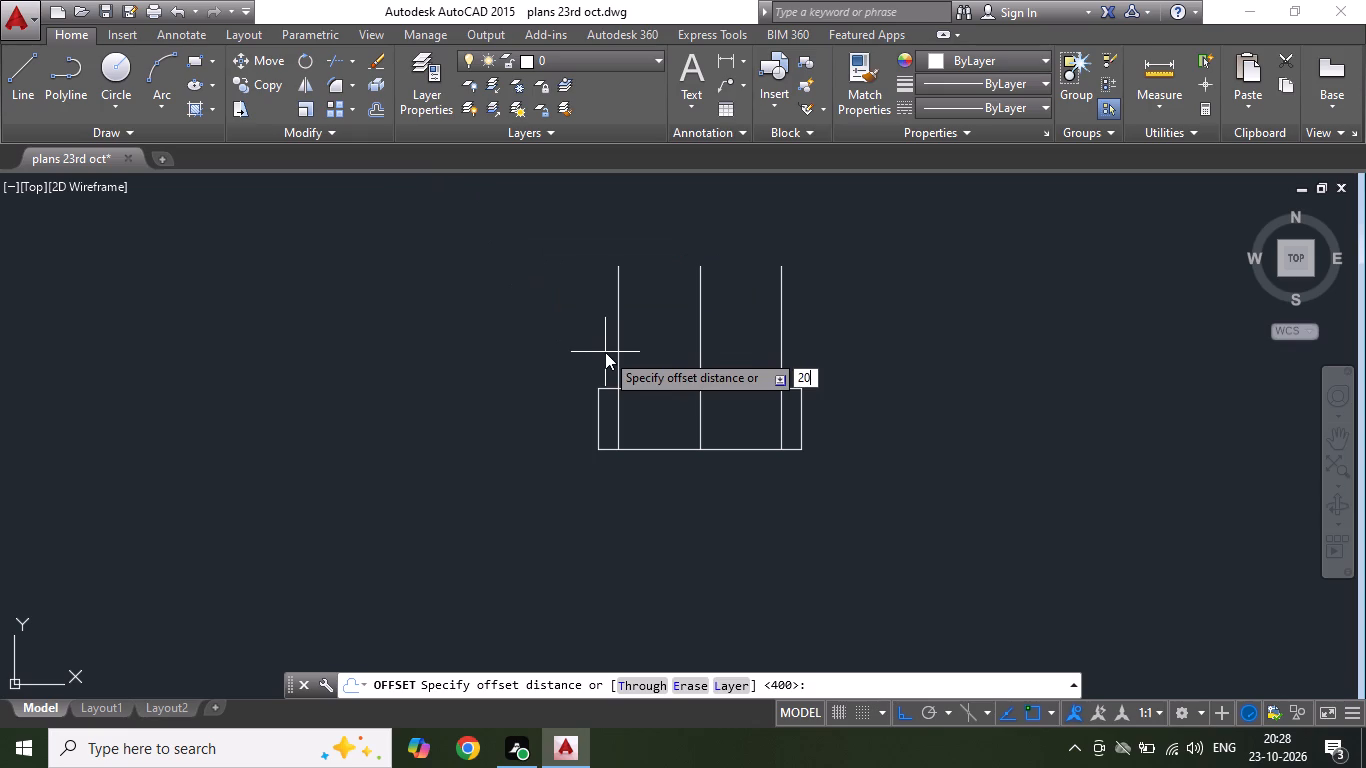
key(Return)
click(635, 390)
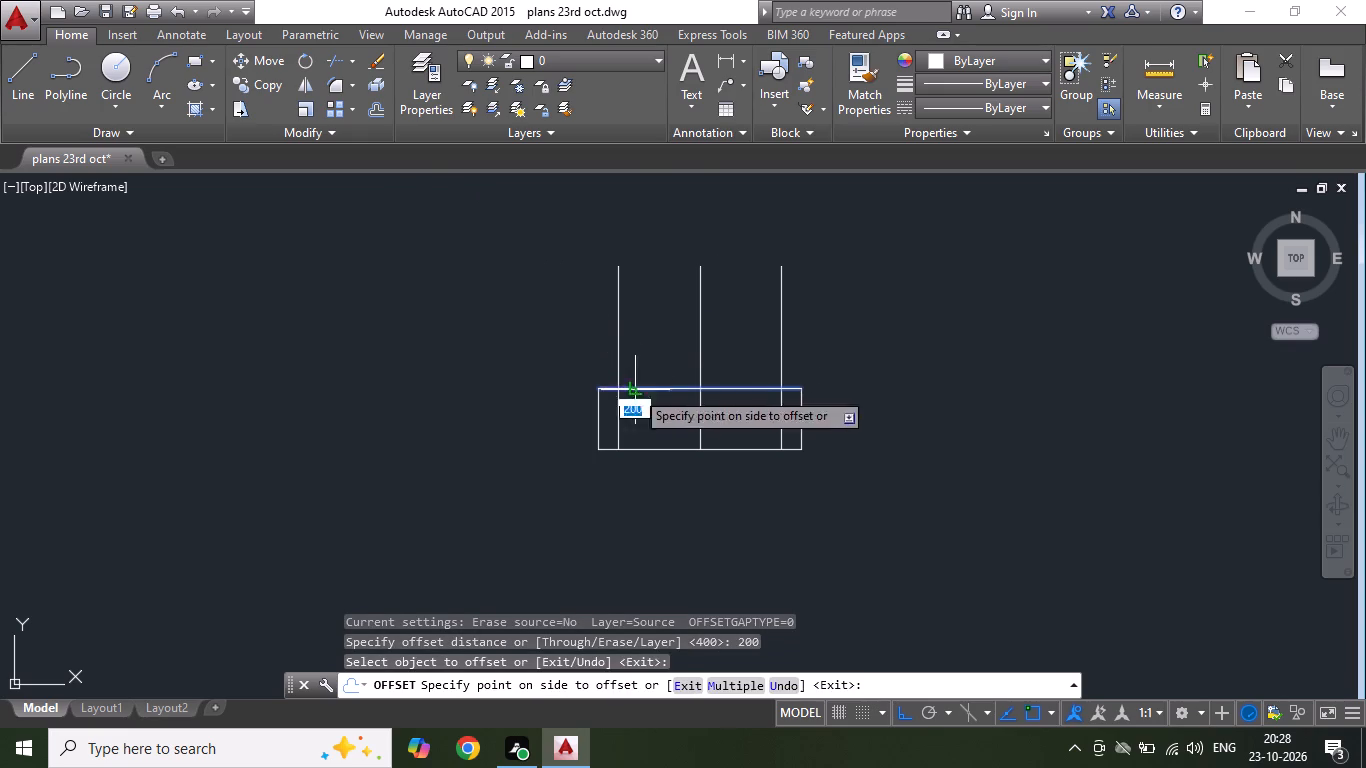
click(632, 301)
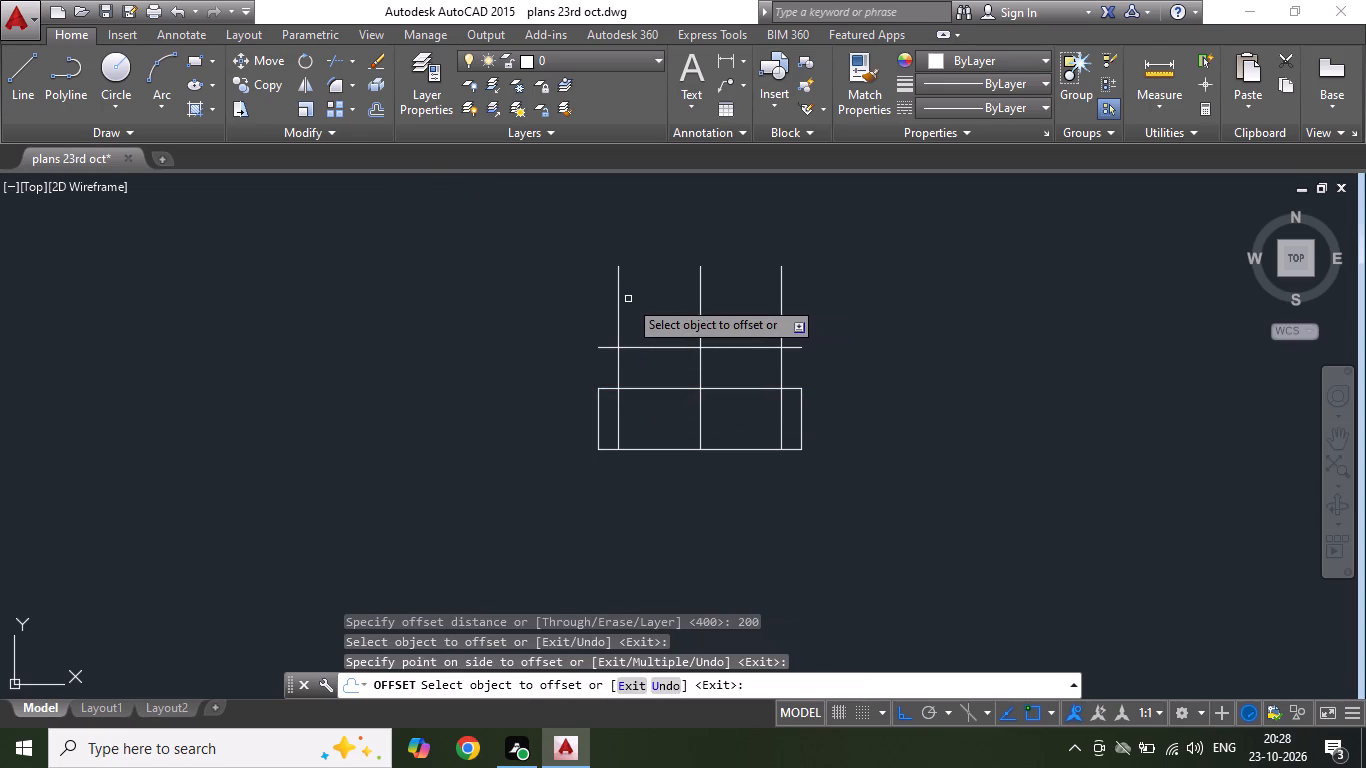
key(Escape)
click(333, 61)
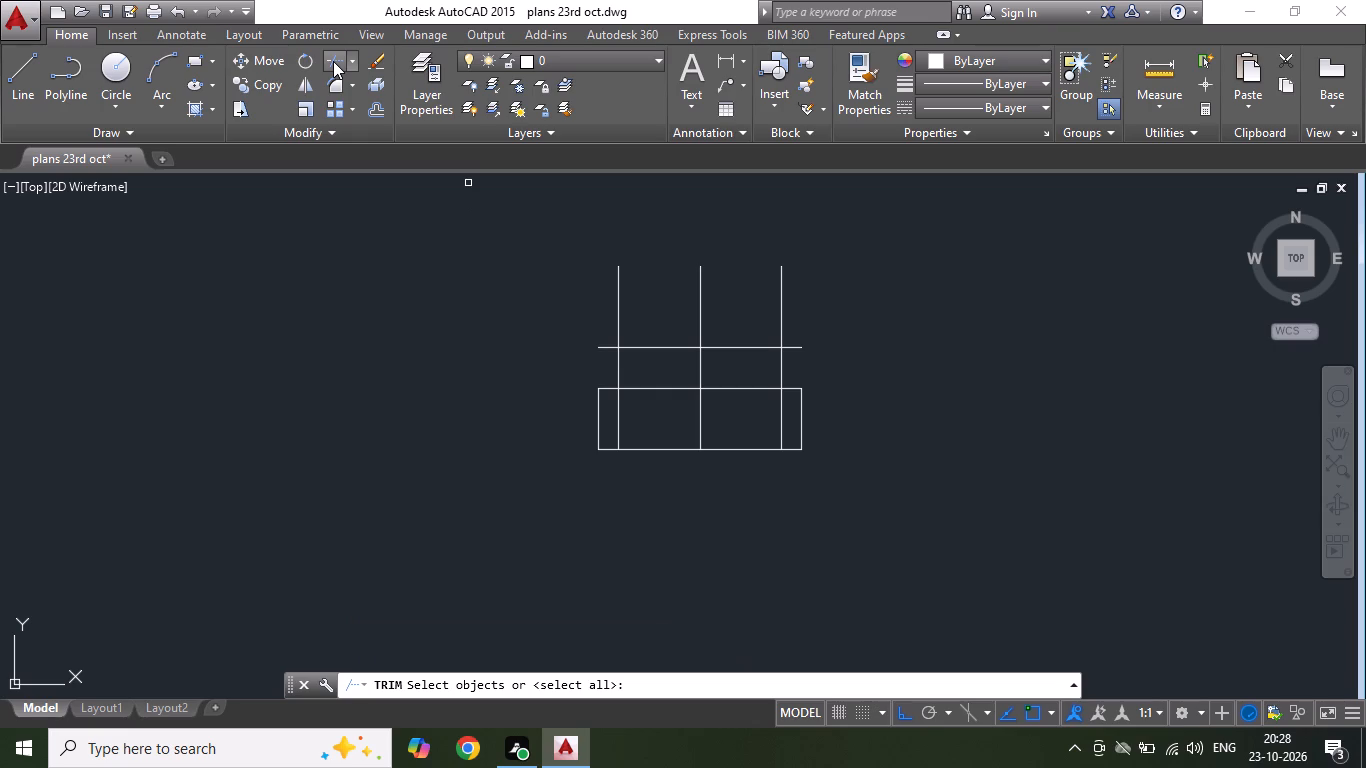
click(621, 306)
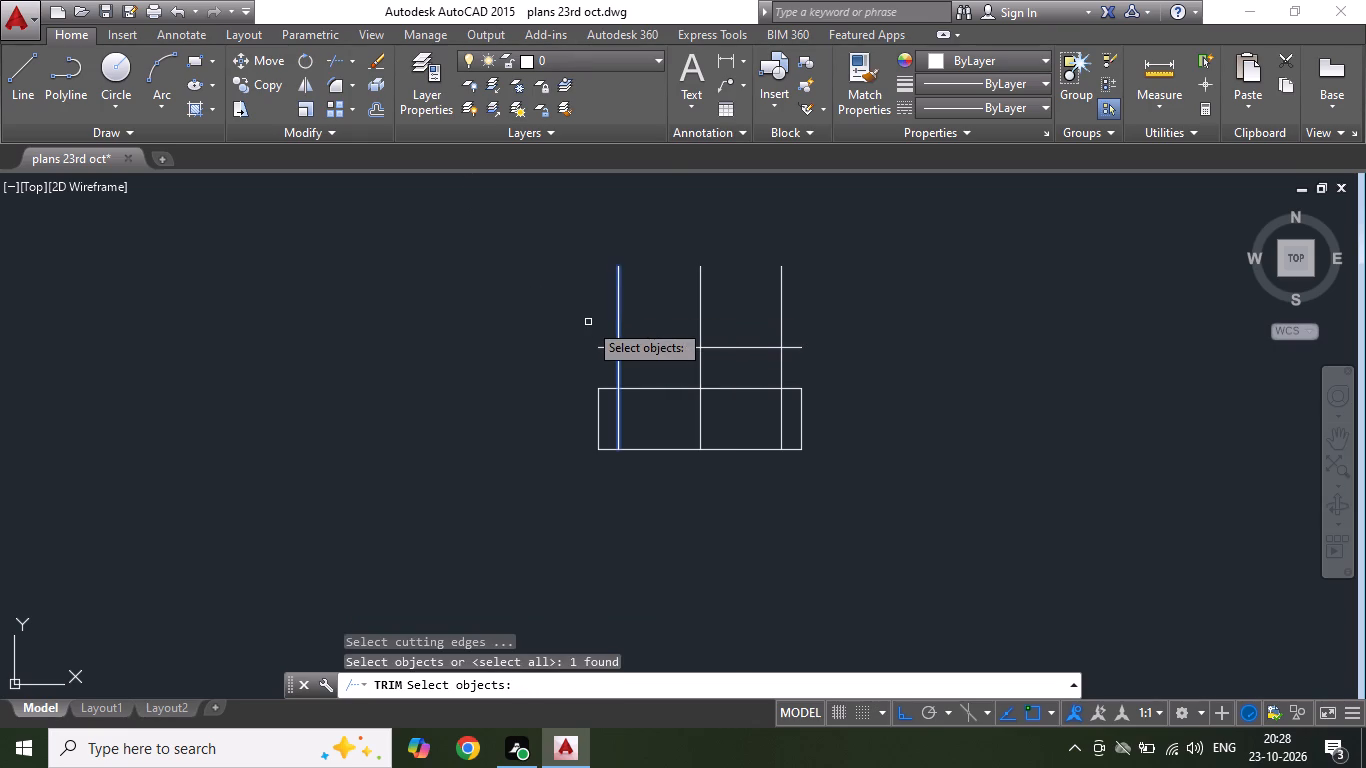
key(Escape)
Trim the two outer verticals inside the base and above the offset line, plus that line's overhanging ends, leaving a second tier on the base.
click(352, 61)
click(376, 97)
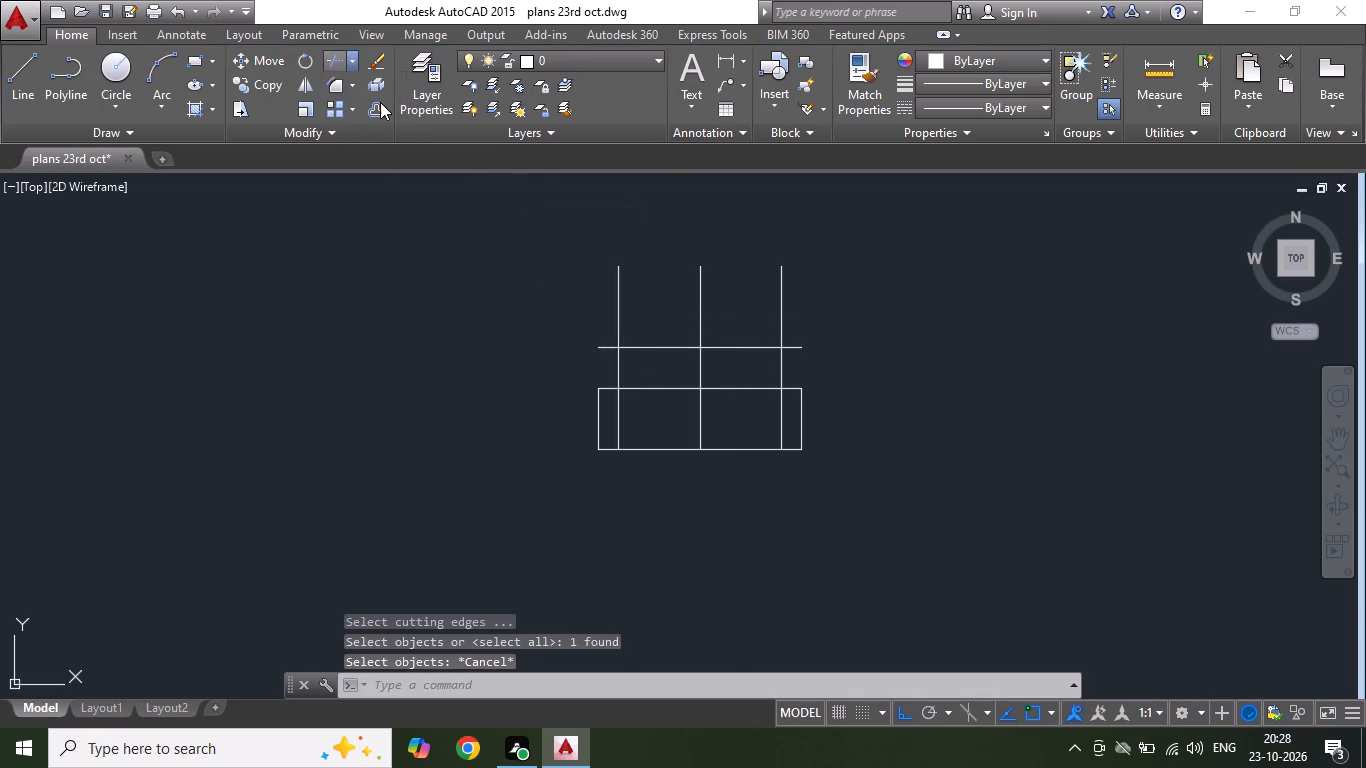
key(Return)
click(618, 403)
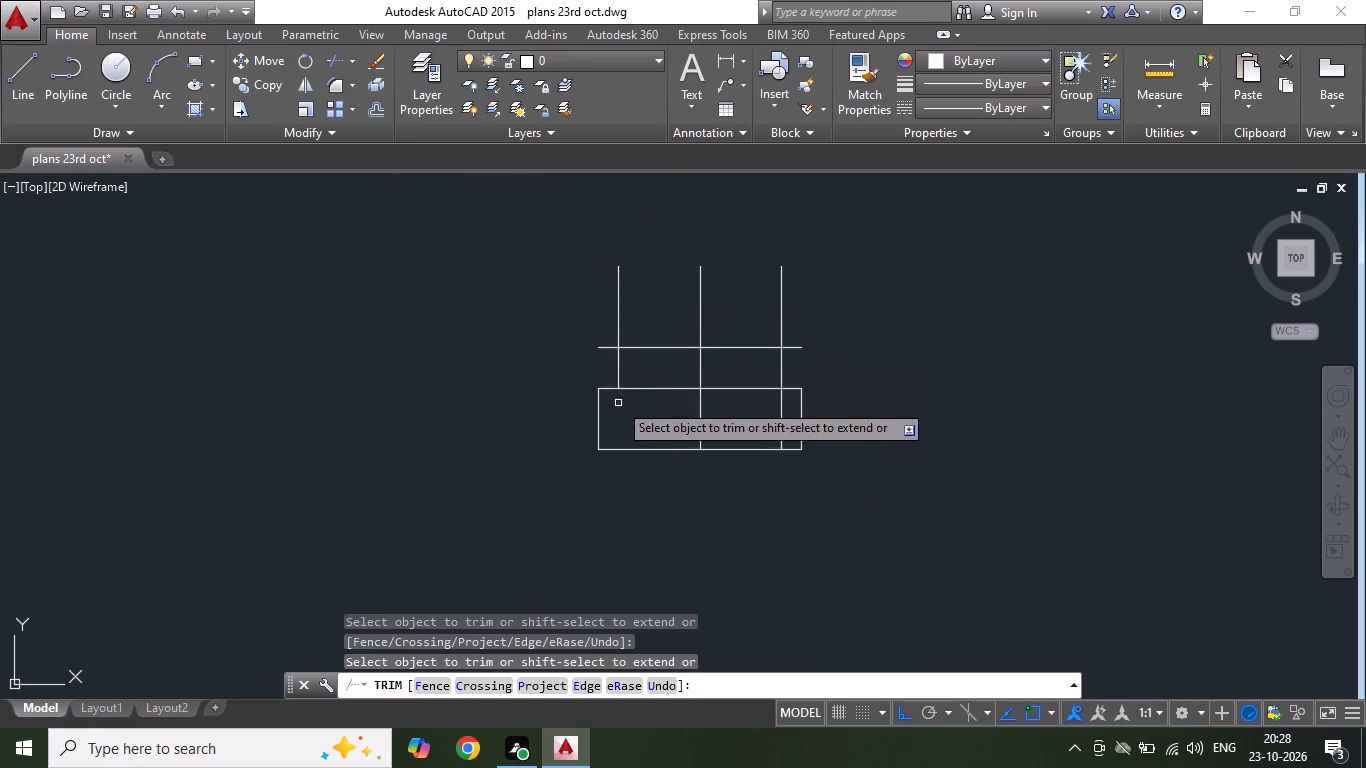
click(617, 303)
click(779, 301)
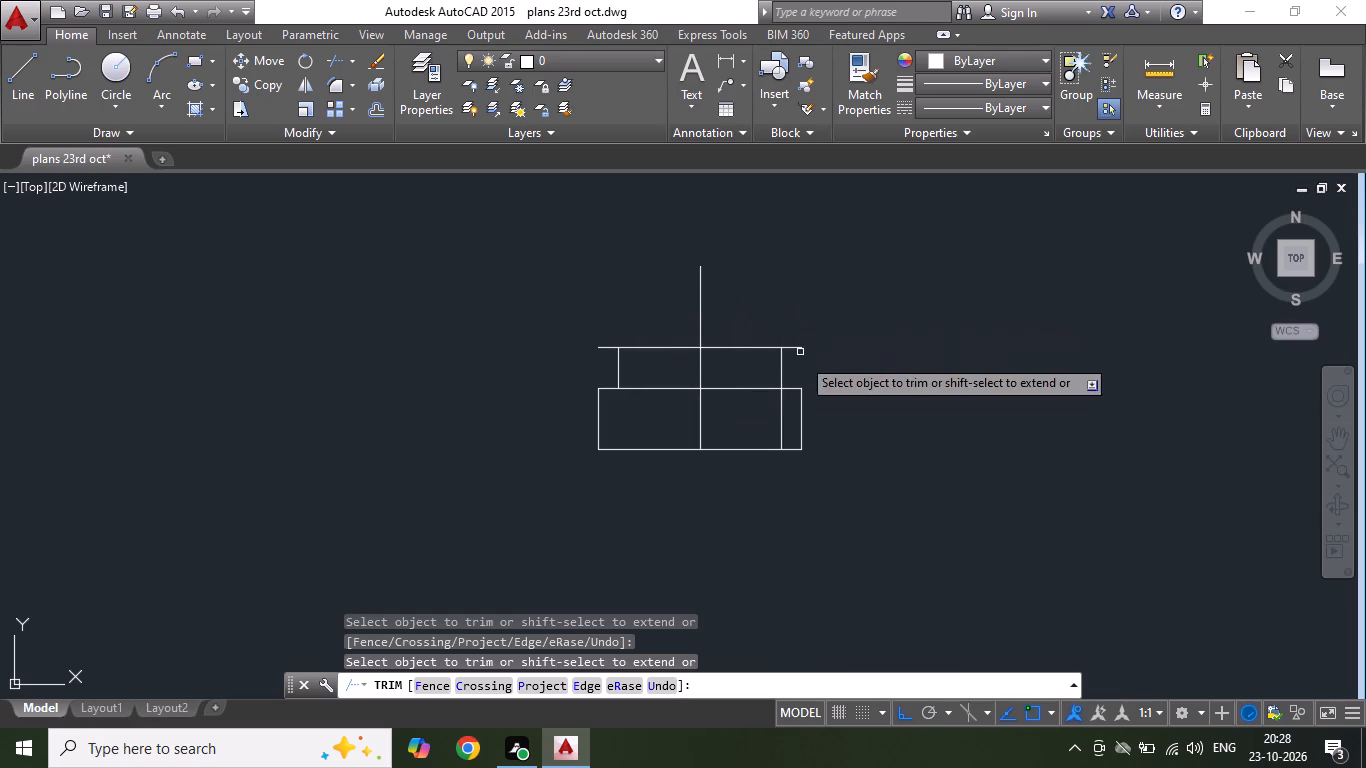
click(783, 403)
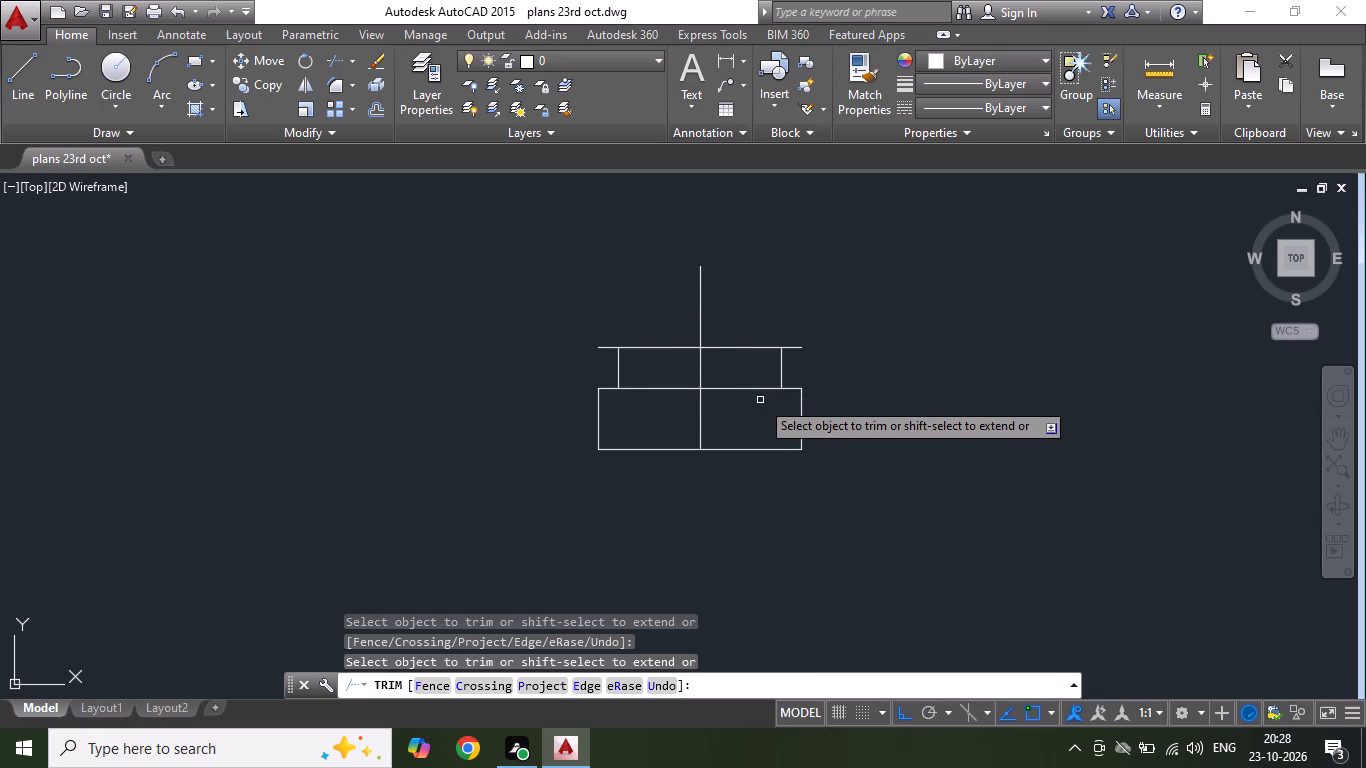
click(599, 346)
click(794, 349)
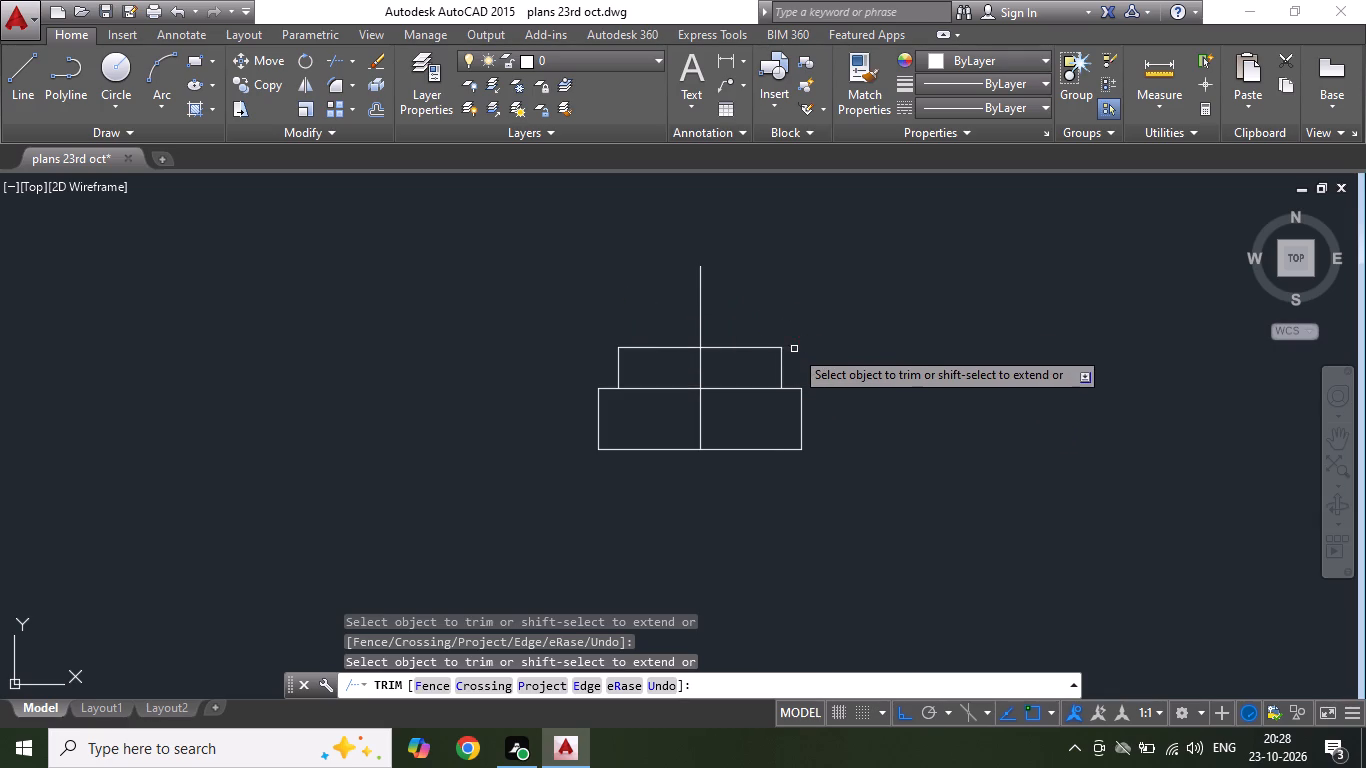
key(Escape)
Offset the second tier's top edge upward by 200.
click(372, 118)
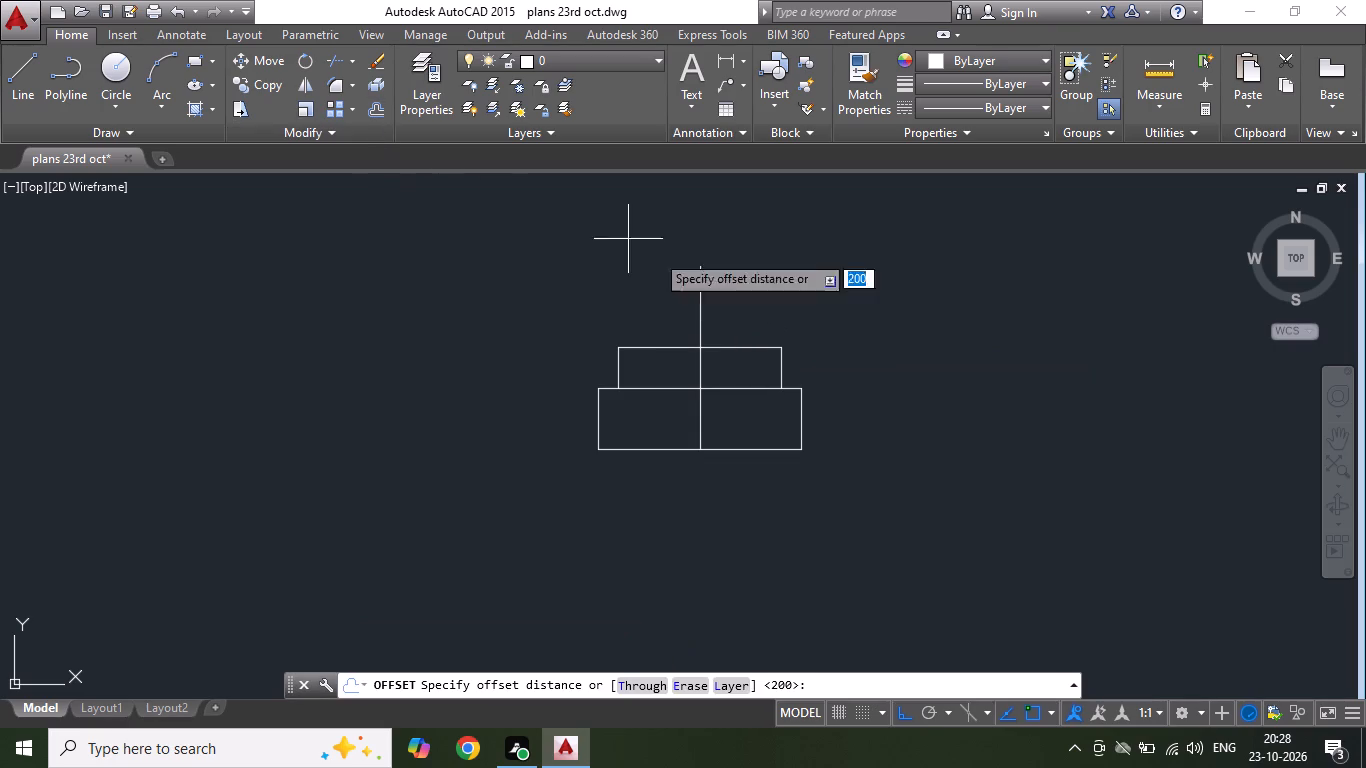
text(200)
key(Return)
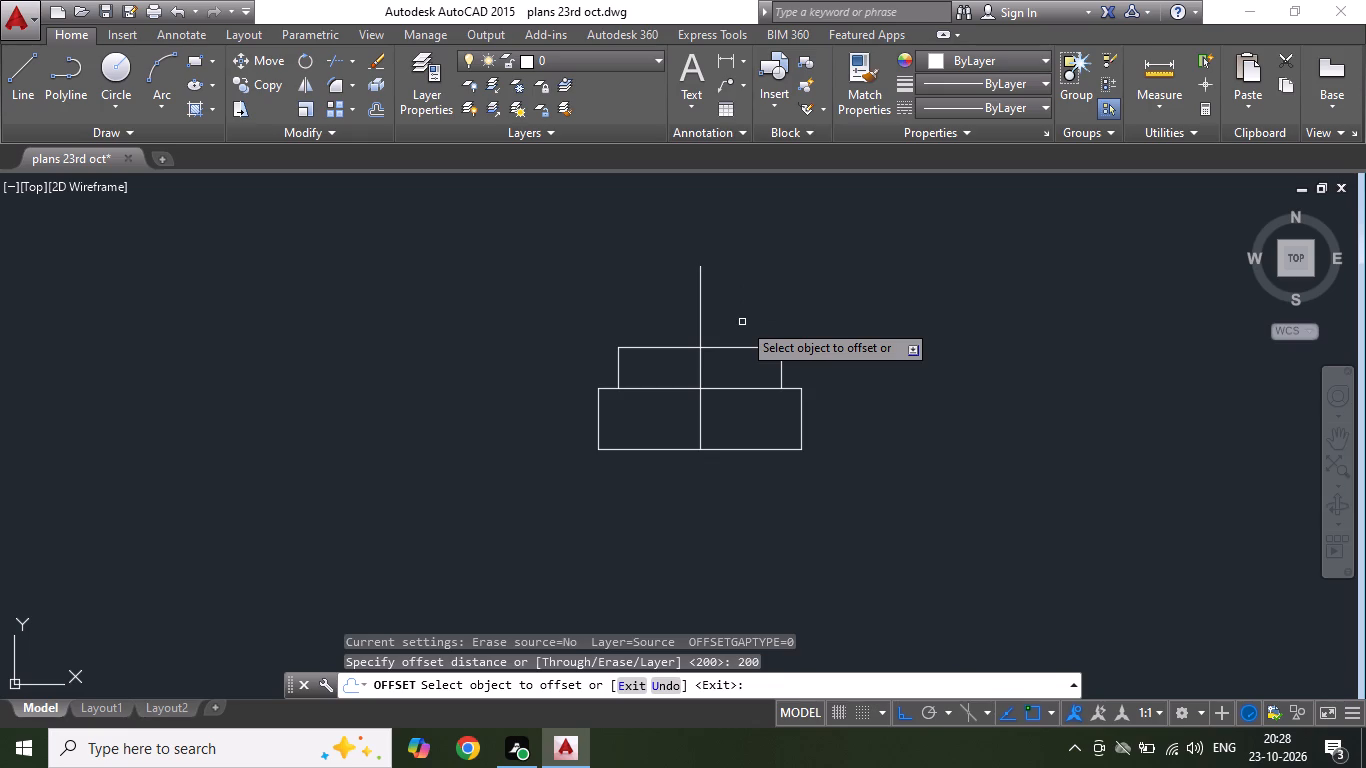
click(728, 347)
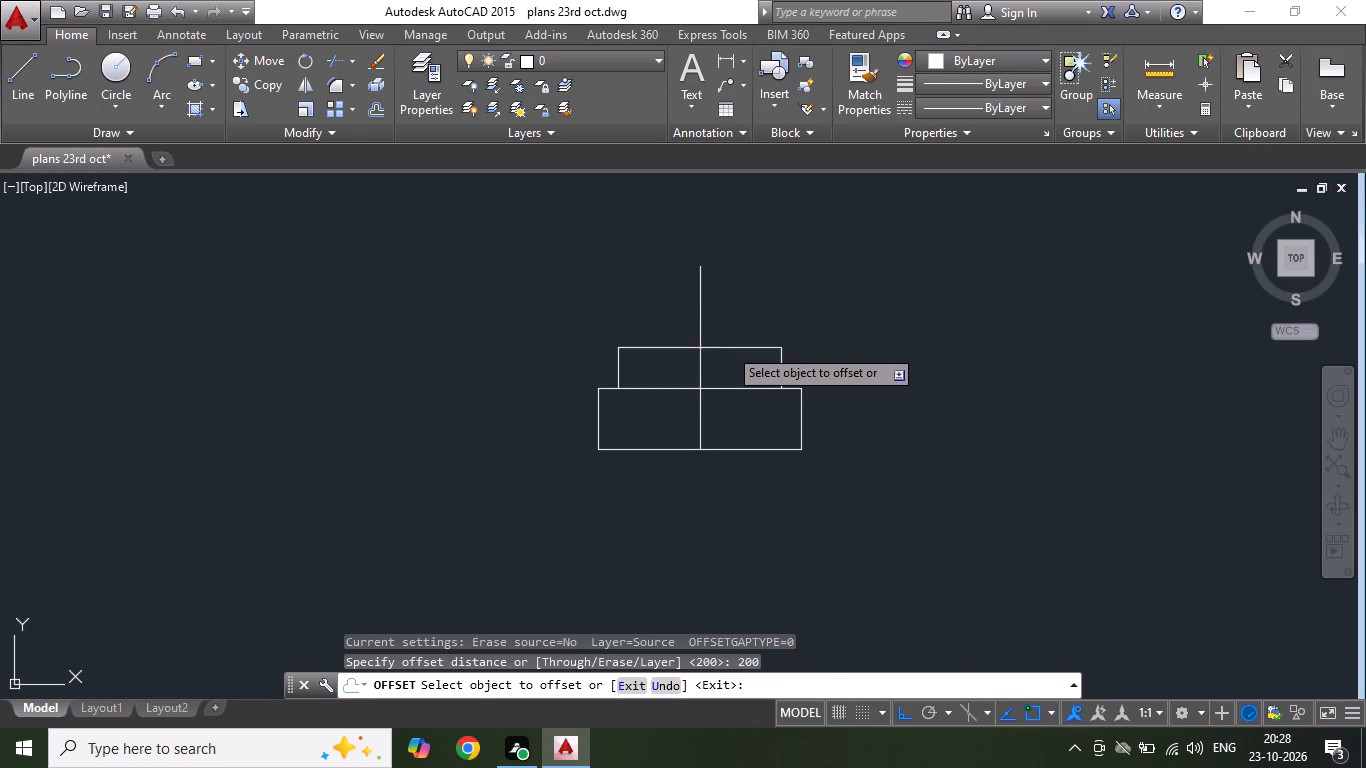
click(730, 280)
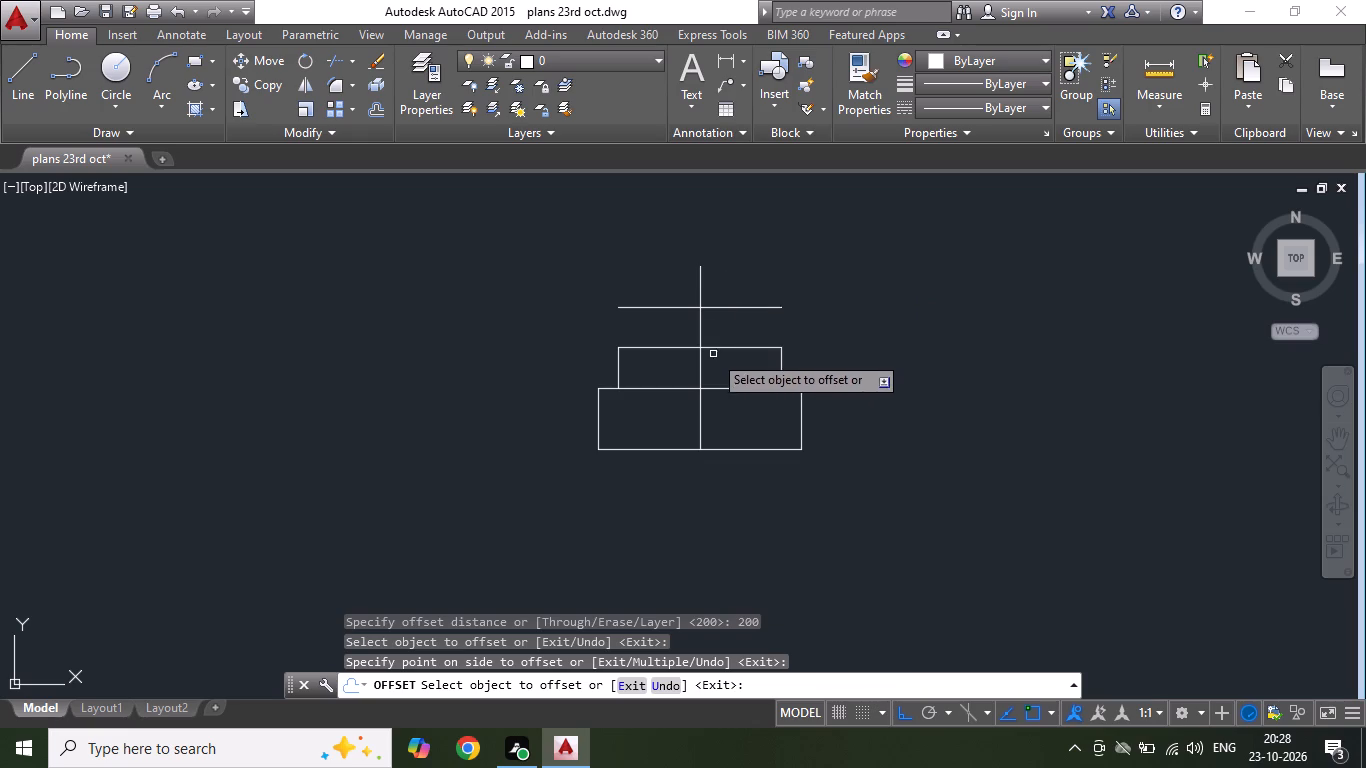
key(Escape)
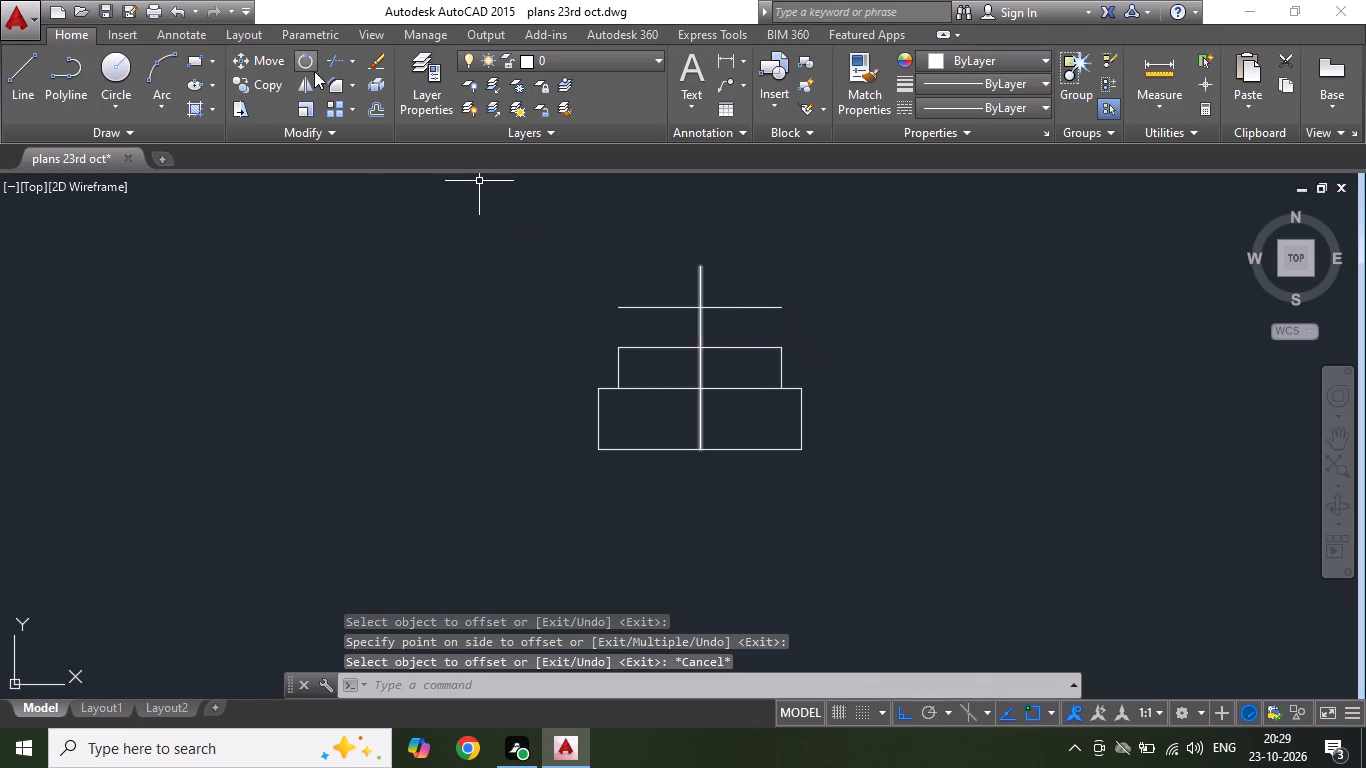
Offset the vertical centre line by 350 to both sides.
click(380, 107)
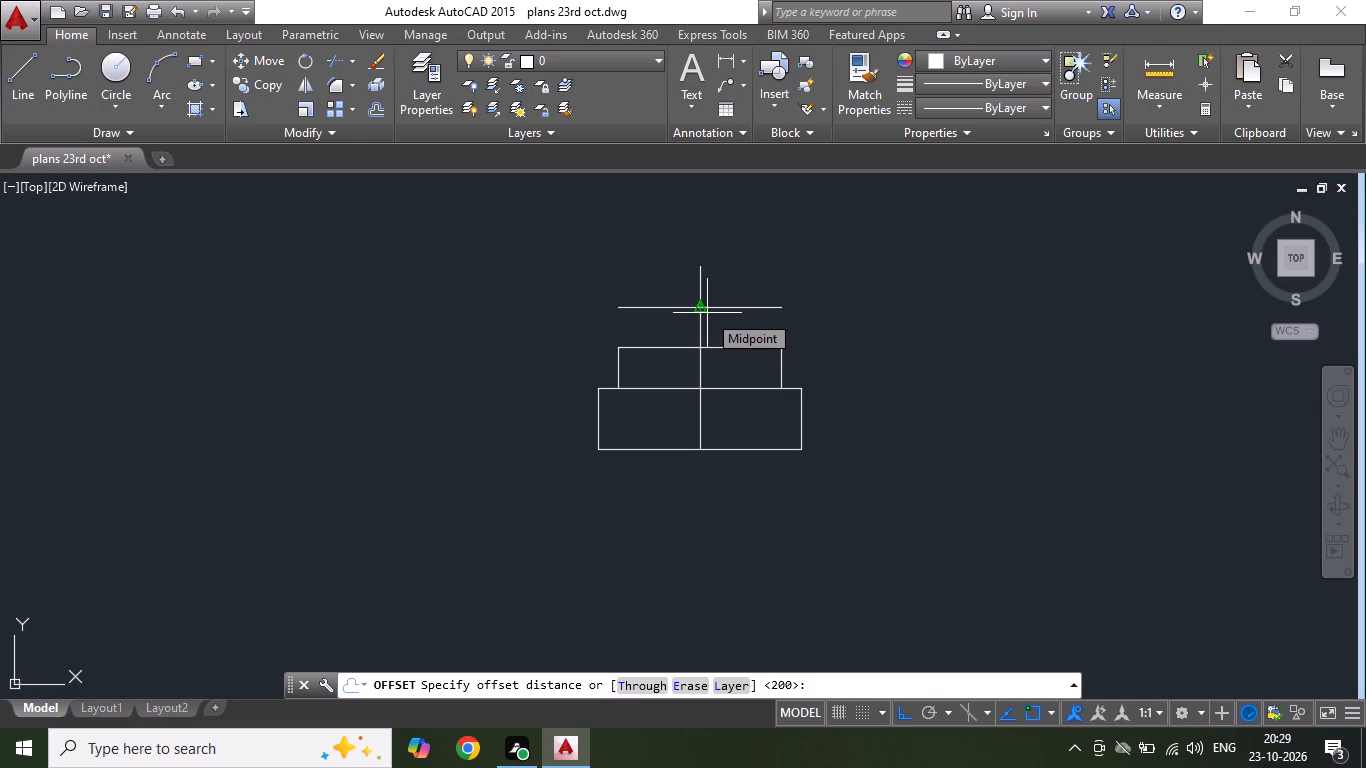
text(350)
key(Return)
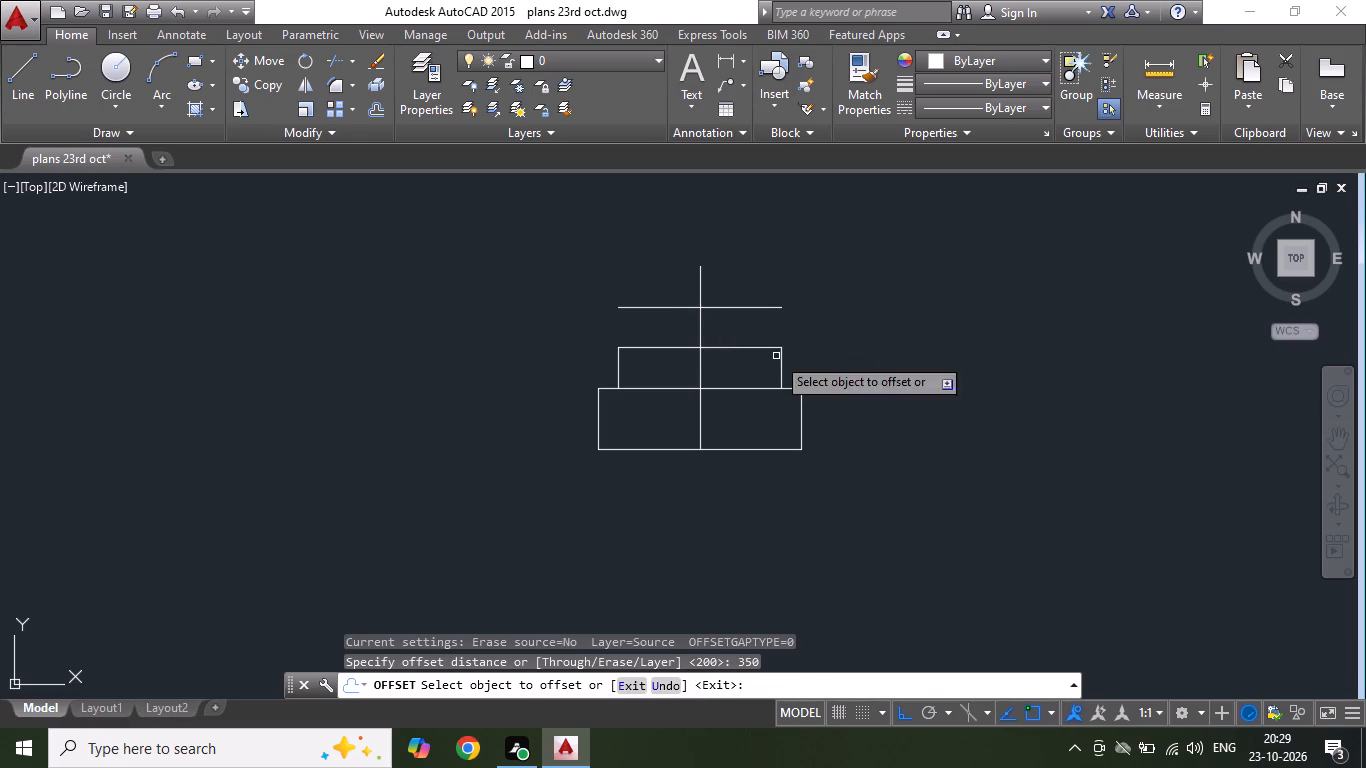
click(698, 330)
click(647, 340)
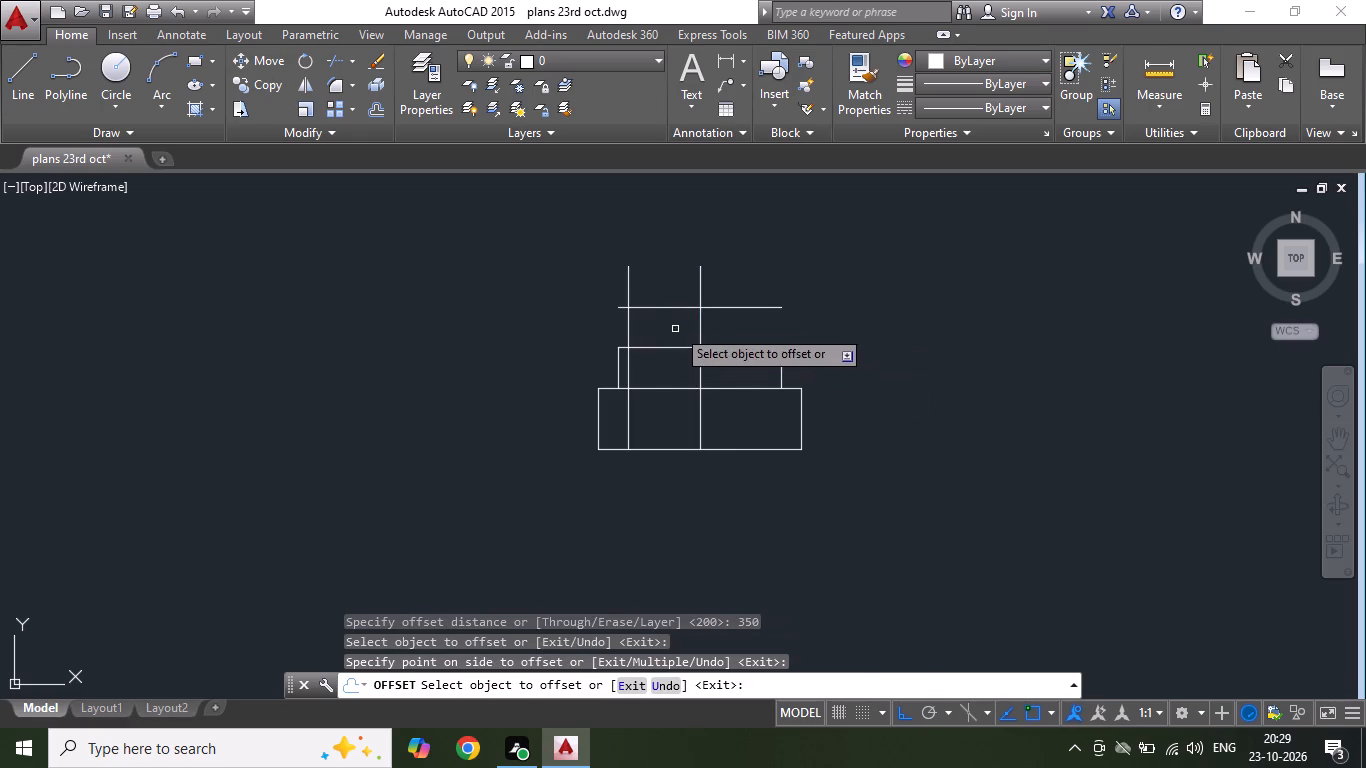
click(700, 316)
click(791, 321)
key(Escape)
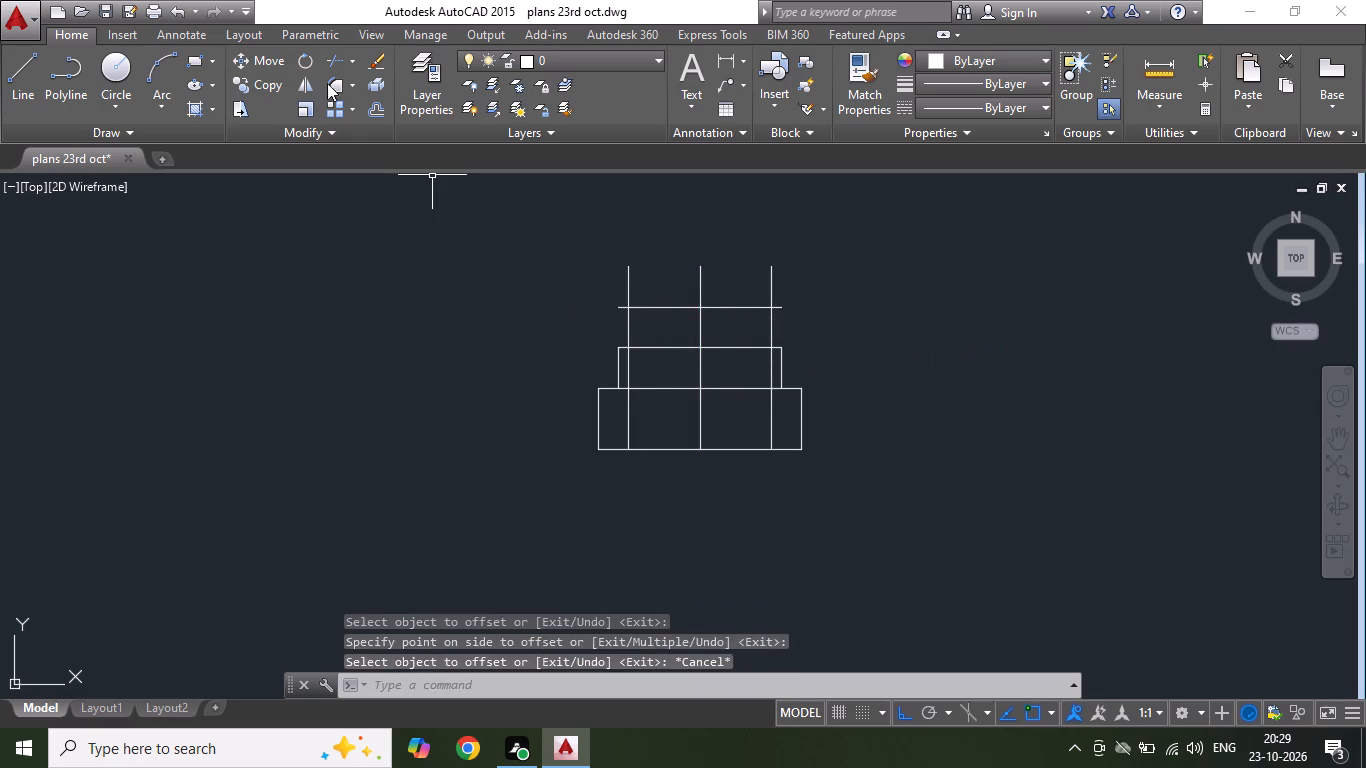
Trim the two 350-offset verticals below and above the third tier, plus its top line's overhanging ends, keeping the centre line.
click(336, 68)
key(Return)
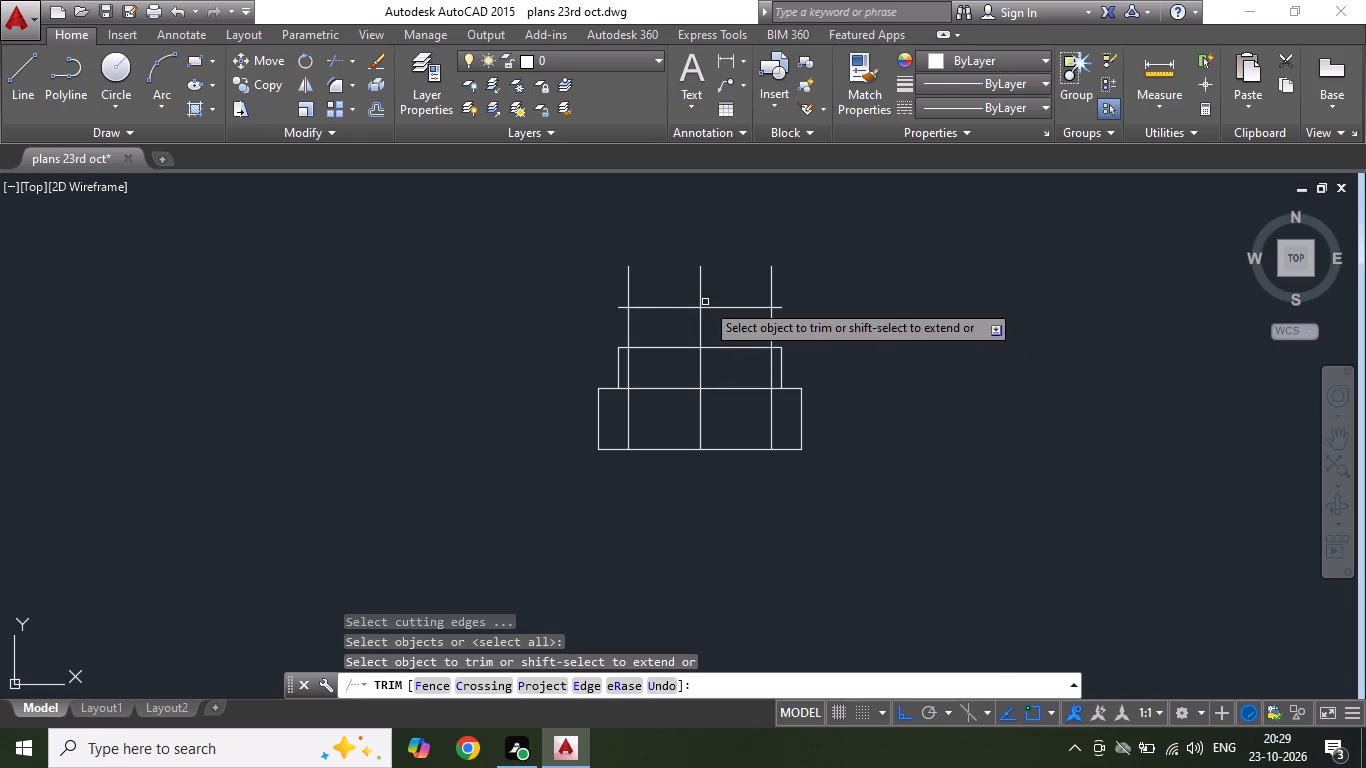
click(632, 282)
click(618, 282)
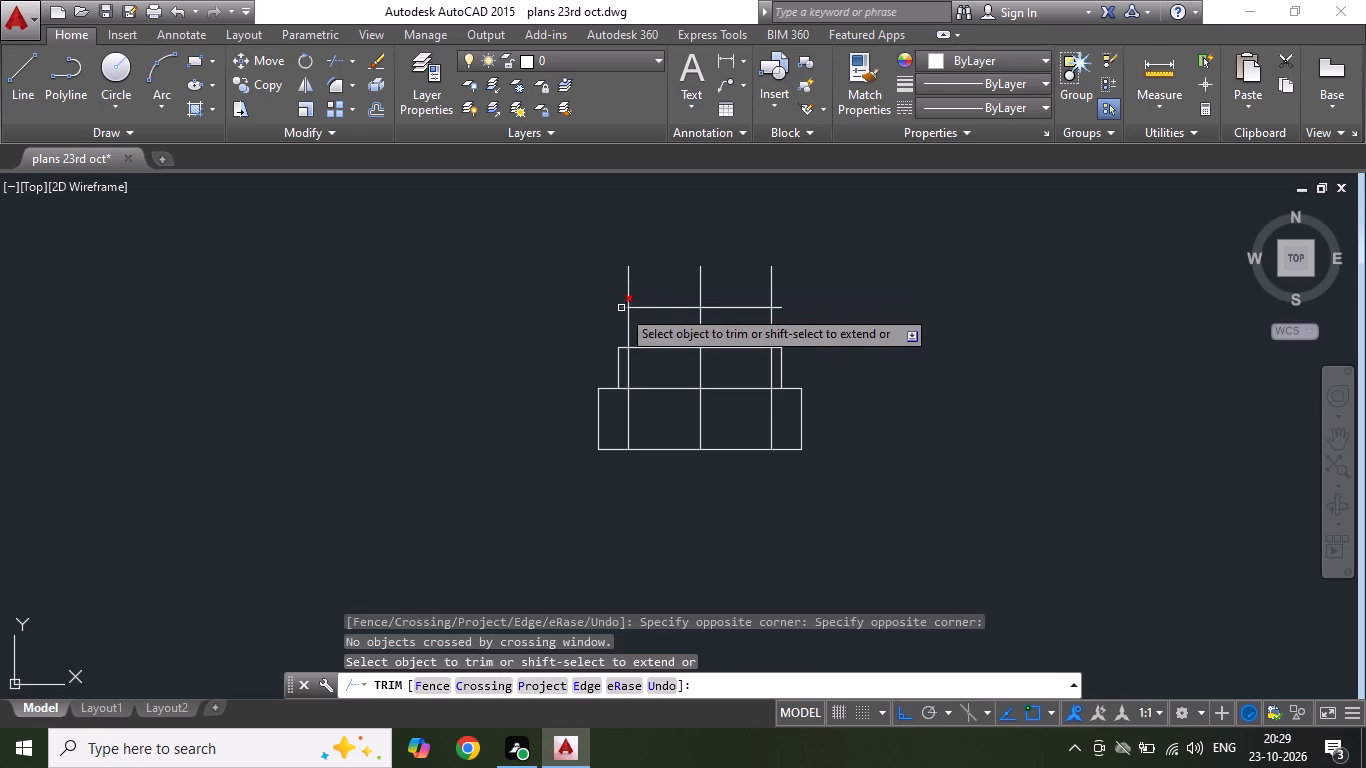
click(621, 308)
click(628, 283)
double_click(632, 409)
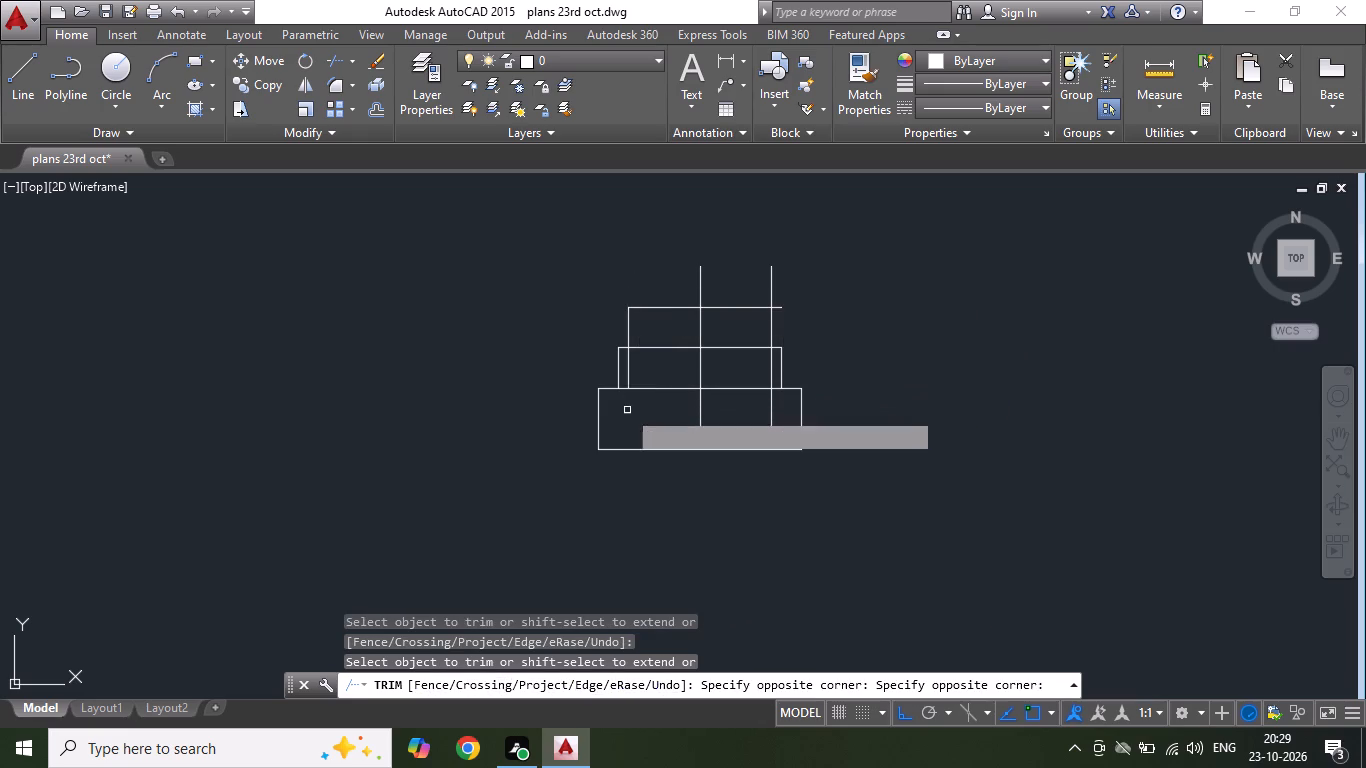
click(630, 371)
click(777, 410)
click(766, 413)
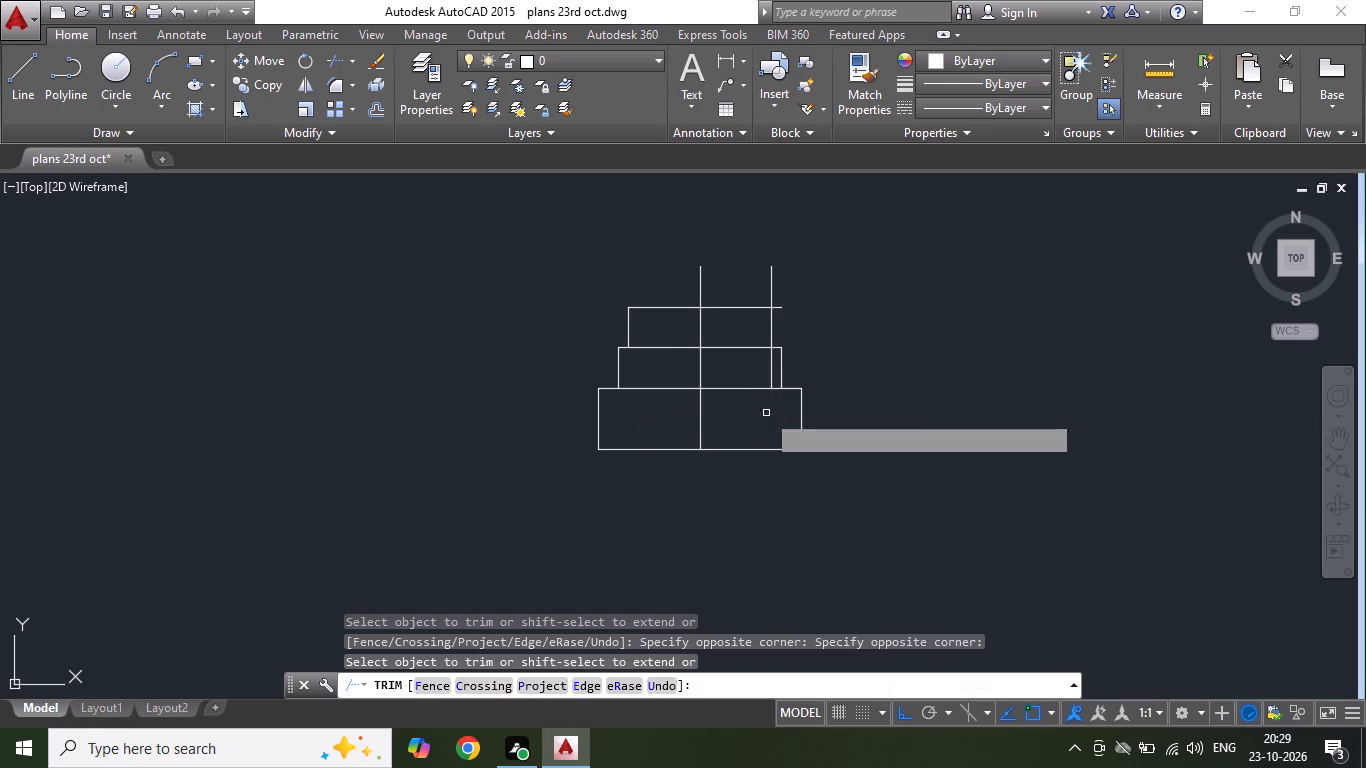
click(772, 359)
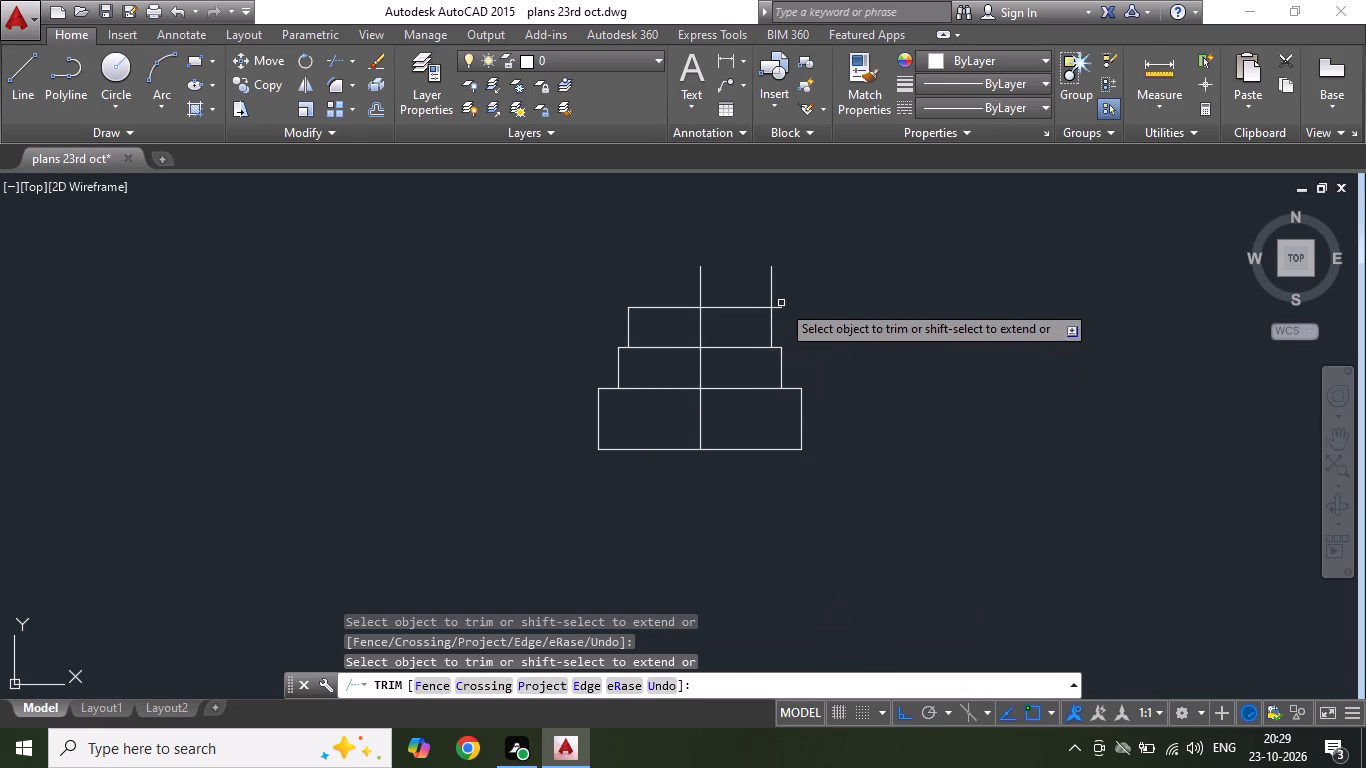
click(781, 309)
click(771, 288)
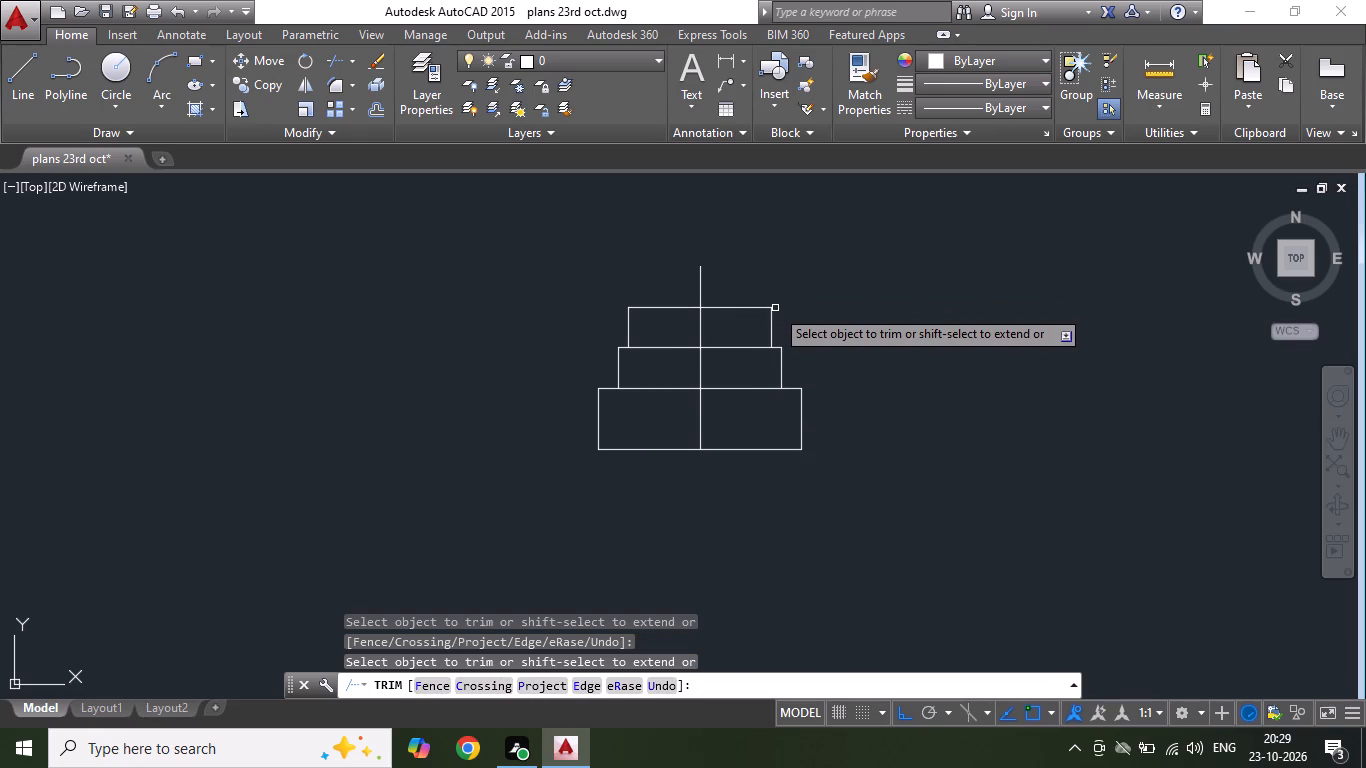
Offset the third tier's top edge upward by 200.
key(Escape)
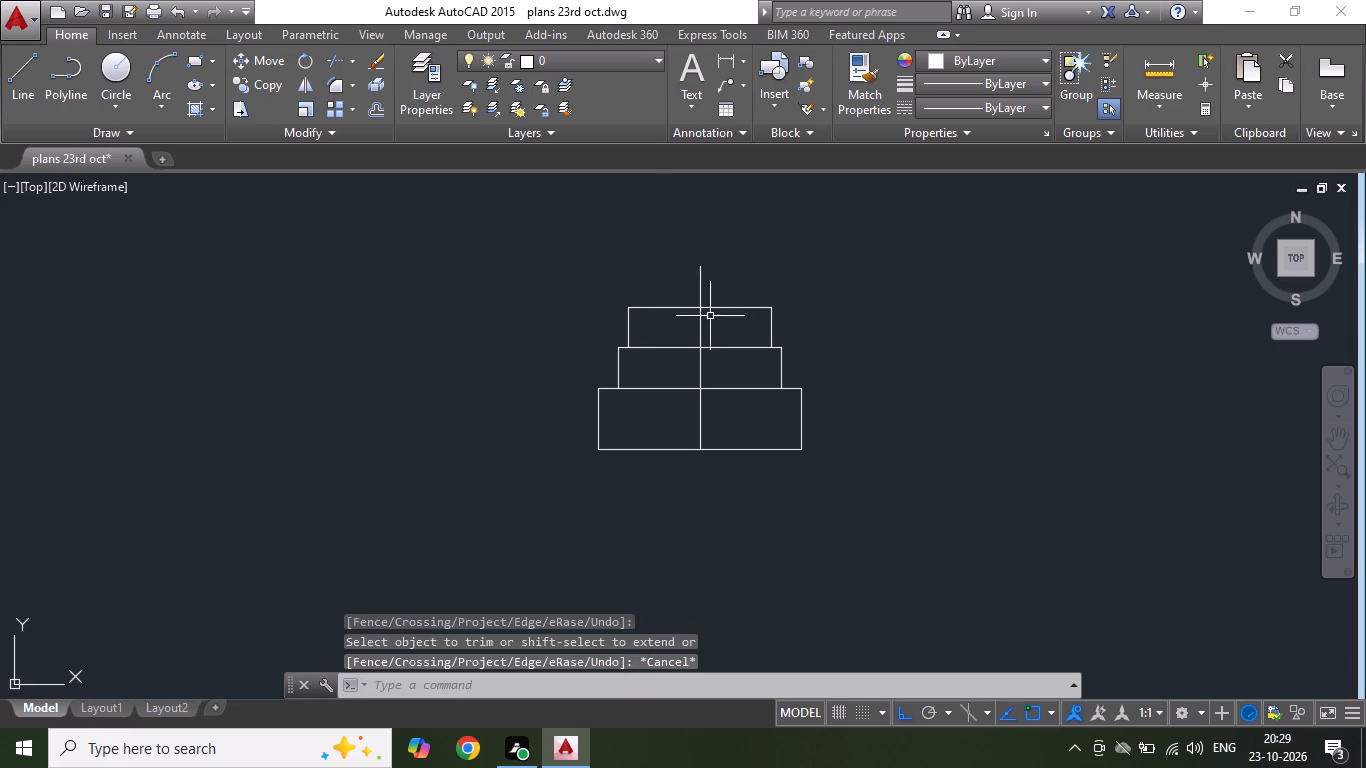
click(378, 111)
text(200)
key(Return)
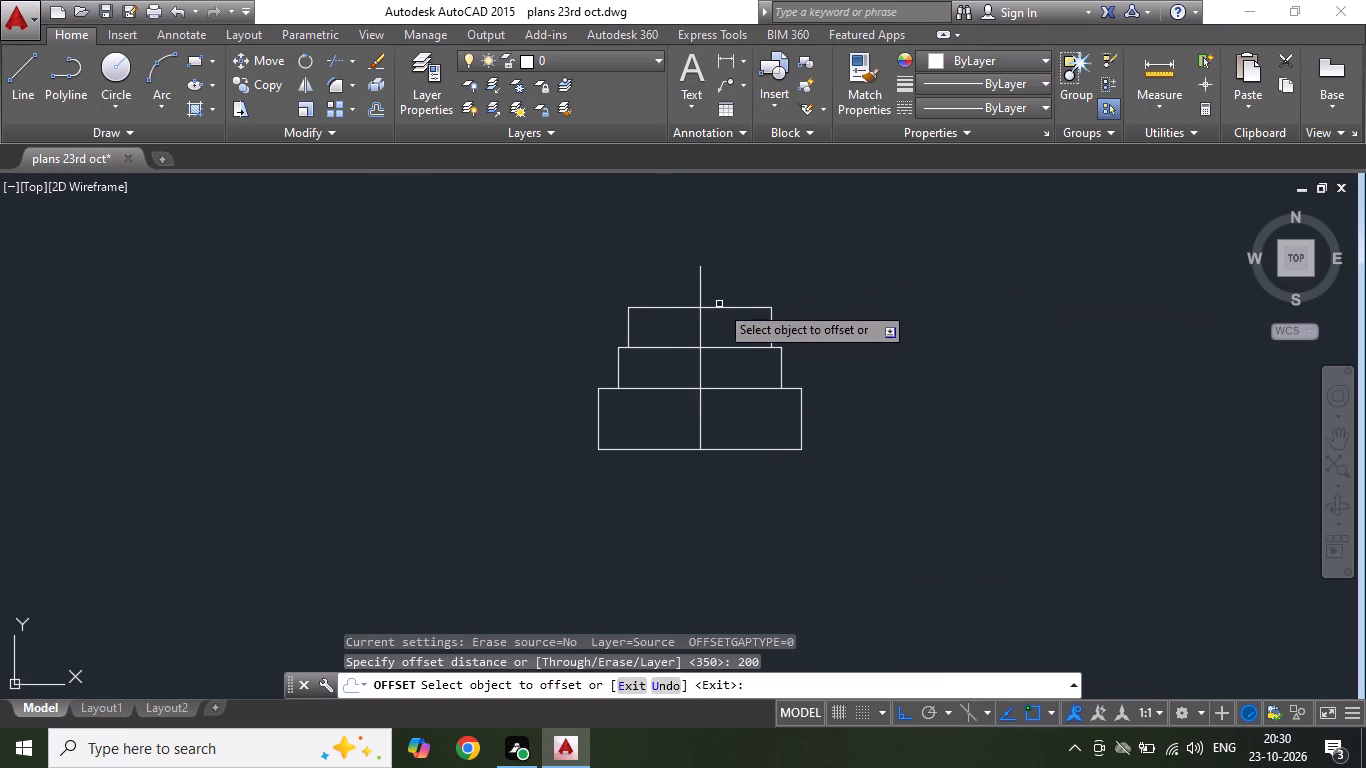
click(719, 309)
click(802, 229)
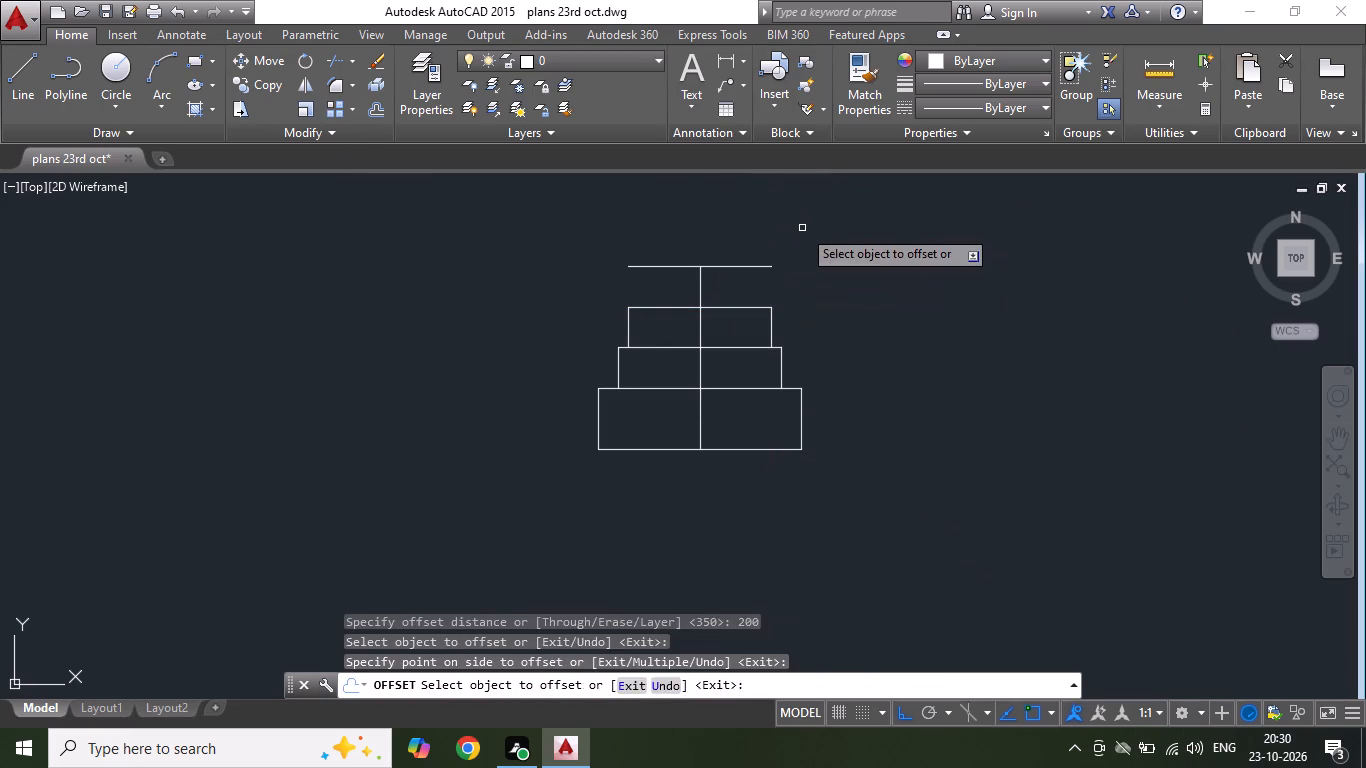
key(Escape)
key(Escape)
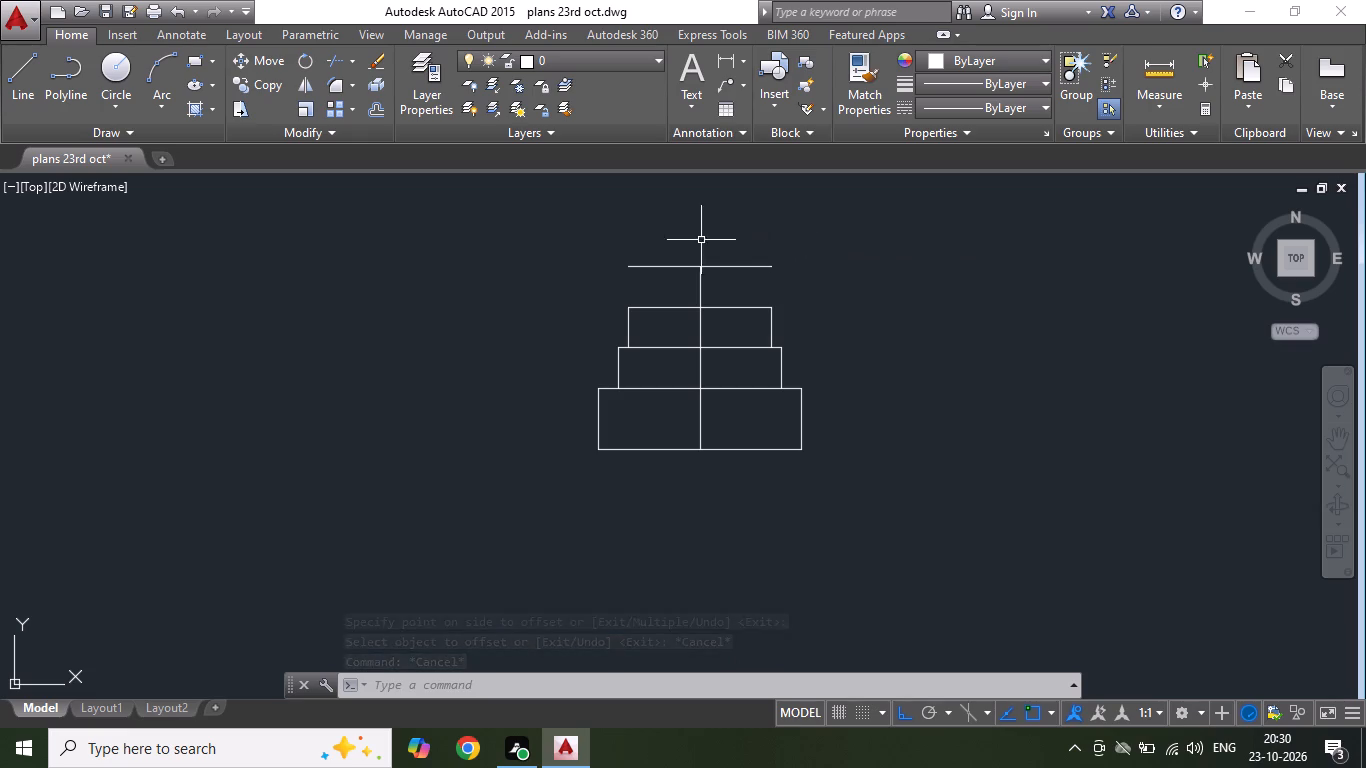
Offset the vertical centre line by 300 to both sides.
click(379, 110)
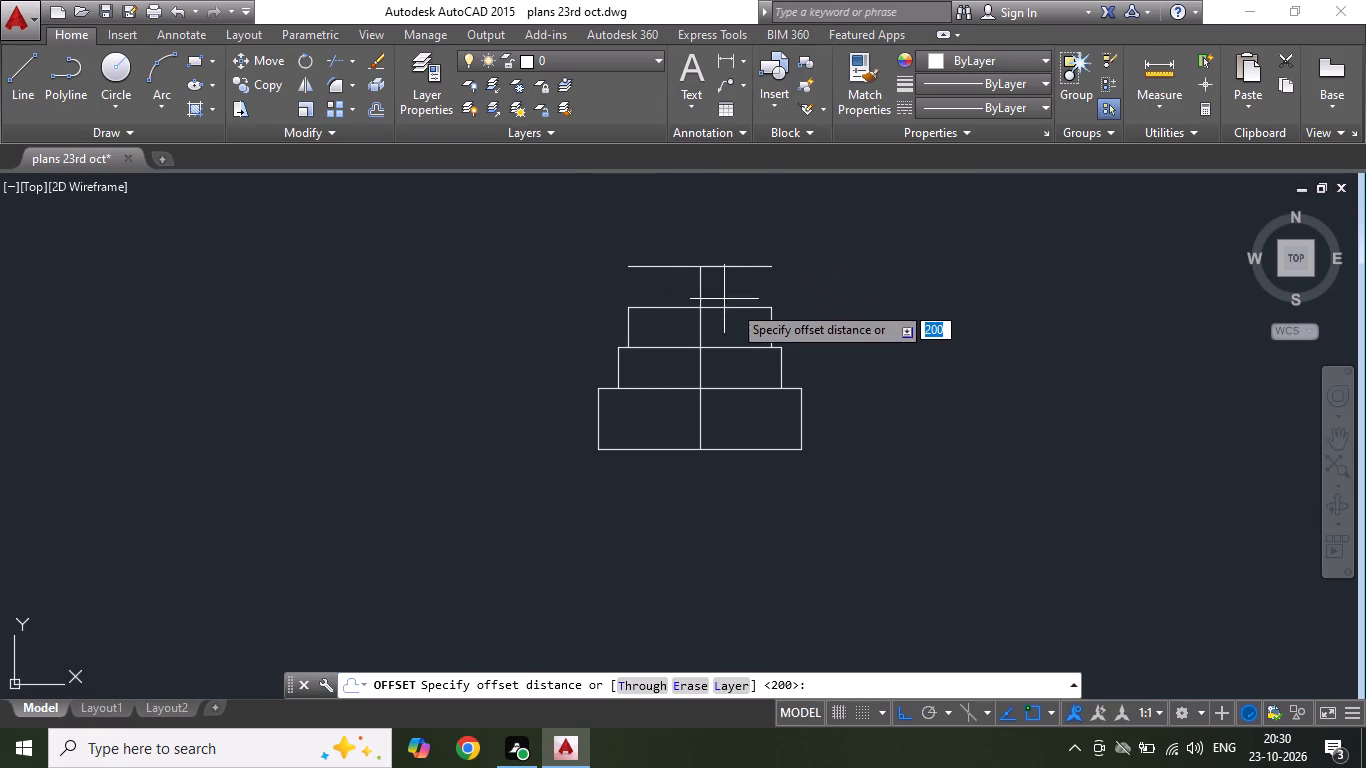
text(300)
key(Return)
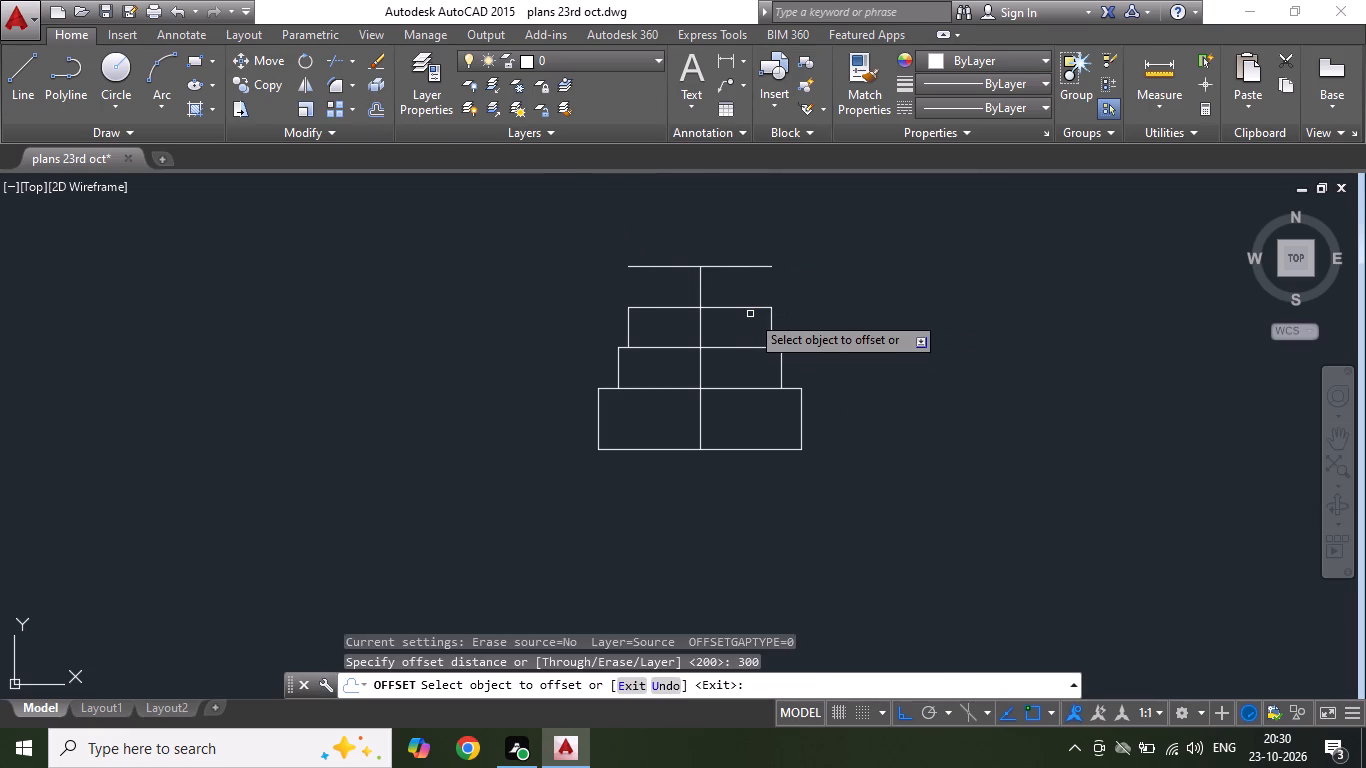
click(699, 290)
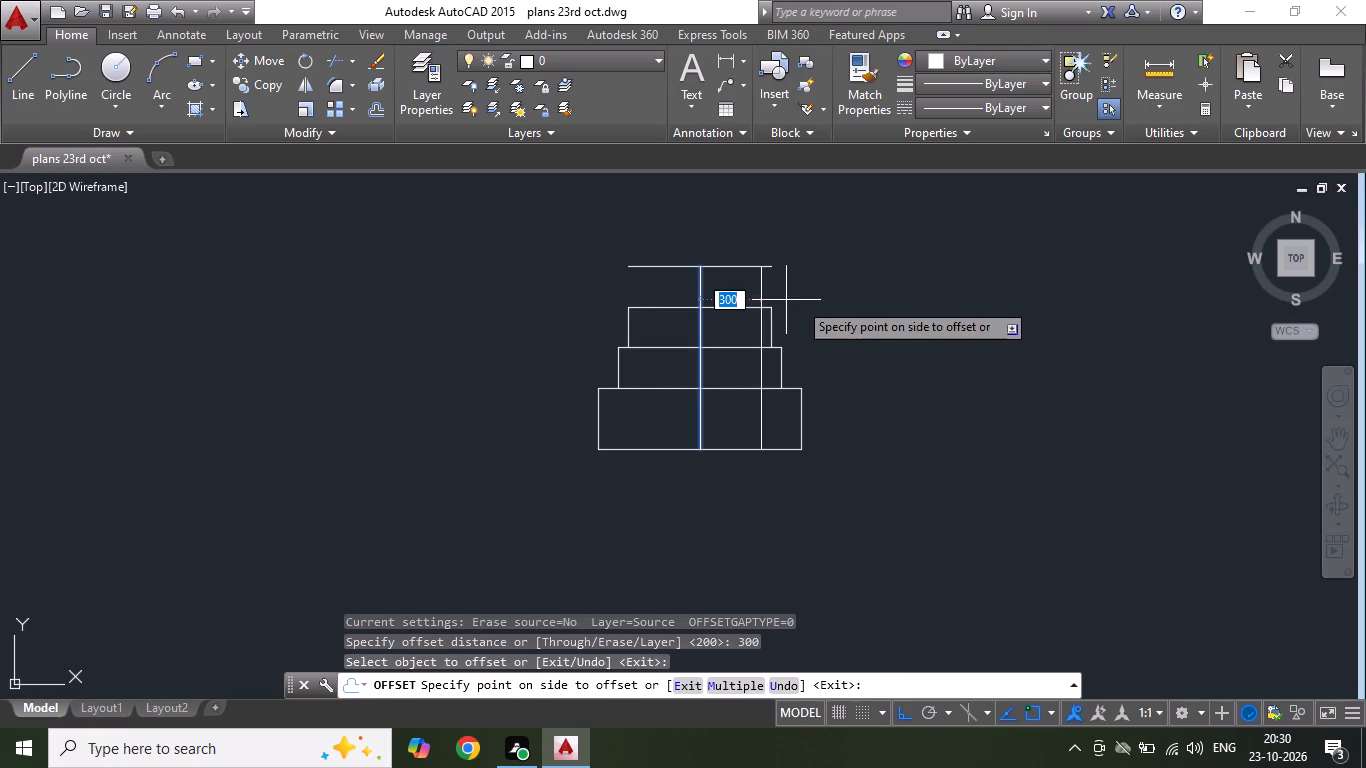
click(812, 298)
click(700, 292)
click(667, 312)
key(Escape)
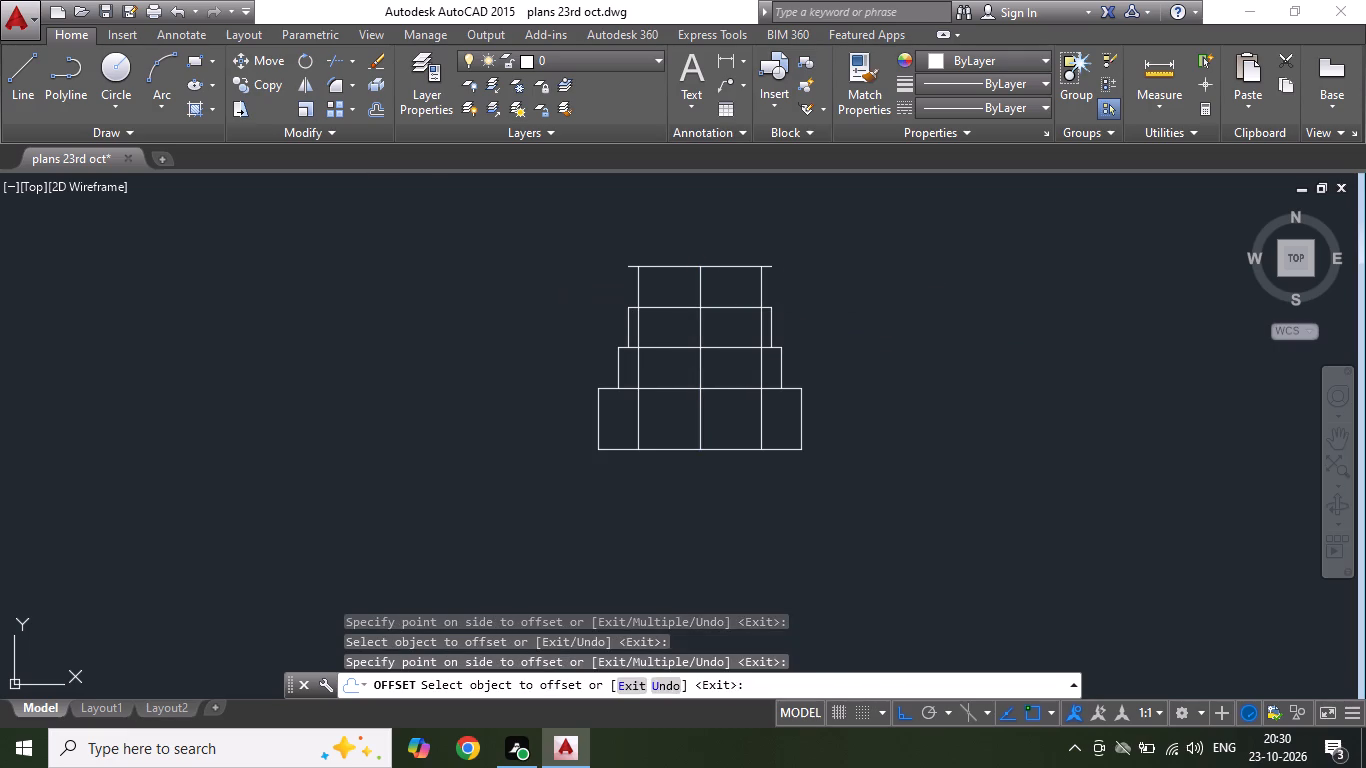
Trim the centre line and both 300-offset verticals inside the base, plus the overhanging ends of the topmost line.
click(348, 62)
click(339, 61)
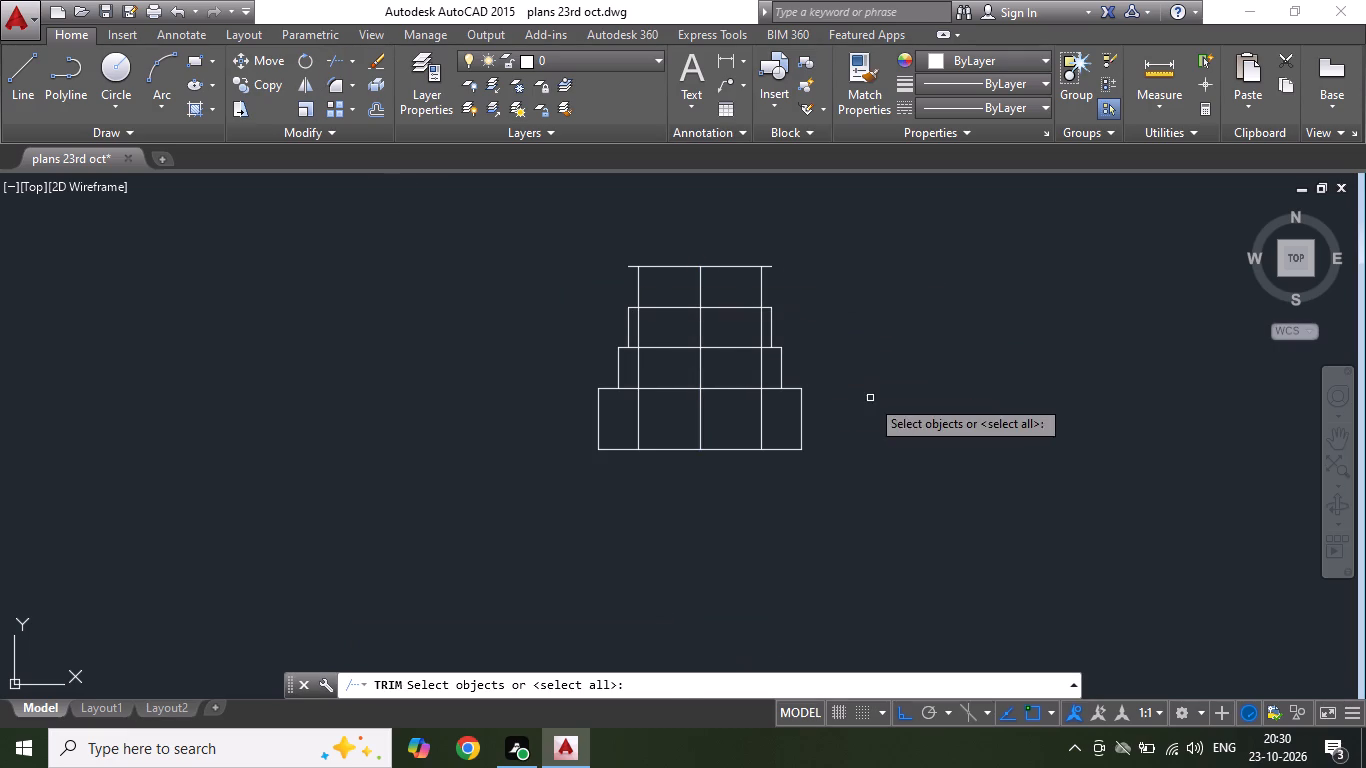
key(Return)
drag(624, 411, 646, 424)
click(773, 439)
scroll(659, 352, up, 2)
scroll(693, 461, down, 2)
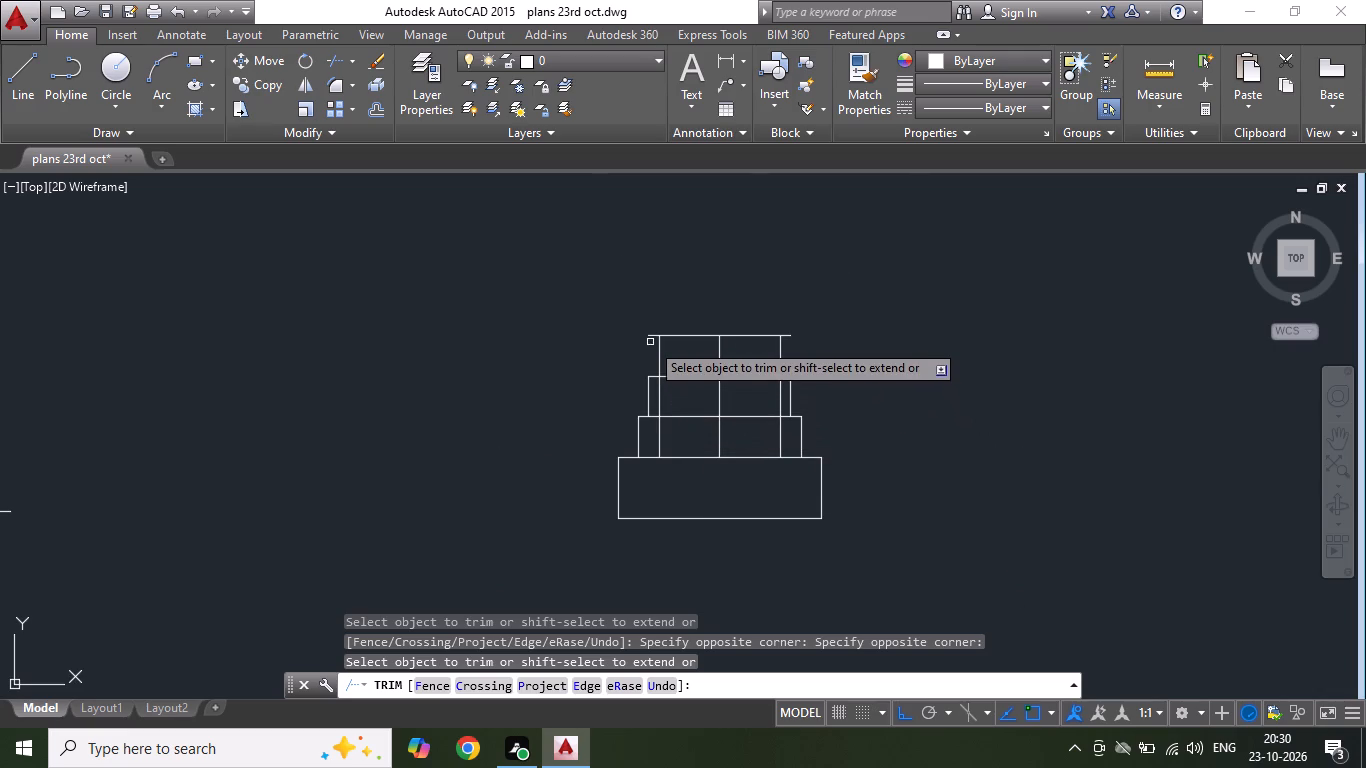
click(649, 338)
click(790, 336)
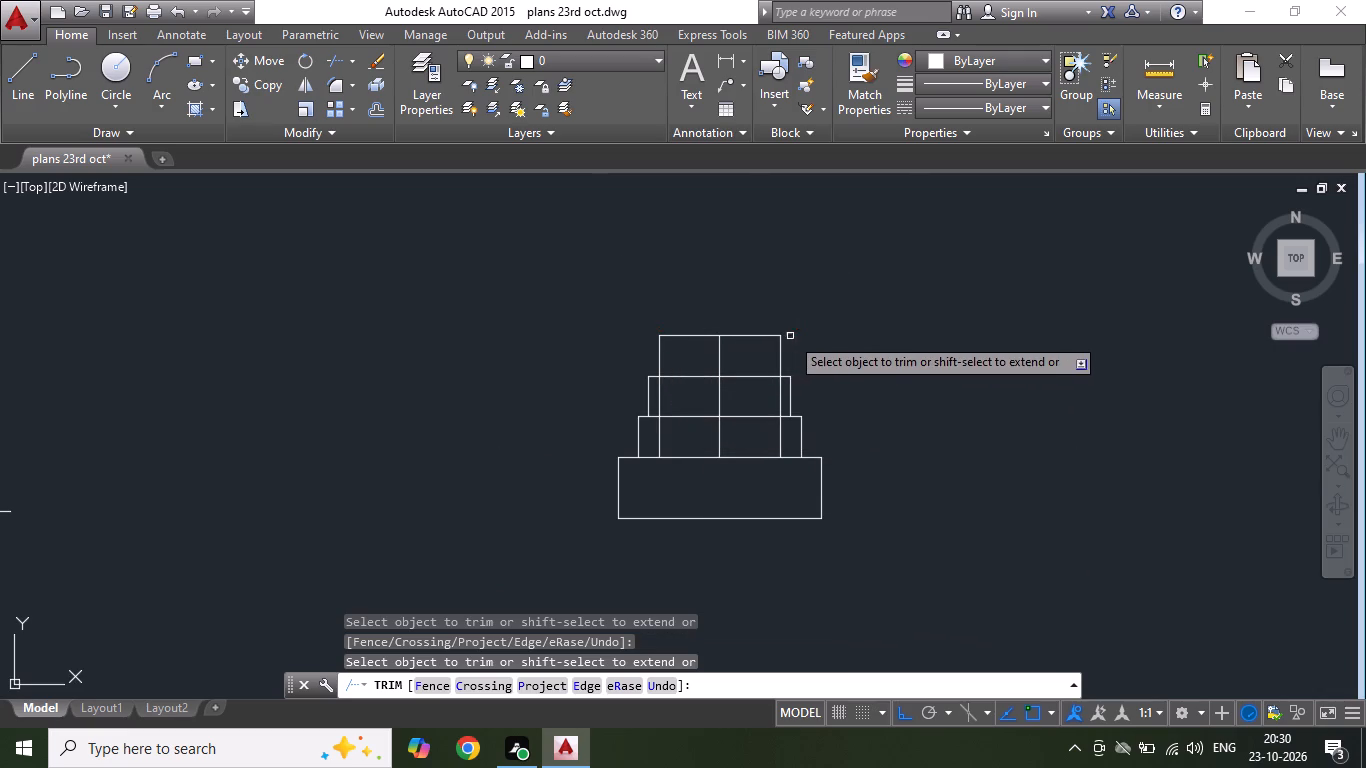
Trim the centre line and both 300-offset verticals inside the second and third tiers, leaving the fourth tier on top.
click(656, 436)
click(718, 438)
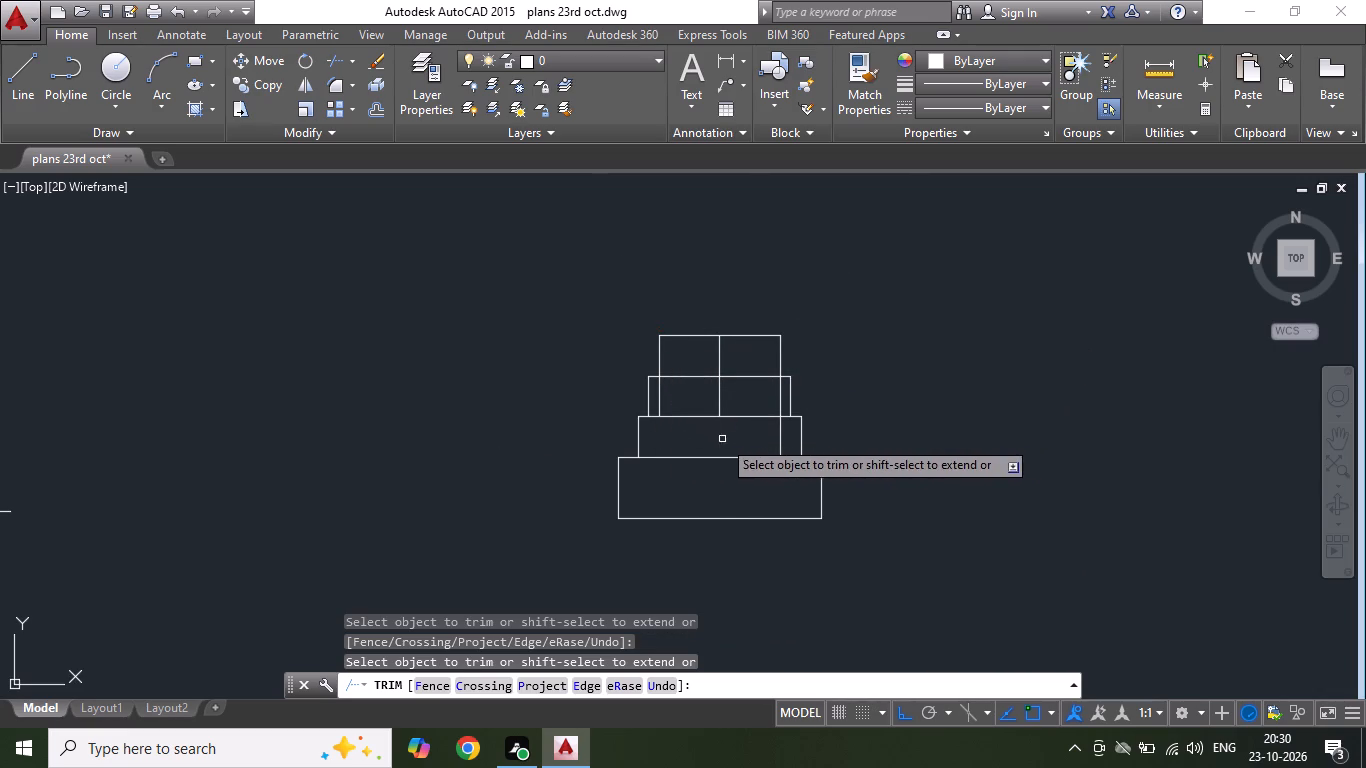
click(782, 437)
click(661, 403)
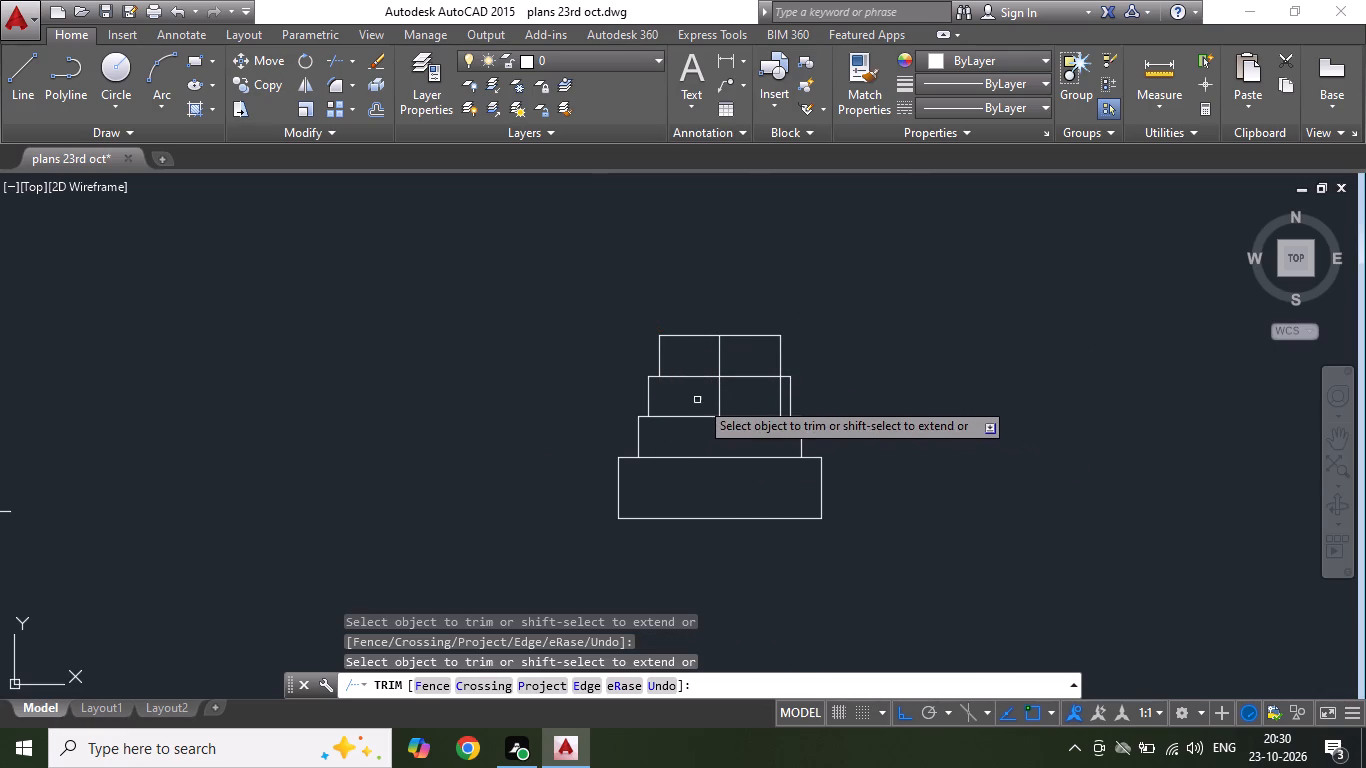
click(719, 392)
click(783, 398)
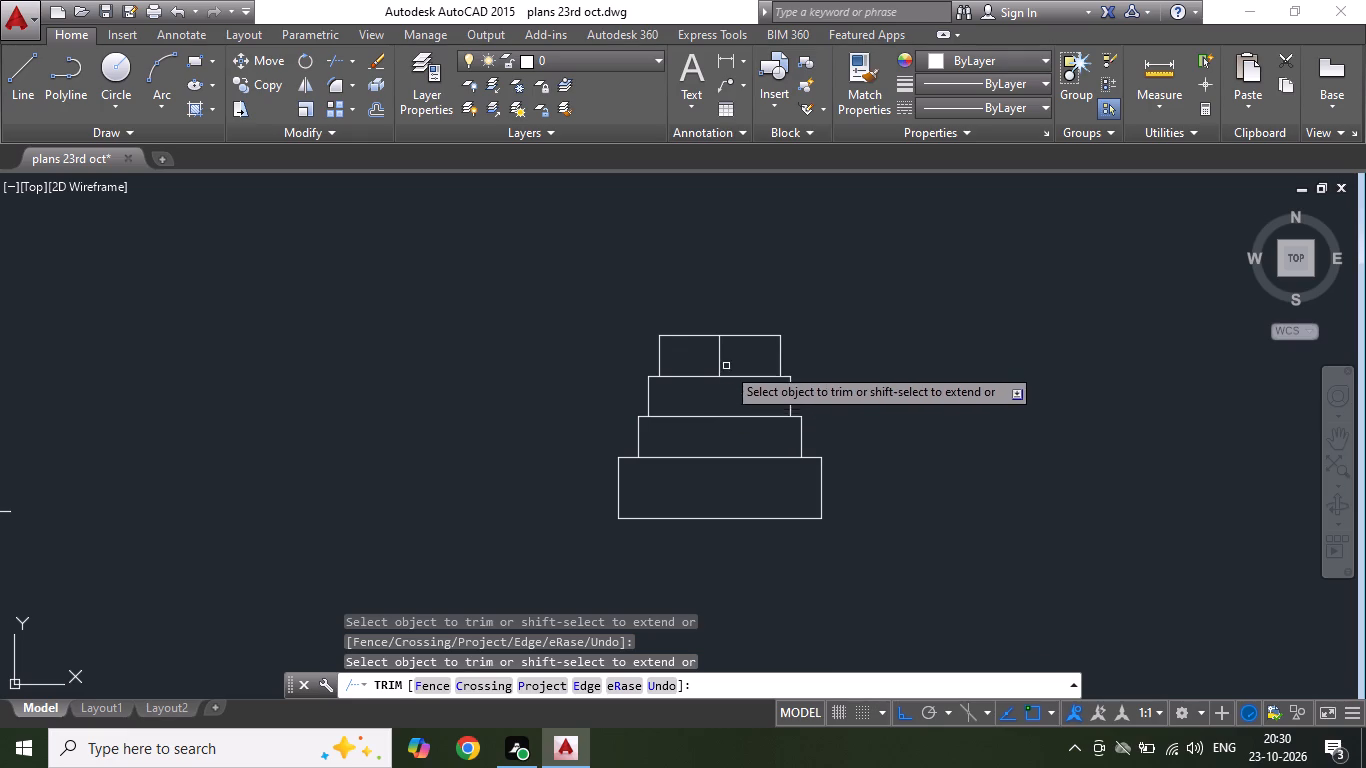
click(723, 363)
click(710, 363)
key(Escape)
Erase the remaining centre line segment inside the fourth tier.
drag(715, 327, 721, 345)
click(734, 416)
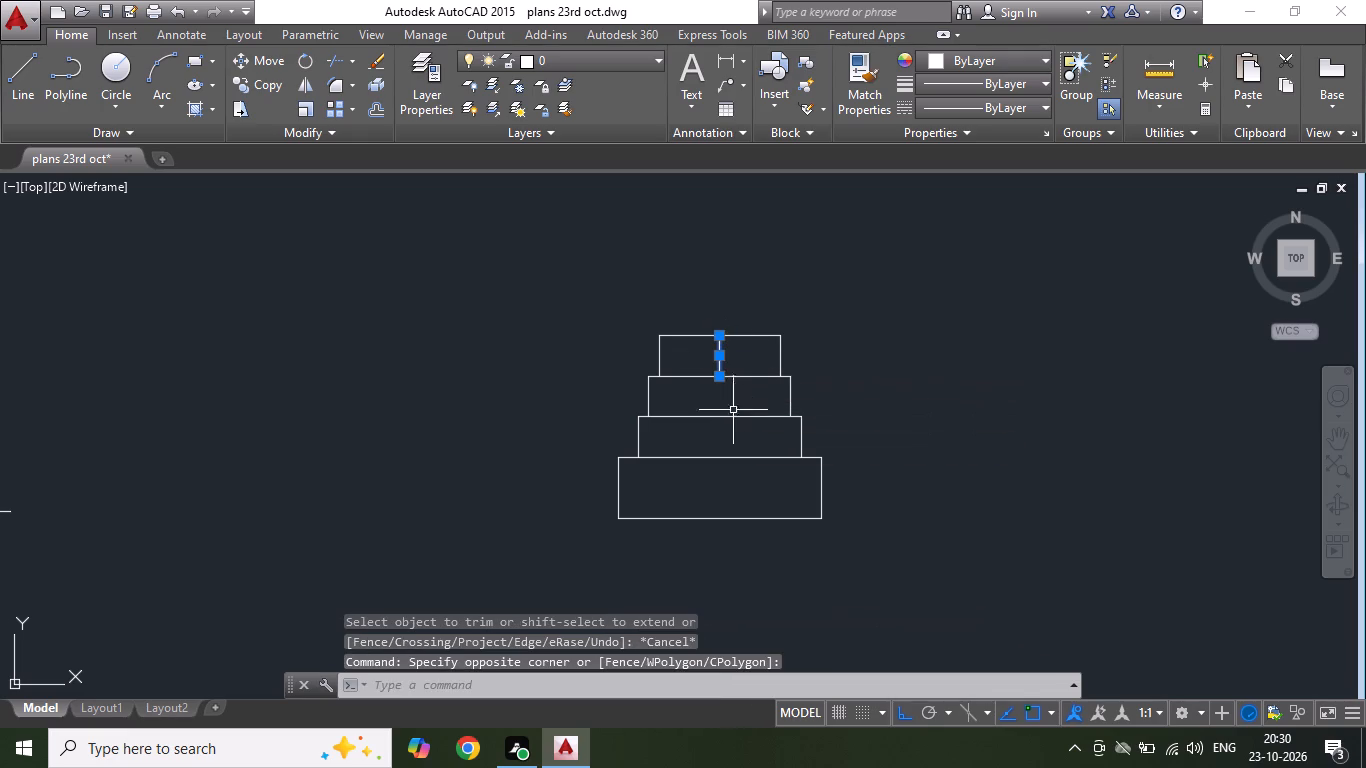
key(Delete)
Save the drawing.
key(ctrl+s)
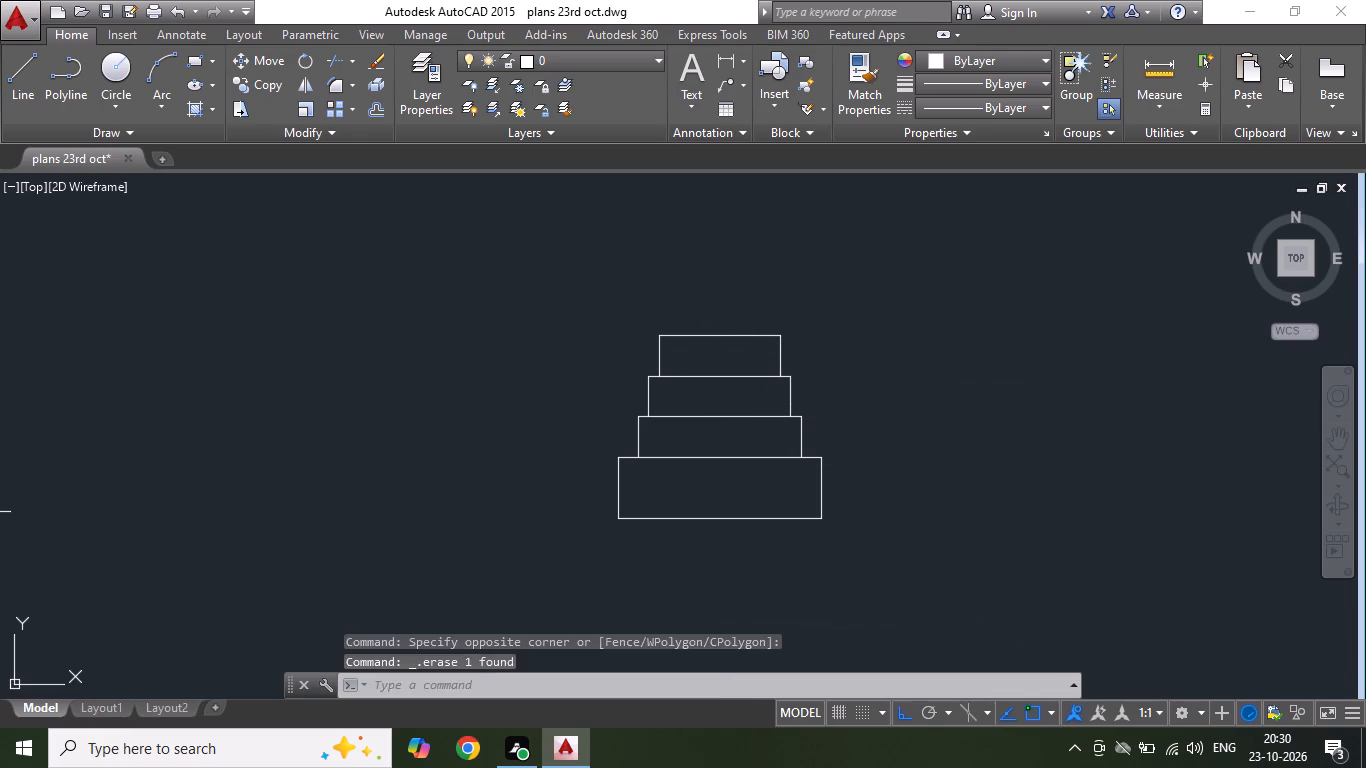
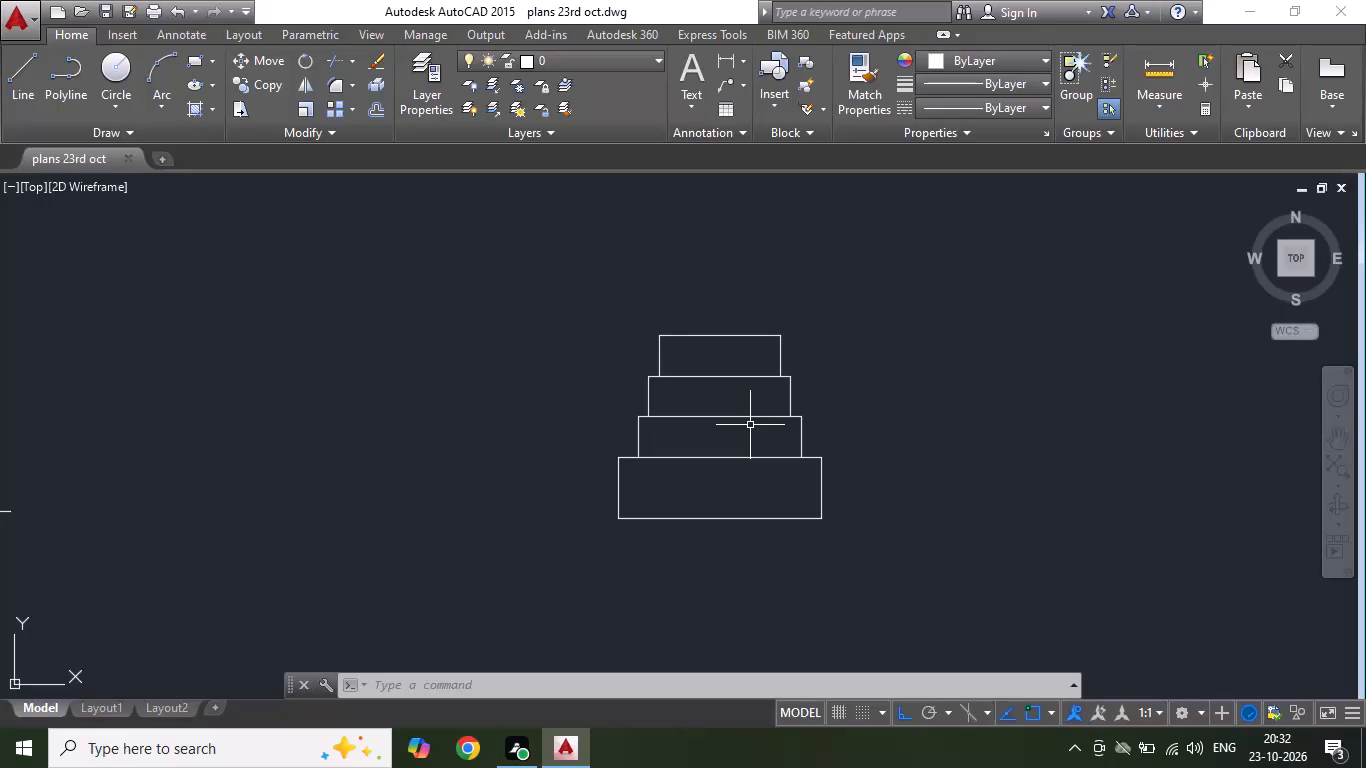
Draw a vertical centre line about 500 long upward from the midpoint of the topmost tier's upper edge.
click(34, 81)
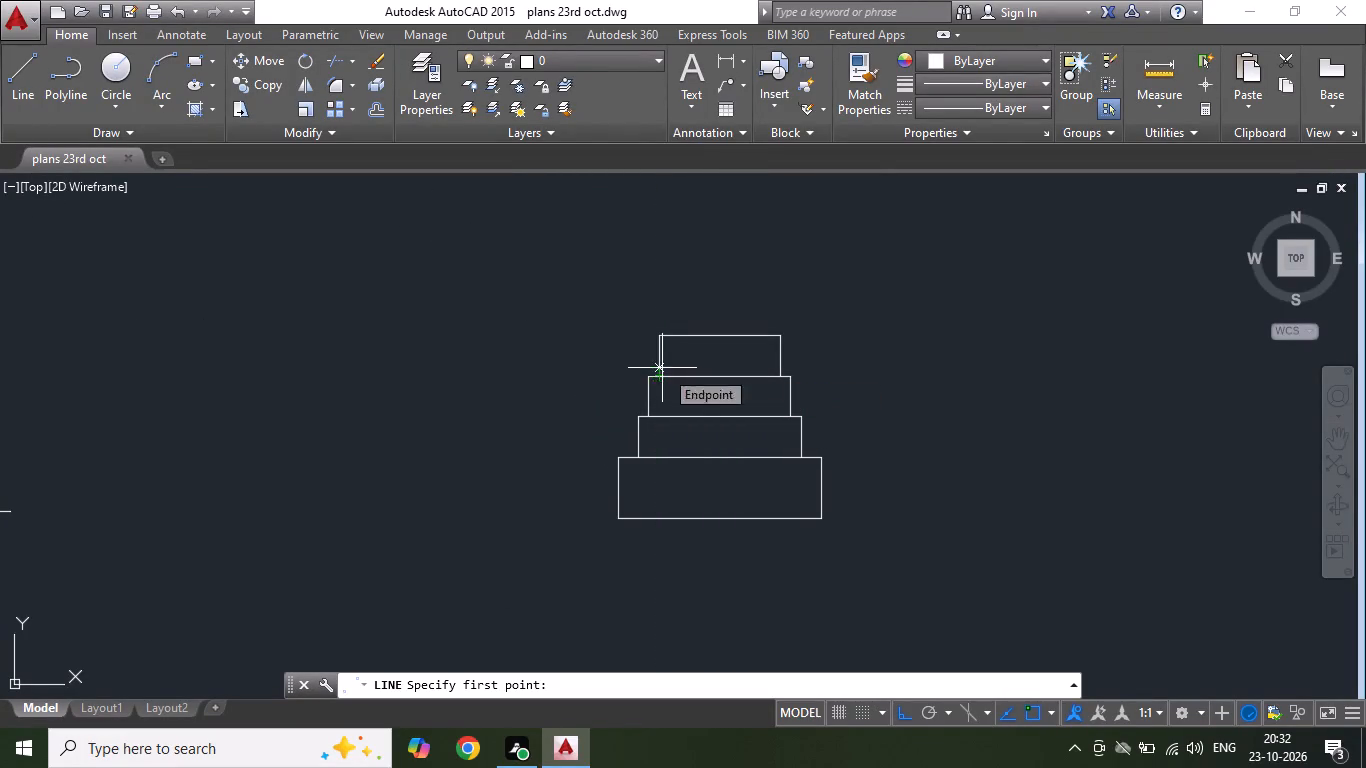
drag(720, 331, 719, 321)
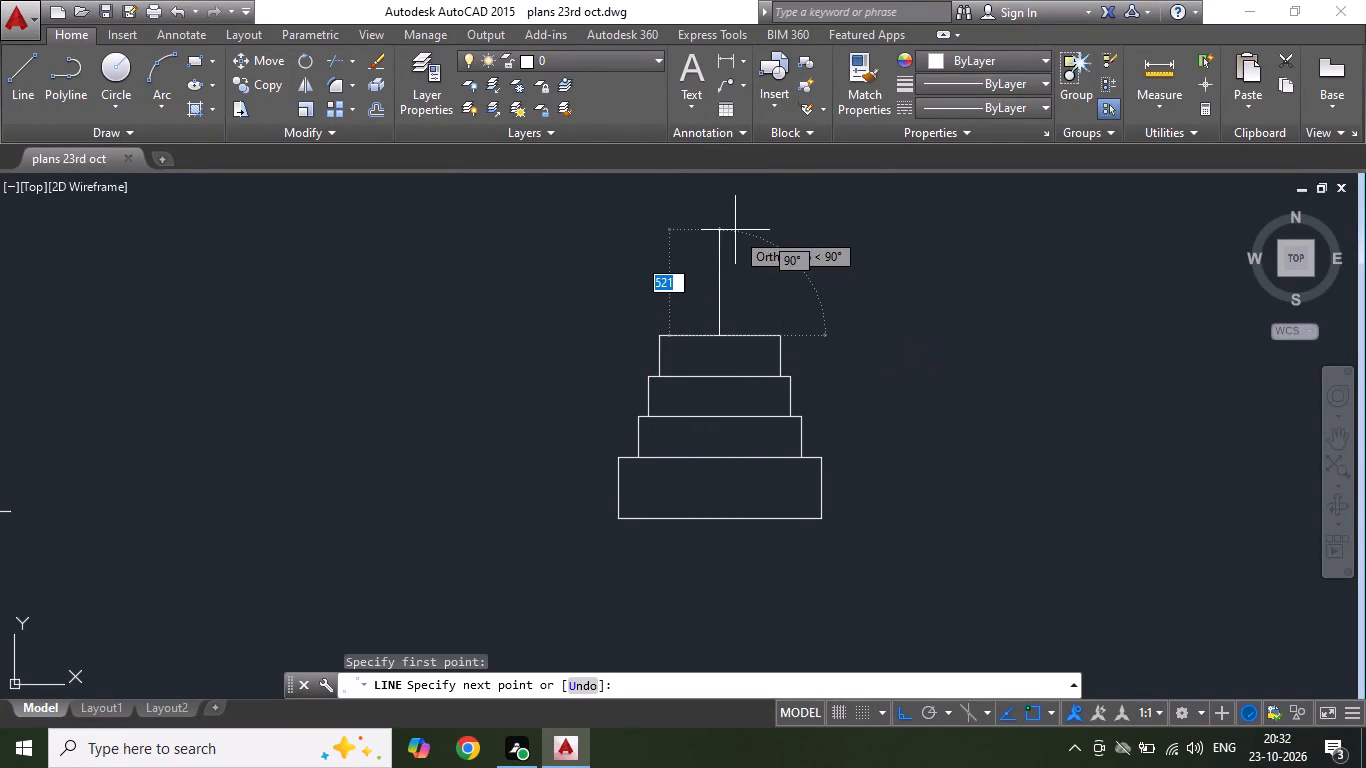
click(735, 233)
key(Escape)
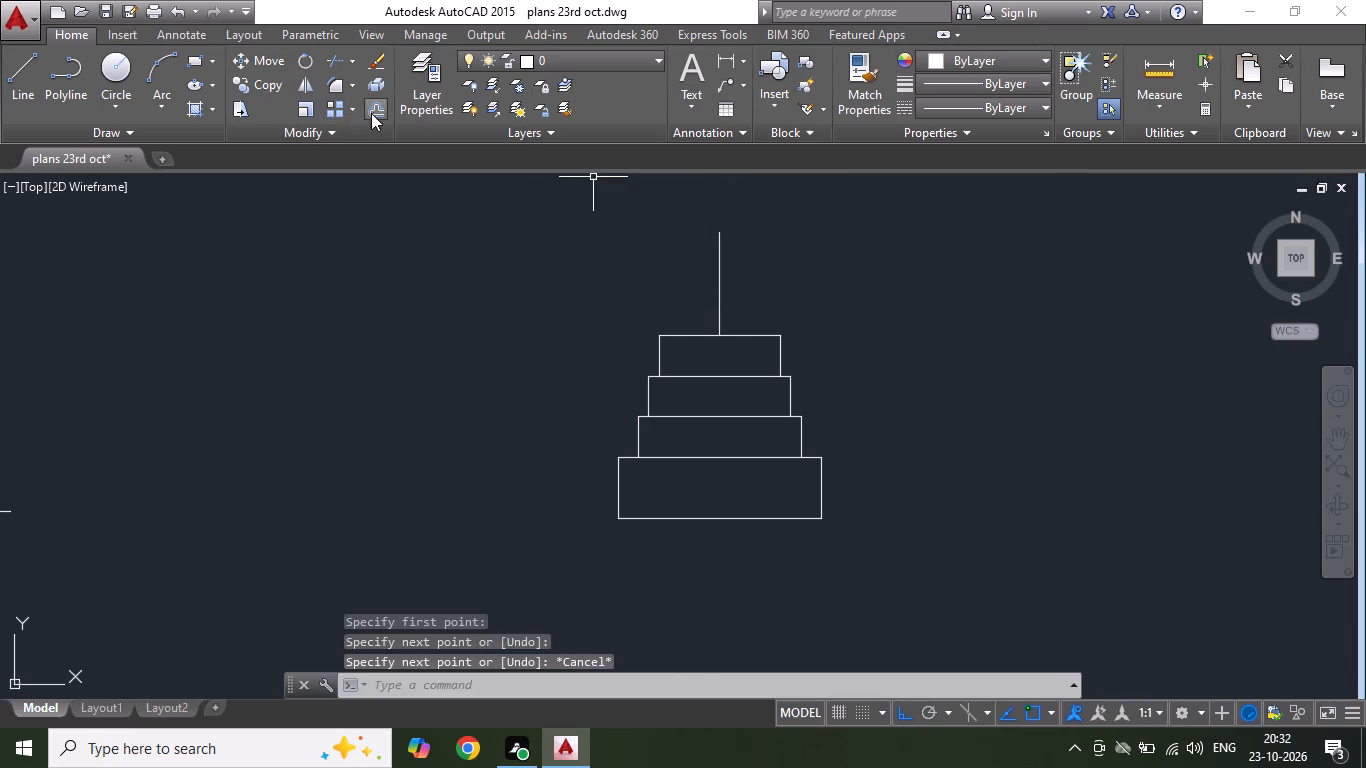
Offset the new vertical centre line by 250 to both sides to form the wall faces above the top tier.
click(371, 113)
text(250)
key(Return)
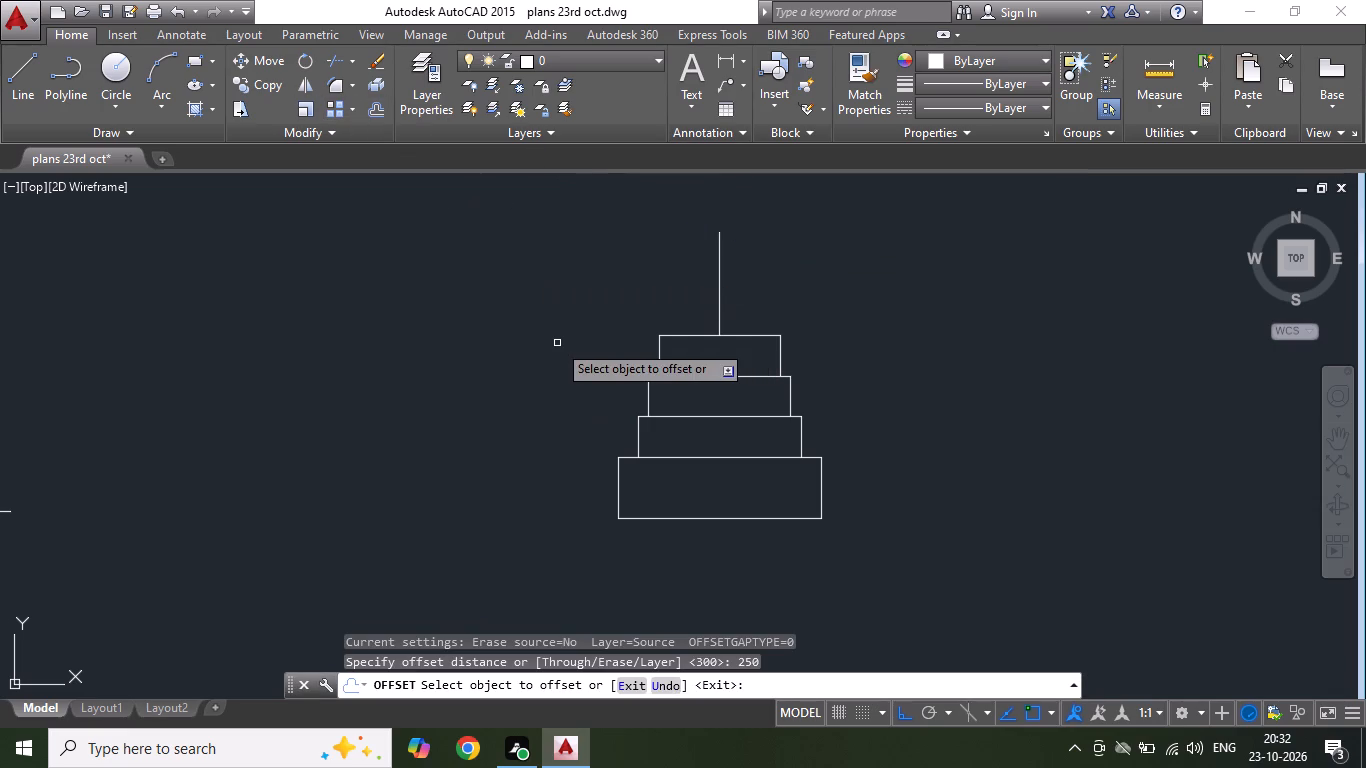
click(720, 280)
click(700, 283)
click(718, 272)
click(779, 290)
key(Escape)
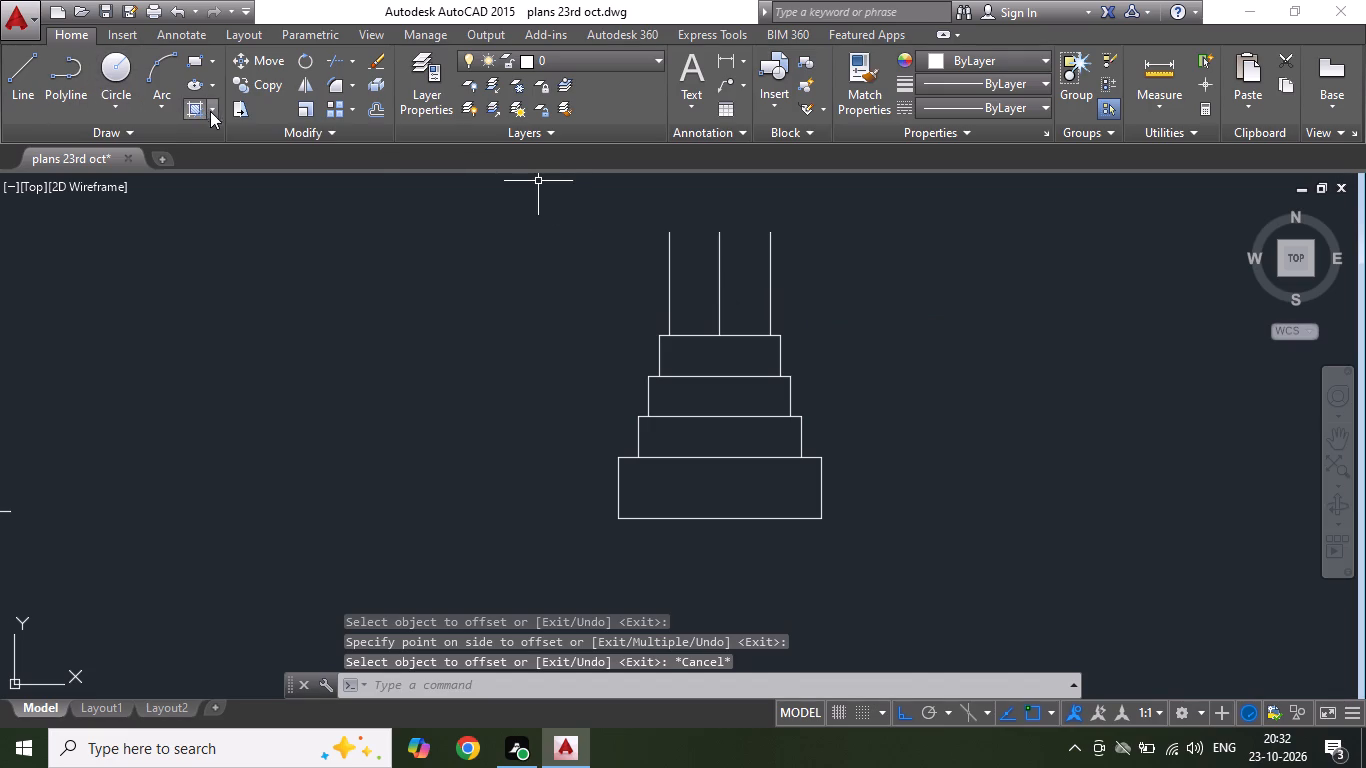
Start another offset for the wall-footing section.
click(383, 111)
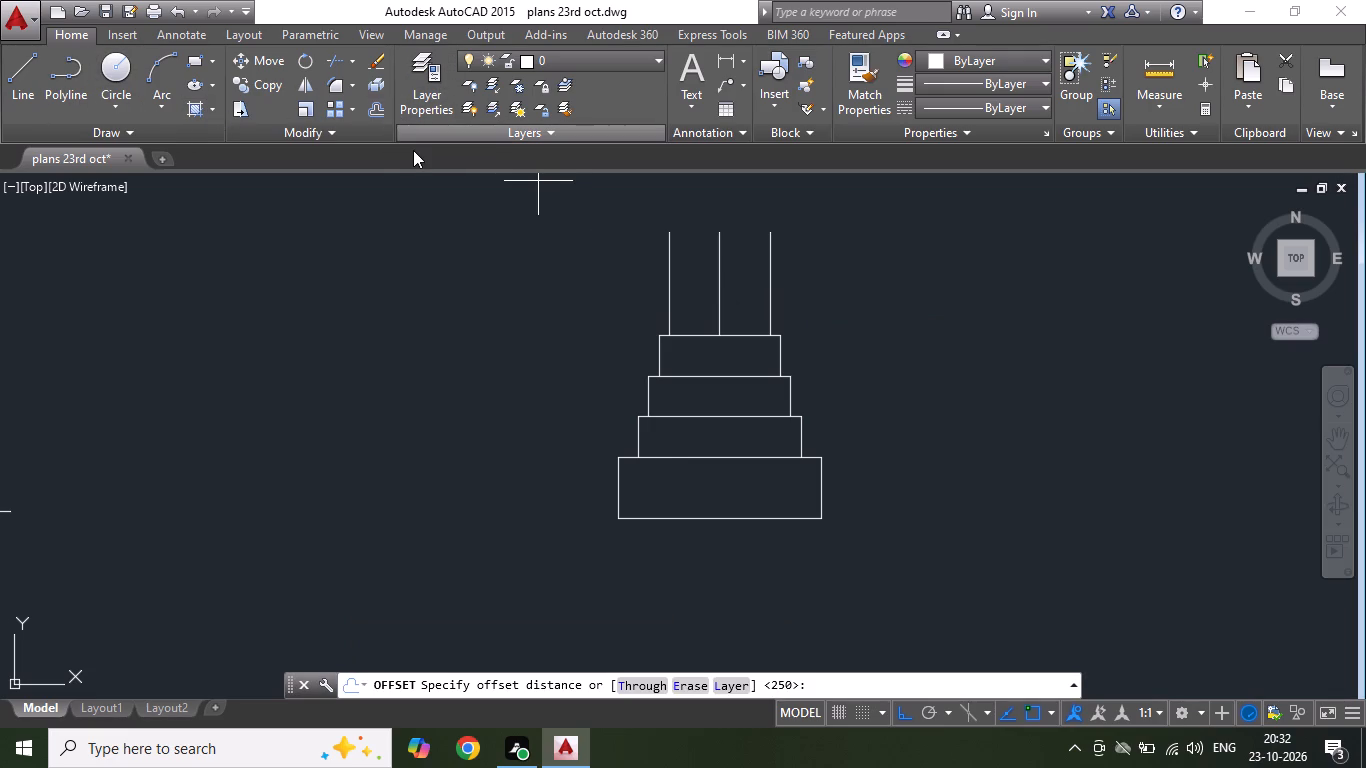